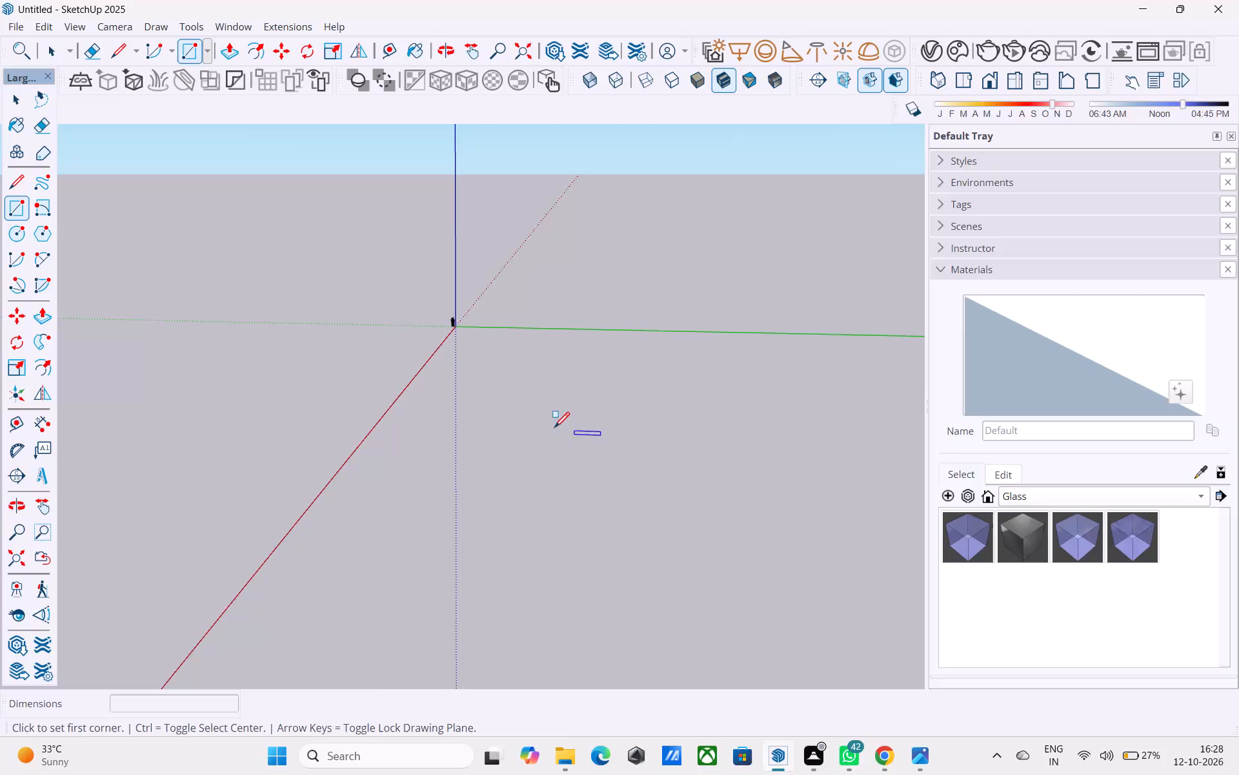
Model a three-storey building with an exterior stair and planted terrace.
Draw a 30' by 40' rectangle flat on the ground plane, in front of the origin.
left_click(526, 385)
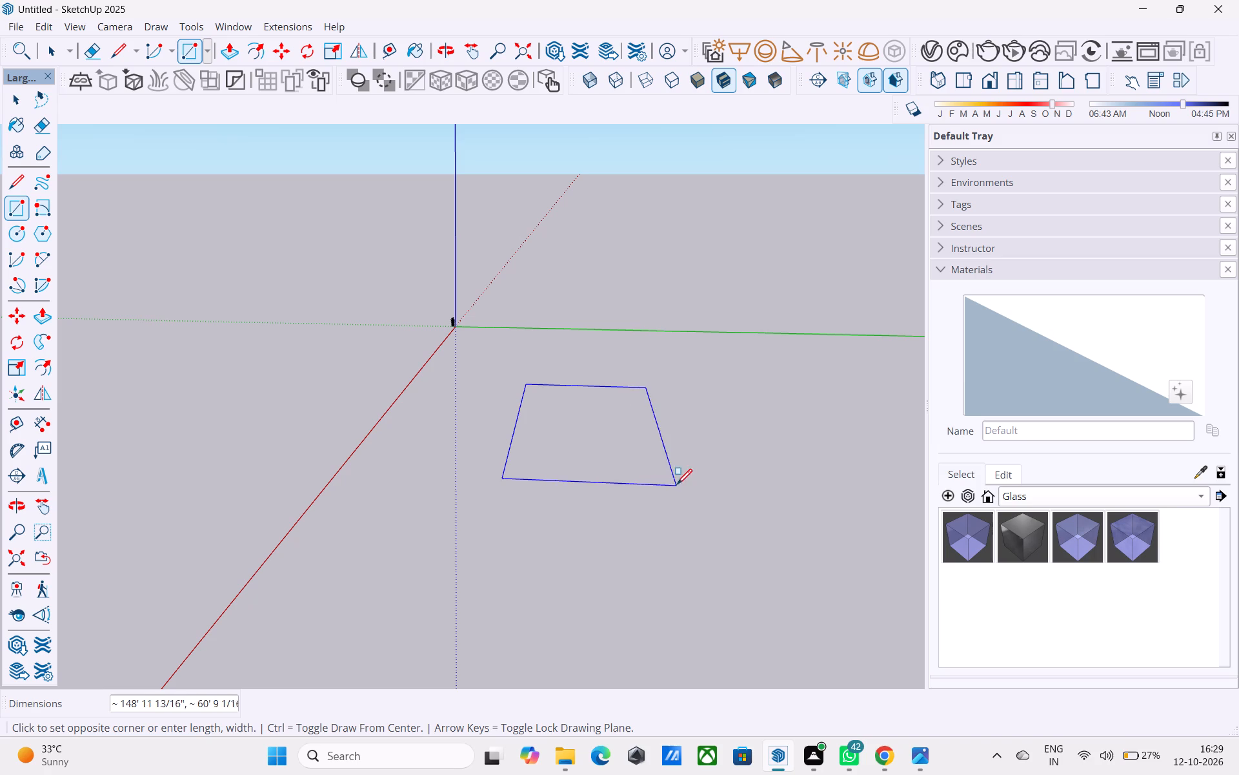
scroll(596, 489, "down", 1)
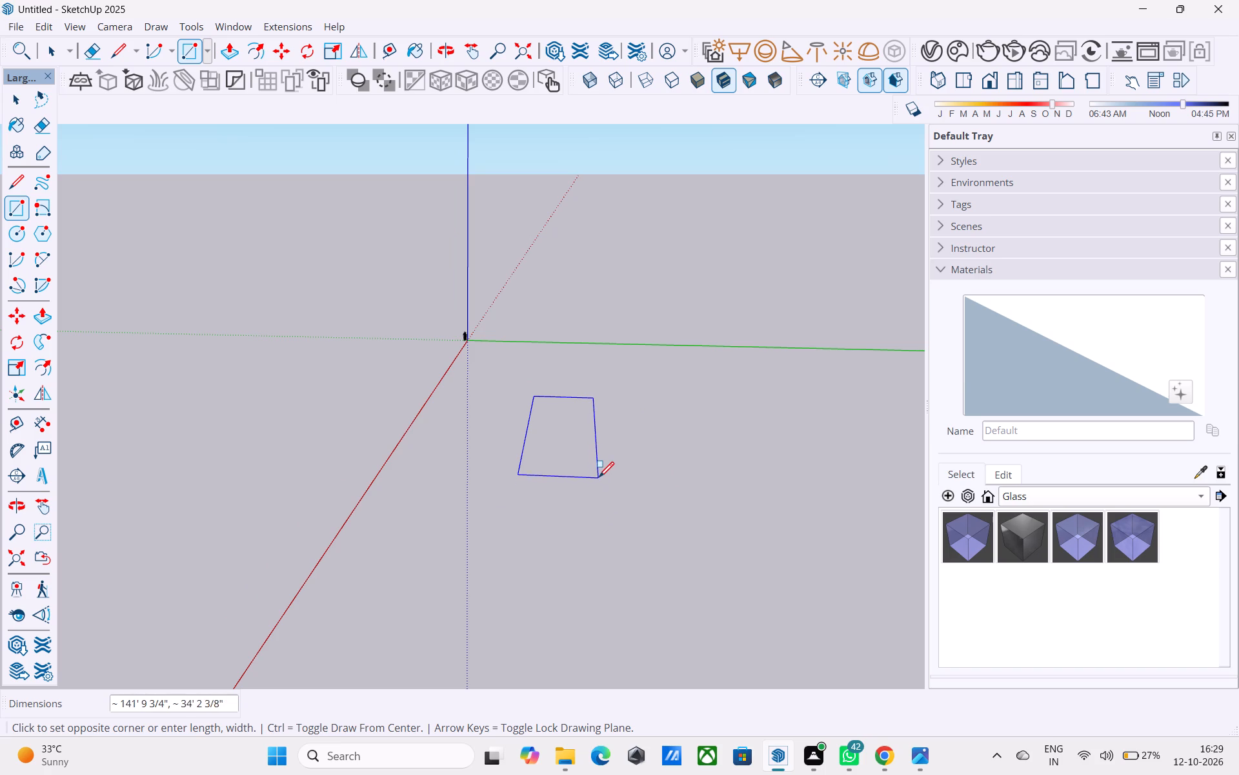
scroll(667, 500, "down", 3)
middle_click_drag(667, 500, 626, 547)
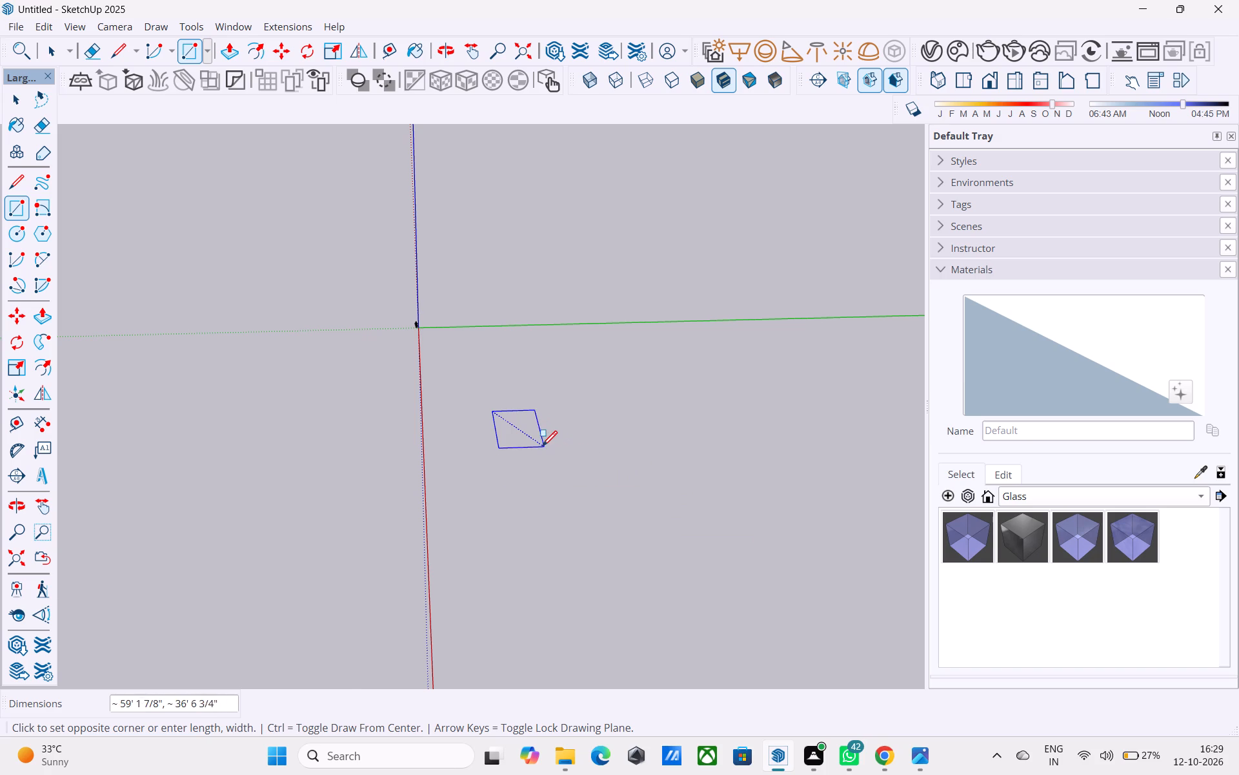
scroll(542, 446, "up", 12)
middle_click_drag(542, 447, 647, 566)
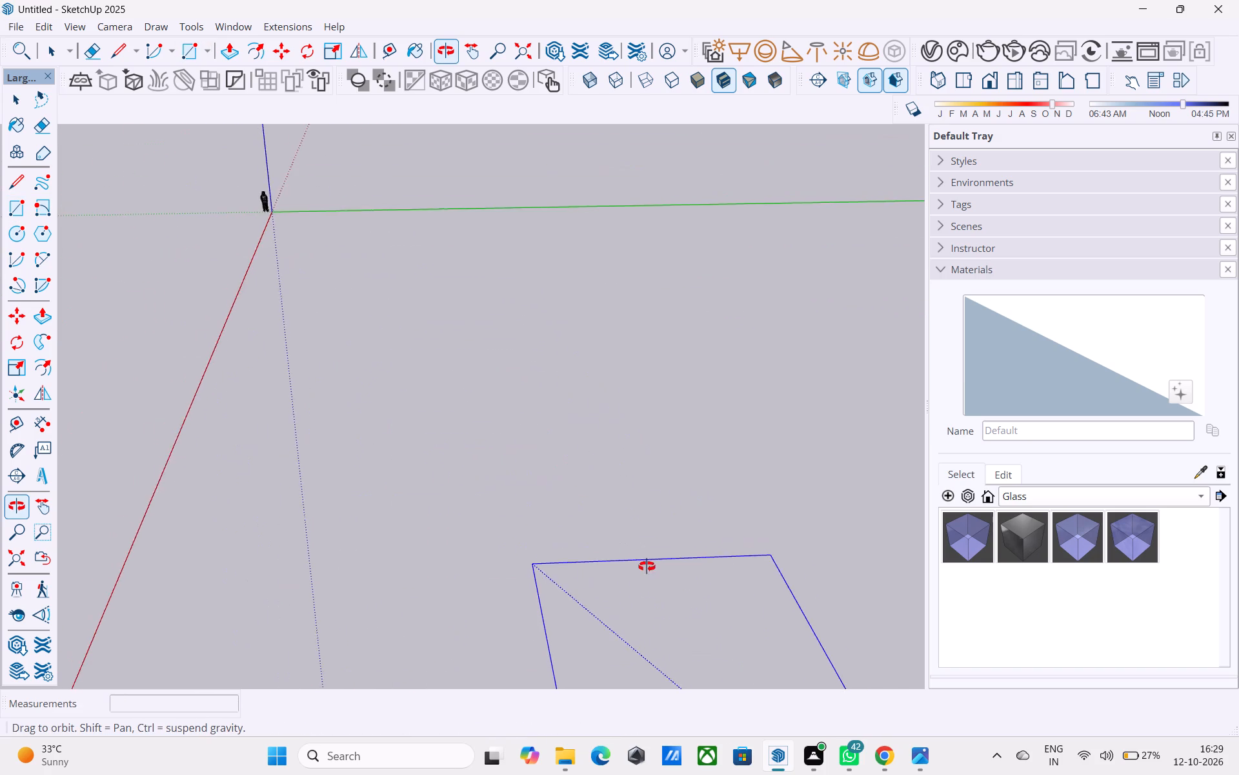
middle_click_drag(647, 566, 556, 444)
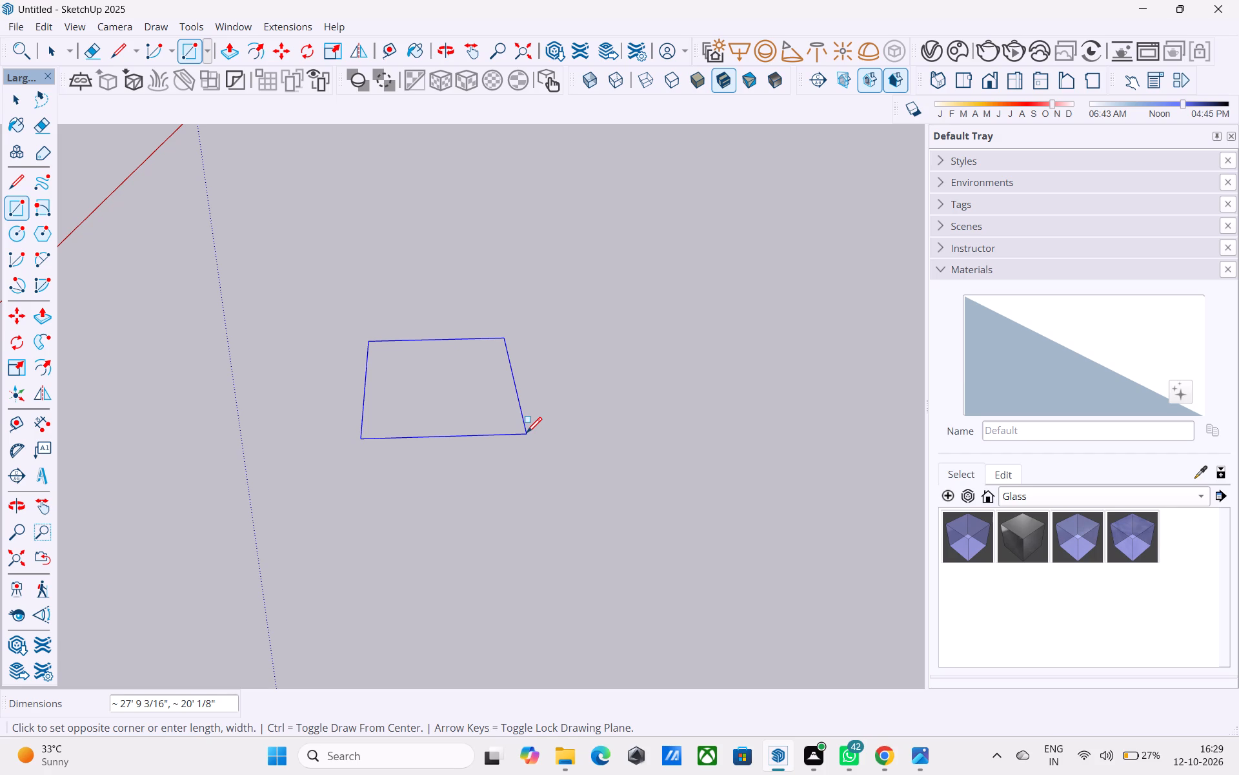
type("30',")
type("40'")
key("Return")
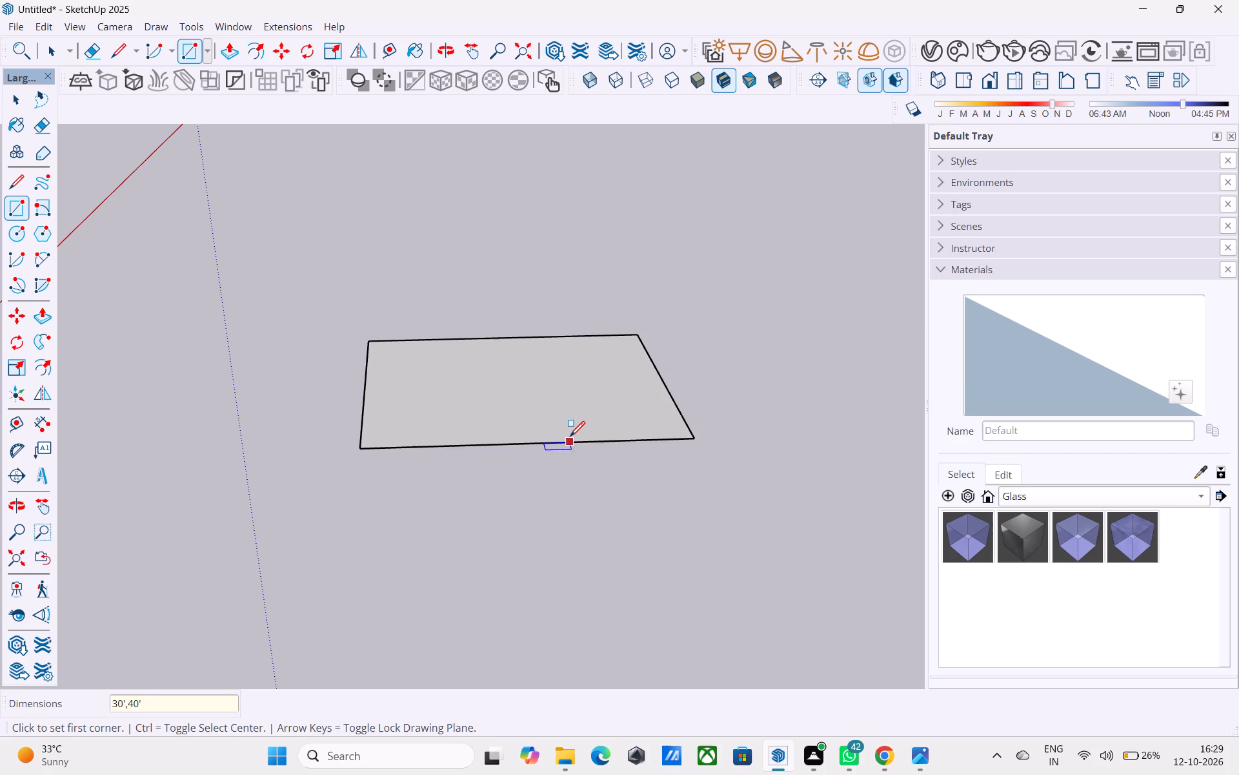
key("space")
Make the rectangle's face and its edges into a group.
scroll(570, 437, "down", 5)
middle_click_drag(570, 437, 690, 599)
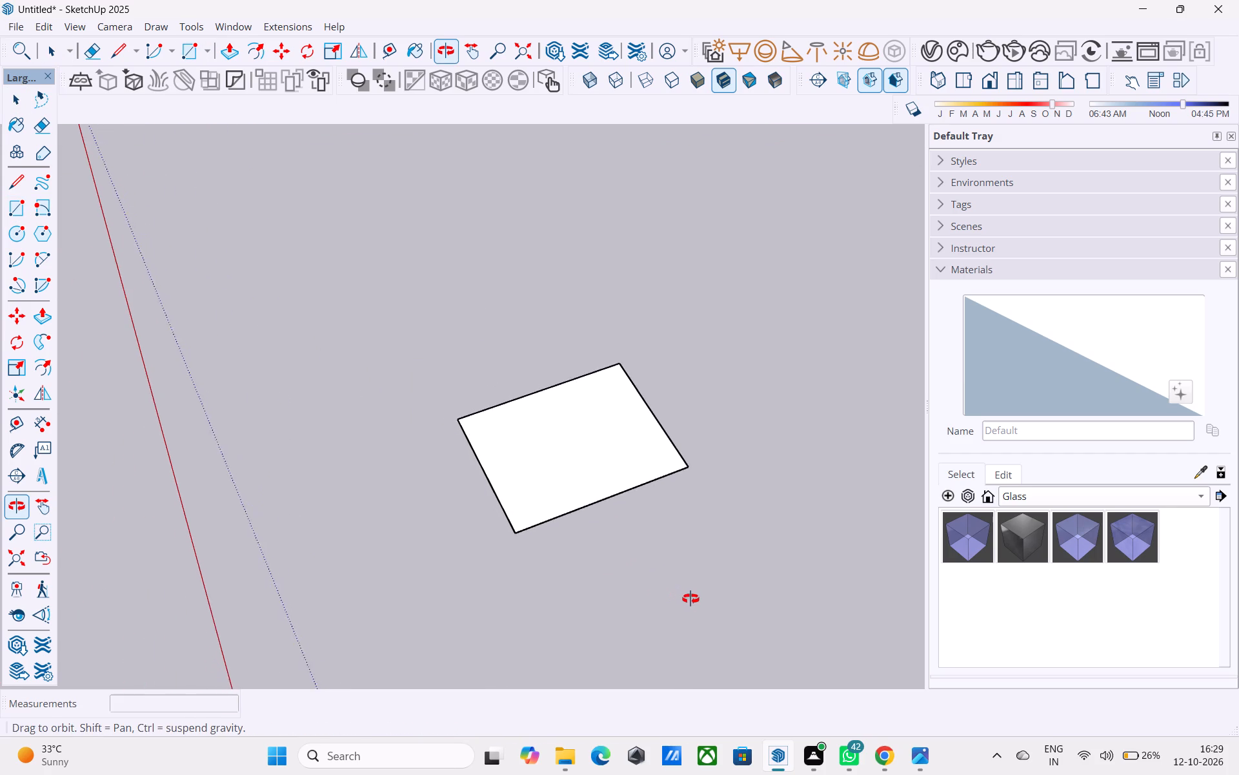
middle_click_drag(690, 599, 621, 606)
scroll(618, 605, "up", 4)
middle_click_drag(529, 535, 448, 412)
scroll(448, 412, "up", 3)
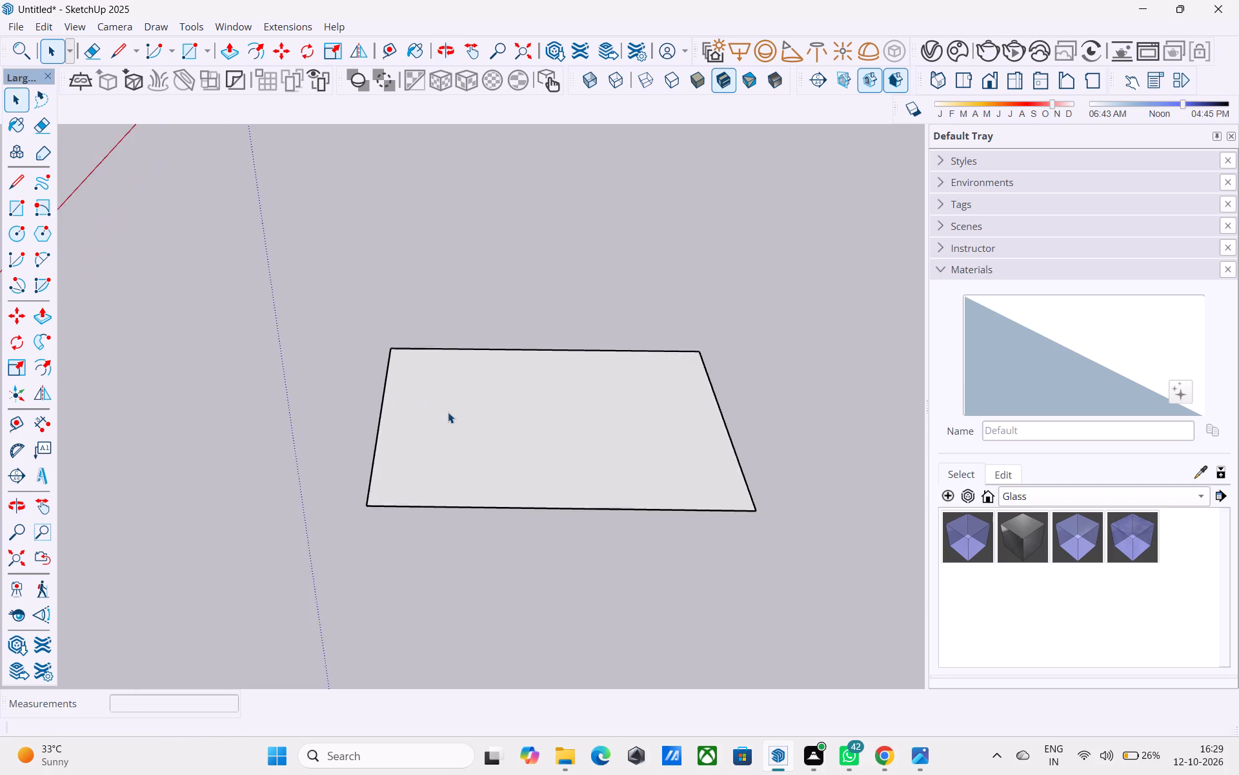
scroll(448, 412, "up", 2)
scroll(448, 412, "down", 6)
middle_click_drag(441, 424, 472, 482)
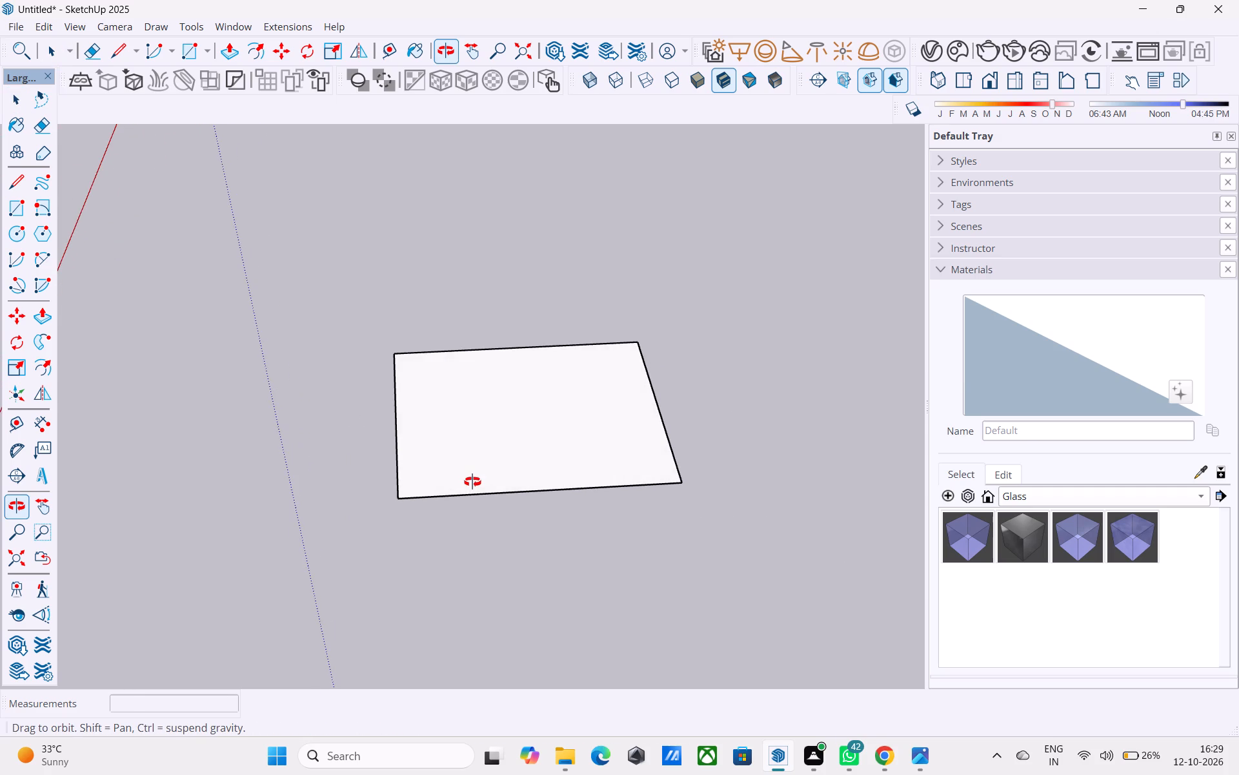
middle_click_drag(472, 482, 498, 480)
double_click(499, 473)
right_click(498, 473)
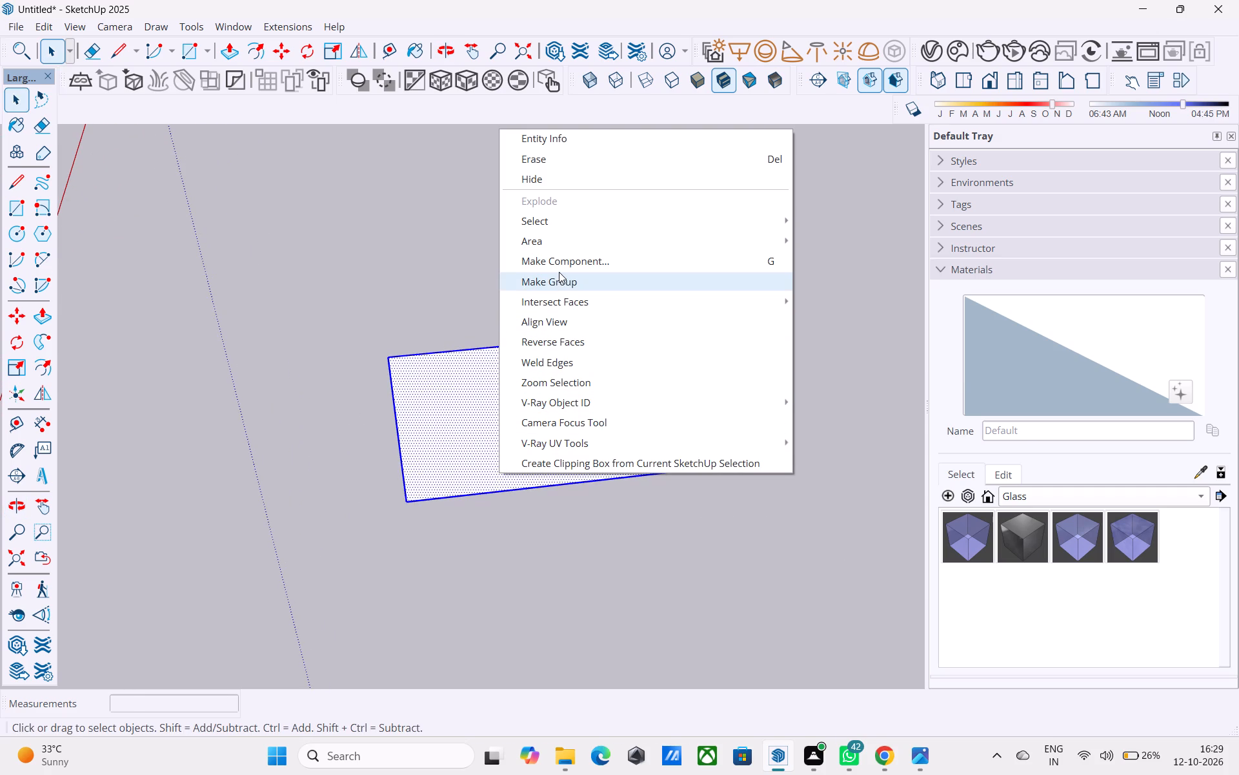
left_click(563, 281)
left_click(691, 325)
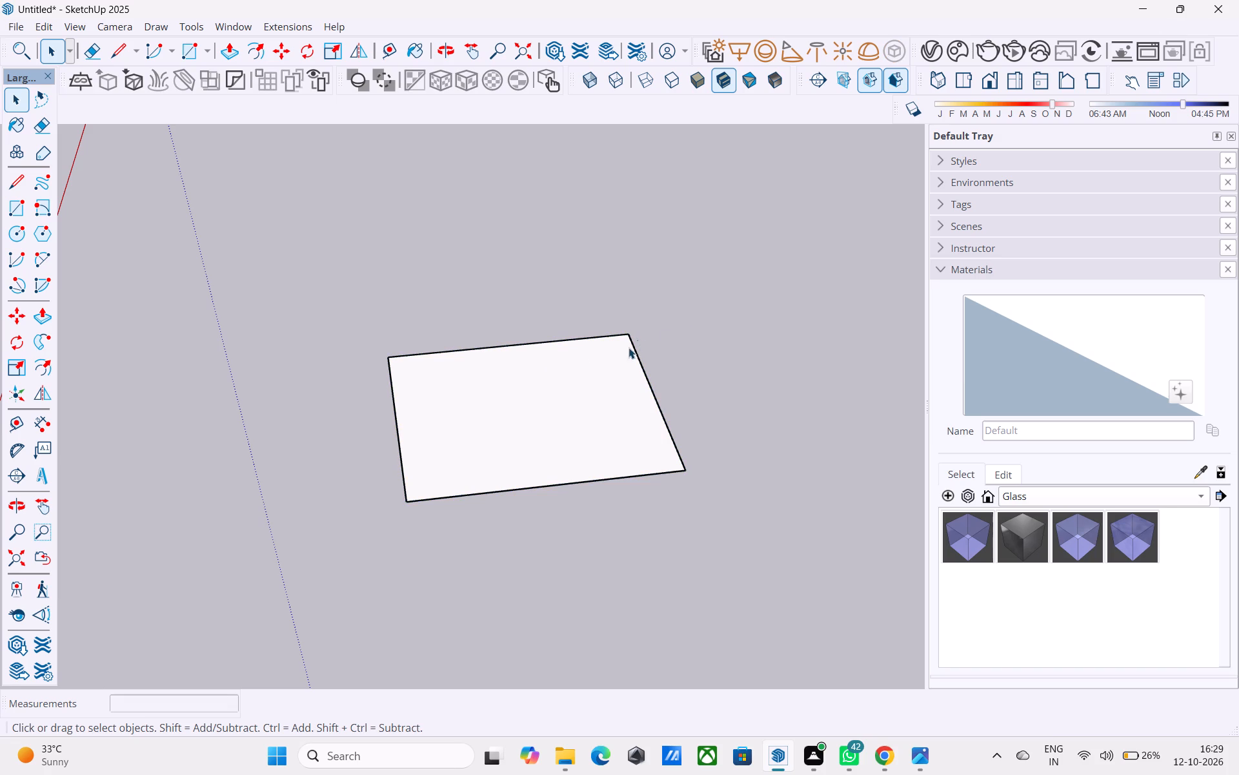
Open the rectangle group for editing and copy its 30' edge nearest the vertical axis 4' inward across the face.
double_click(570, 398)
left_click(801, 329)
double_click(577, 389)
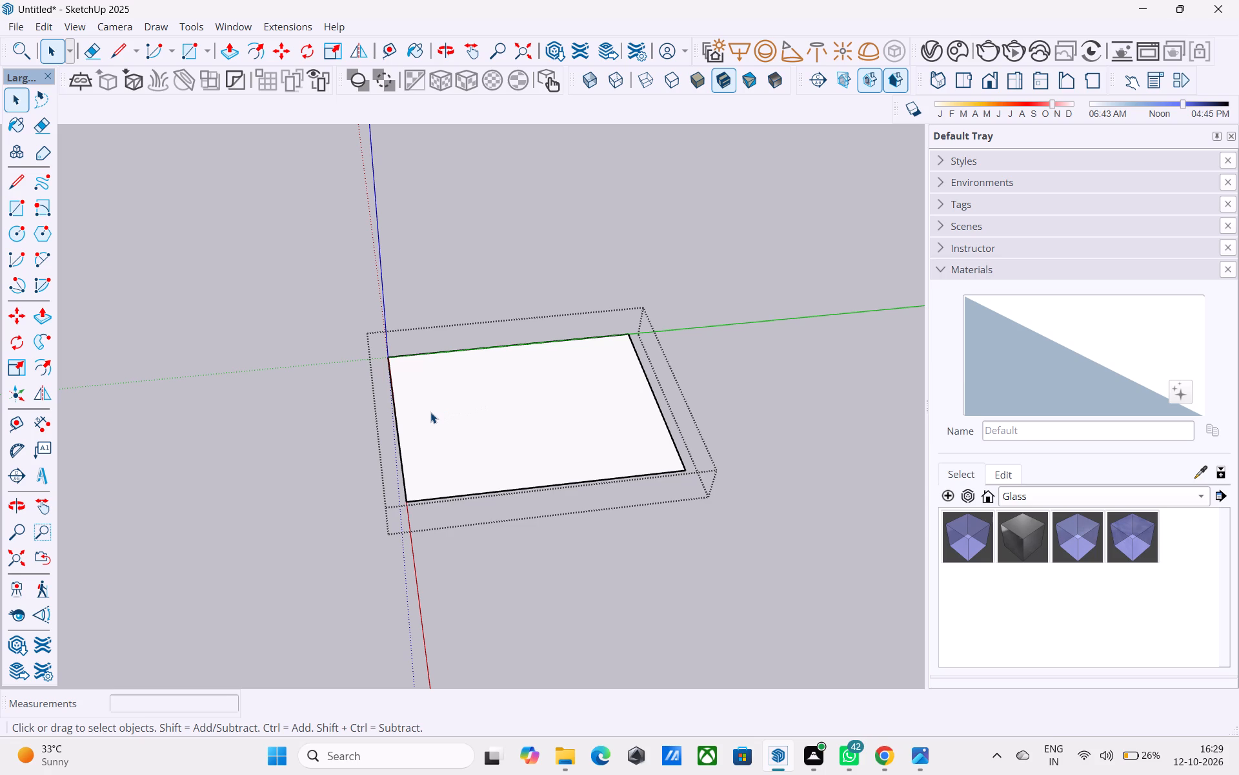
left_click(394, 423)
key("m")
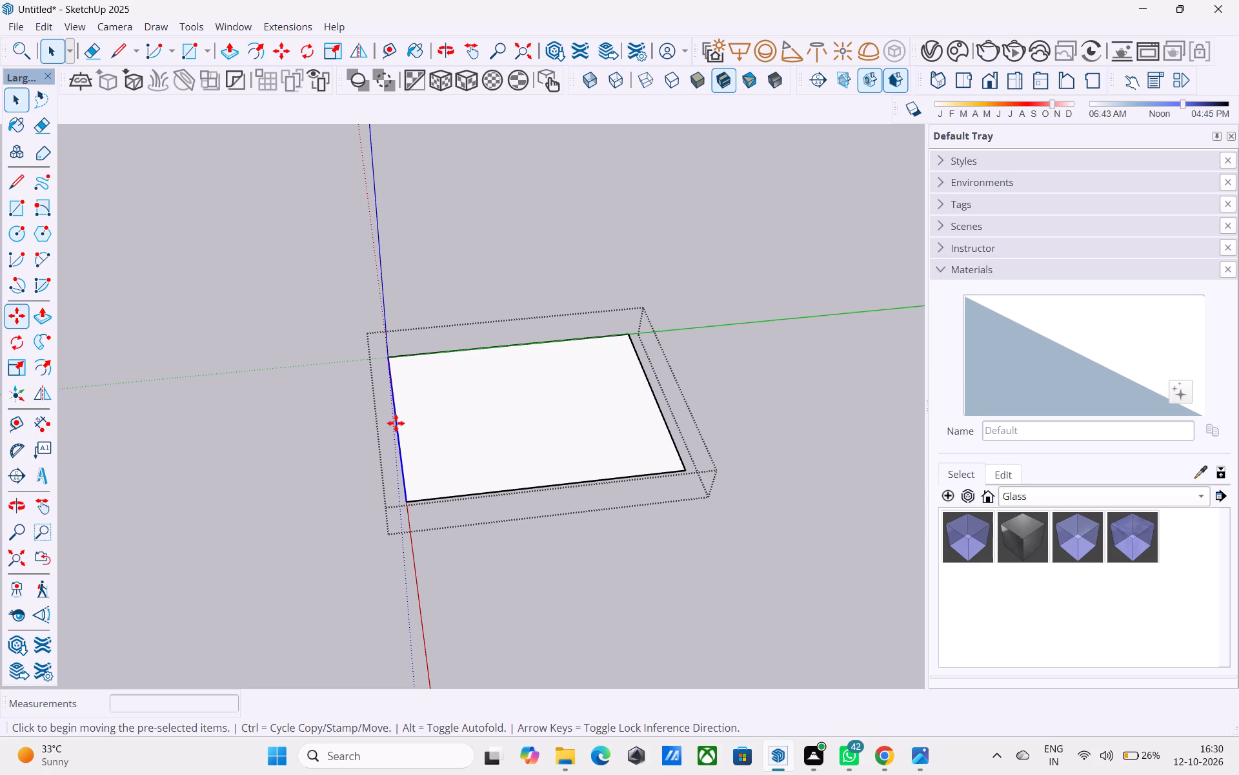
left_click(411, 501)
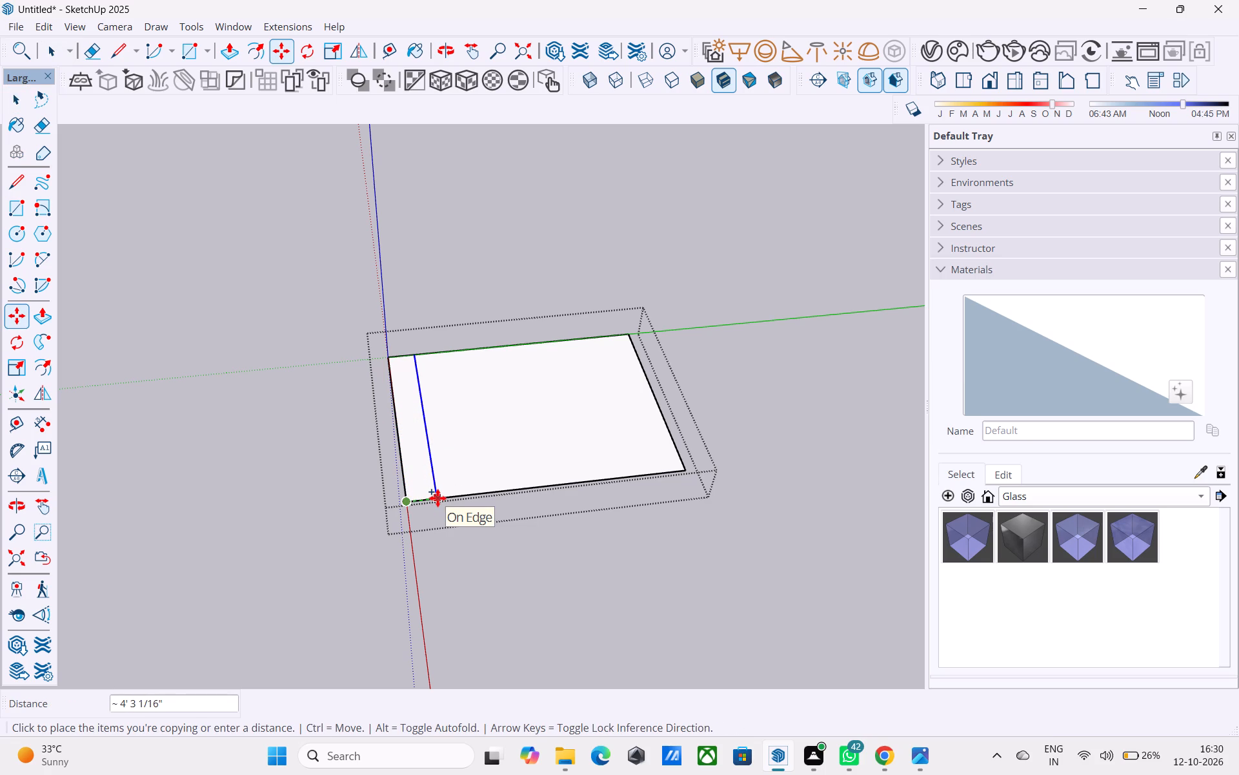
type("4'")
key("Return")
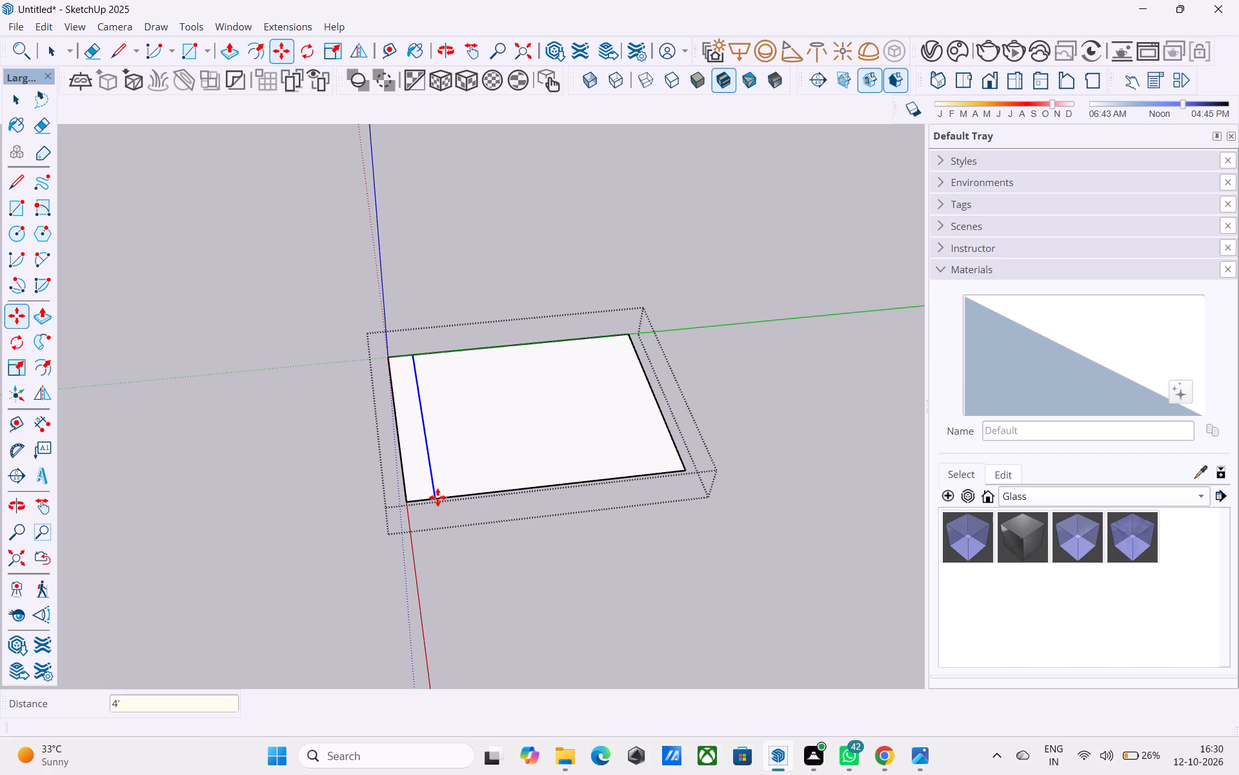
Set the copied edge's offset distance to 6'.
middle_click_drag(435, 497, 436, 289)
scroll(421, 388, "up", 5)
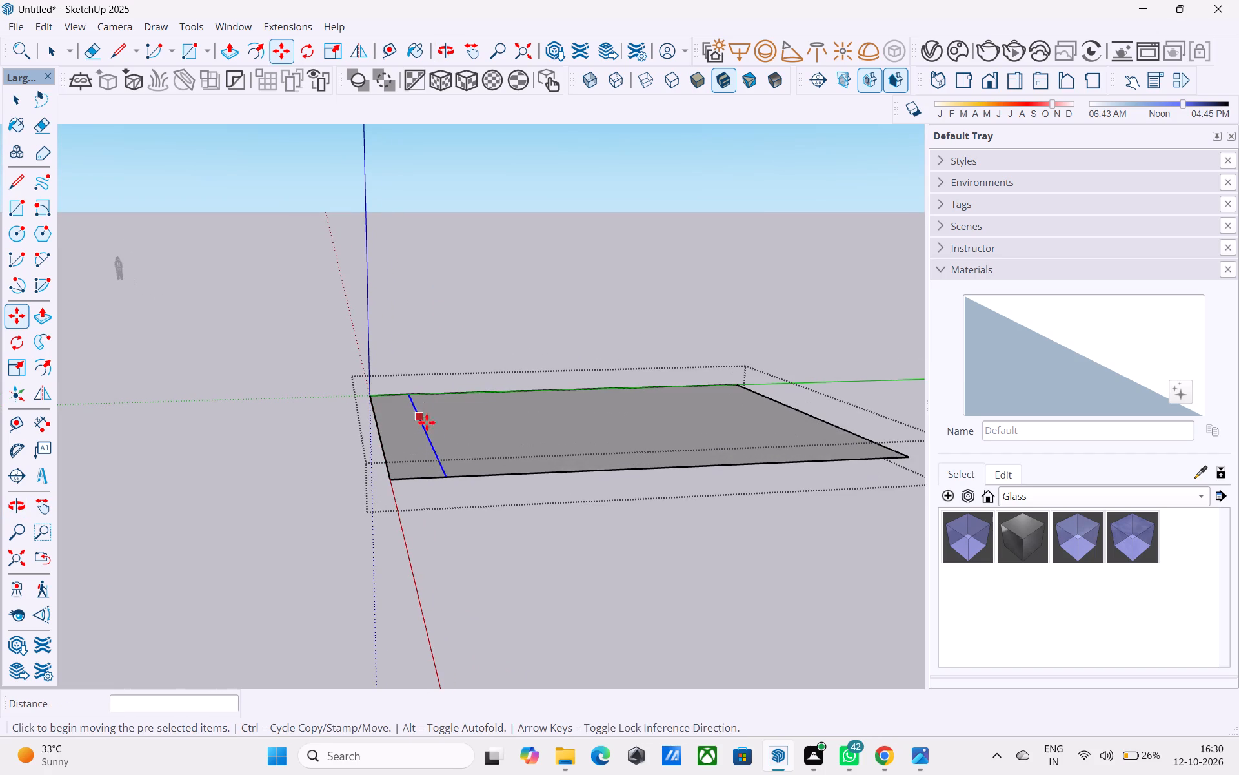
middle_click_drag(444, 468, 451, 438)
scroll(451, 438, "up", 5)
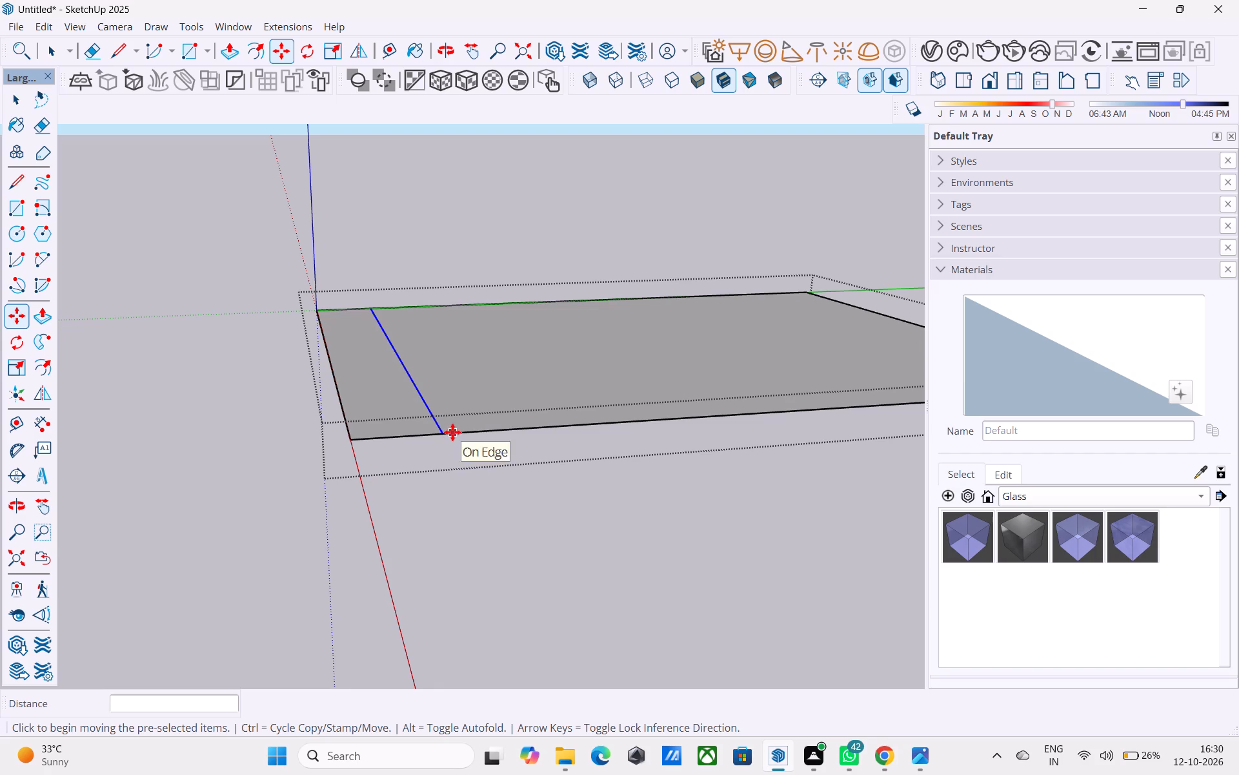
type("6'")
key("Return")
key("space")
Check the length of the rectangle's front long edge from corner to corner with the Line tool.
scroll(452, 432, "down", 2)
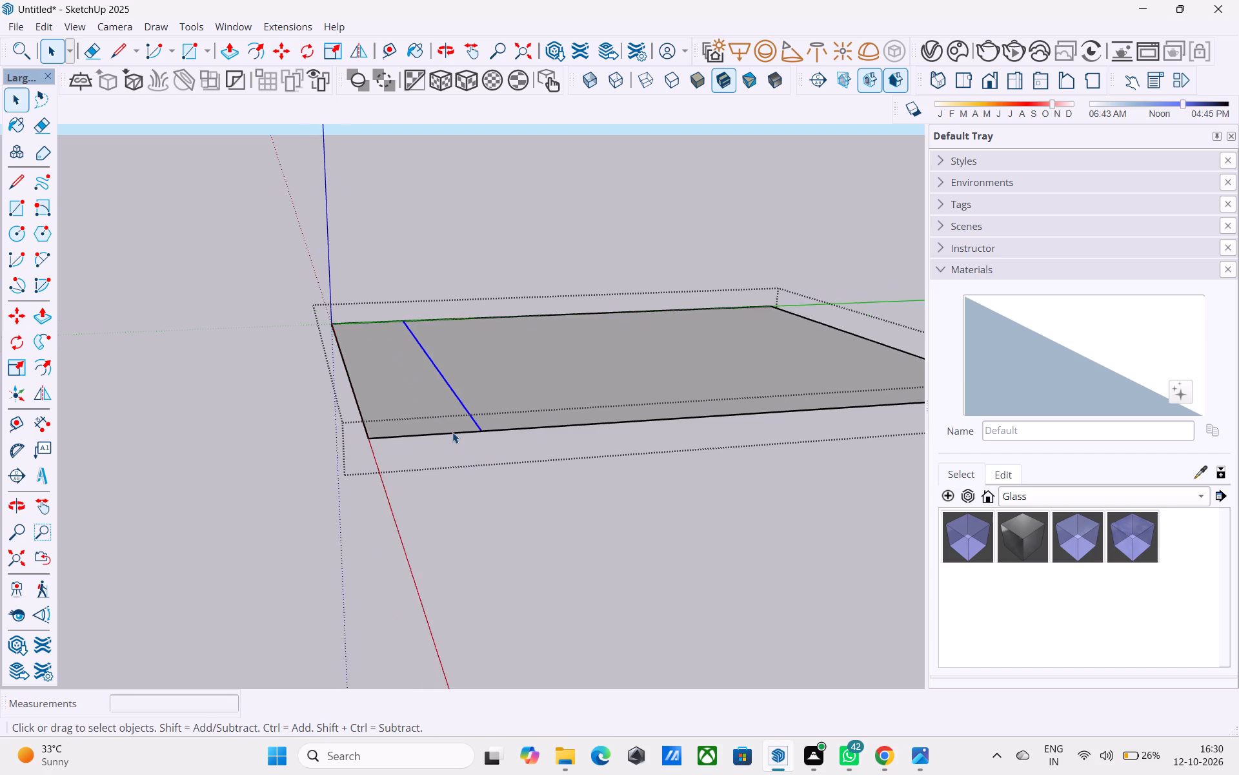
scroll(452, 432, "down", 3)
middle_click_drag(454, 431, 427, 635)
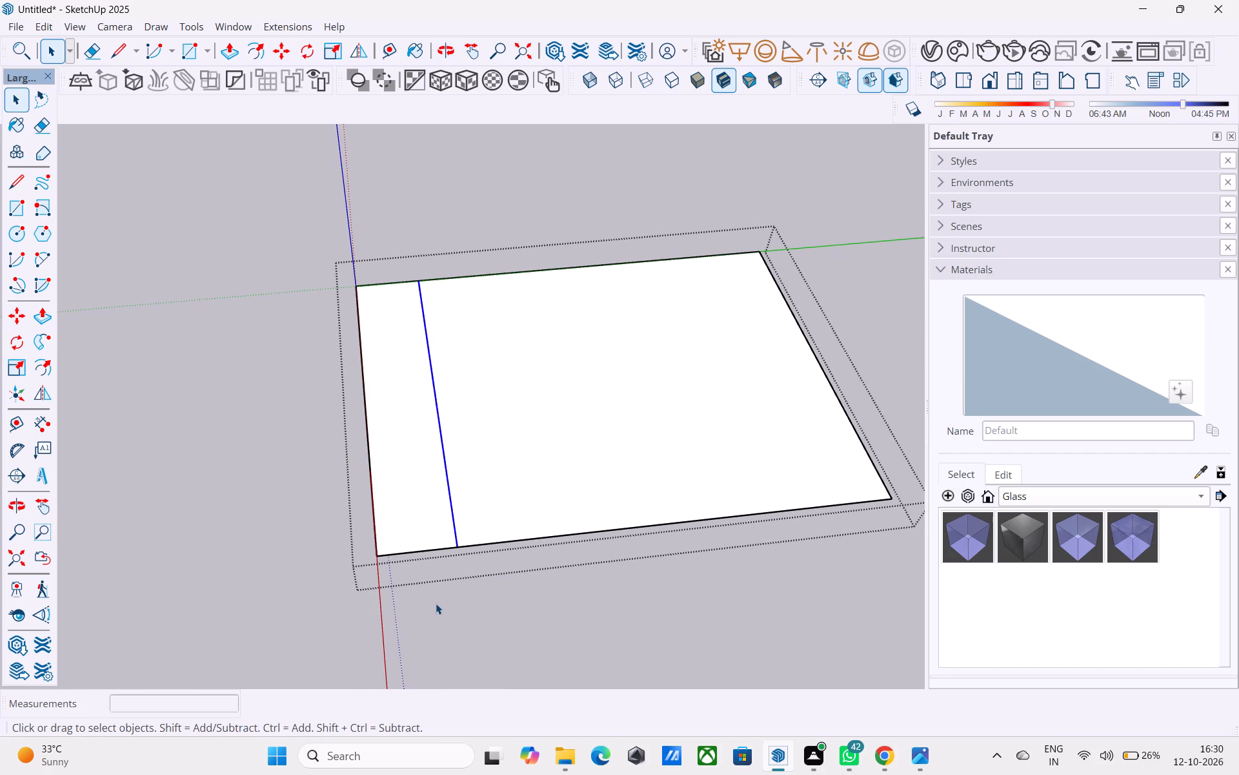
scroll(438, 598, "up", 1)
middle_click_drag(441, 592, 444, 555)
scroll(279, 540, "down", 3)
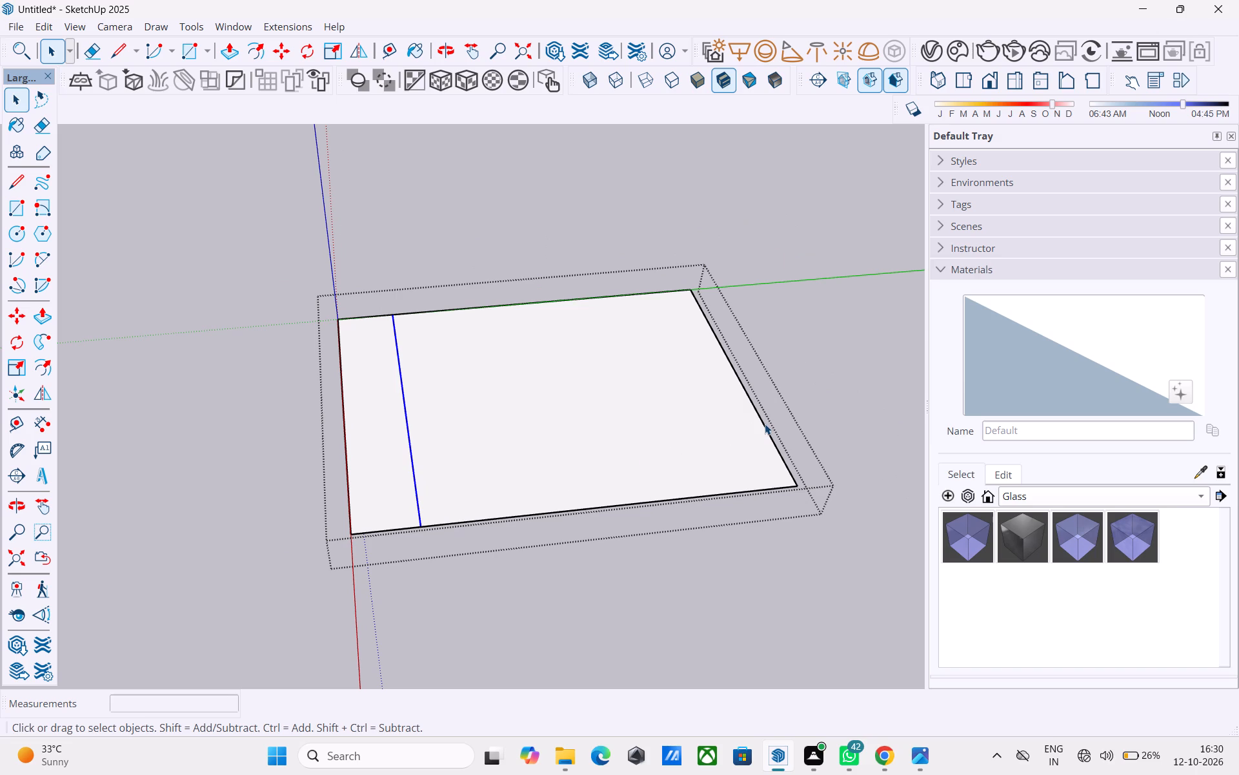
key("l")
left_click(800, 486)
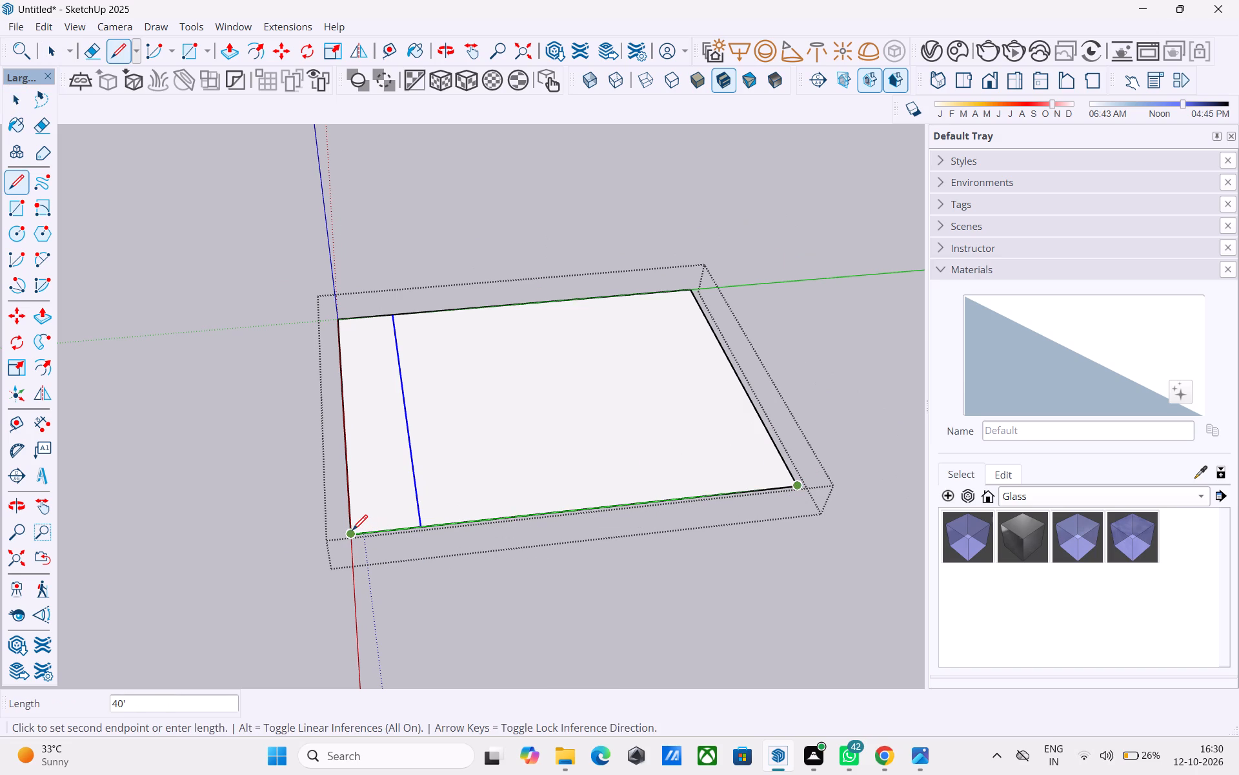
key("space")
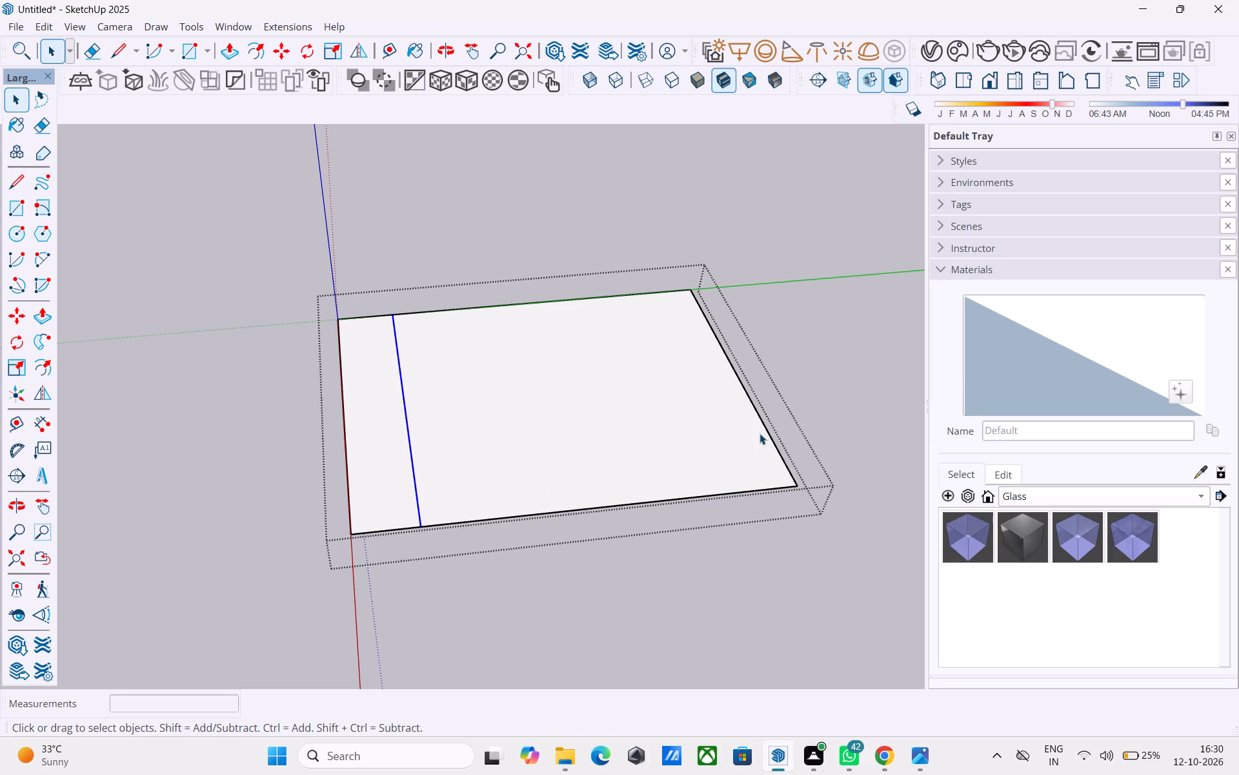
Copy the 30' edge at the end opposite the 6' strip 10' inward along the rectangle.
left_click(769, 432)
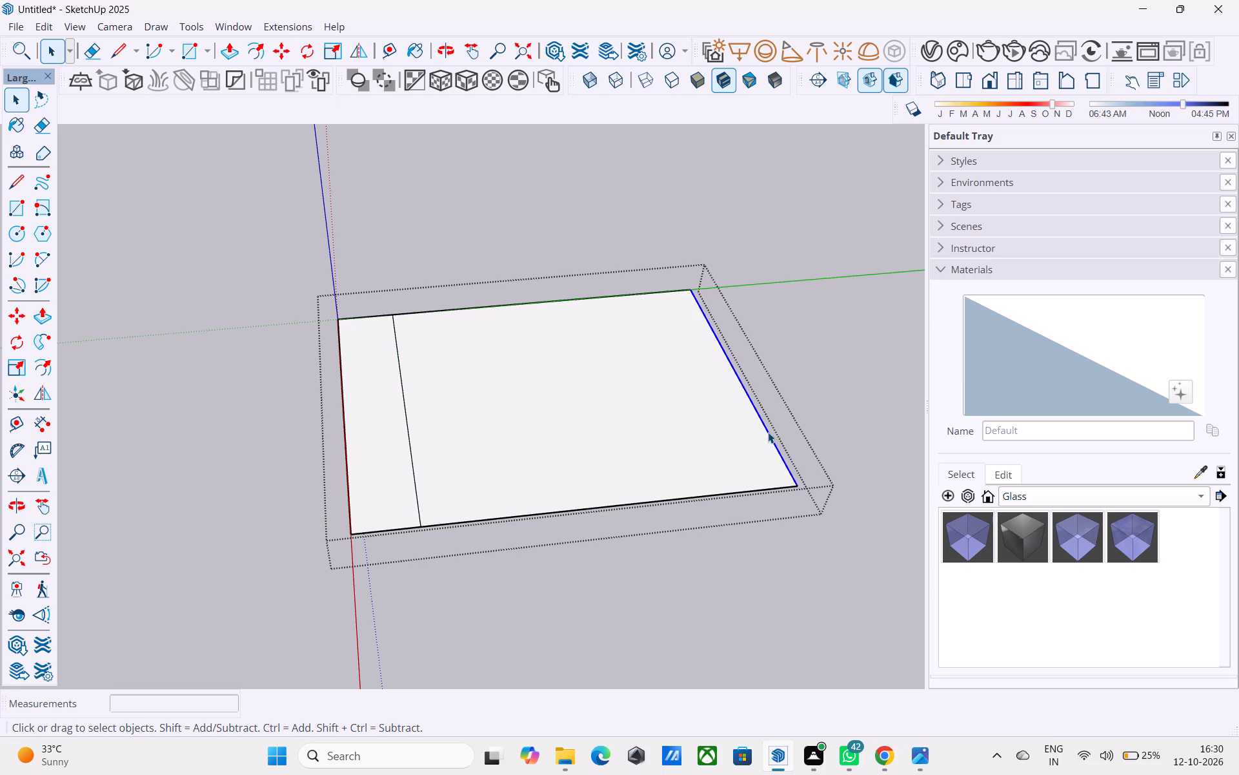
key("m")
left_click(798, 481)
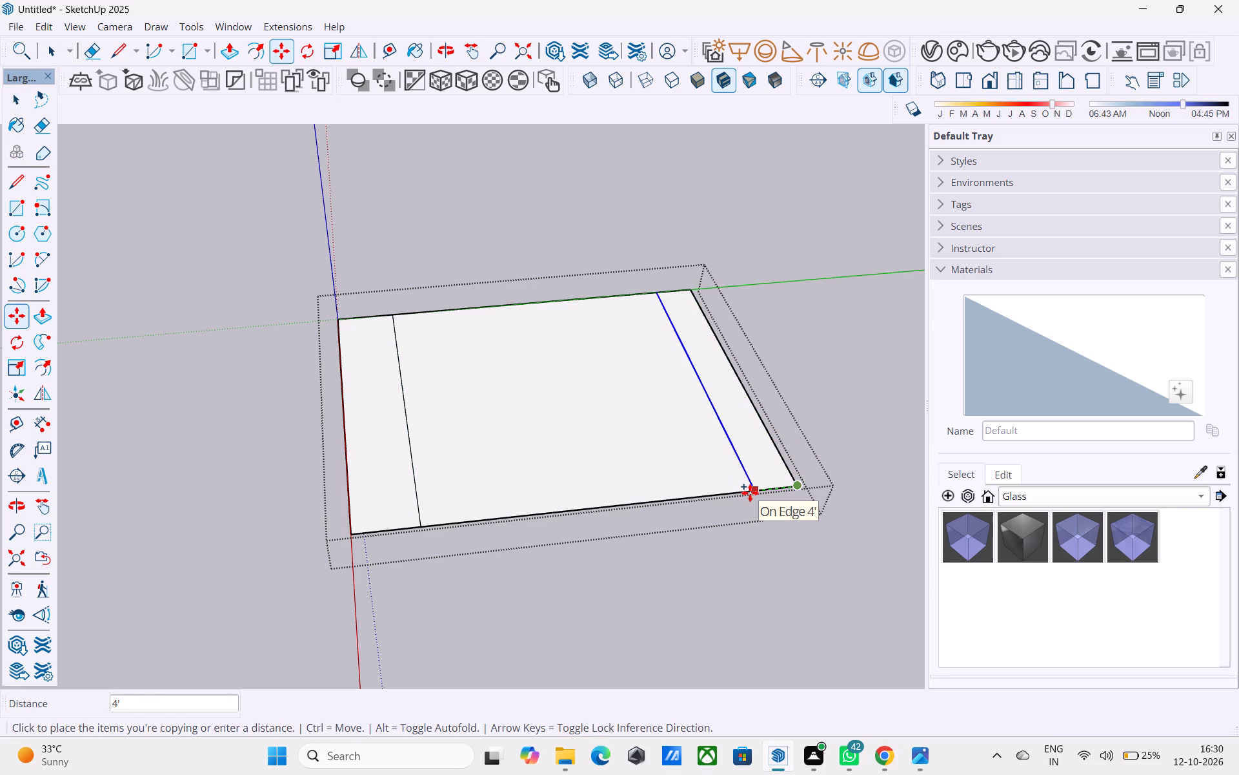
type("10'")
key("Return")
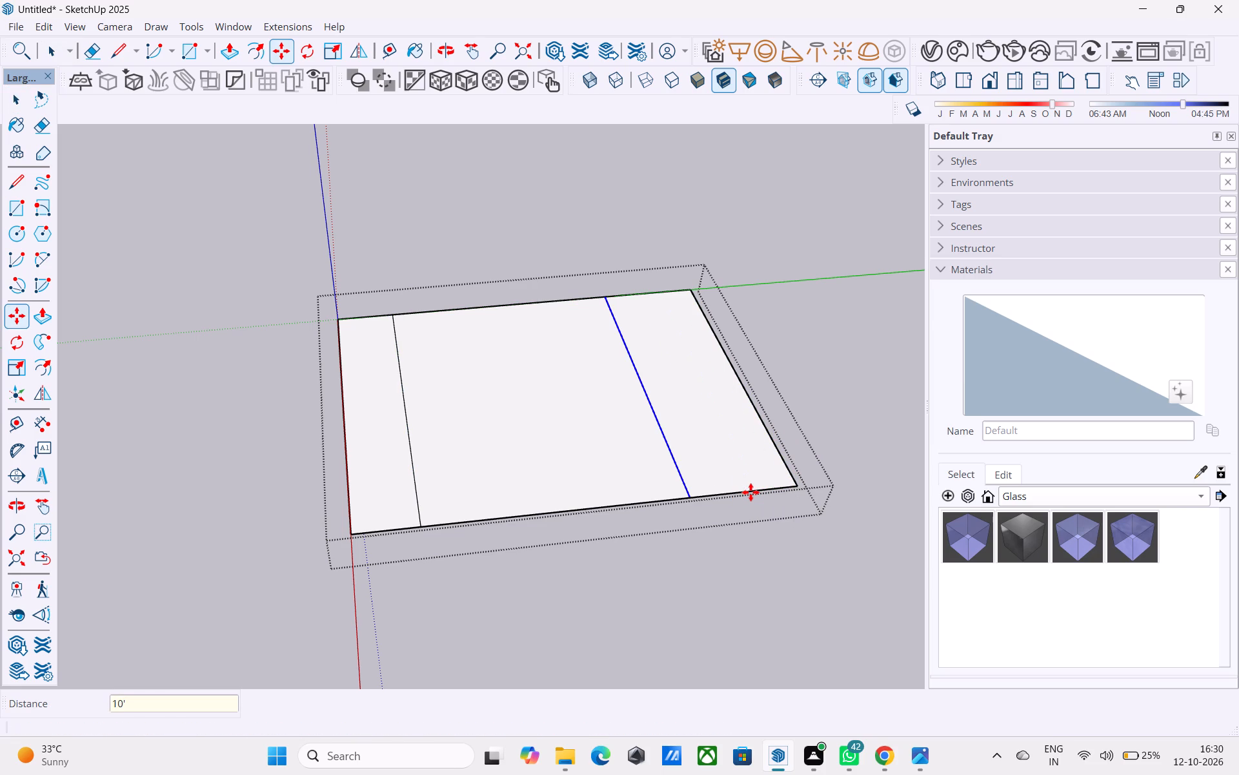
key("space")
Erase the three outer edges of the 10' end strip, trimming the rectangle to the new dividing line.
key("e")
left_click(750, 492)
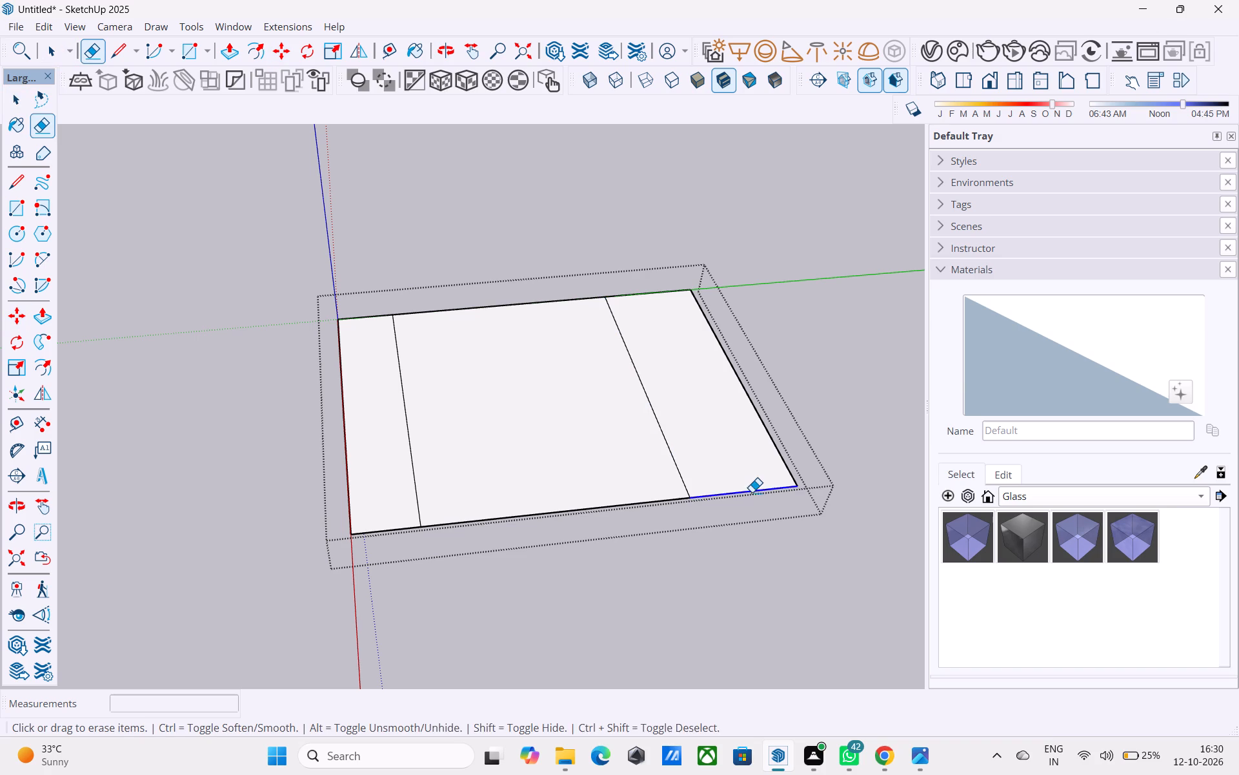
left_click_drag(770, 461, 811, 428)
left_click_drag(683, 305, 656, 267)
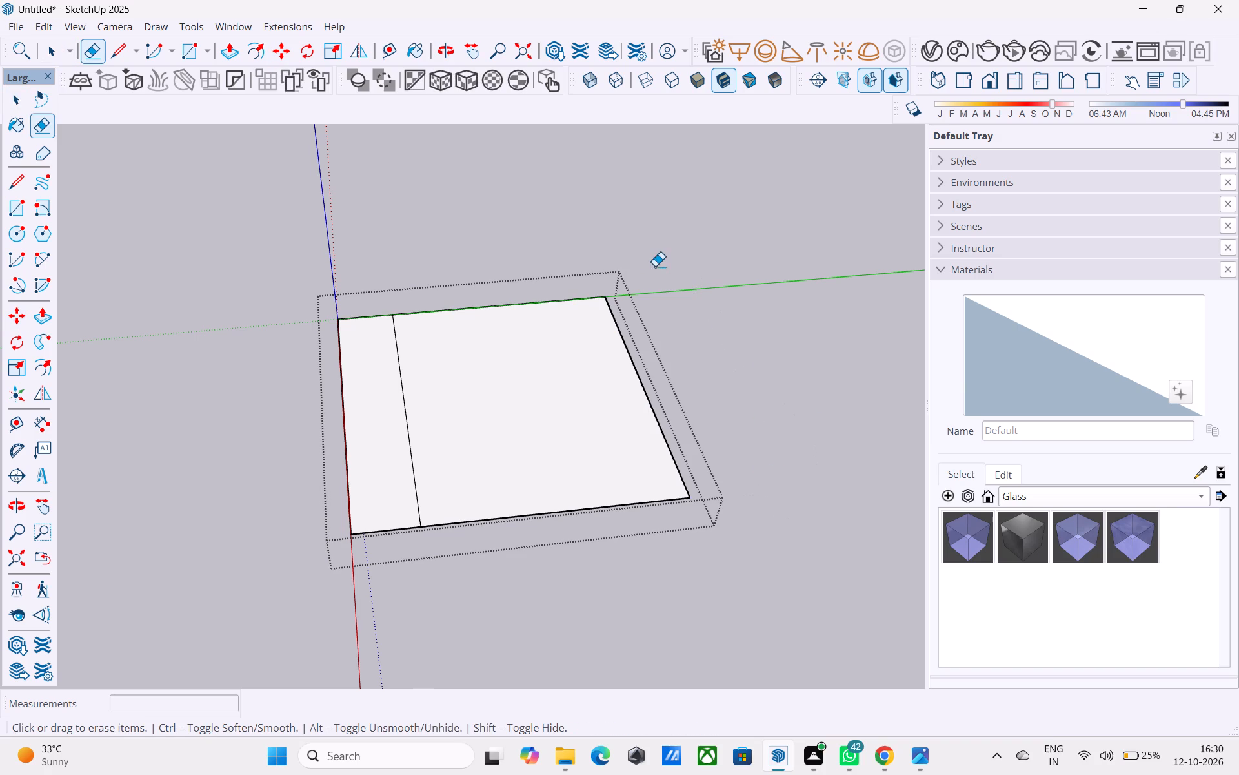
key("space")
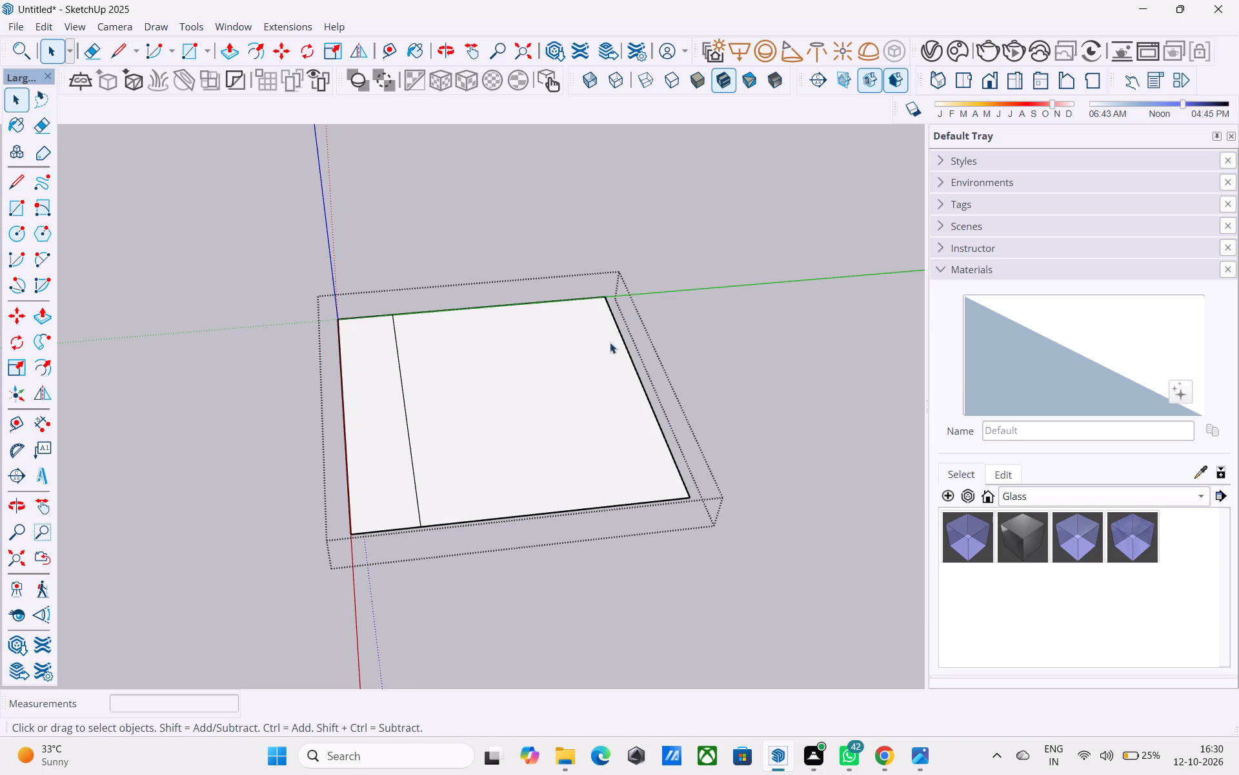
Push/Pull the larger face and the adjoining 6' strip both upward by 1'.
middle_click_drag(603, 349, 643, 327)
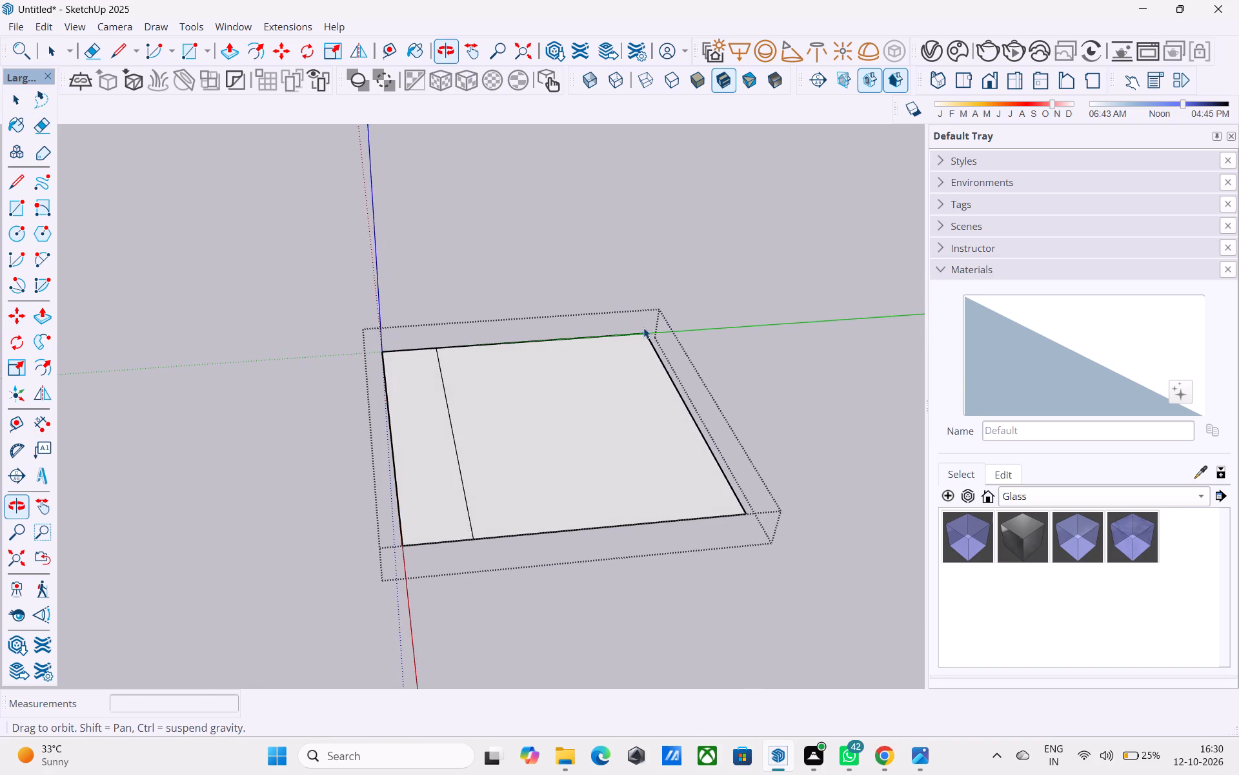
middle_click_drag(590, 424, 606, 364, "shift")
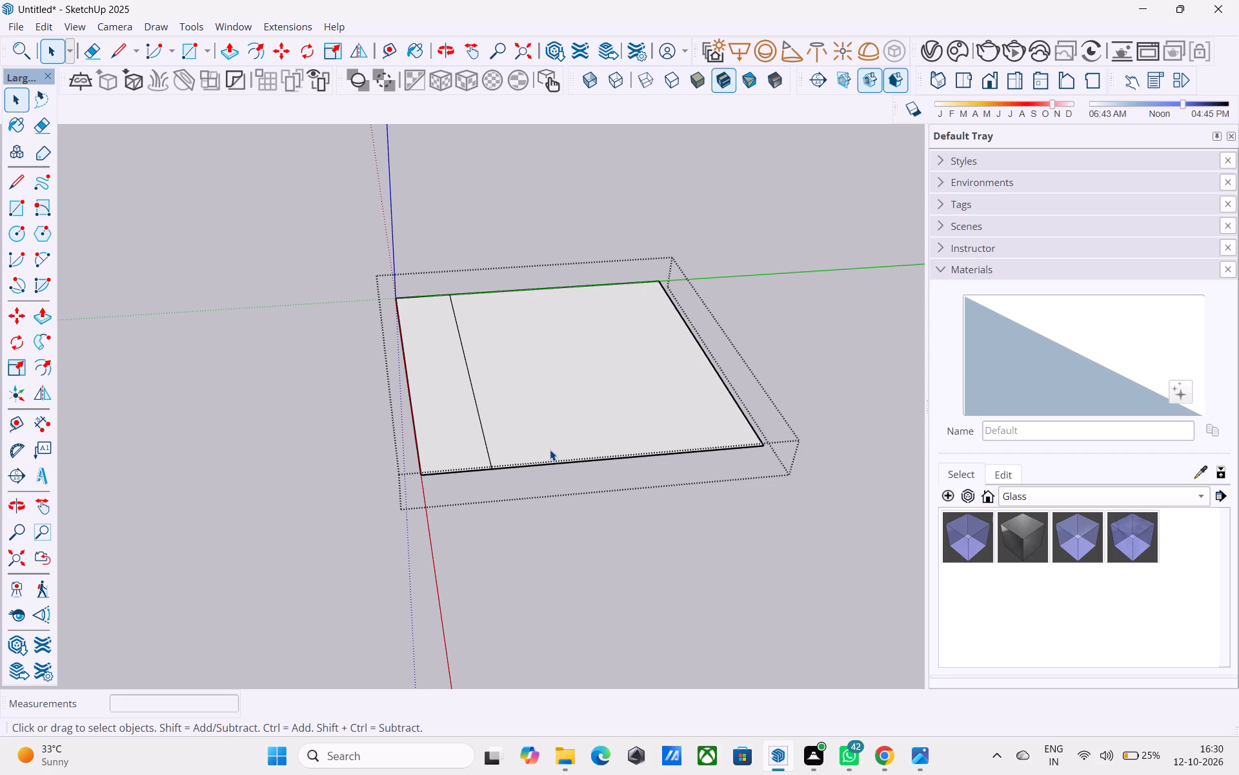
middle_click_drag(550, 449, 556, 439)
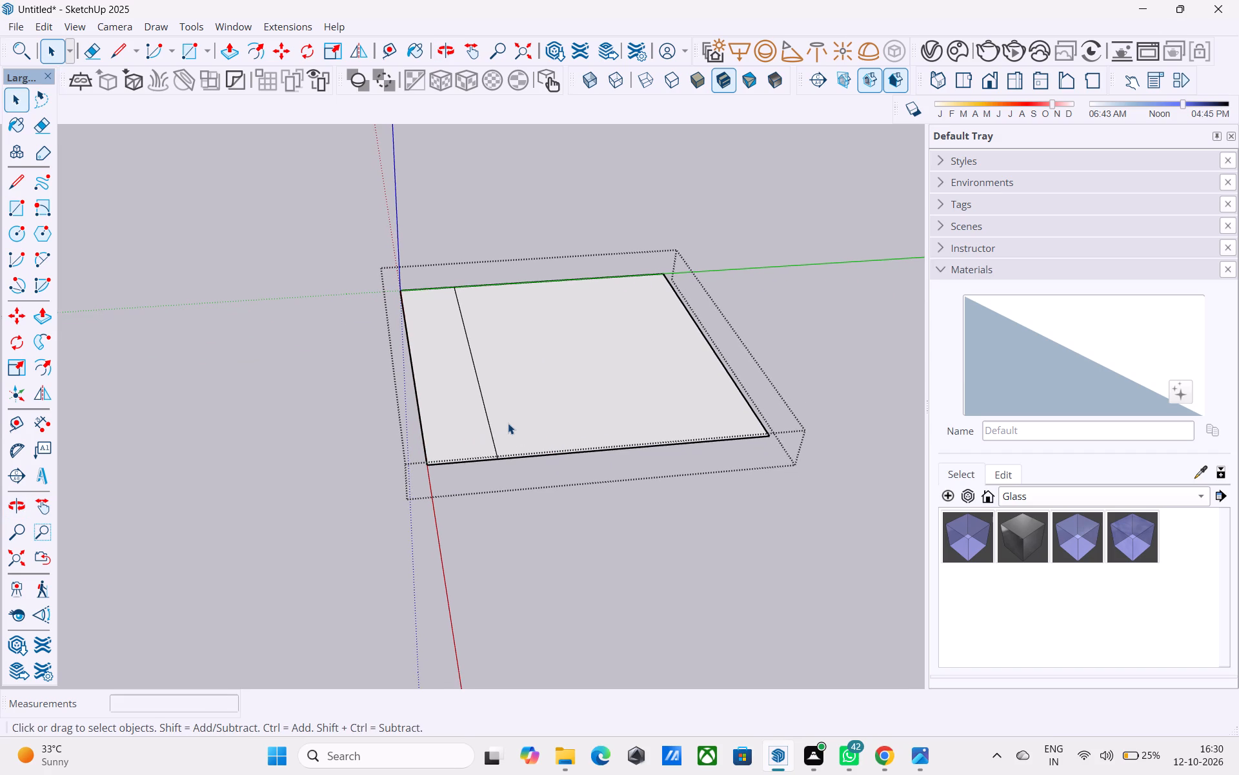
left_click(510, 422)
key("p")
left_click(511, 422)
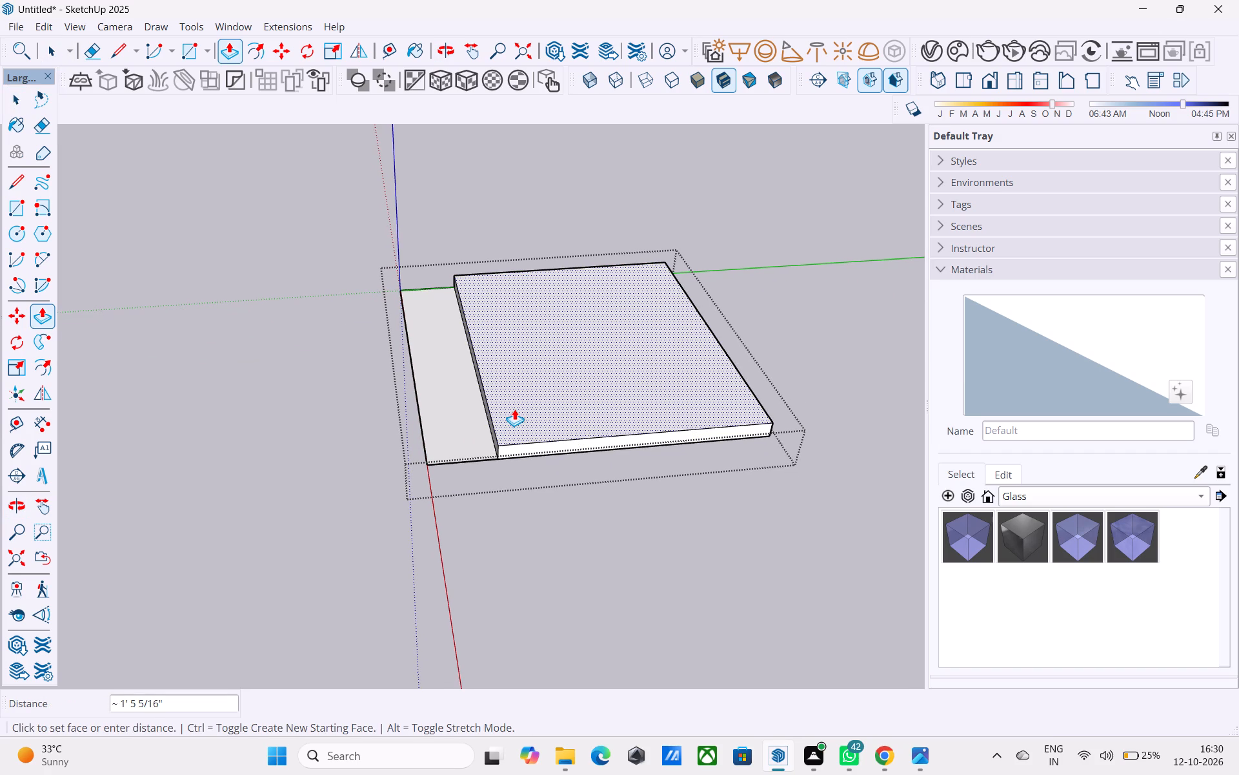
type("1'")
key("Return")
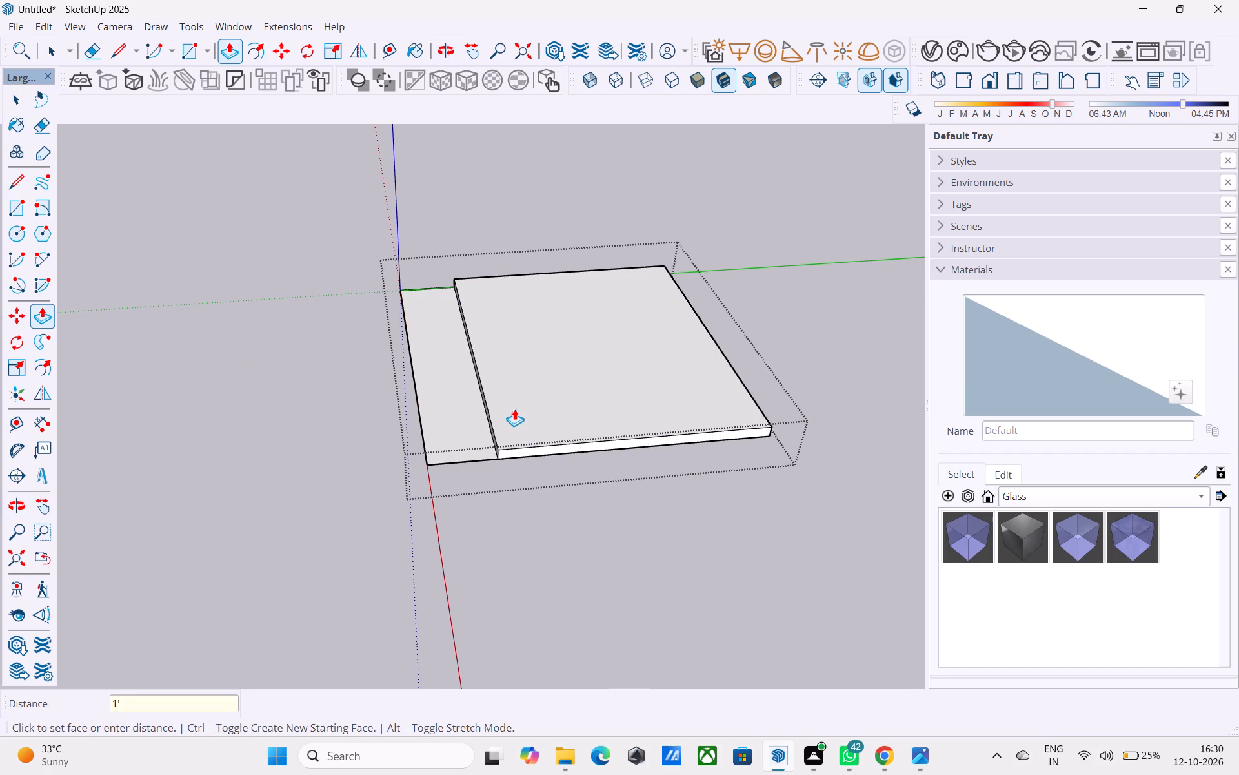
double_click(469, 433)
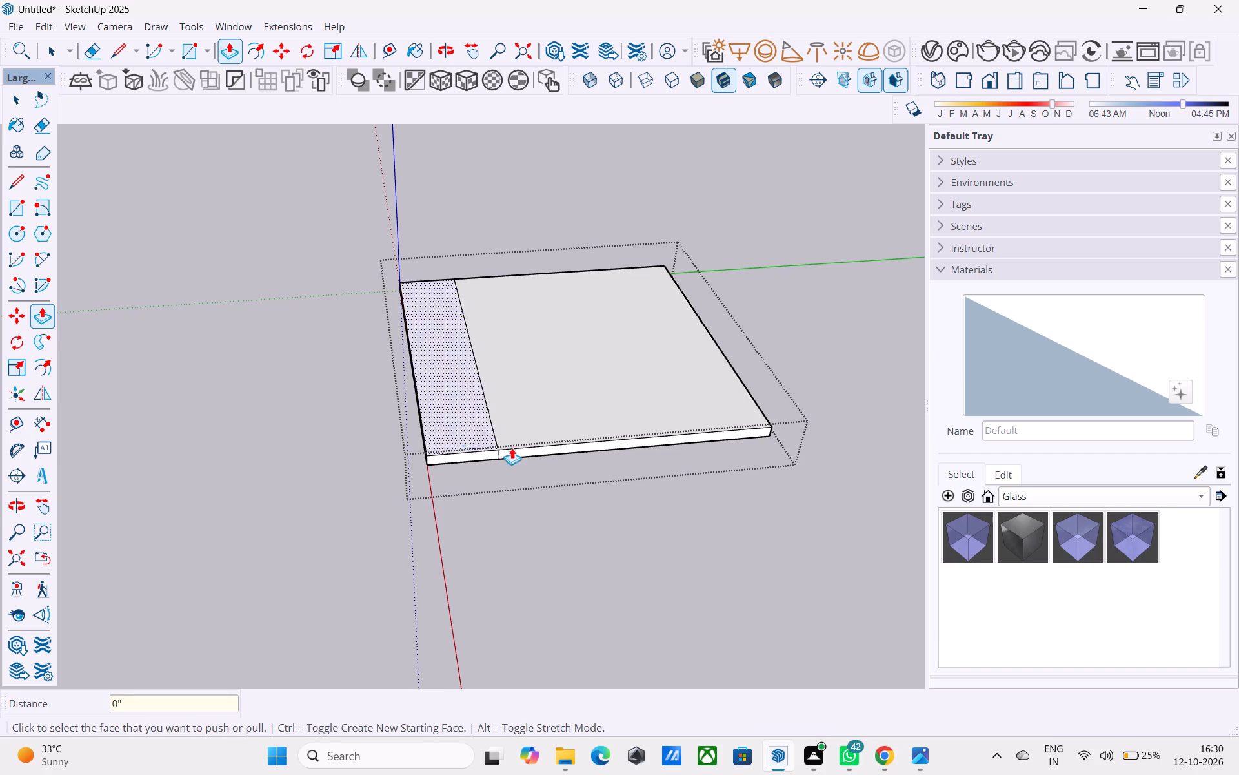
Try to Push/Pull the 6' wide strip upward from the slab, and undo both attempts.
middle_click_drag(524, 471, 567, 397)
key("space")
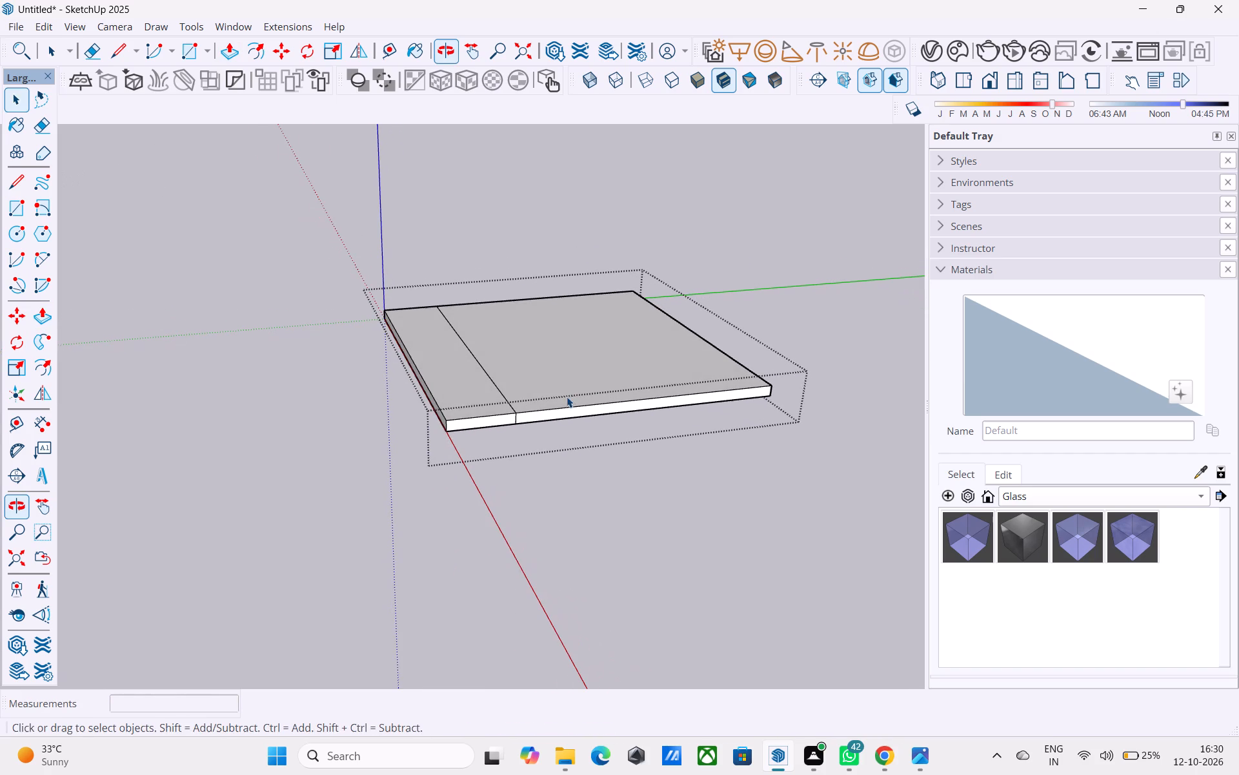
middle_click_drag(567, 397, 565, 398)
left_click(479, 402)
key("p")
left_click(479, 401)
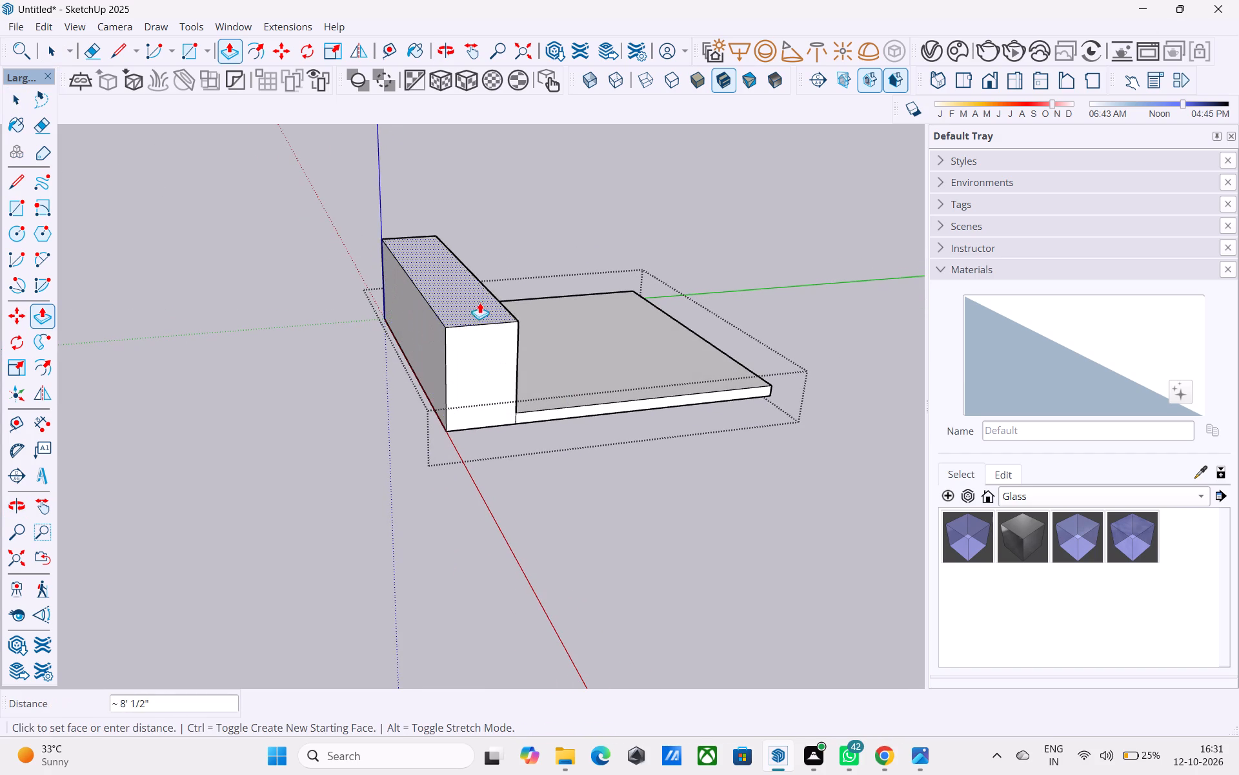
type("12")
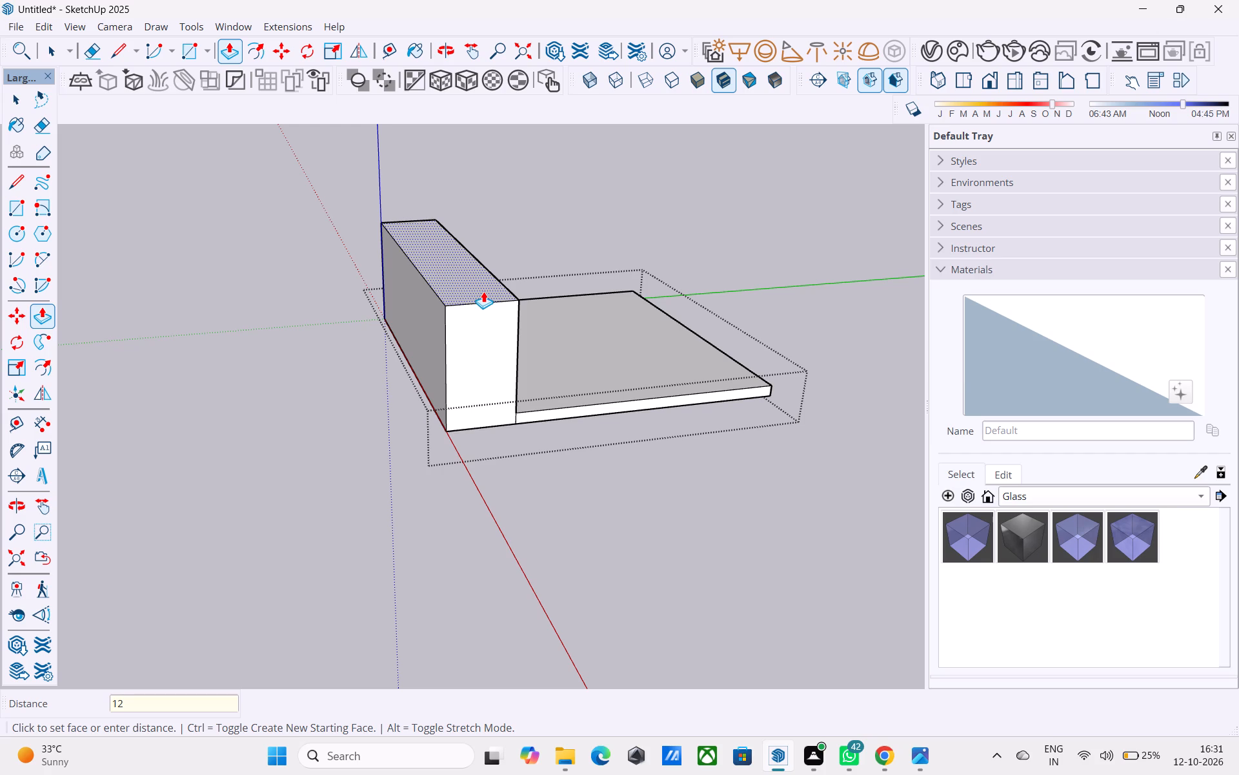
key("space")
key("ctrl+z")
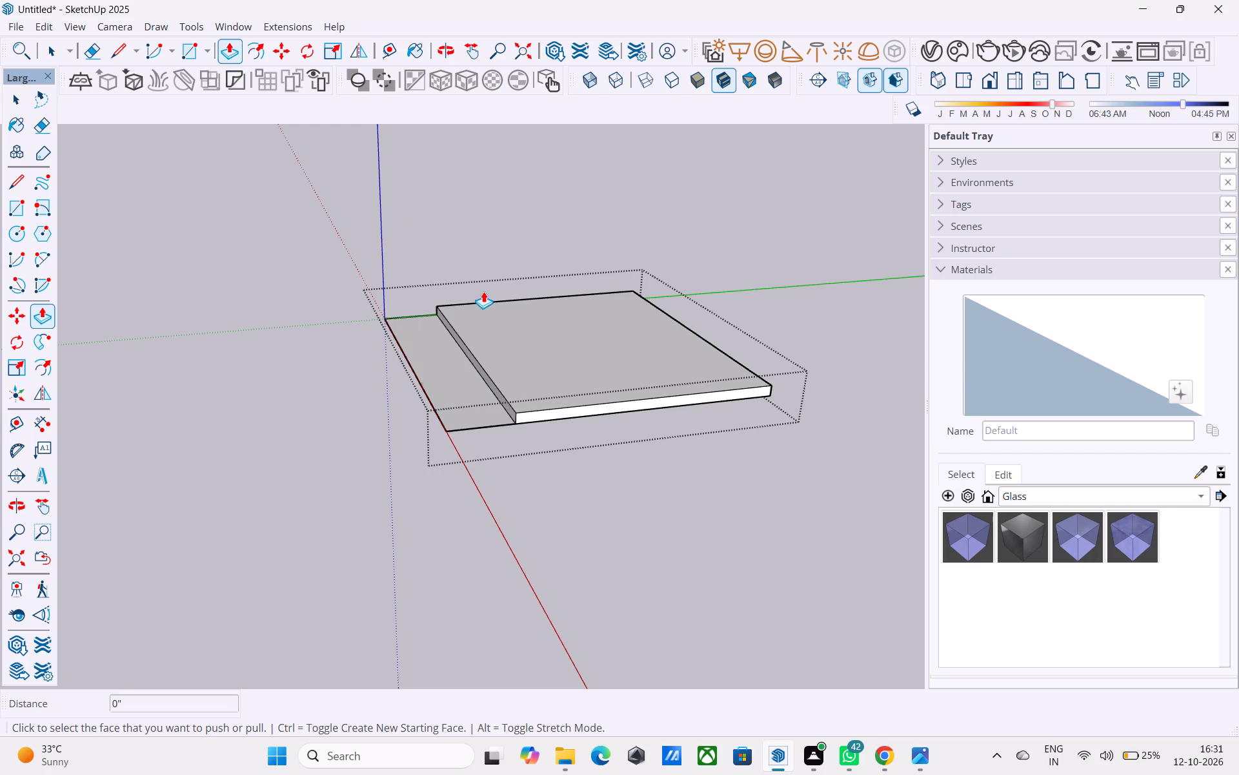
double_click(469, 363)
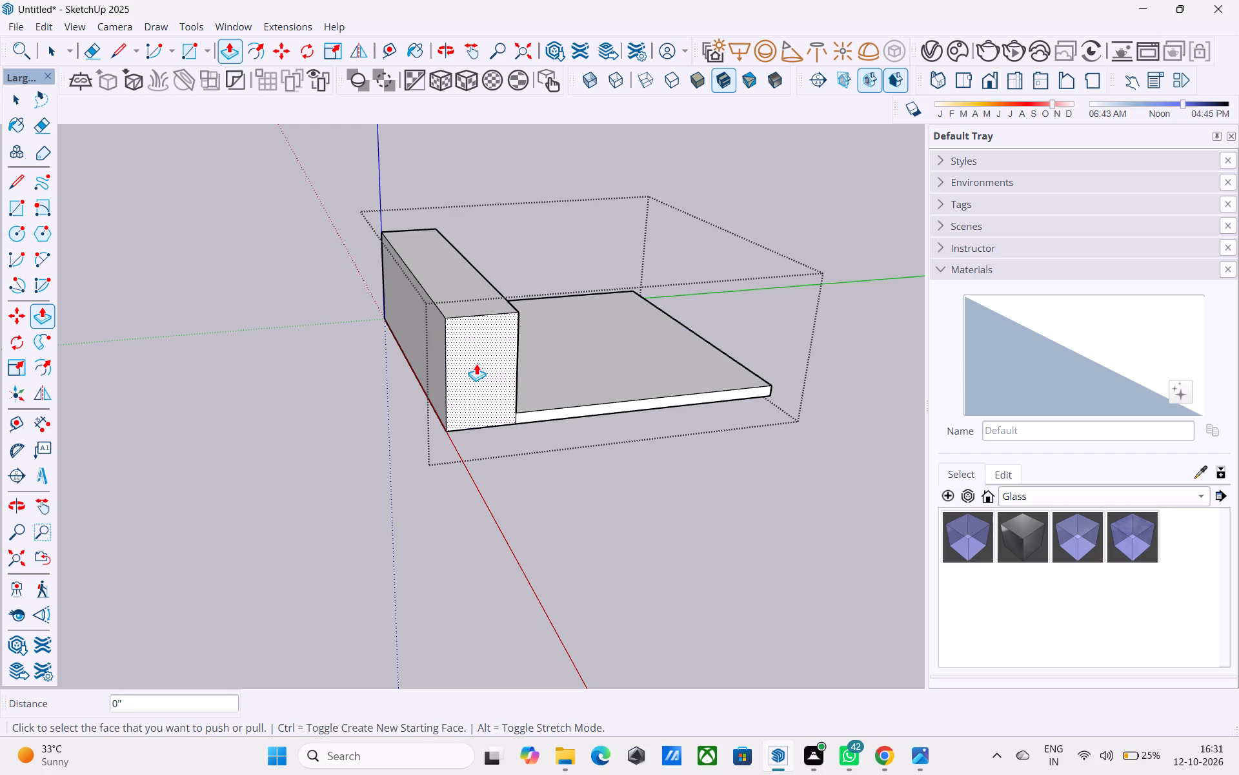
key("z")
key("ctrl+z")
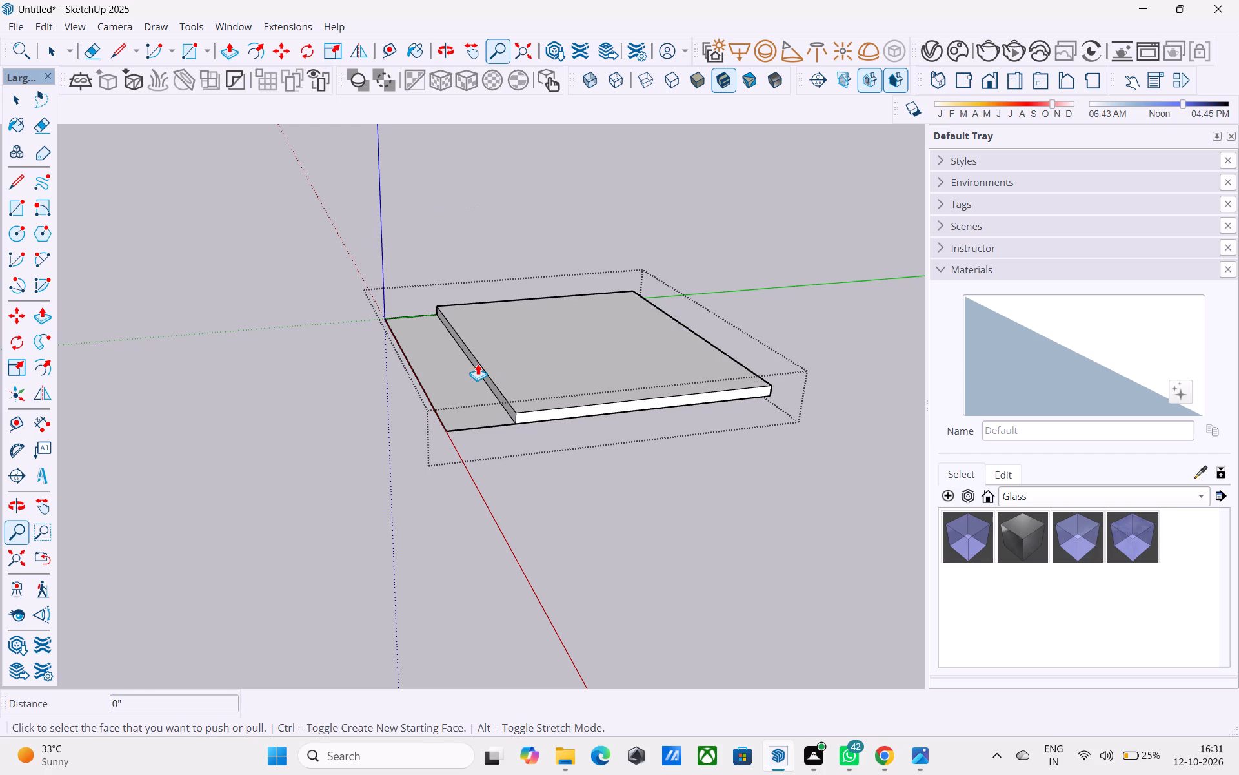
Push/Pull the 6' strip upward by 1', level with the top of the larger slab face.
key("p")
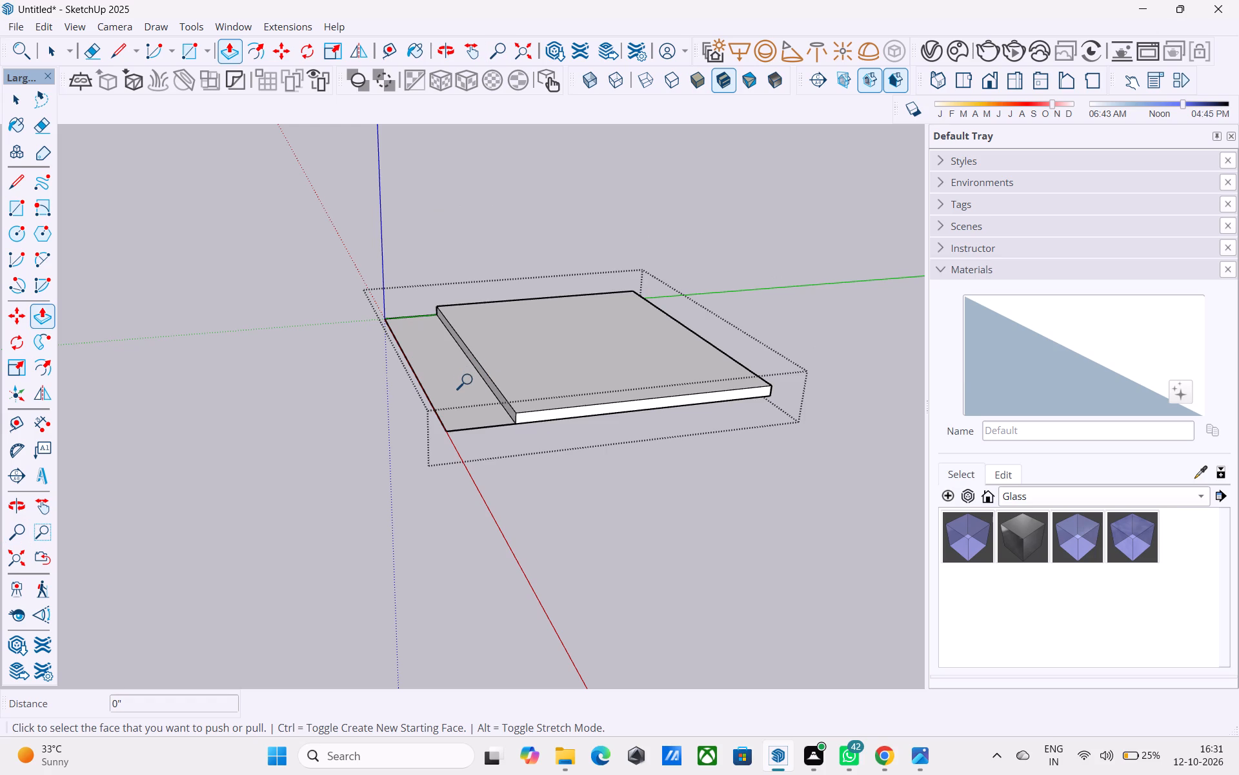
left_click(468, 389)
left_click(524, 389)
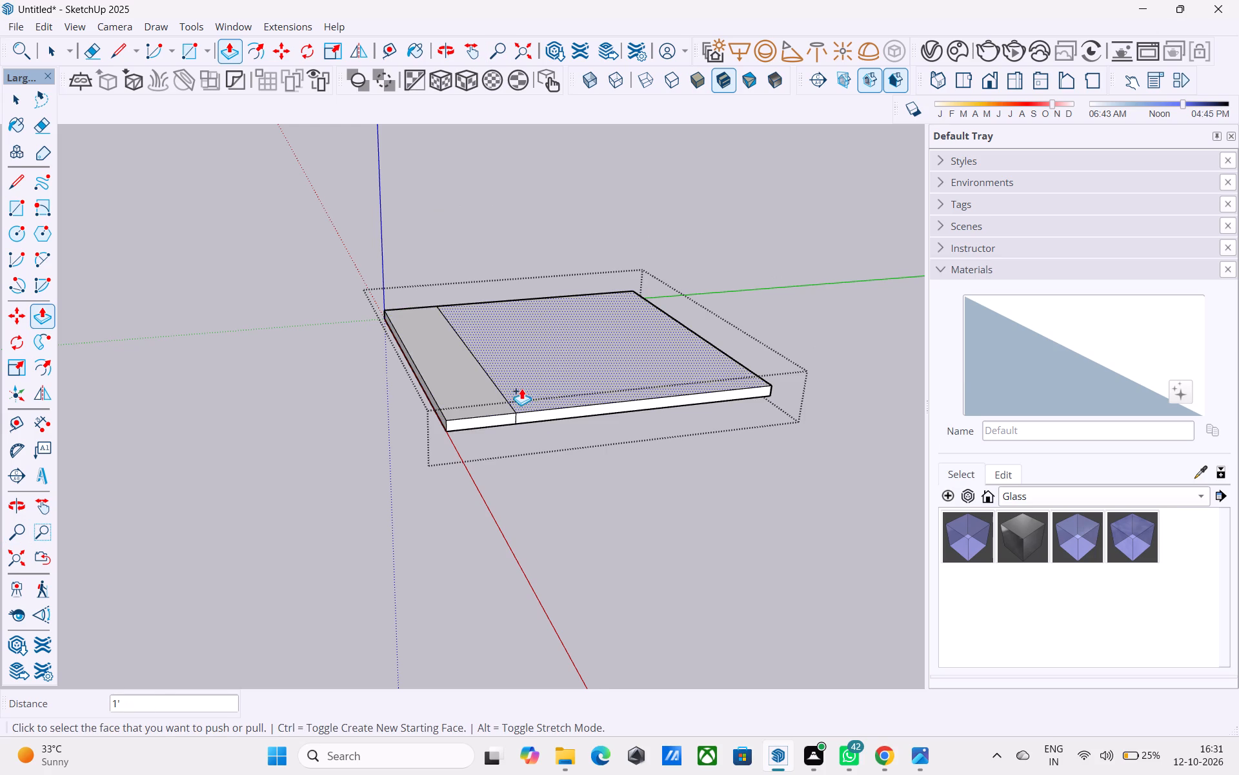
key("space")
Erase the edge dividing the 6' strip from the rest of the slab's top face.
scroll(518, 385, "down", 4)
middle_click_drag(518, 385, 516, 429)
scroll(510, 428, "up", 3)
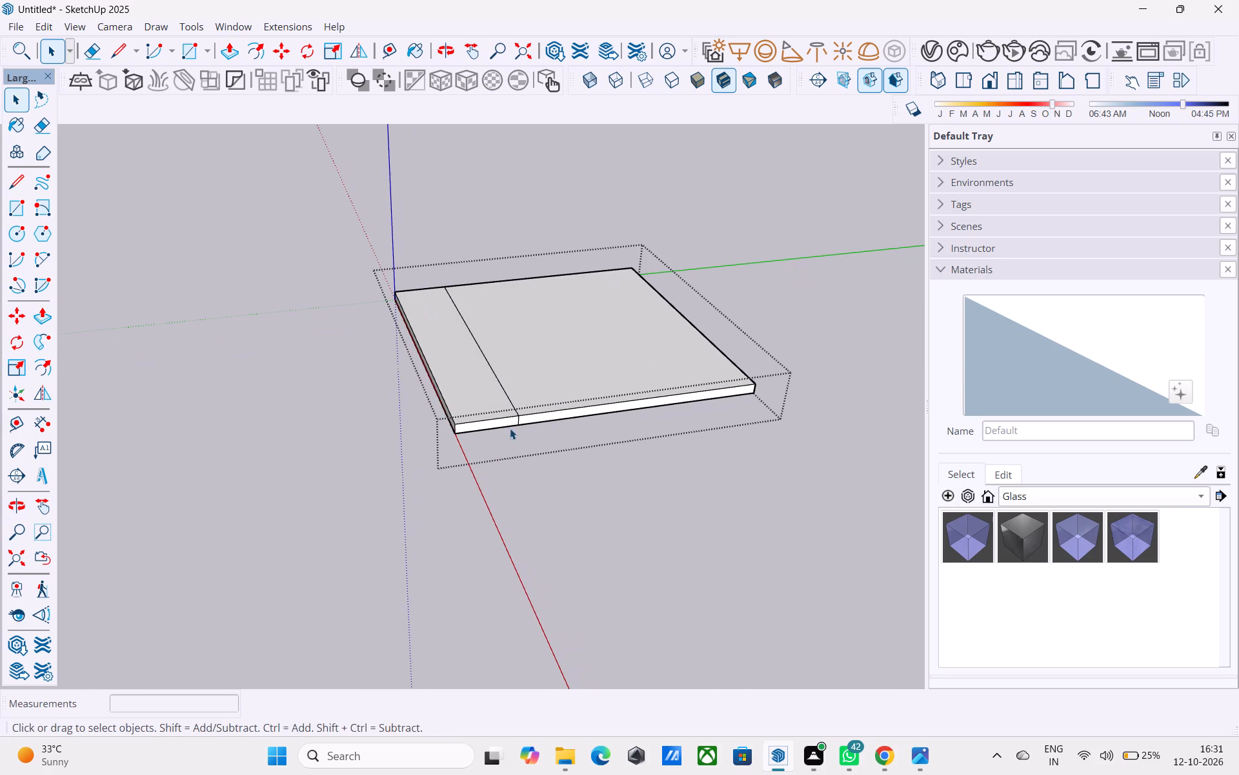
key("e")
left_click_drag(503, 408, 520, 392)
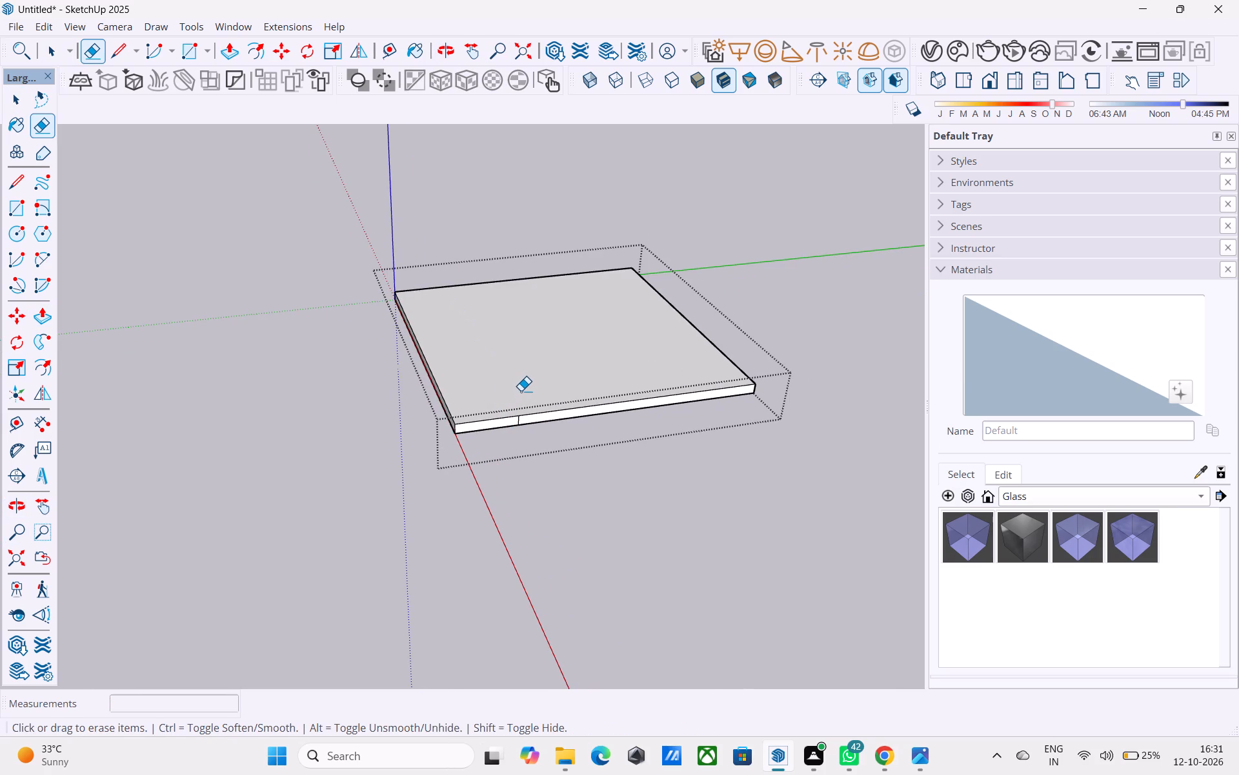
key("space")
Push/Pull the slab's whole top face downward by 6".
scroll(516, 401, "up", 4)
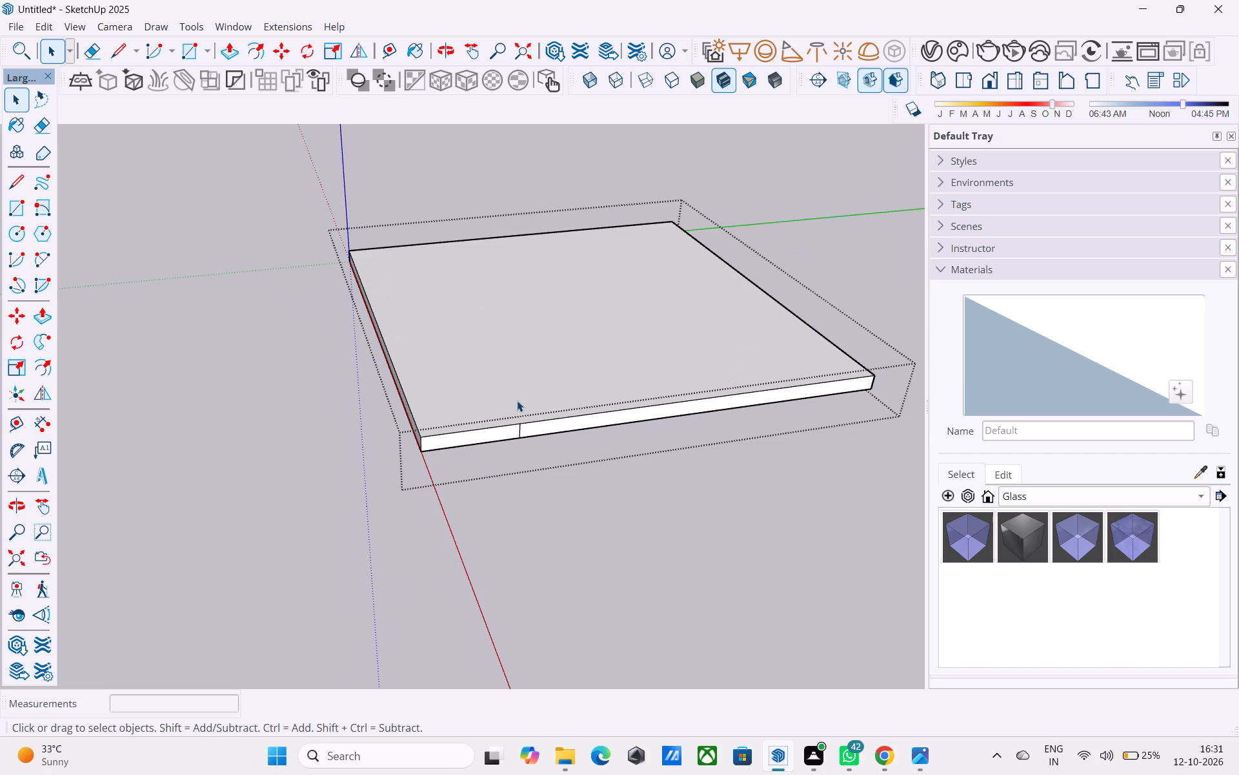
left_click(516, 406)
key("p")
left_click(516, 406)
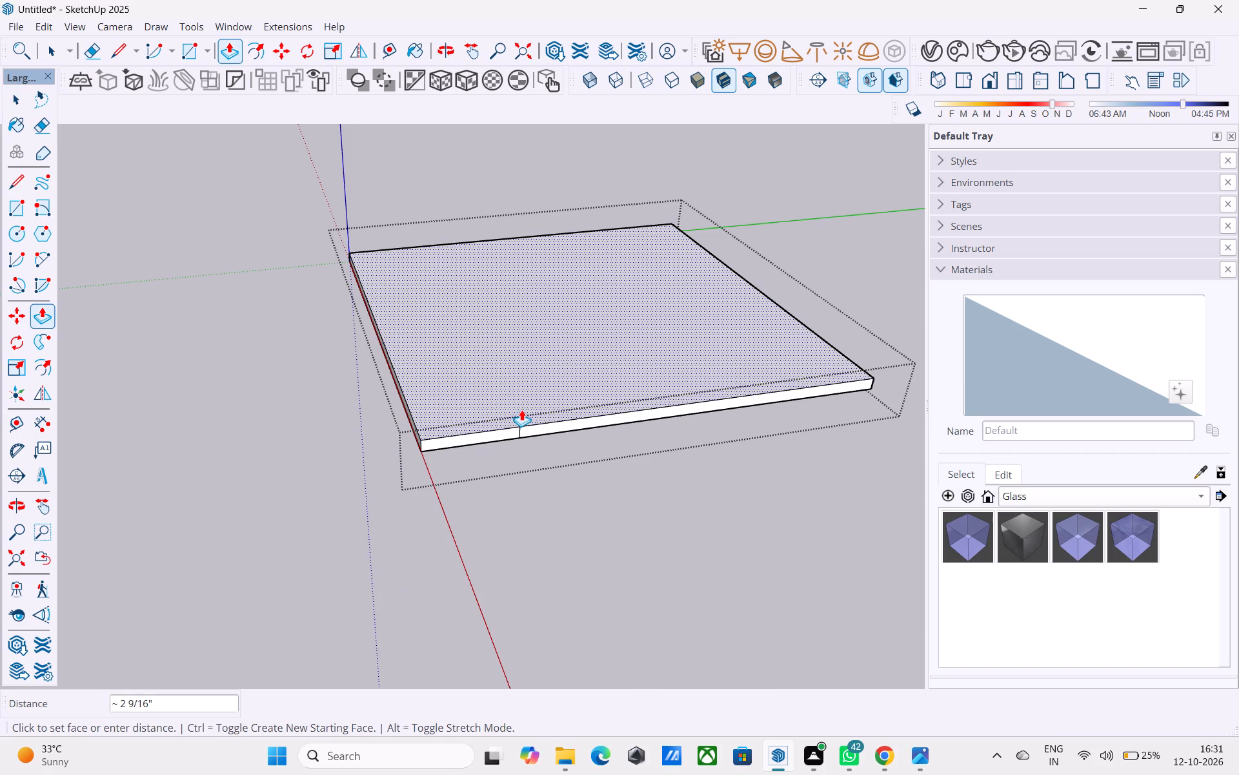
type("6\"")
key("Return")
key("space")
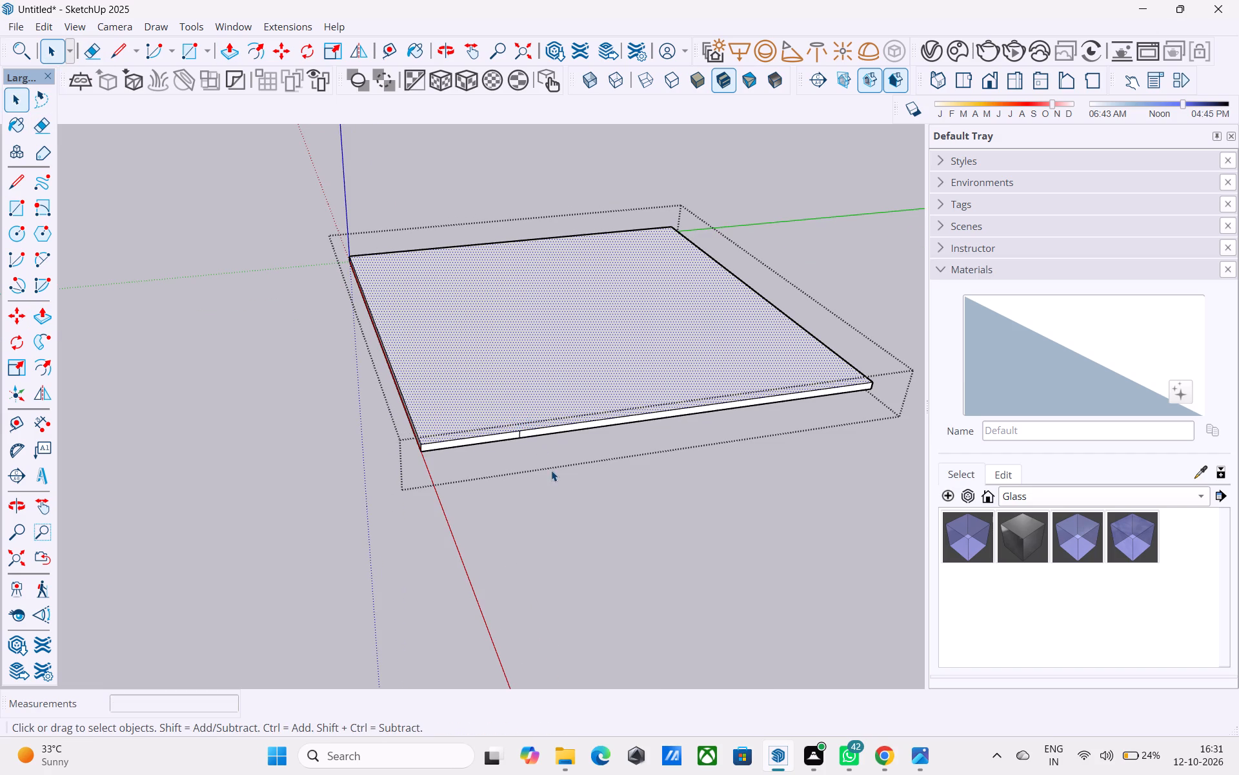
Erase the leftover short vertical edge on the slab's front side face.
scroll(529, 446, "up", 7)
key("e")
scroll(519, 428, "up", 3)
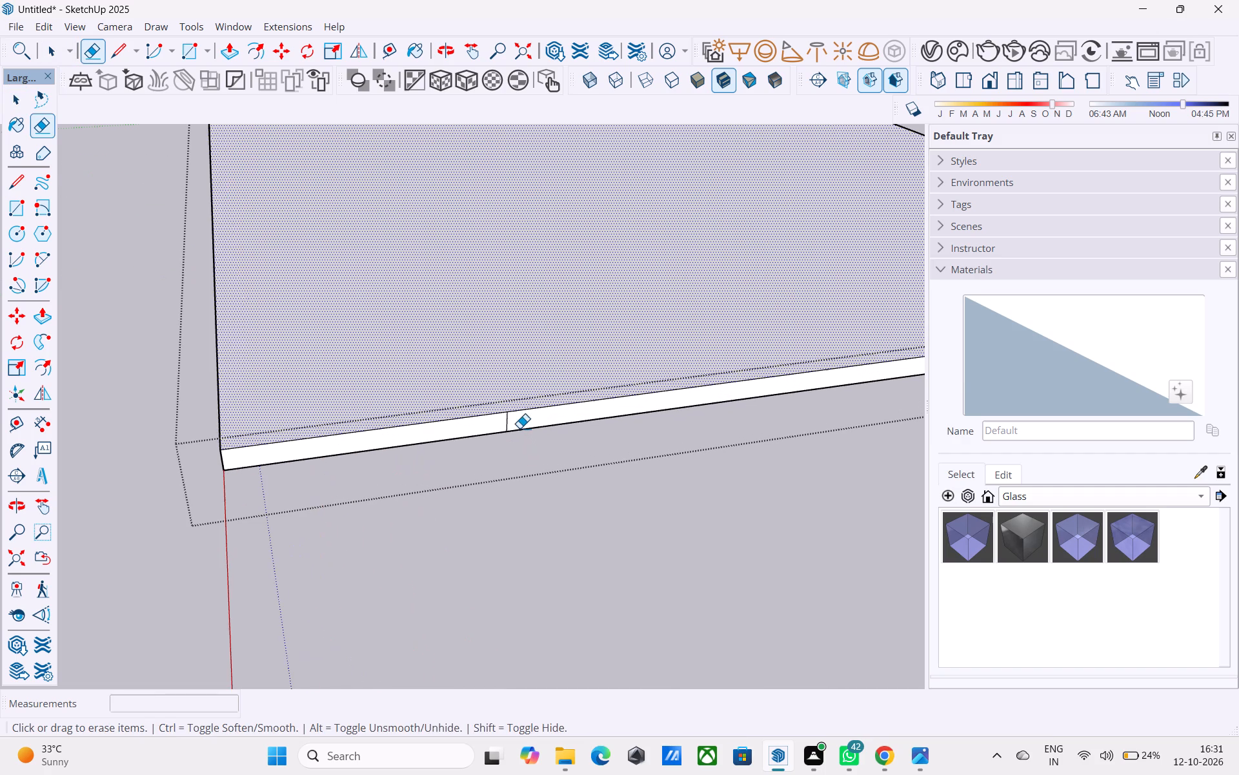
left_click(510, 428)
key("space")
Push/Pull the slab's top face upward by 10'.
scroll(509, 428, "down", 10)
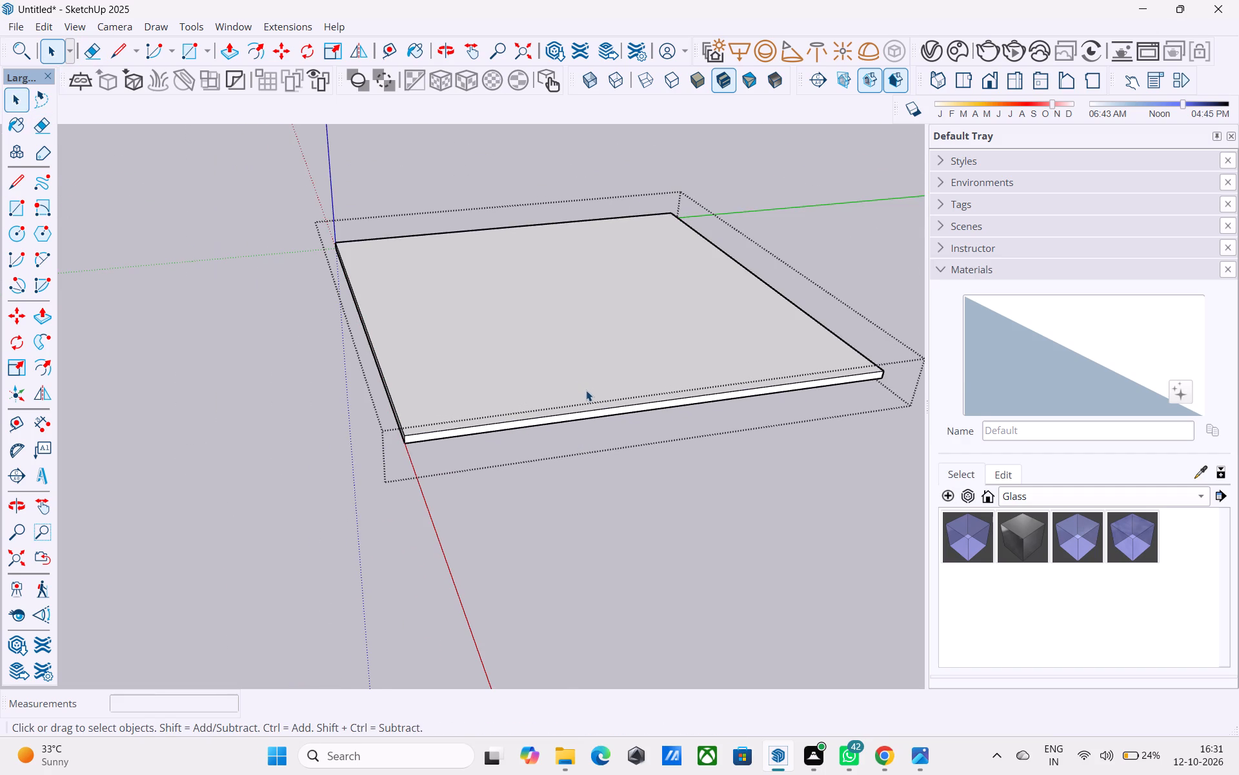
scroll(586, 391, "down", 3)
middle_click_drag(586, 391, 596, 440, "shift")
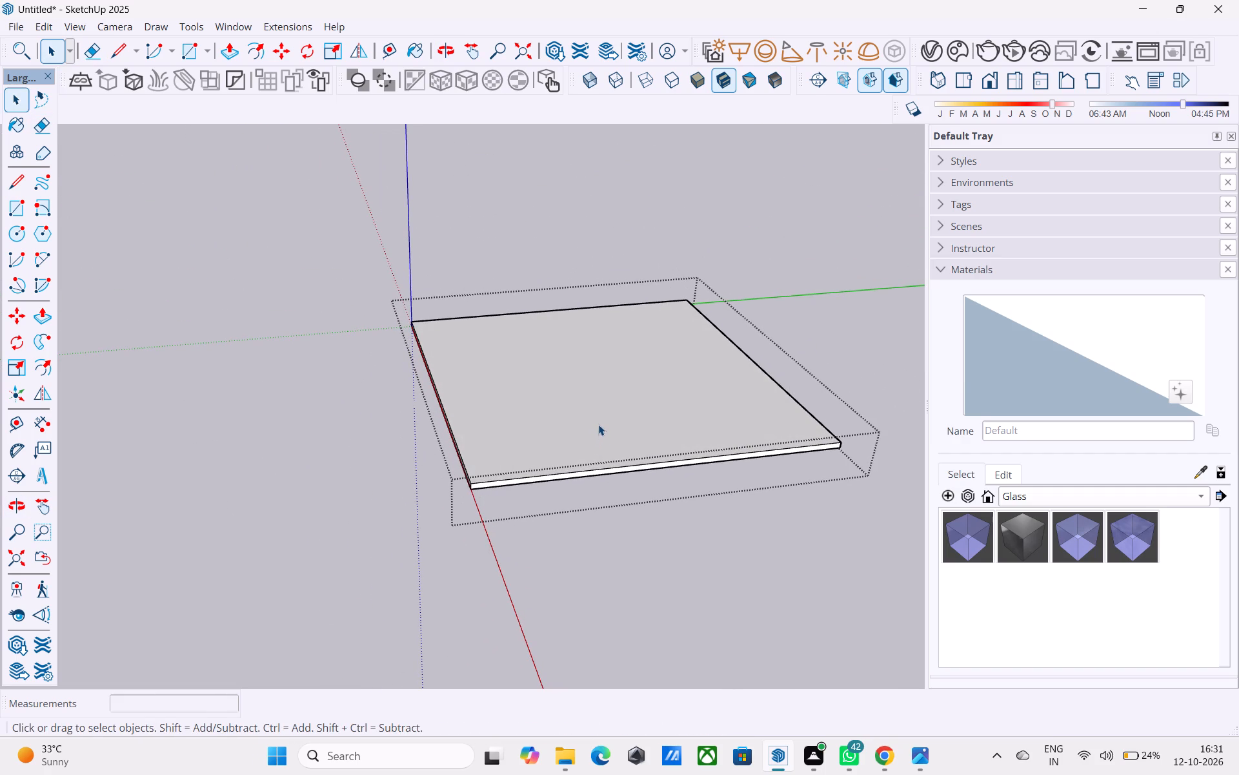
left_click(599, 424)
key("p")
left_click(599, 424)
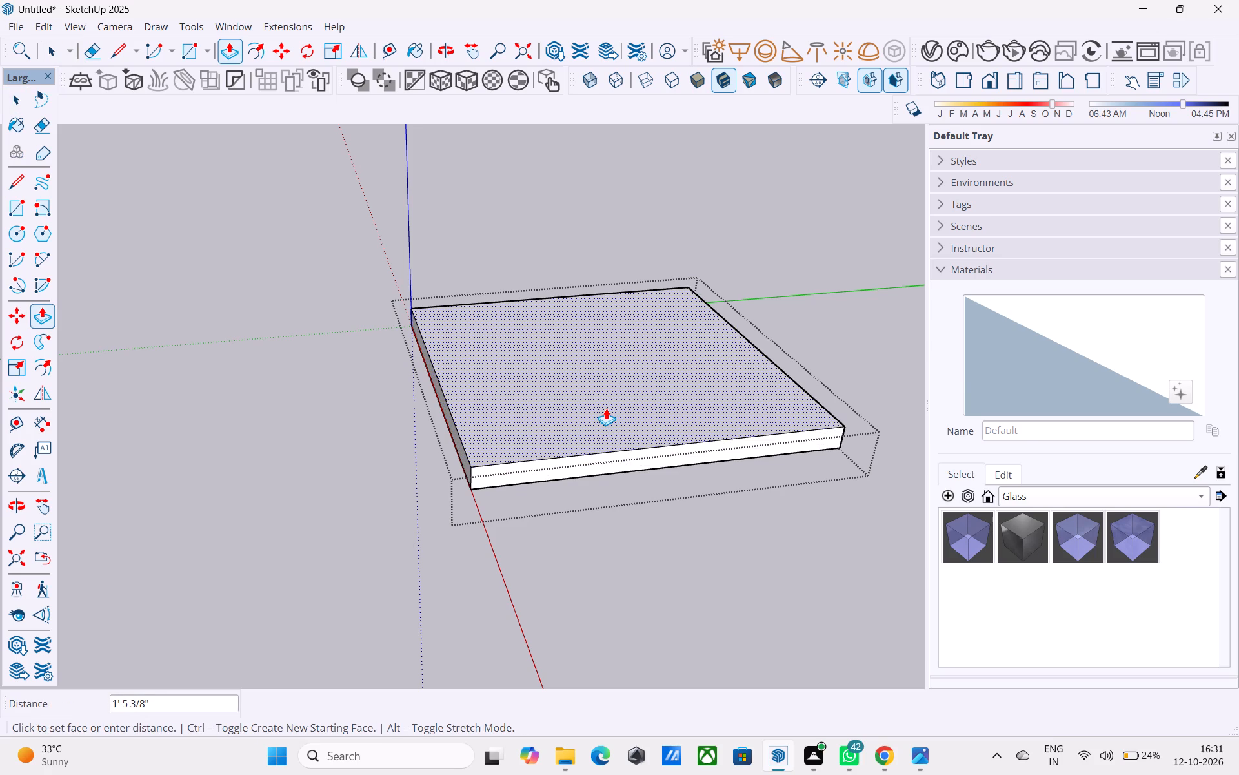
type("10'")
key("Return")
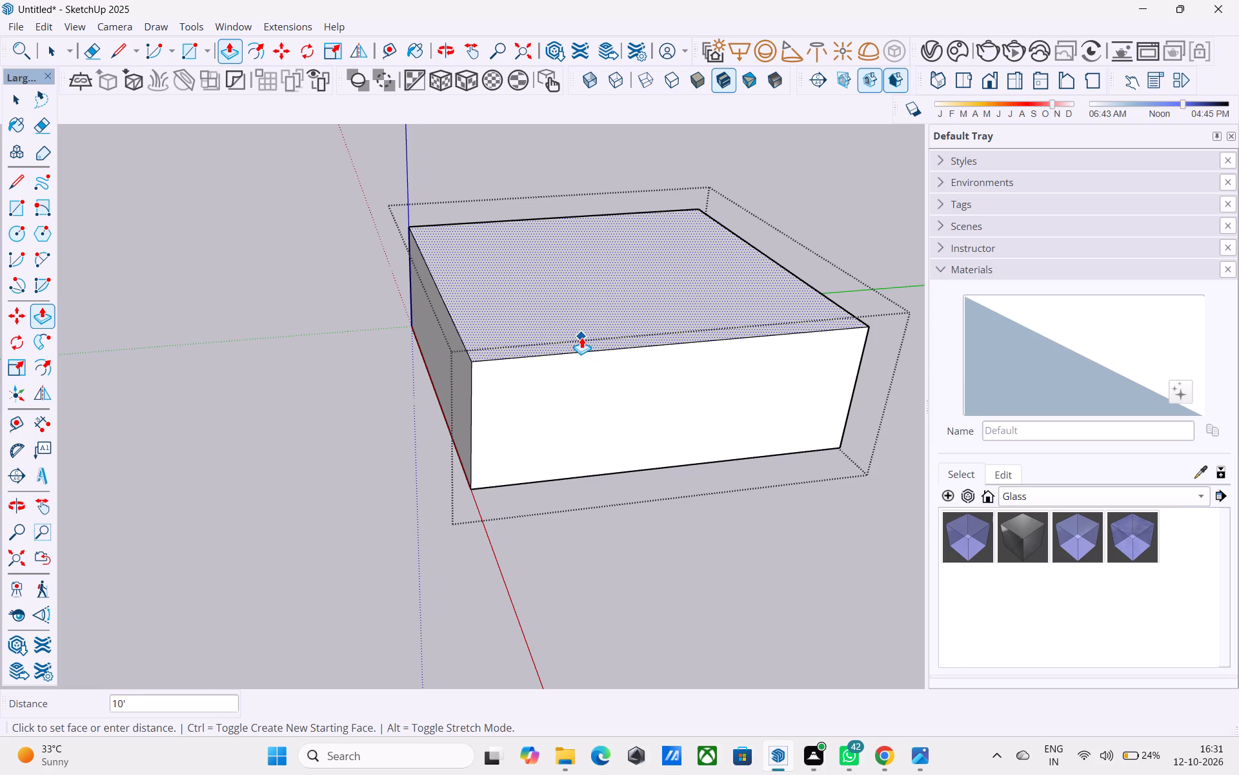
key("space")
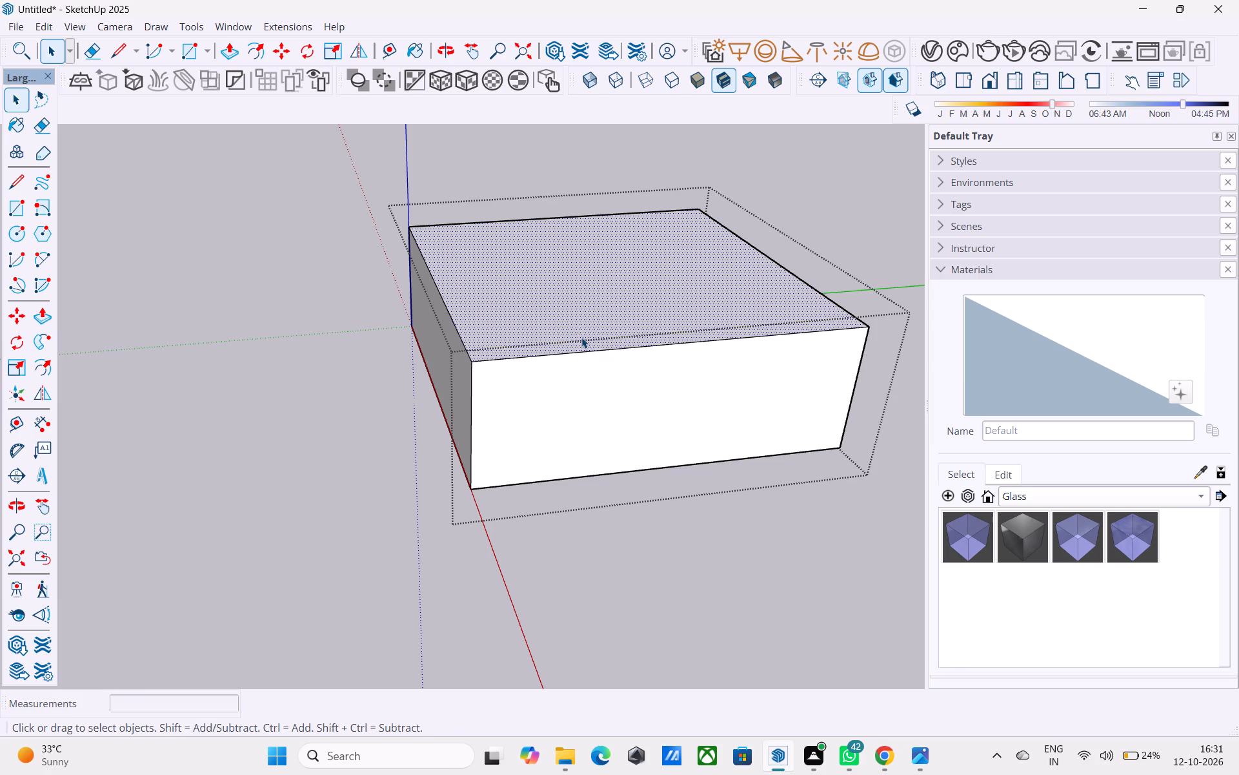
Push/Pull the top face of the block upward by a further 1'.
left_click(582, 335)
key("p")
left_click(582, 335)
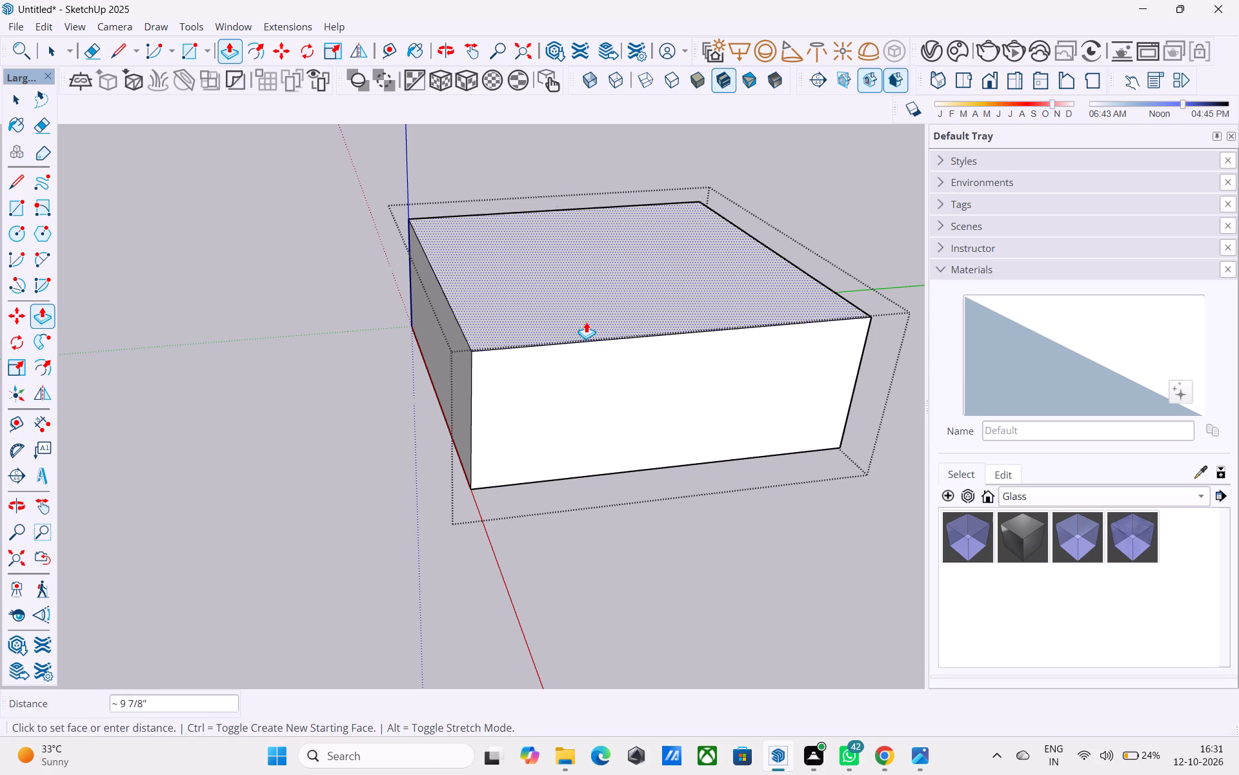
key("6")
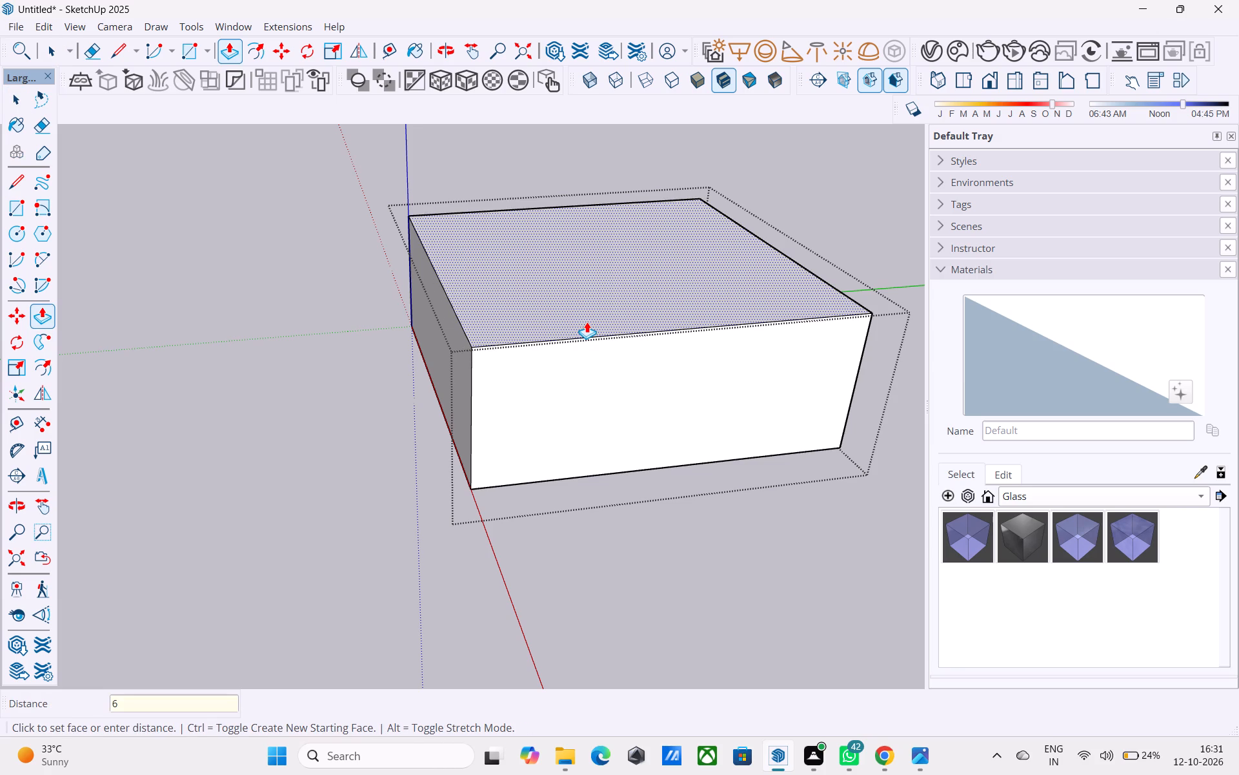
key("BackSpace")
key("BackSpace")
type("1'")
key("Return")
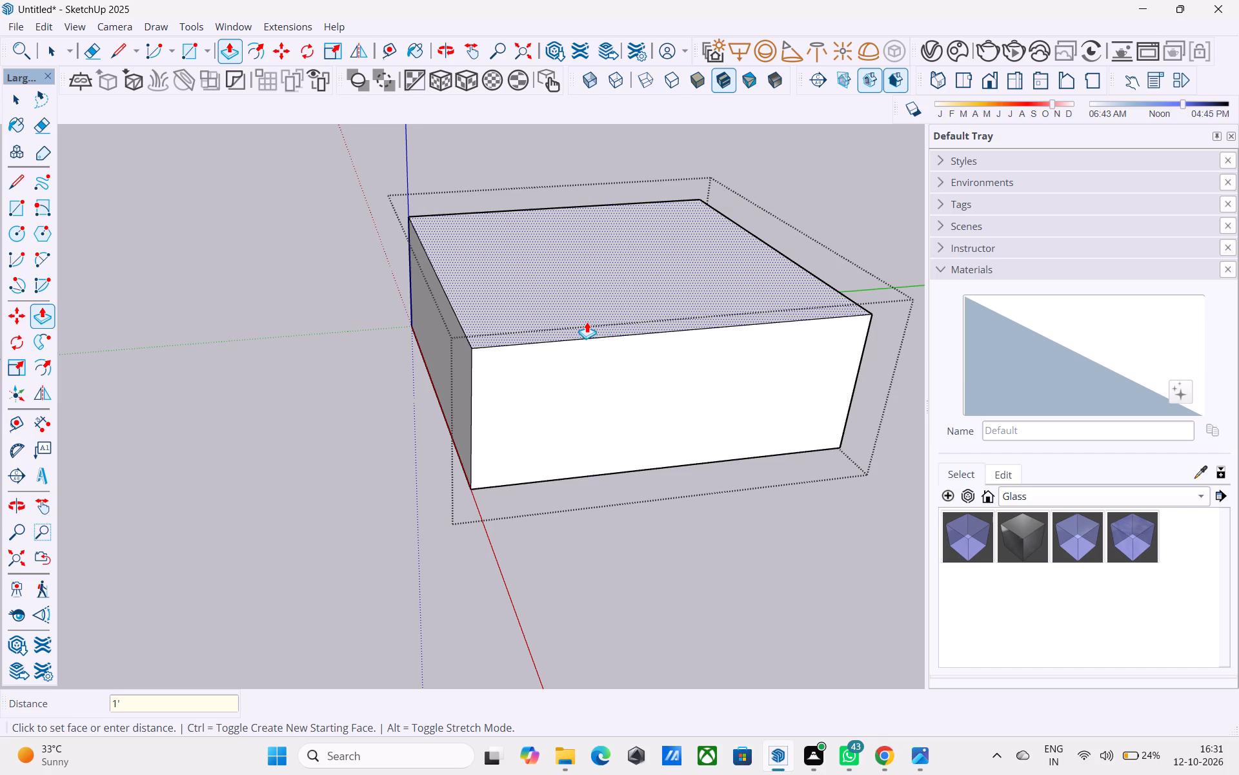
Copy the block's top edge on the red-axis side 6' inward across the top face.
middle_click_drag(569, 322, 545, 552)
key("space")
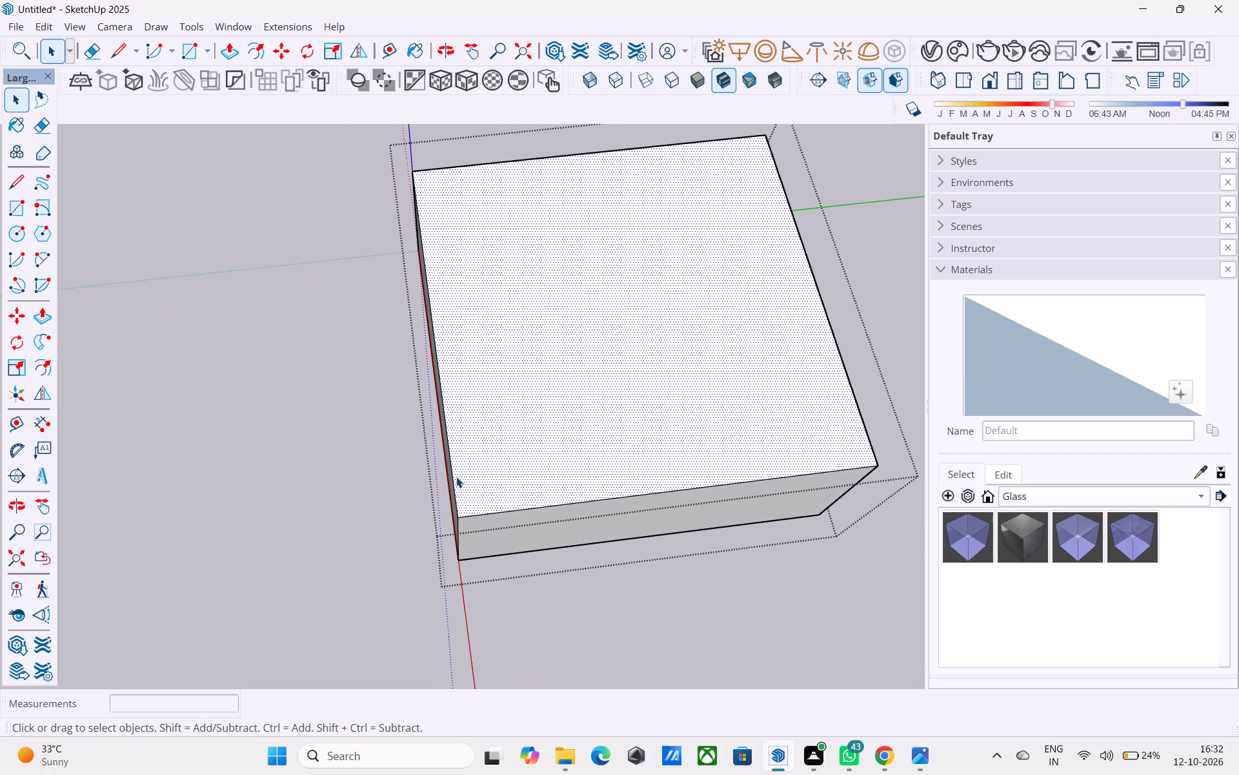
left_click(456, 477)
left_click(455, 477)
key("m")
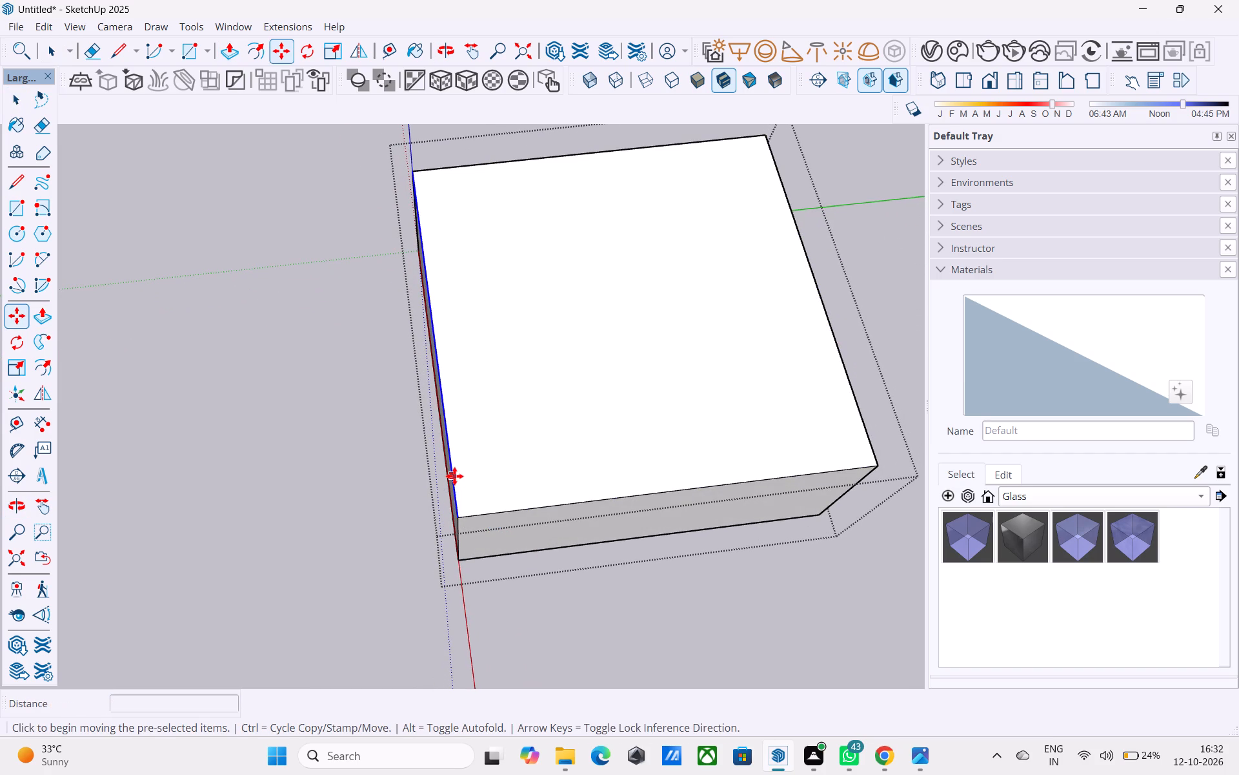
left_click(459, 519)
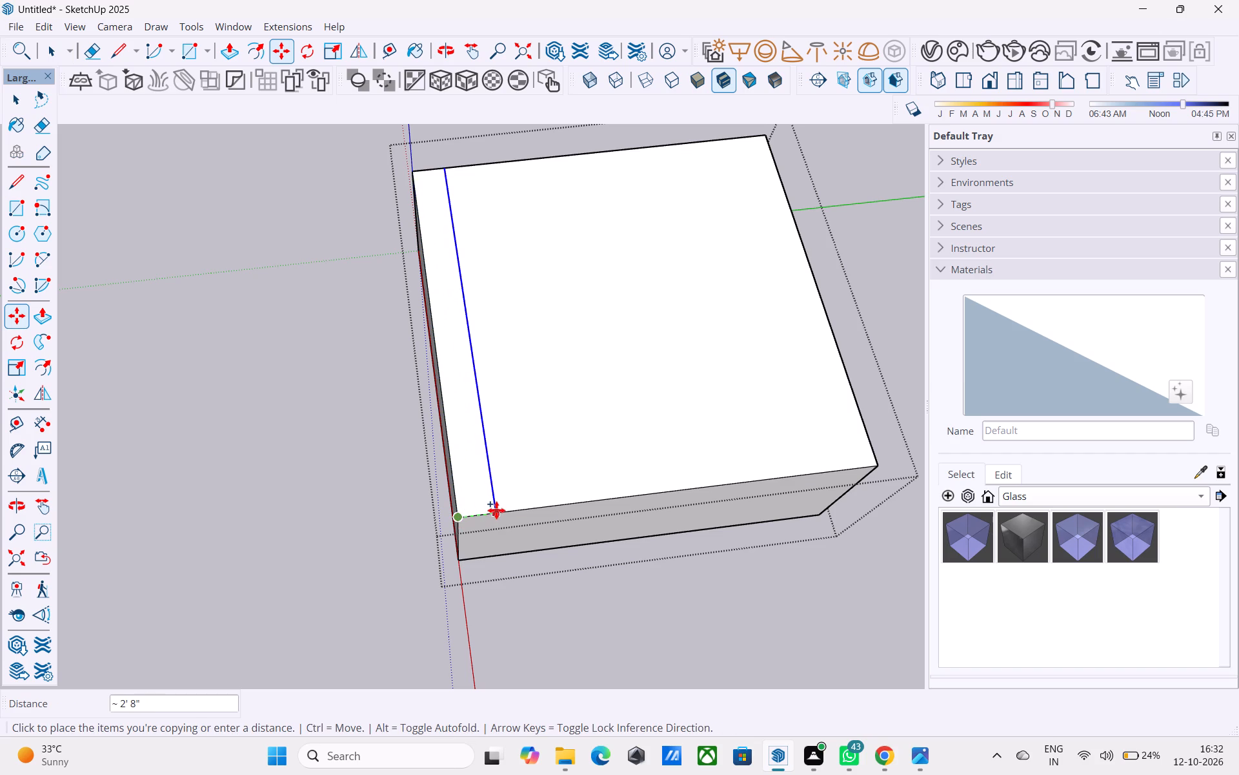
type("6'")
key("Return")
key("space")
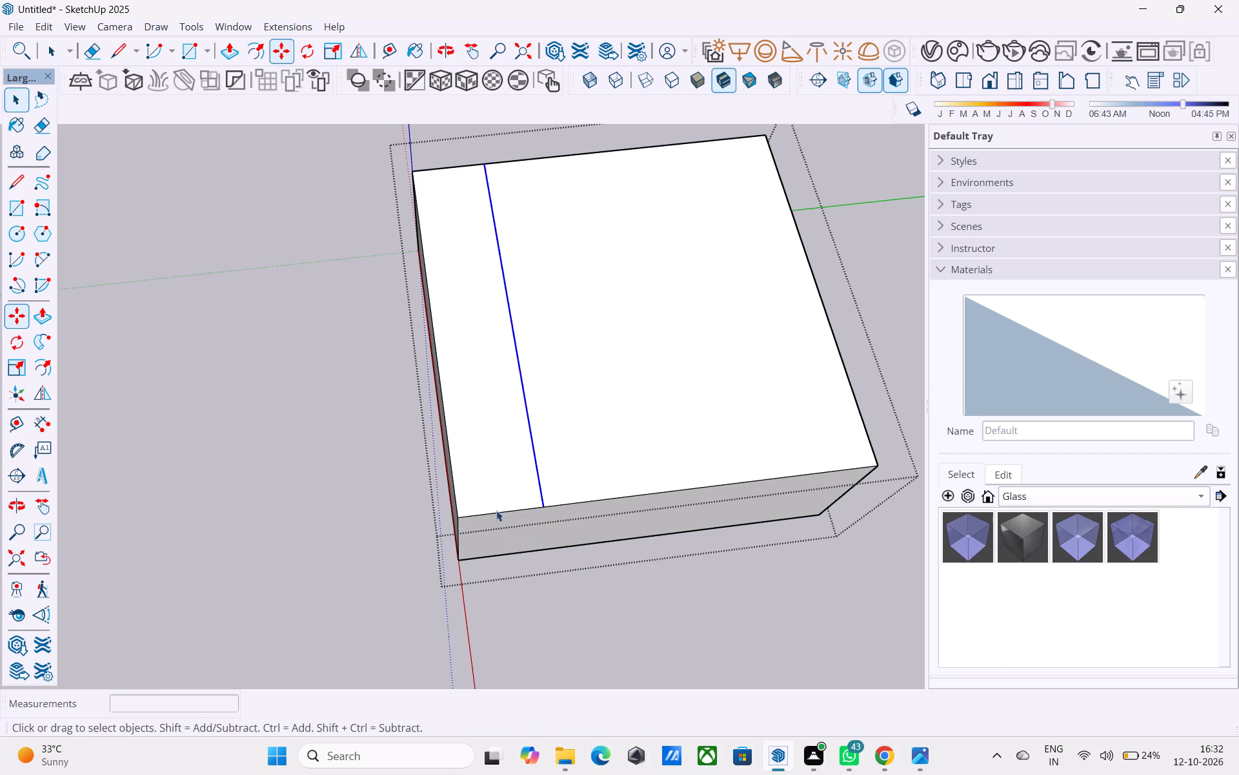
Push/Pull the 6' wide strip on top of the block upward by 12'.
left_click(496, 508)
key("p")
left_click(496, 497)
middle_click_drag(503, 426, 523, 404)
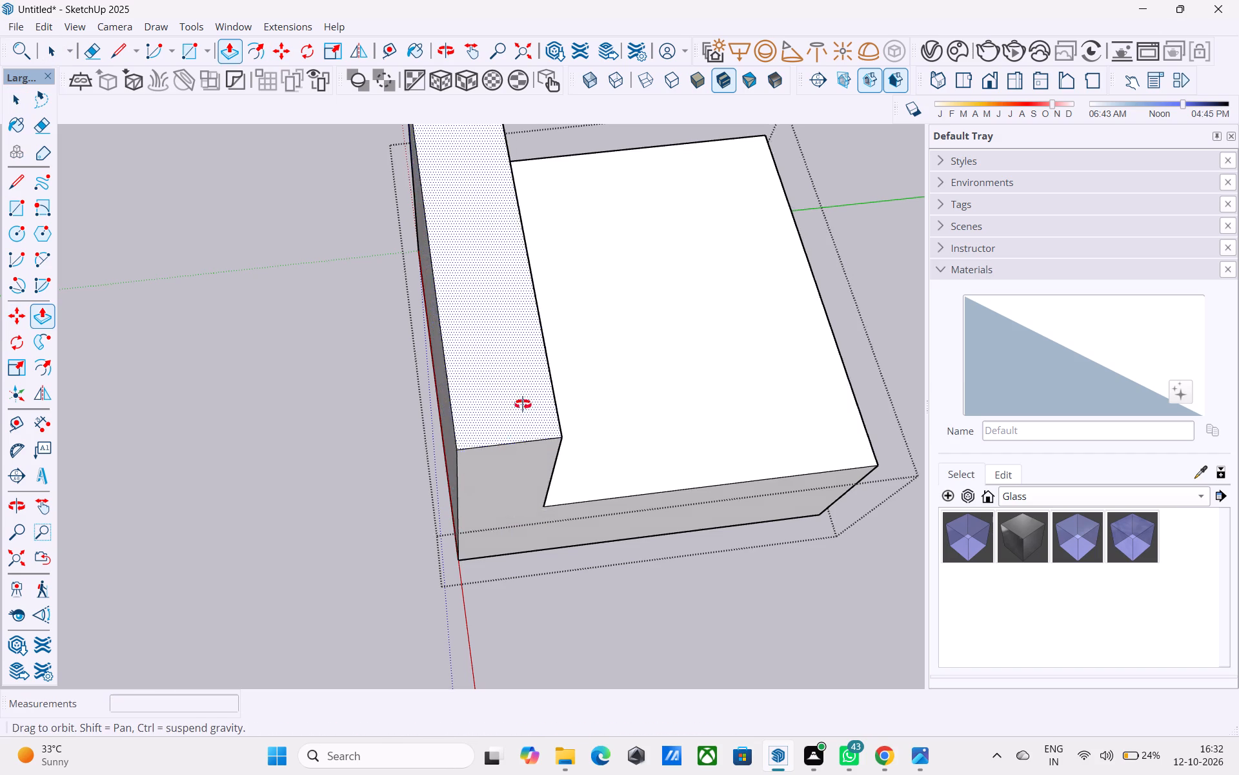
middle_click_drag(523, 404, 596, 227)
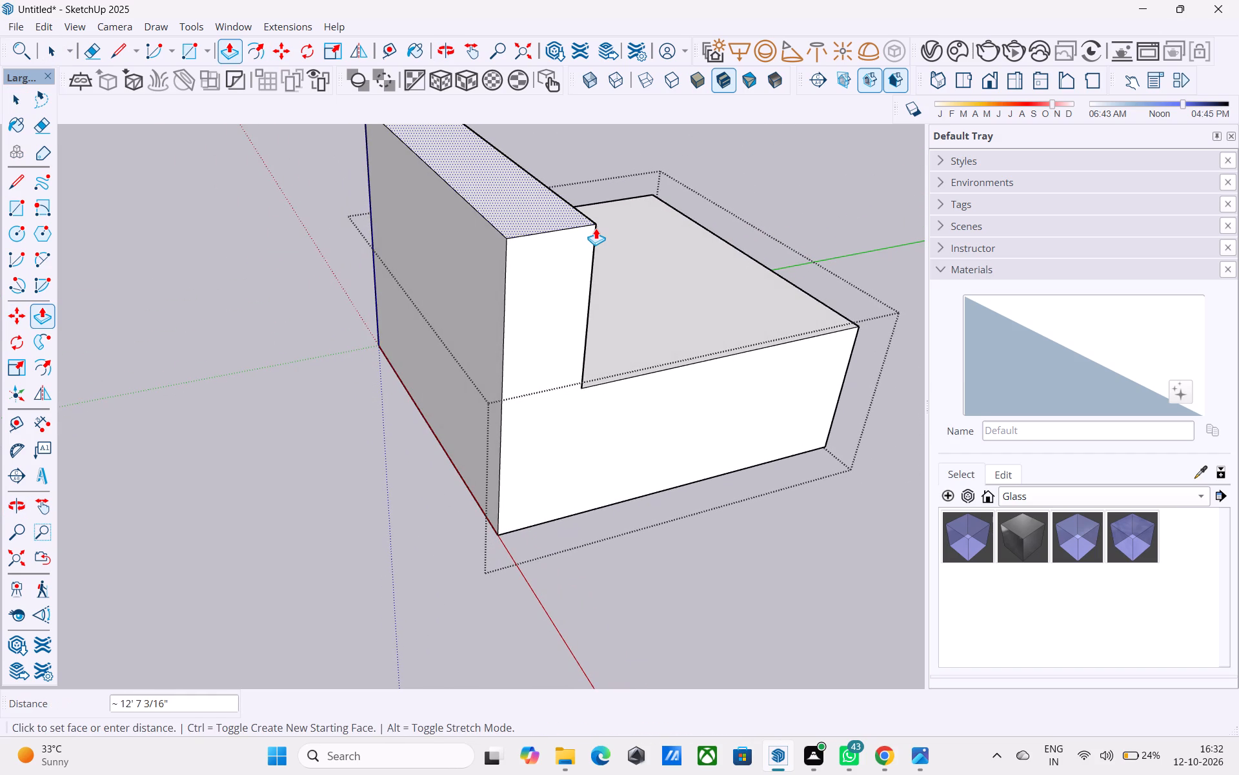
key("1")
key("2")
key("apostrophe")
key("Return")
scroll(585, 242, "down", 2)
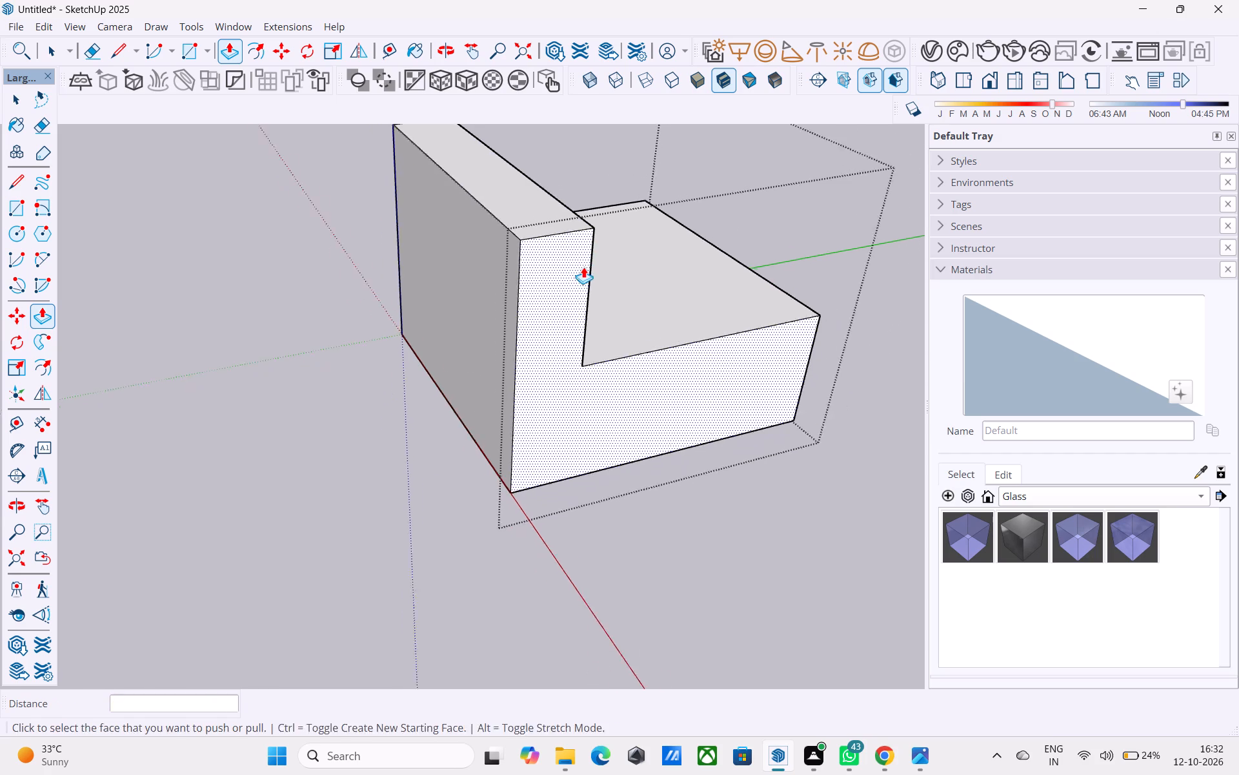
scroll(583, 267, "down", 1)
middle_click_drag(584, 270, 590, 344, "shift")
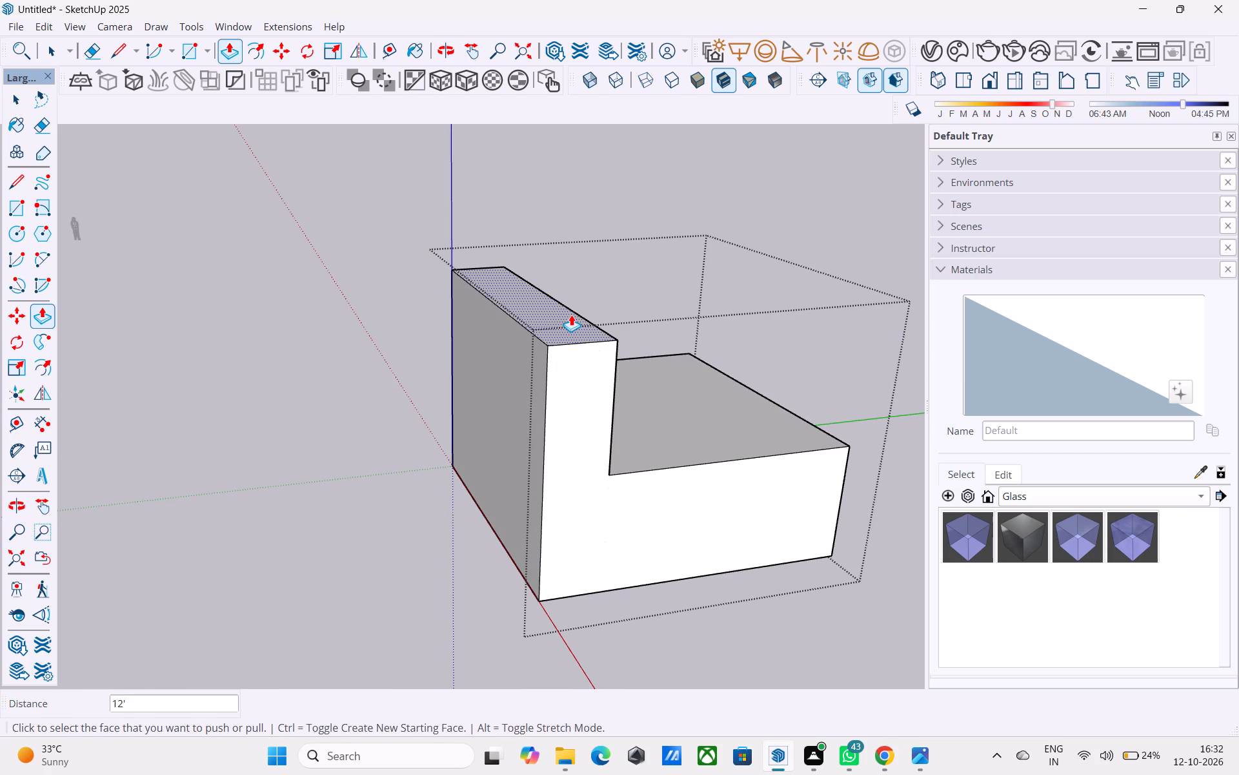
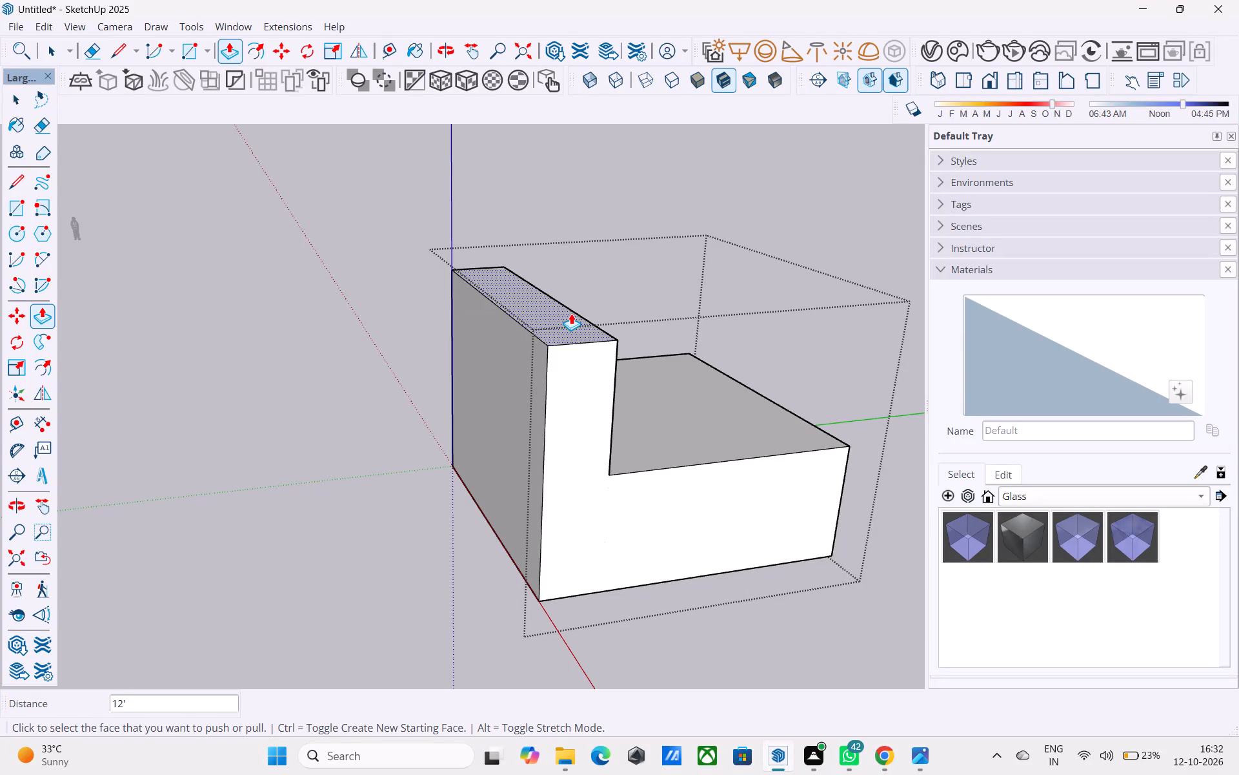
Examine the stepped block and its raised strip from several sides.
middle_click_drag(634, 394, 621, 400)
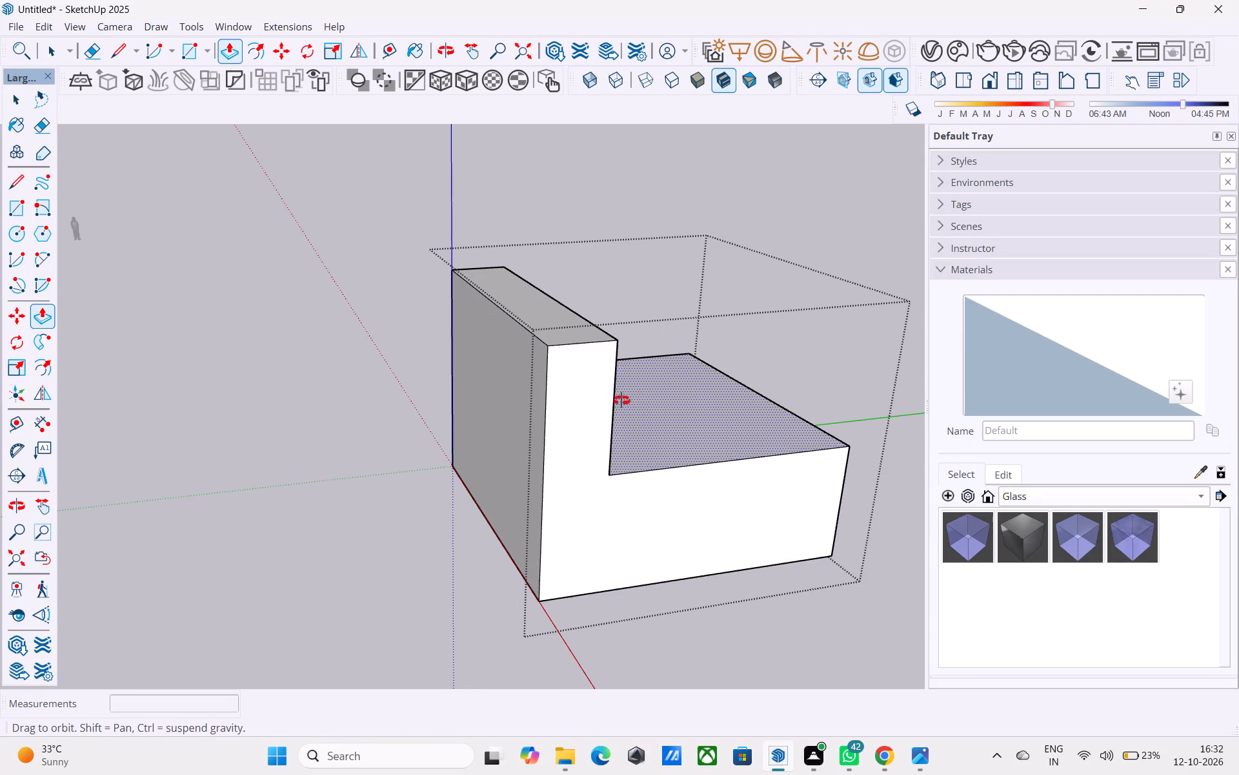
middle_click_drag(621, 400, 532, 402)
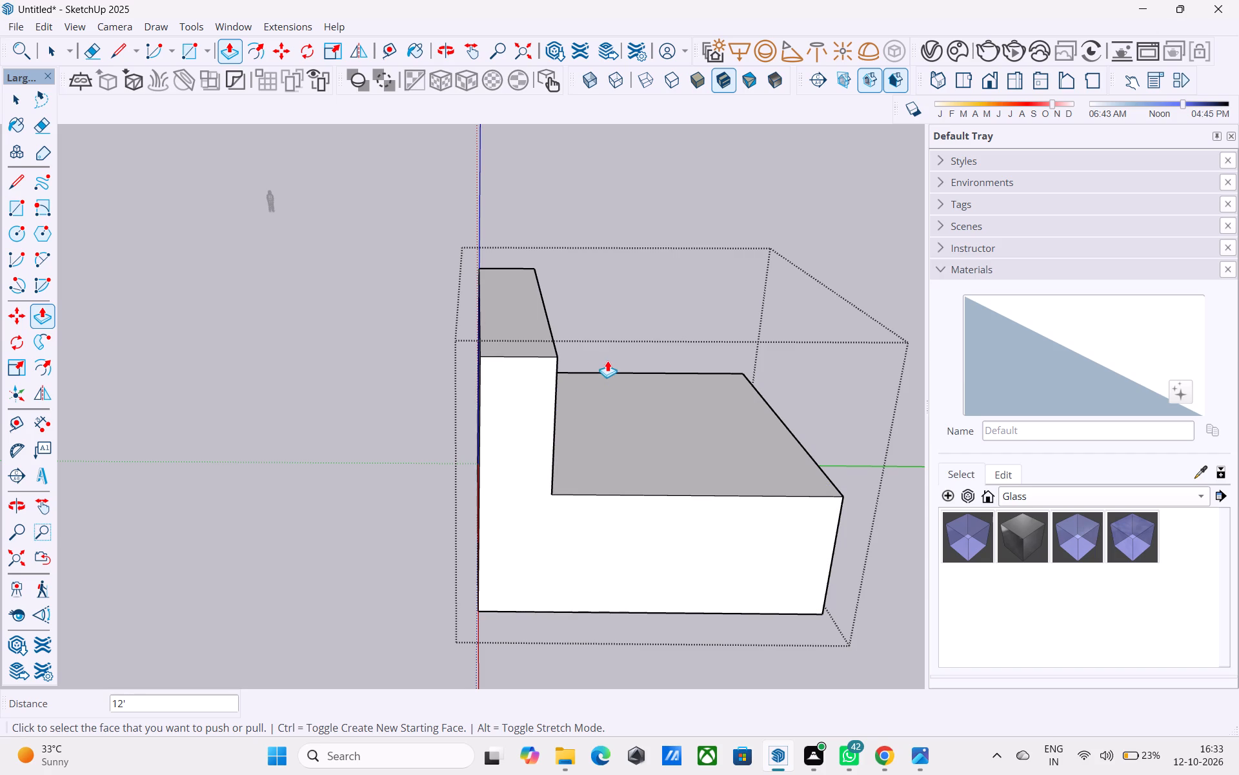
key("space")
scroll(632, 463, "down", 2)
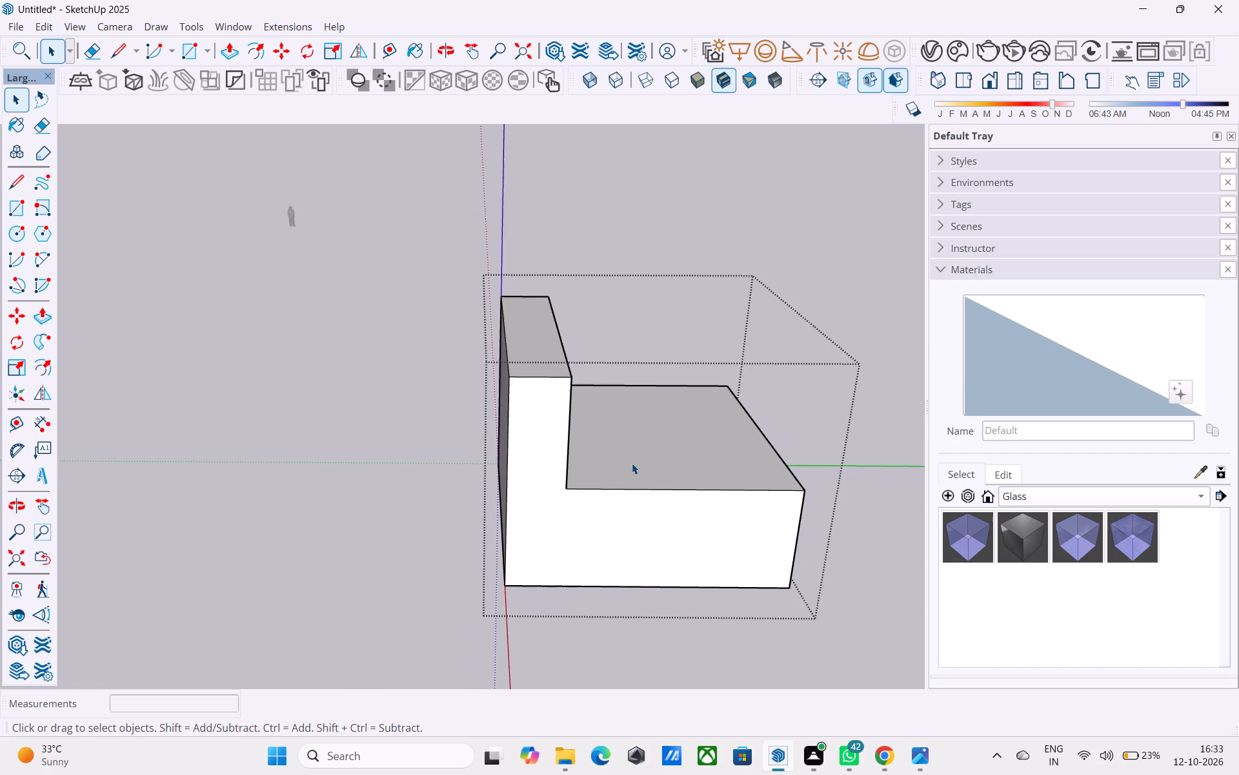
middle_click_drag(632, 463, 654, 427)
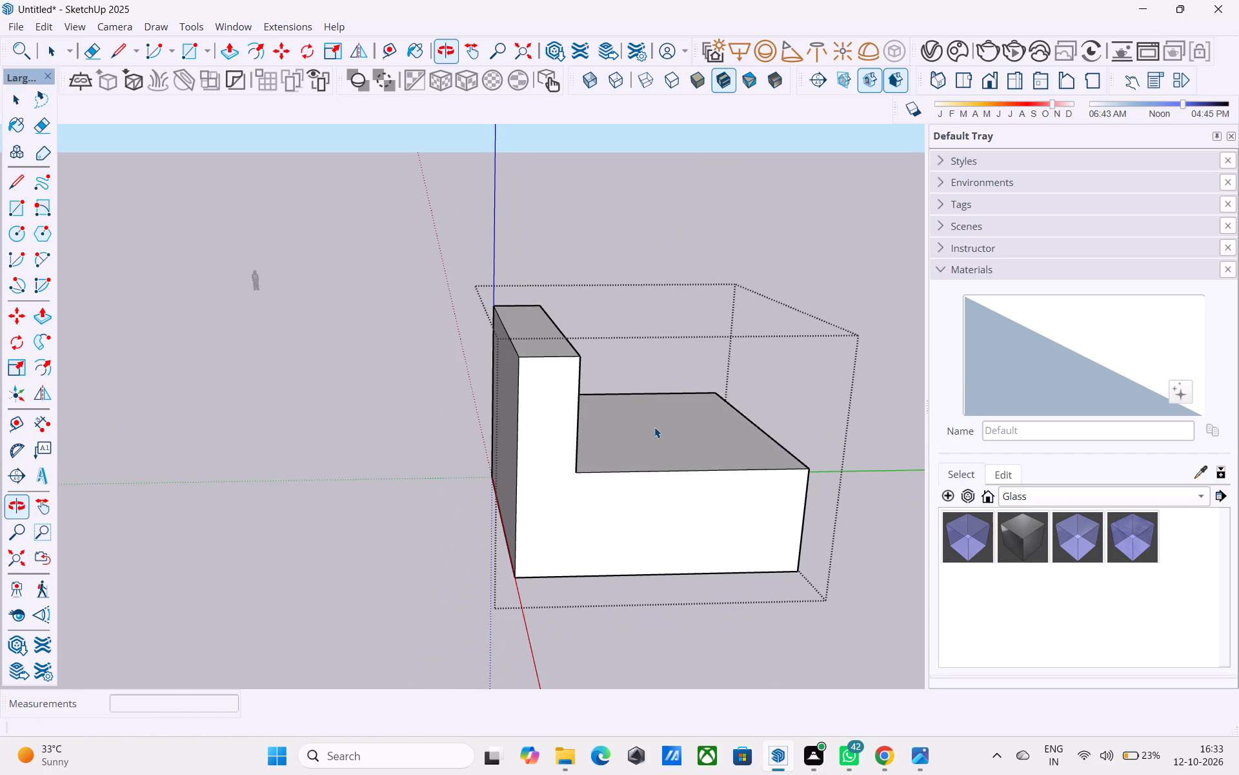
middle_click_drag(669, 457, 620, 391)
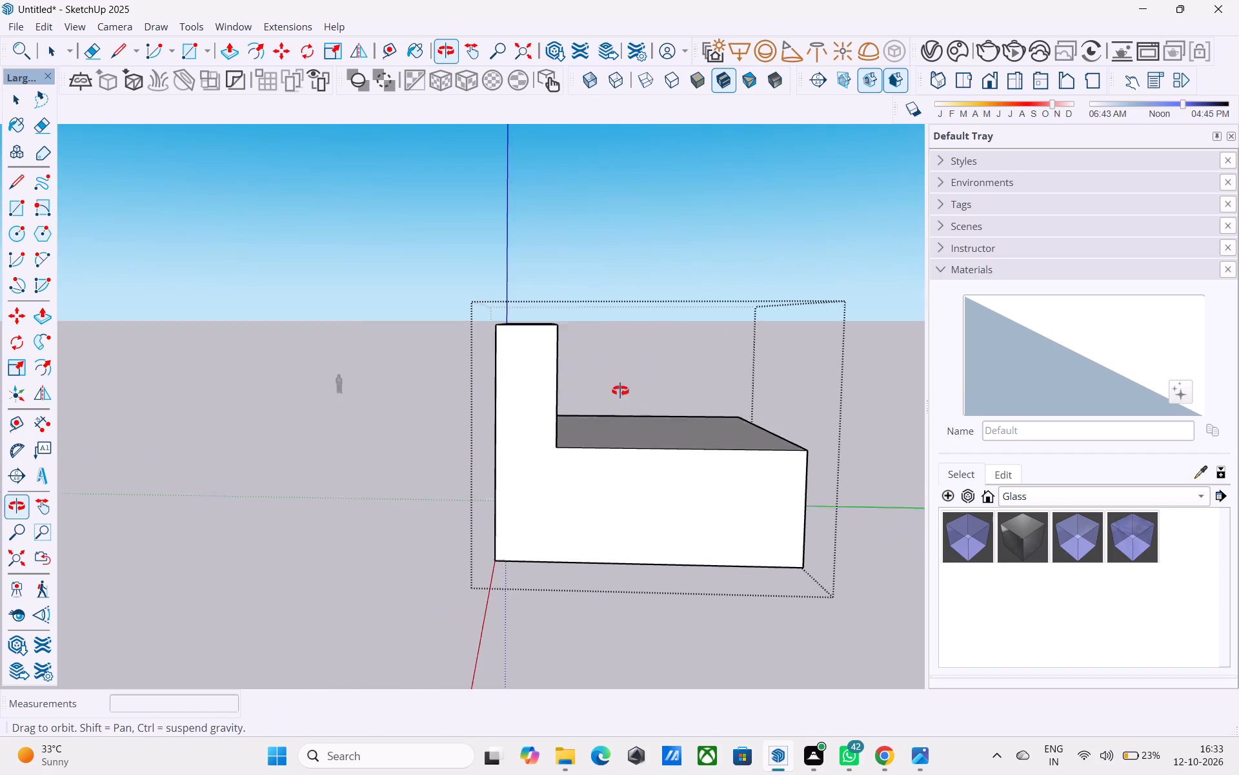
middle_click_drag(620, 391, 530, 389)
middle_click_drag(514, 373, 428, 396)
middle_click_drag(471, 384, 515, 389, "shift")
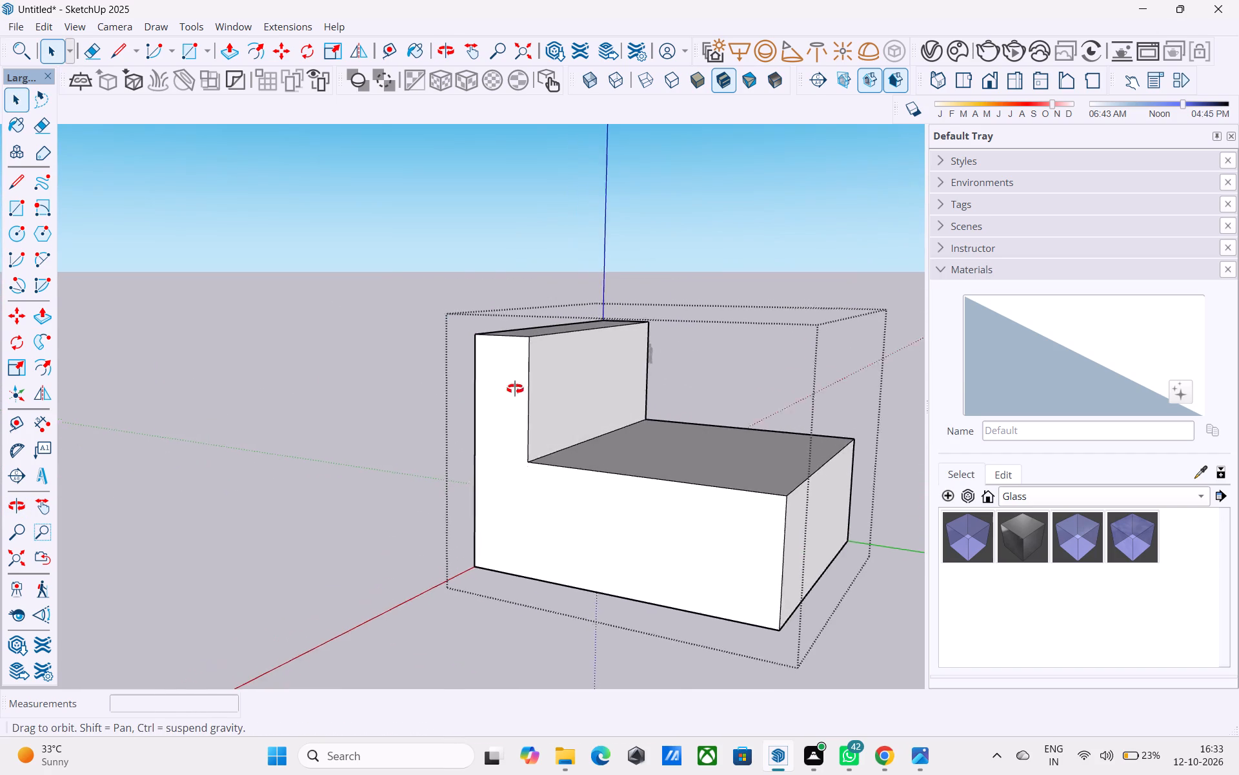
middle_click_drag(515, 389, 495, 370, "shift")
scroll(472, 390, "up", 4)
scroll(569, 310, "up", 1)
middle_click_drag(569, 310, 571, 364)
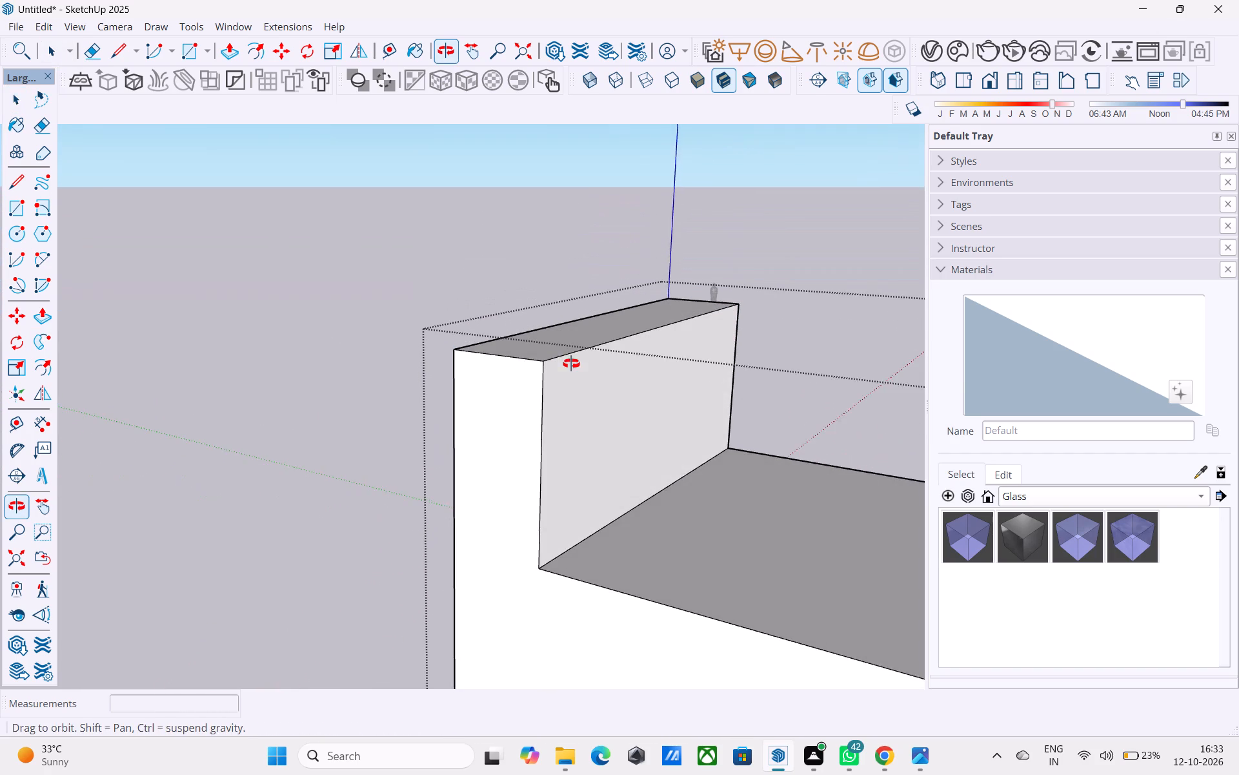
middle_click_drag(571, 364, 572, 364)
scroll(571, 364, "up", 1)
scroll(567, 358, "down", 4)
middle_click_drag(646, 442, 739, 439)
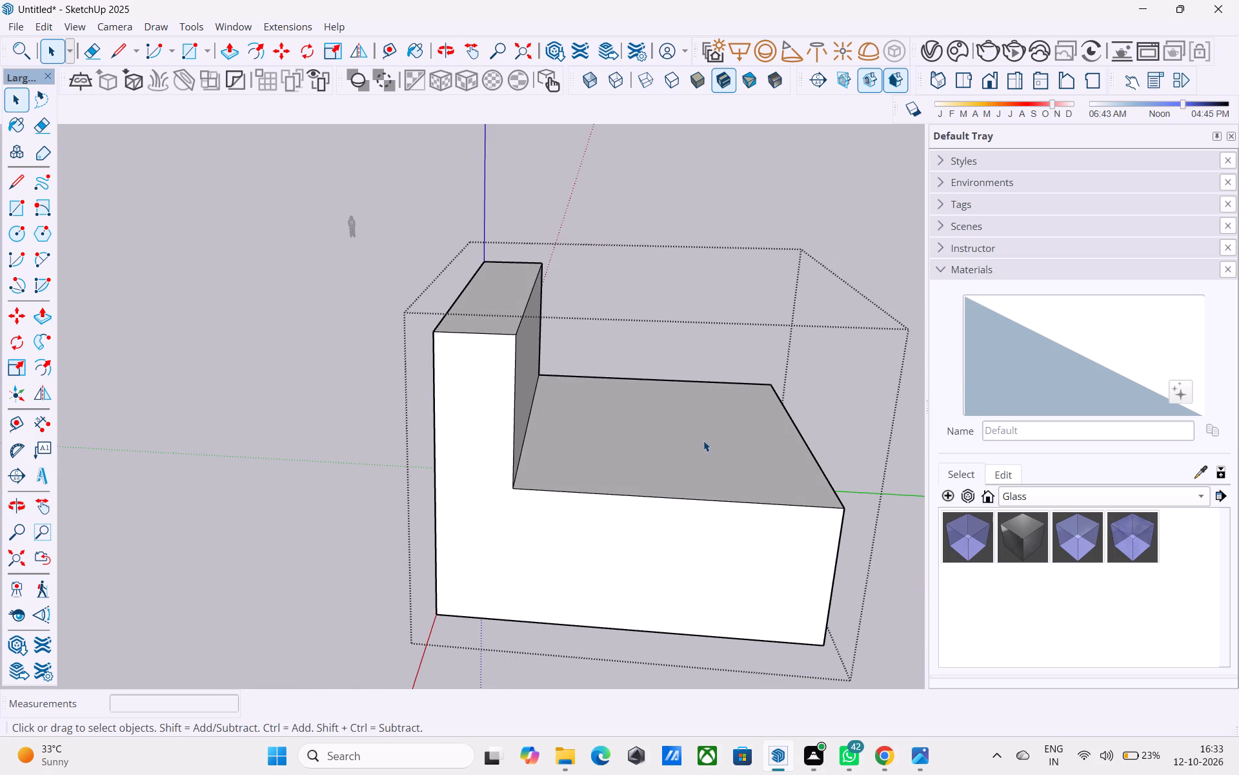
Copy the raised strip's inner top edge 6" down its inner face, and change the copy distance to 9".
scroll(703, 440, "down", 4)
middle_click_drag(703, 440, 476, 404)
scroll(476, 403, "up", 4)
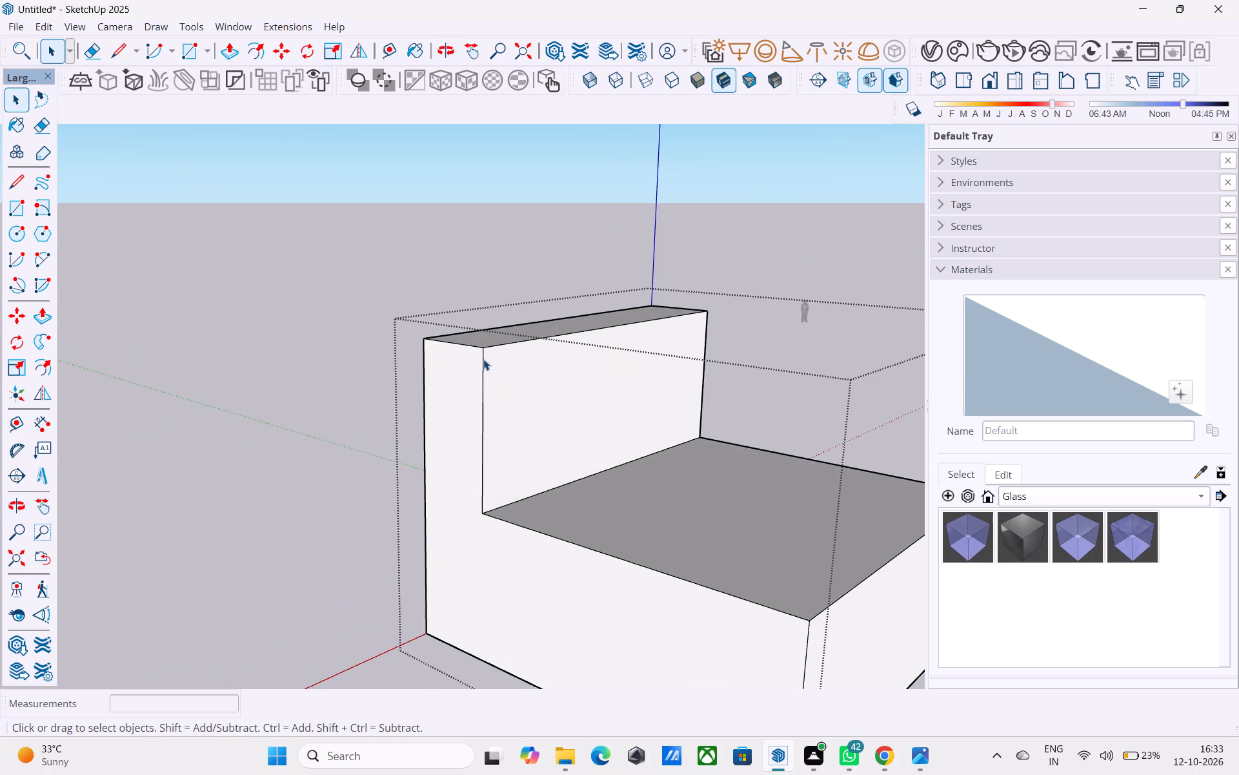
left_click(490, 344)
left_click(489, 343)
left_click(492, 346)
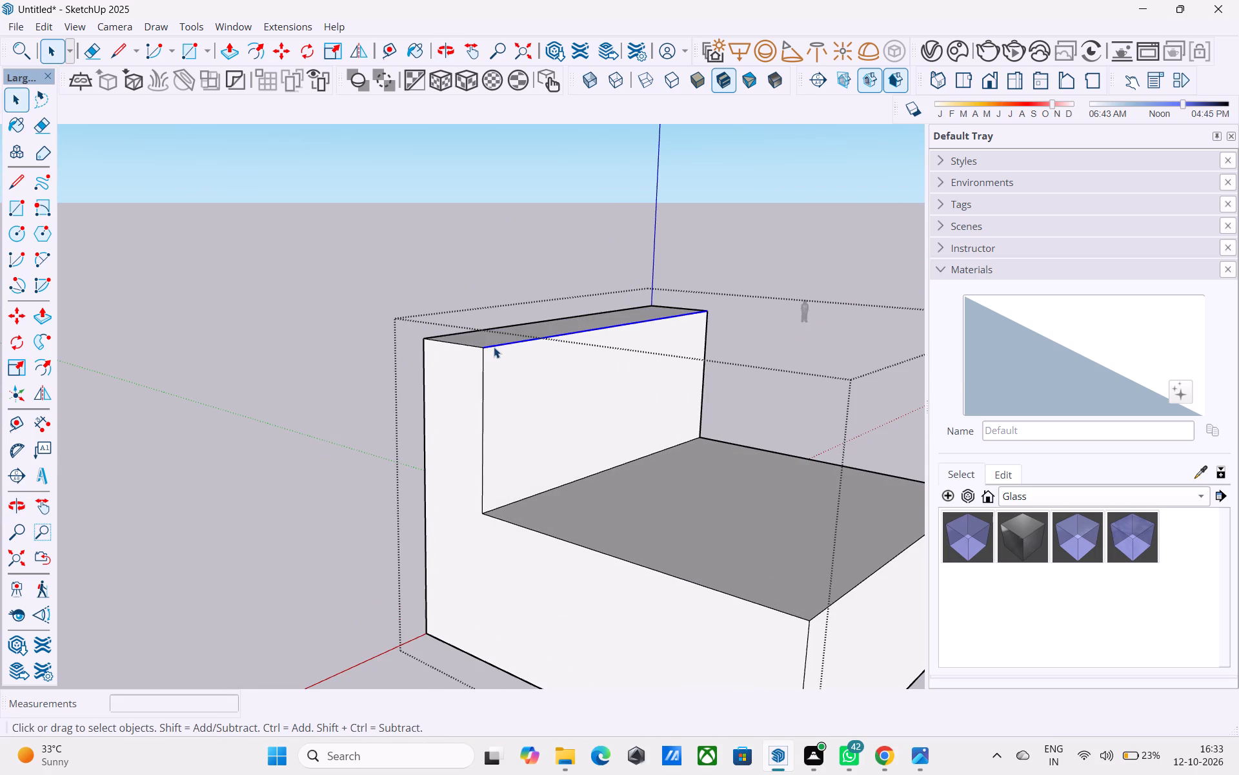
key("m")
left_click(487, 350)
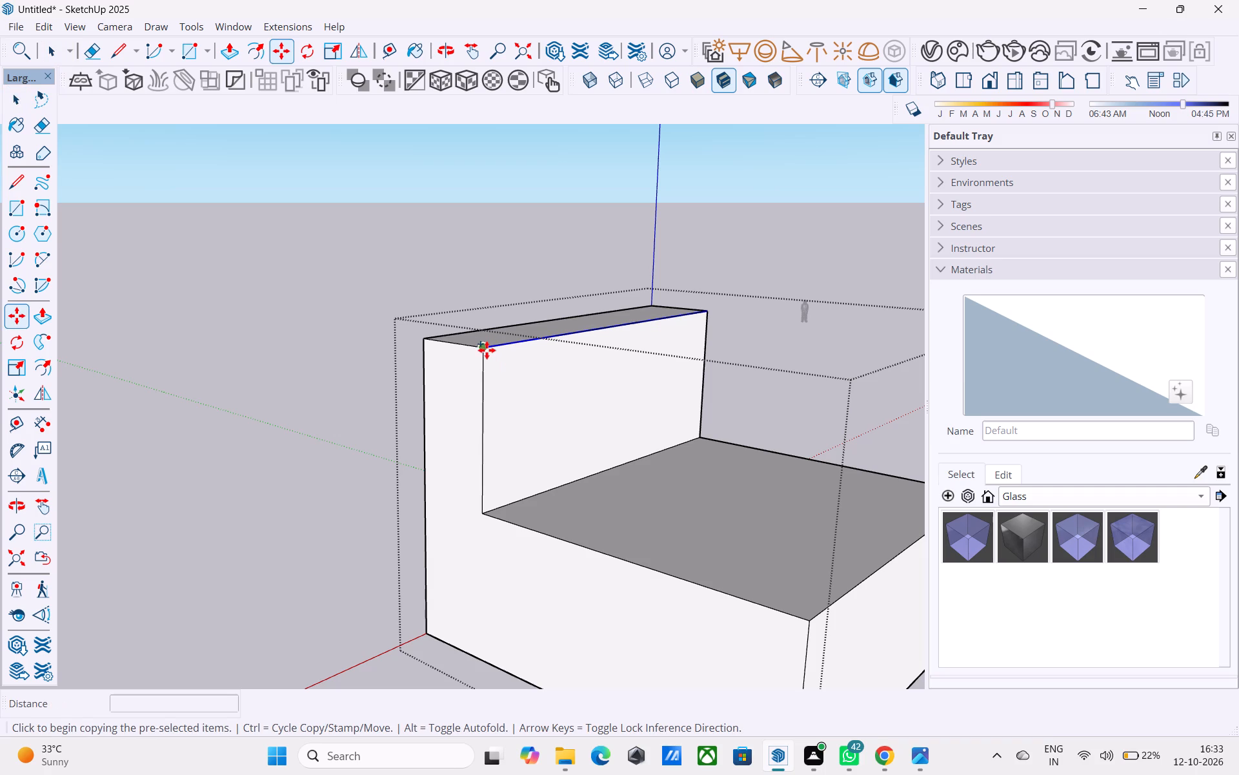
type("6\"")
key("Return")
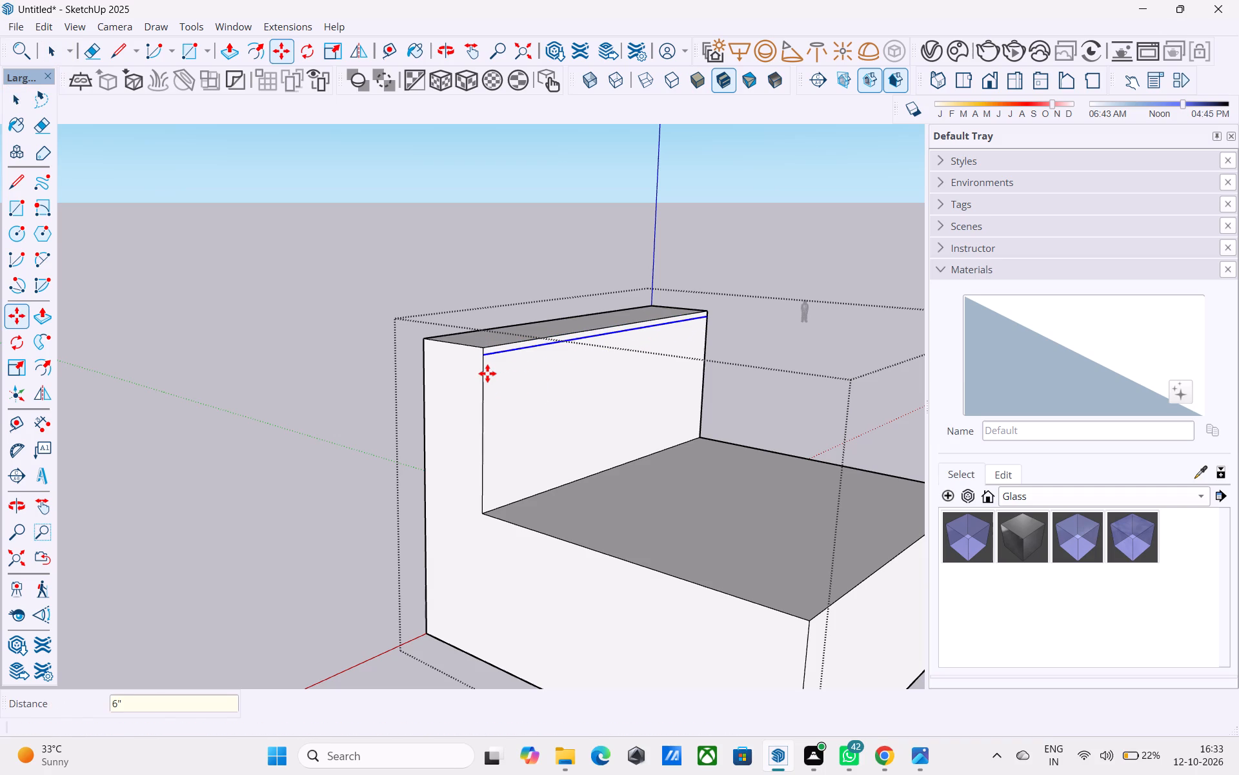
key("9")
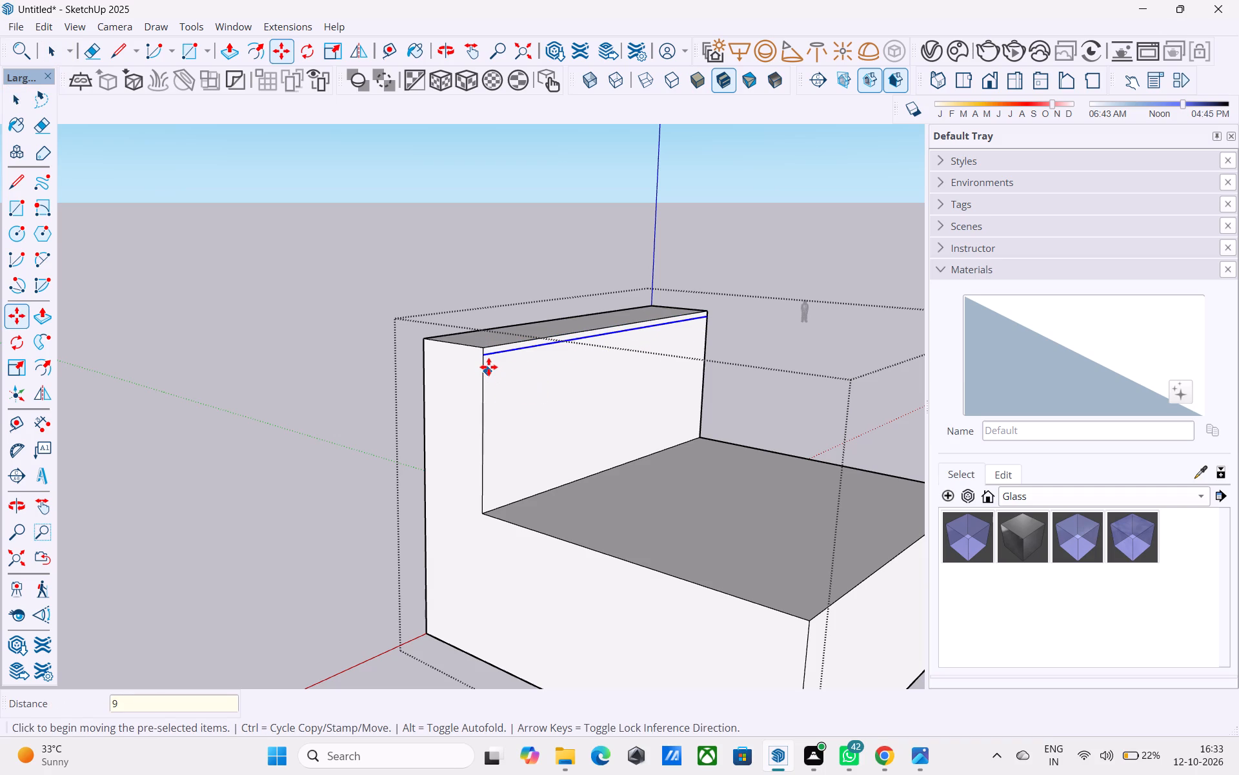
key("shift+quotedbl")
key("Return")
key("space")
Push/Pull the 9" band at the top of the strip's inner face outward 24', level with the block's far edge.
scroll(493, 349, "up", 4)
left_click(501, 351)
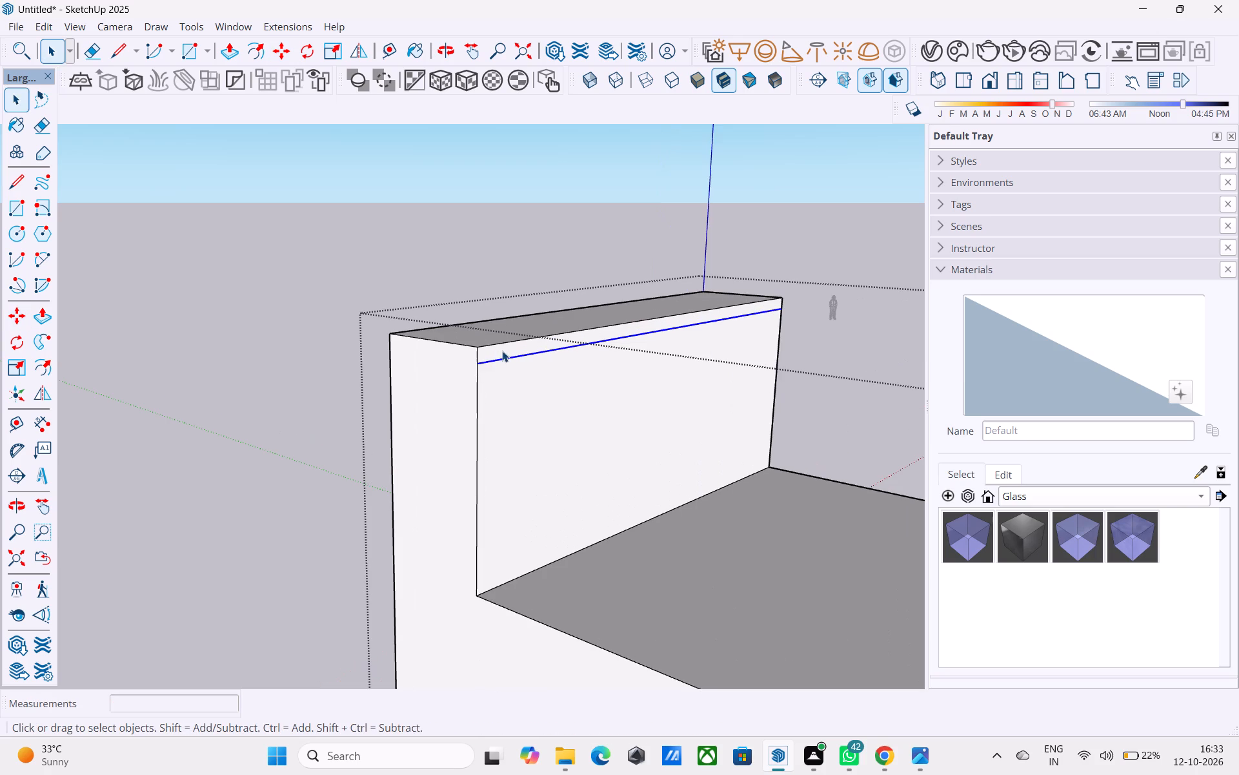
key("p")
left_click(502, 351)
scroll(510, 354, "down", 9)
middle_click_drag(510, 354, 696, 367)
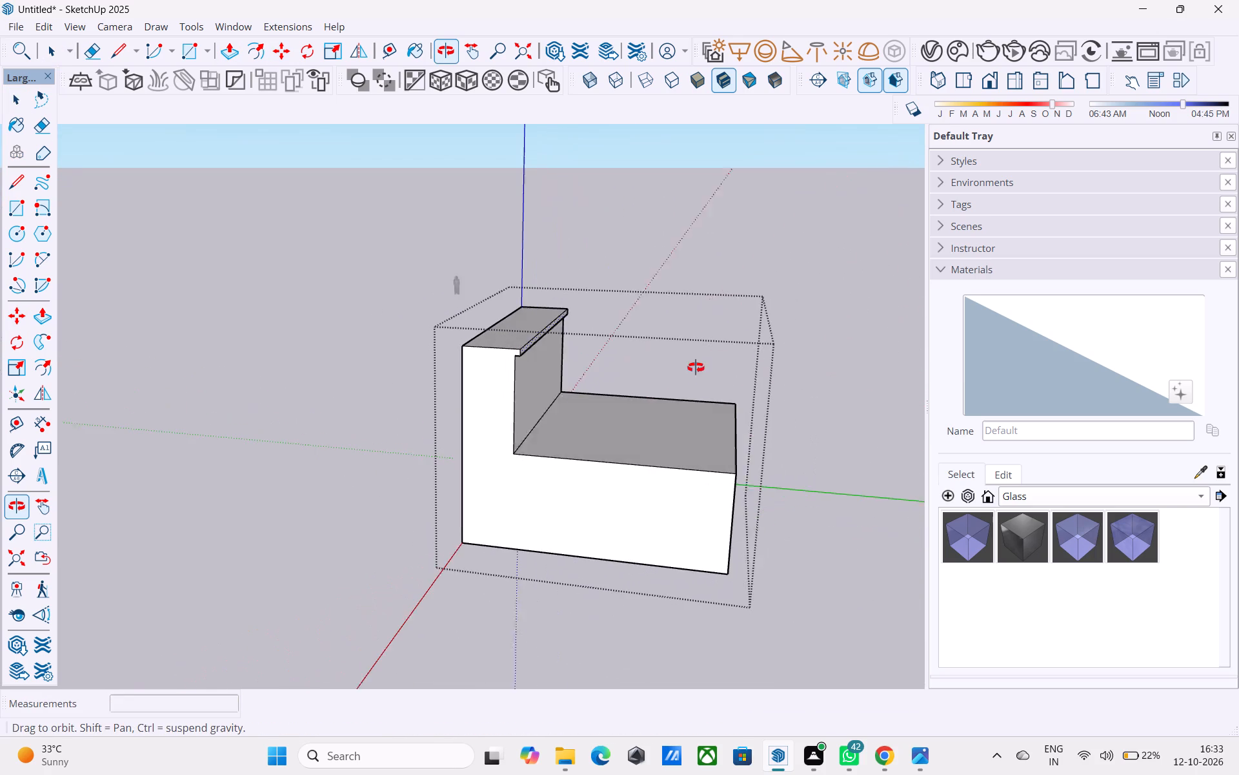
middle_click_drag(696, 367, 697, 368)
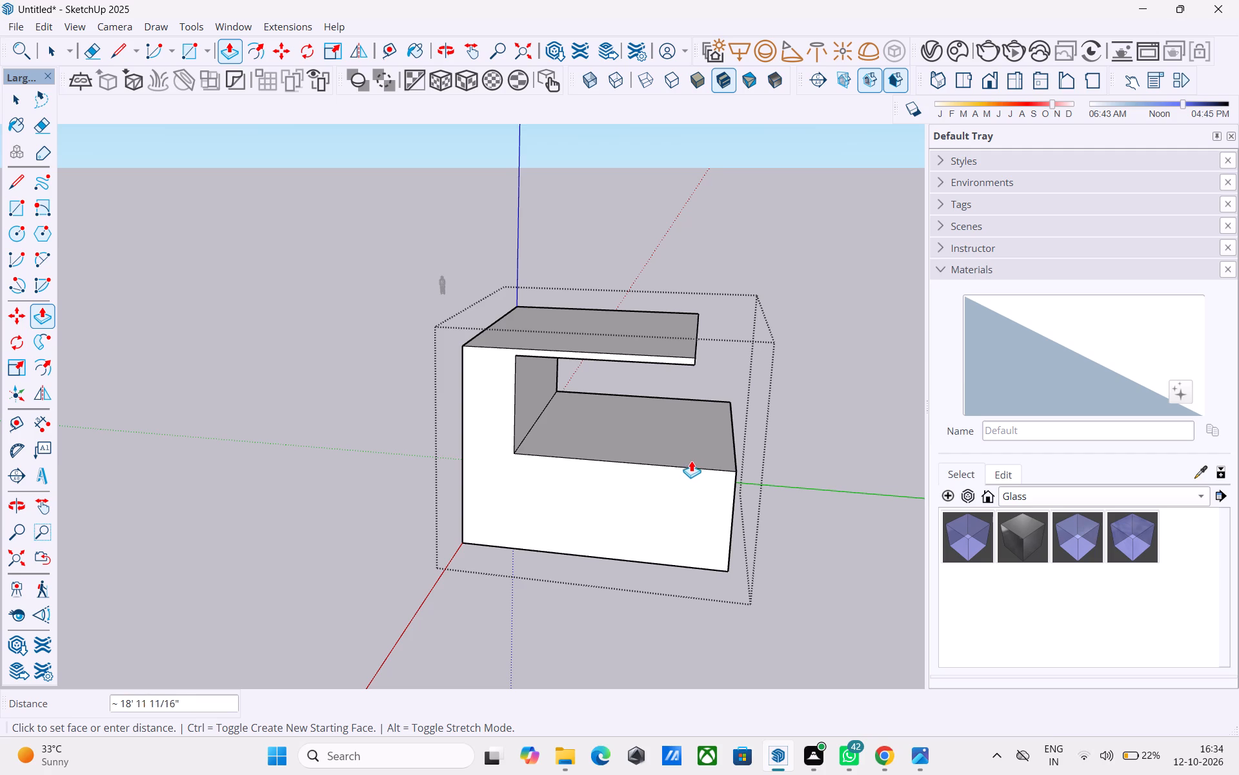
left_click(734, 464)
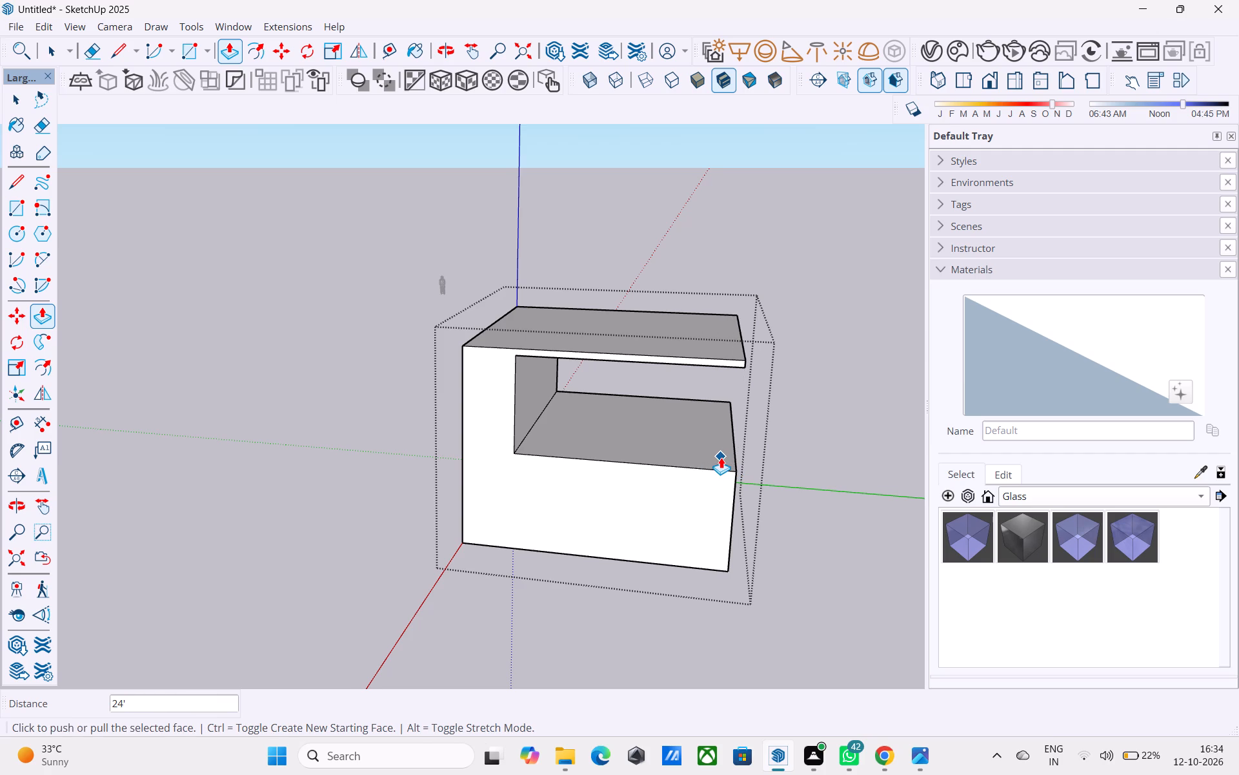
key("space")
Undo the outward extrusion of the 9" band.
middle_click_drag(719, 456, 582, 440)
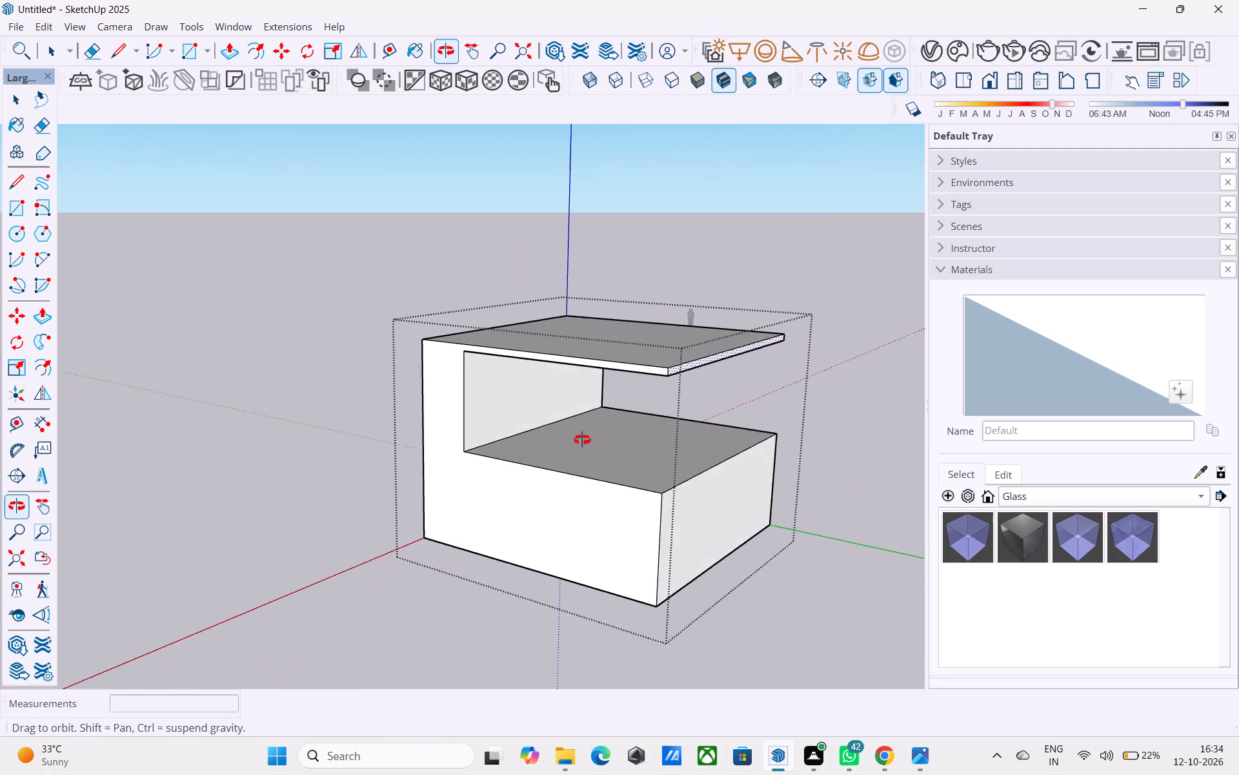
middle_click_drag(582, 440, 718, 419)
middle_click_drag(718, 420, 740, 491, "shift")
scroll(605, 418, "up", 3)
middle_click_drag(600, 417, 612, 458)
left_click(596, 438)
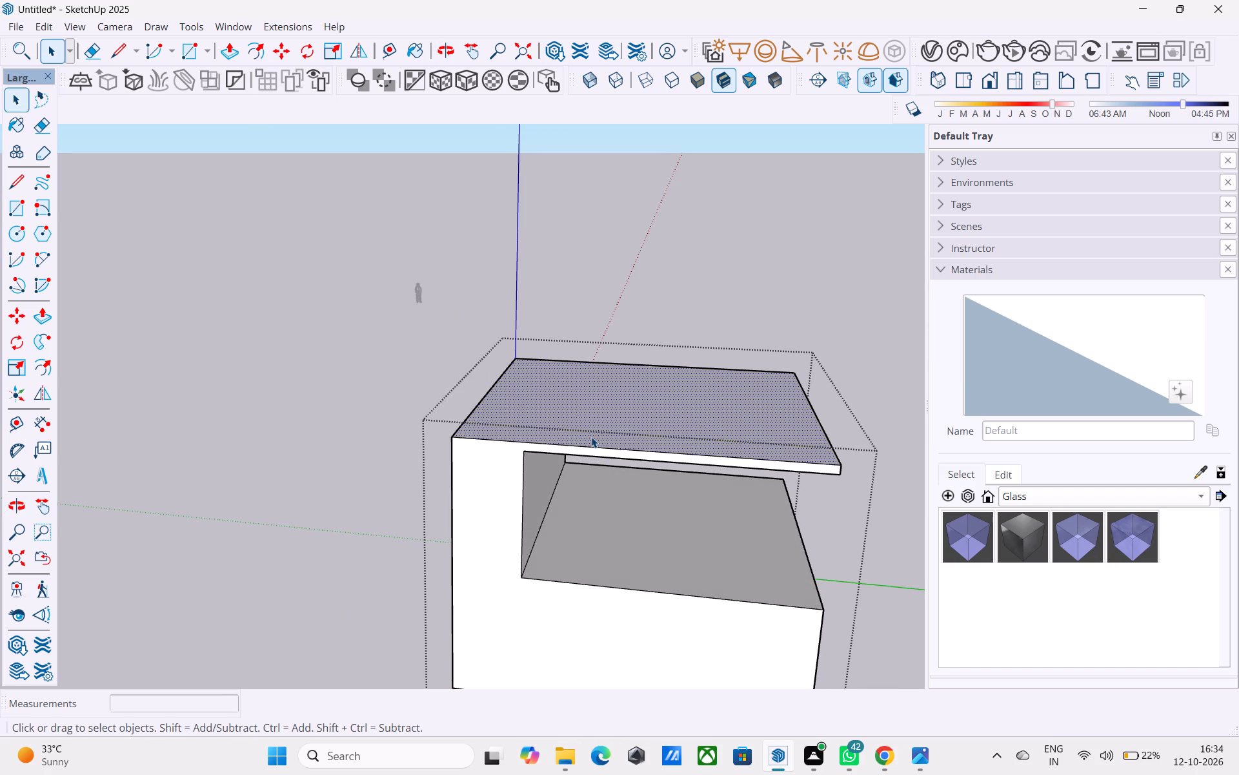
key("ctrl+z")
Push/Pull the raised strip's top face upward by 12'.
scroll(552, 428, "up", 4)
scroll(551, 428, "down", 4)
left_click(515, 396)
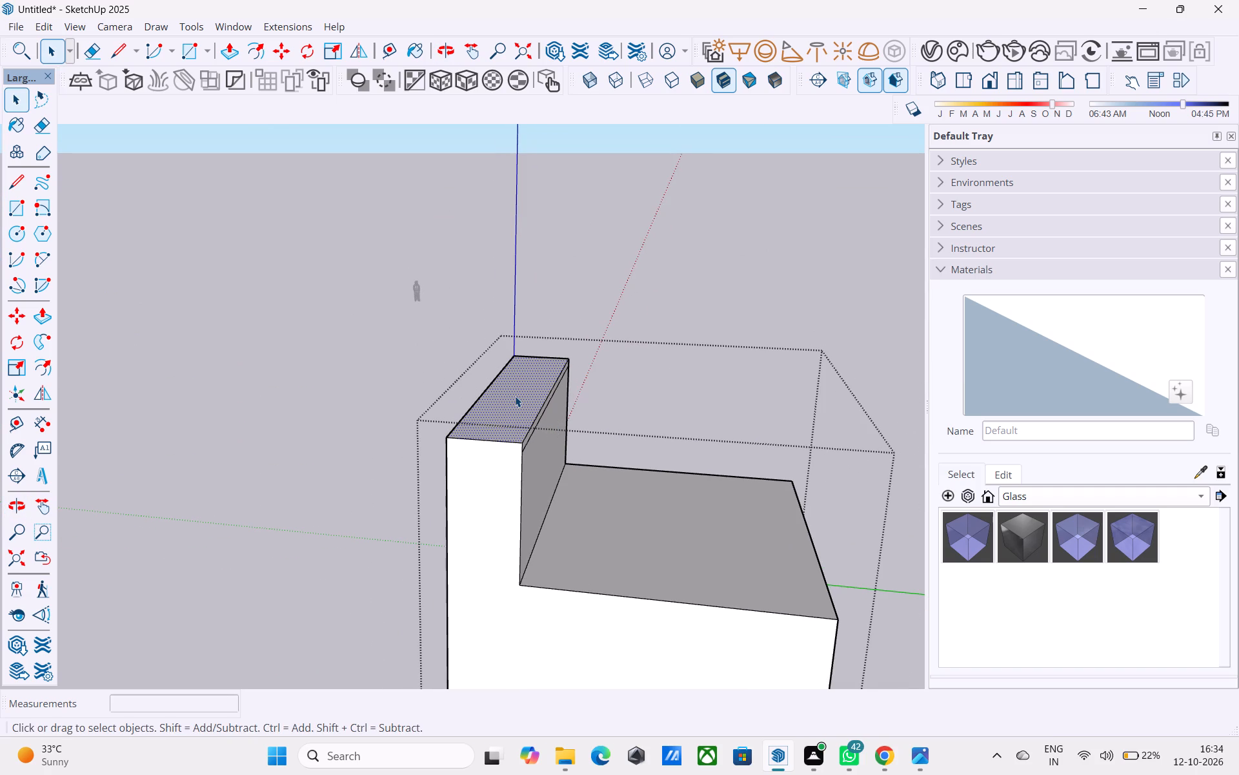
key("p")
left_click(515, 396)
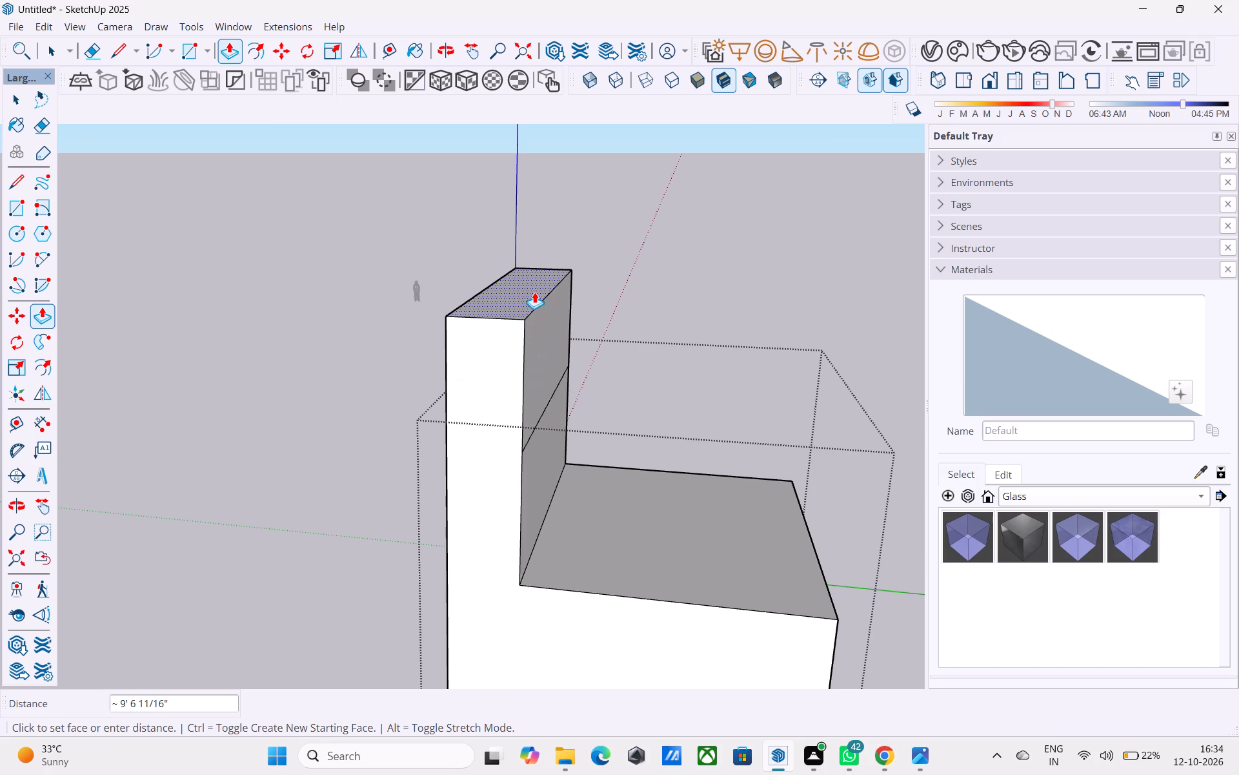
type("12'")
key("Return")
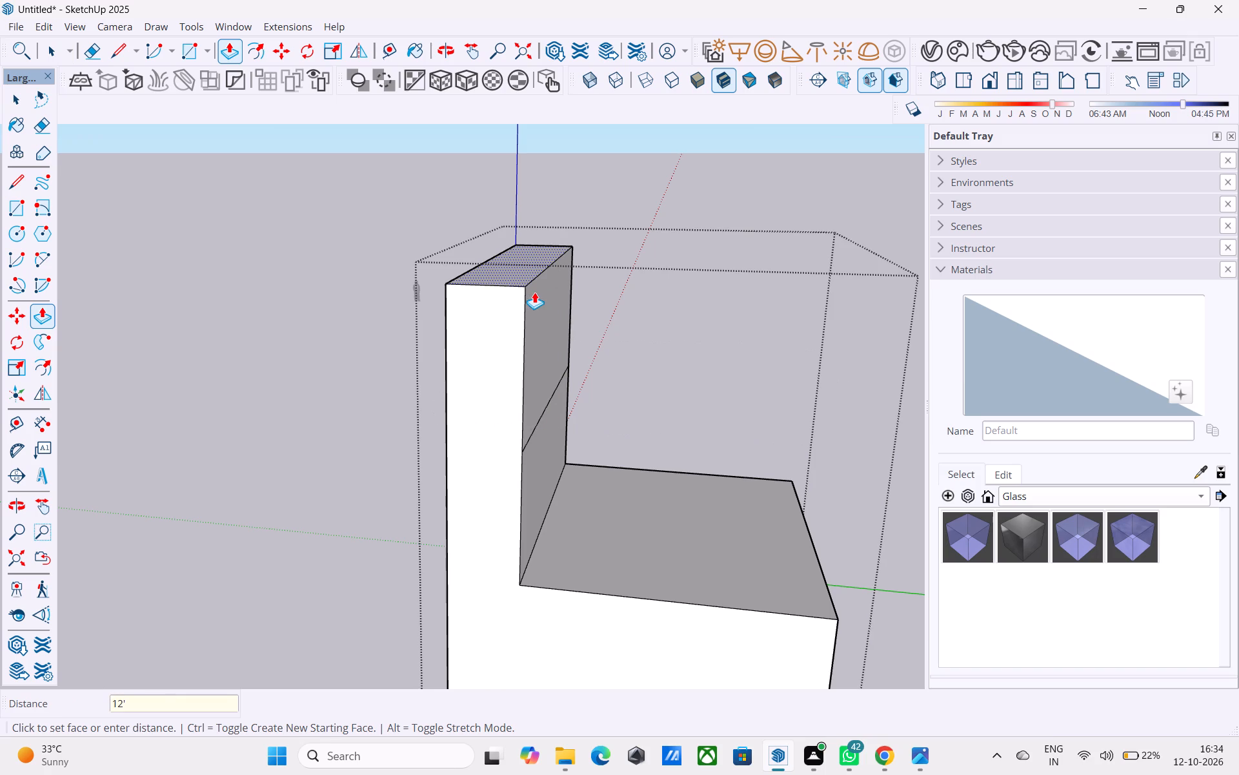
key("space")
key("space")
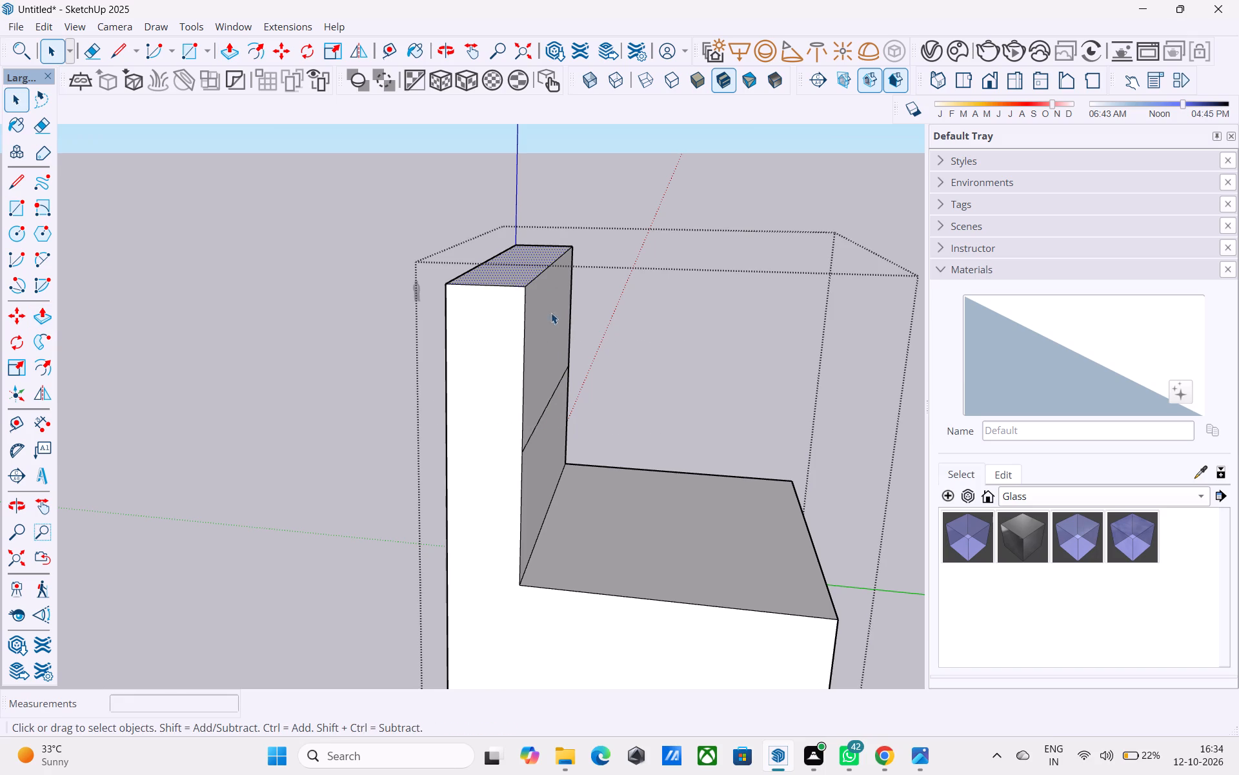
Copy the horizontal line across the middle of the strip's inner face 6" downward.
middle_click_drag(598, 397, 473, 387)
scroll(448, 446, "up", 2)
left_click(451, 448)
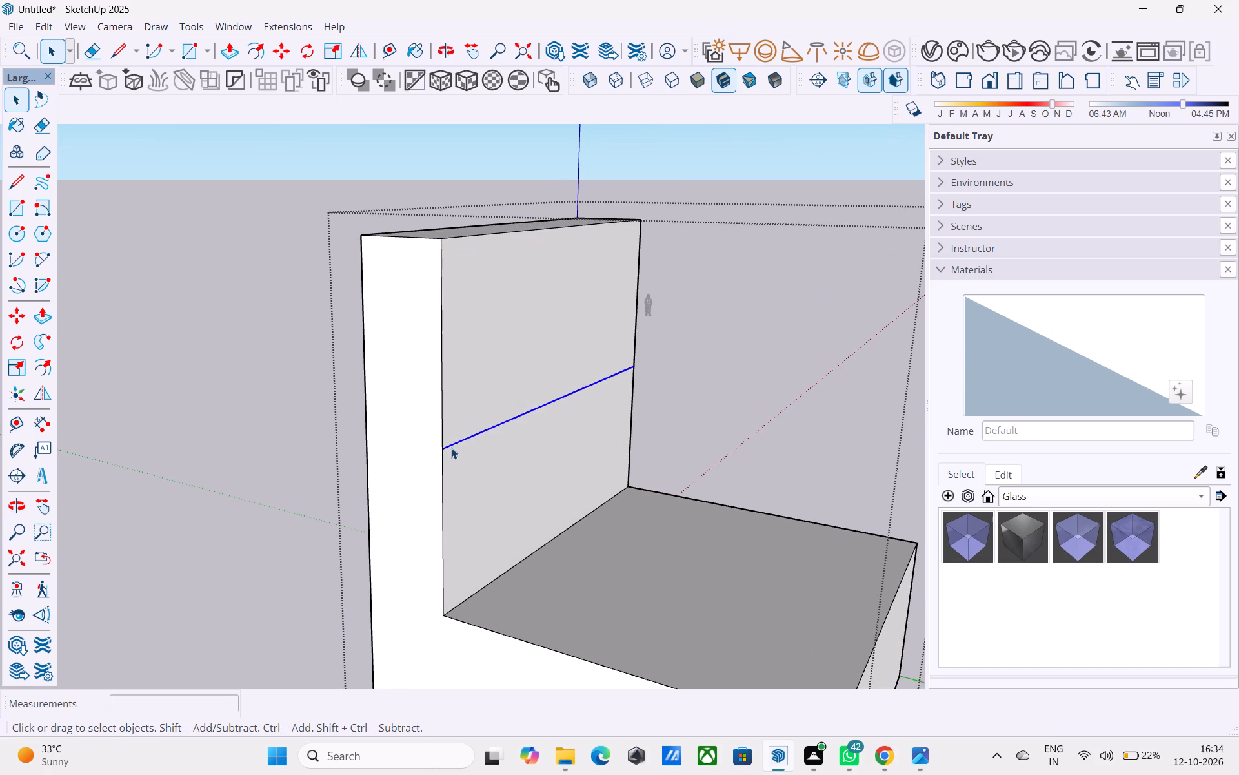
key("m")
left_click(444, 448)
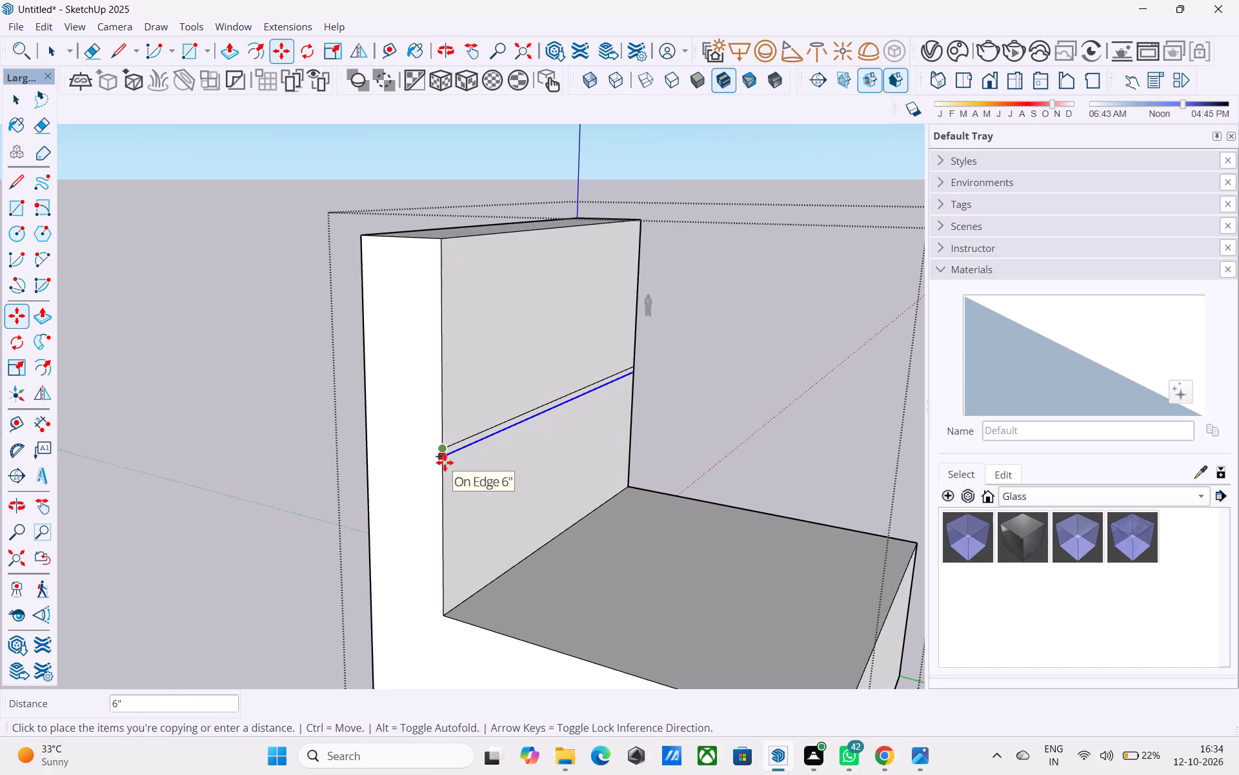
left_click(445, 462)
scroll(464, 454, "up", 6)
key("space")
Push/Pull the 6" band halfway up the strip's inner face outward 24' over the lower block, forming a floor slab.
left_click(457, 436)
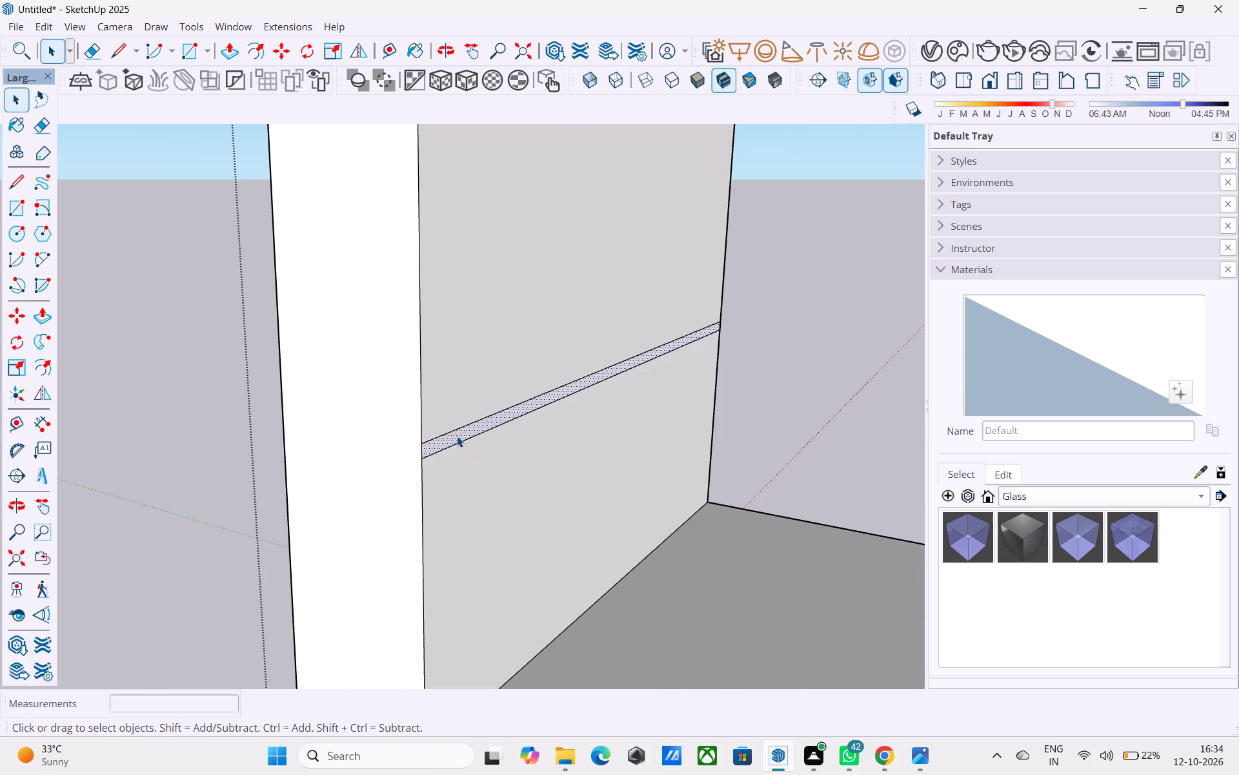
key("p")
left_click(457, 436)
scroll(516, 417, "down", 13)
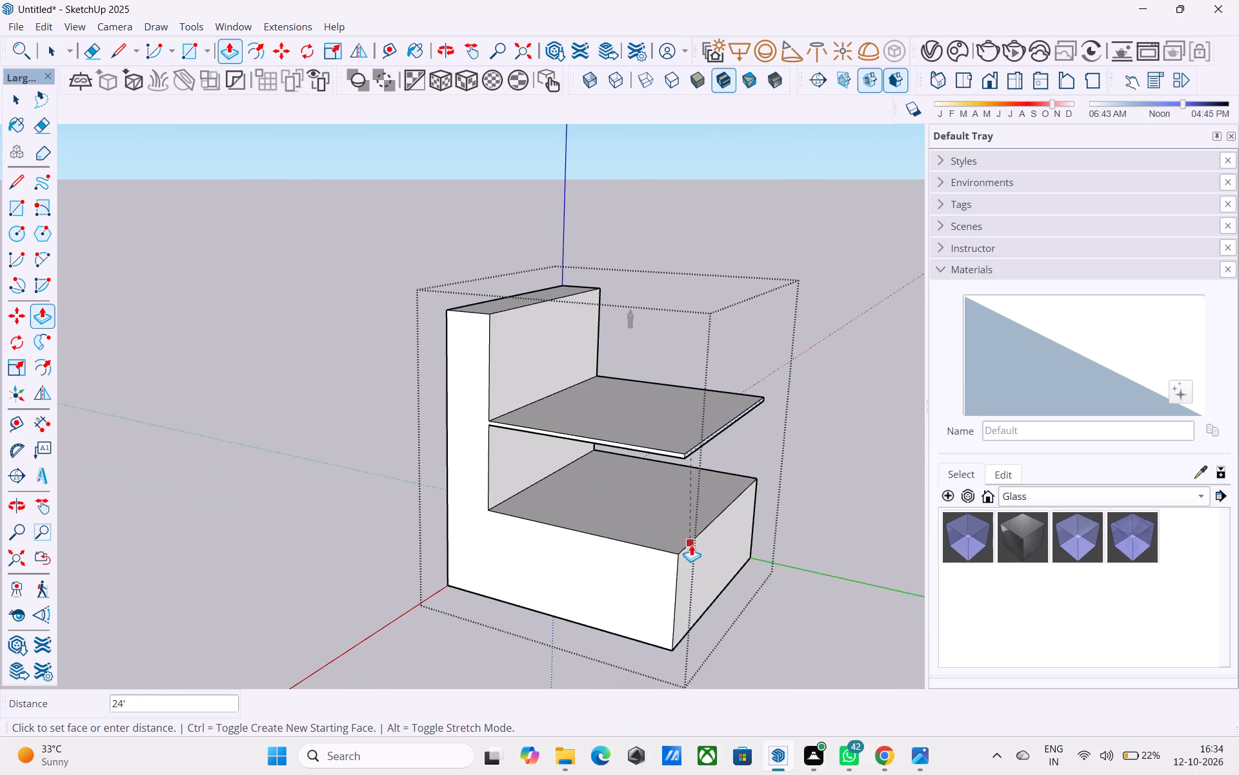
left_click(678, 546)
key("space")
Copy the tall strip's inner top edge 6" down its inner face.
scroll(496, 294, "up", 3)
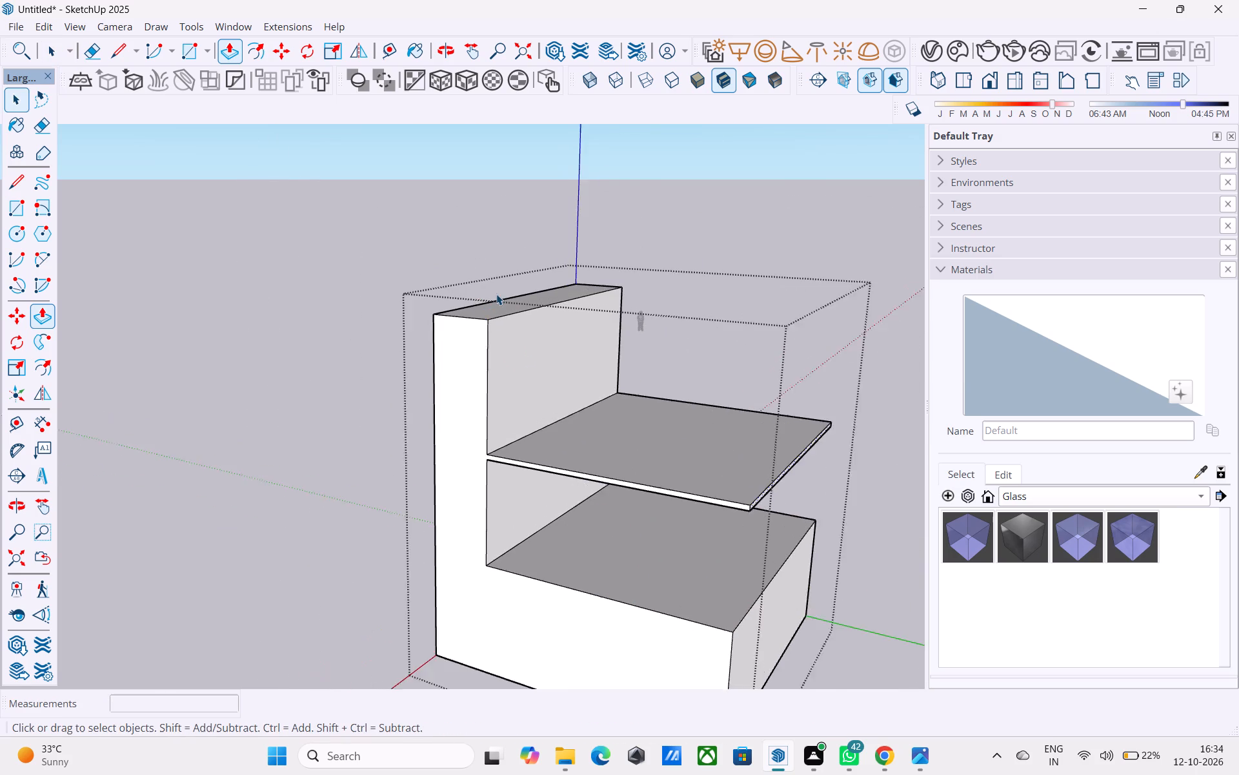
scroll(496, 294, "up", 4)
left_click(489, 322)
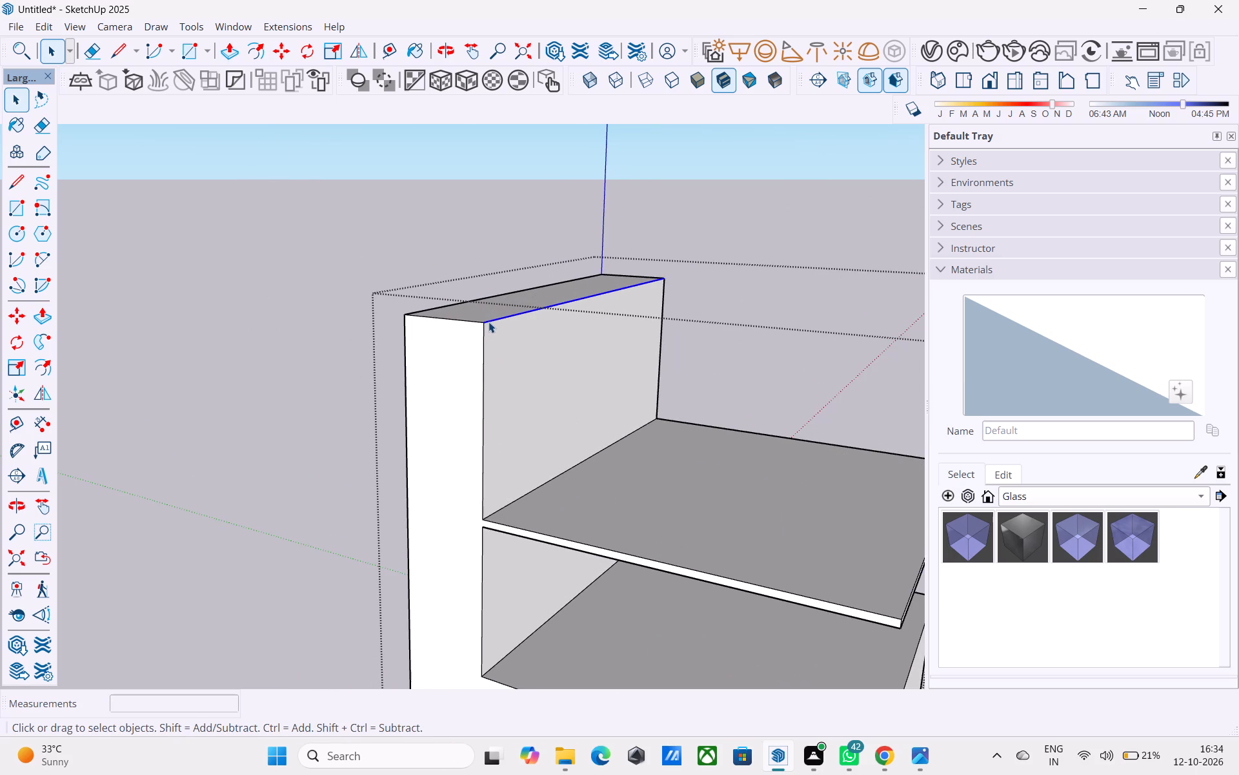
key("m")
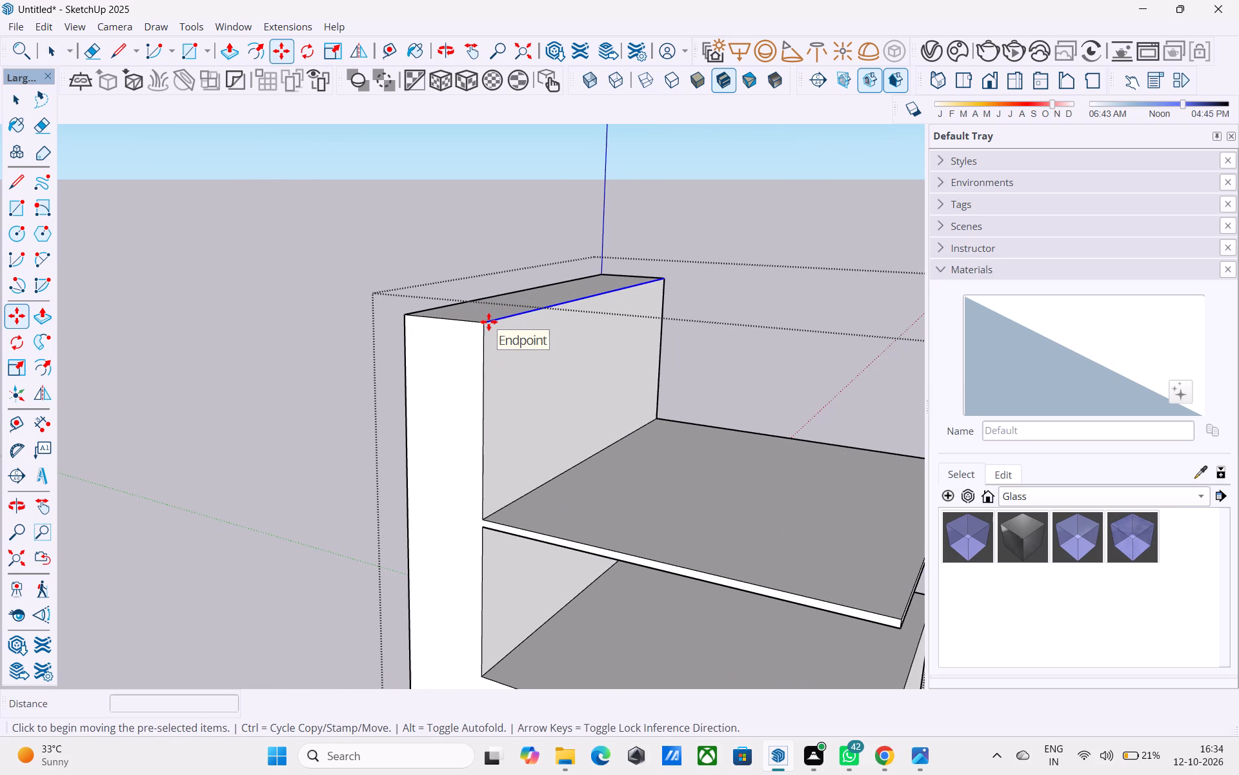
left_click(482, 324)
left_click(483, 338)
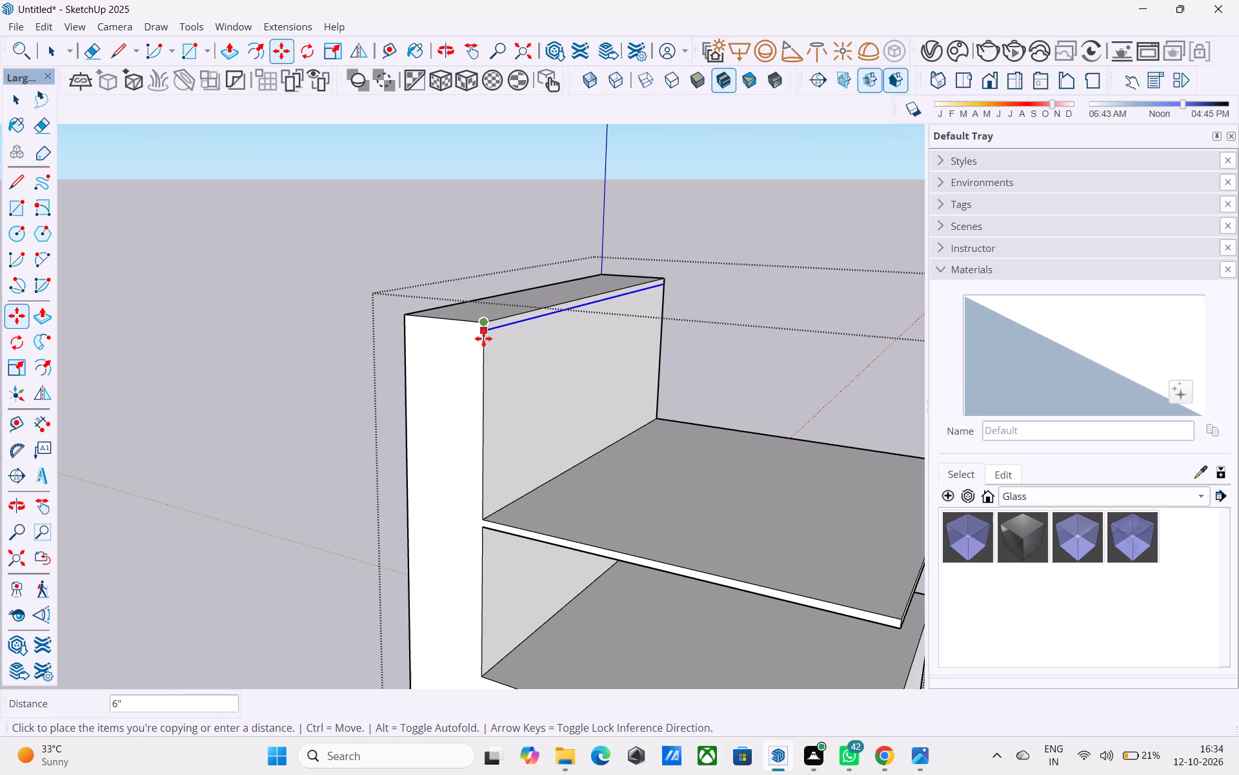
key("space")
Push/Pull the 6" band at the top of the strip's inner face outward about 24' 5 1/2" as a roof slab.
scroll(494, 333, "up", 6)
left_click(499, 316)
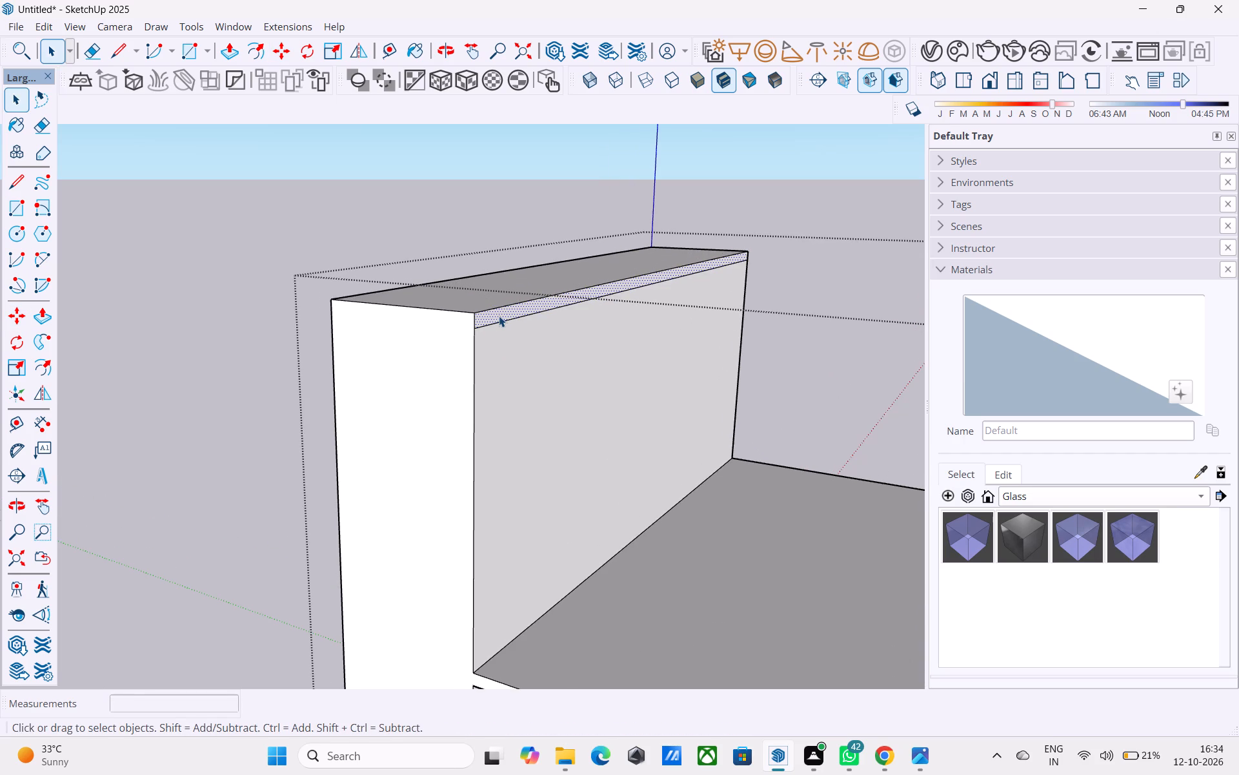
key("p")
left_click(499, 316)
scroll(506, 310, "down", 6)
middle_click(506, 310)
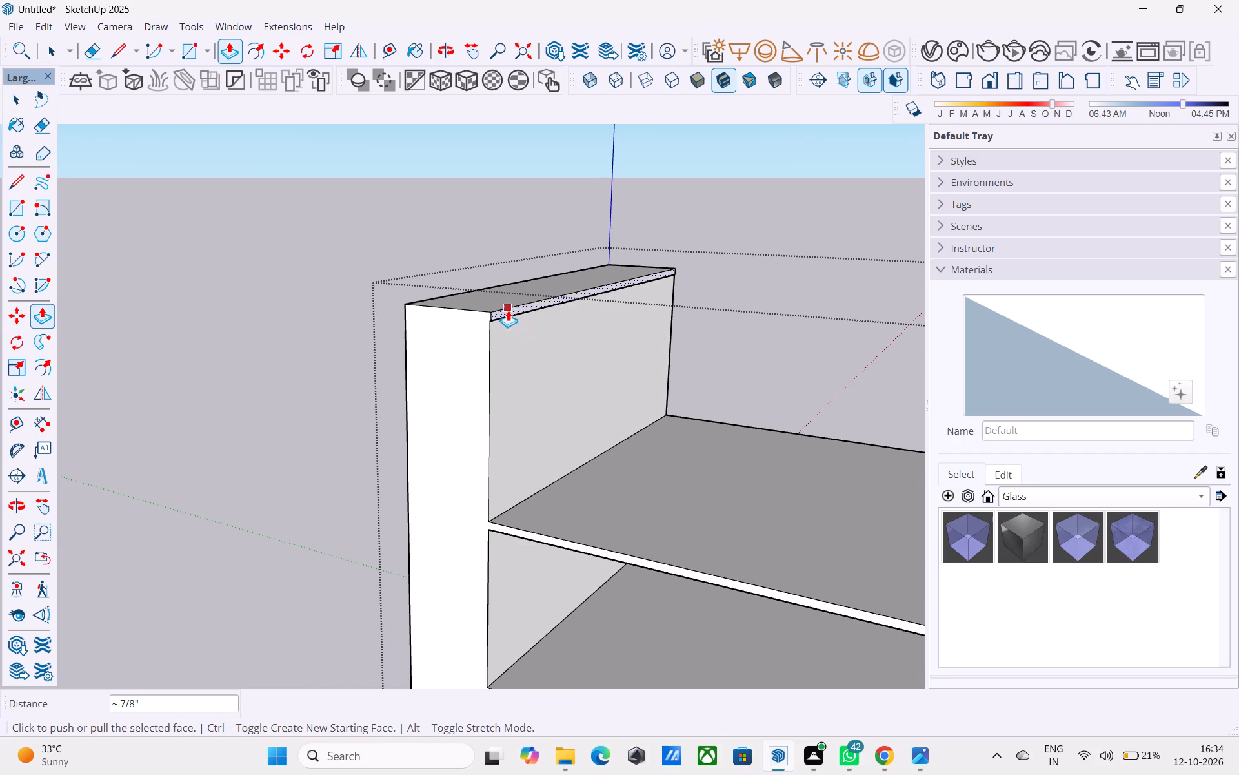
left_click(508, 305)
scroll(526, 307, "down", 9)
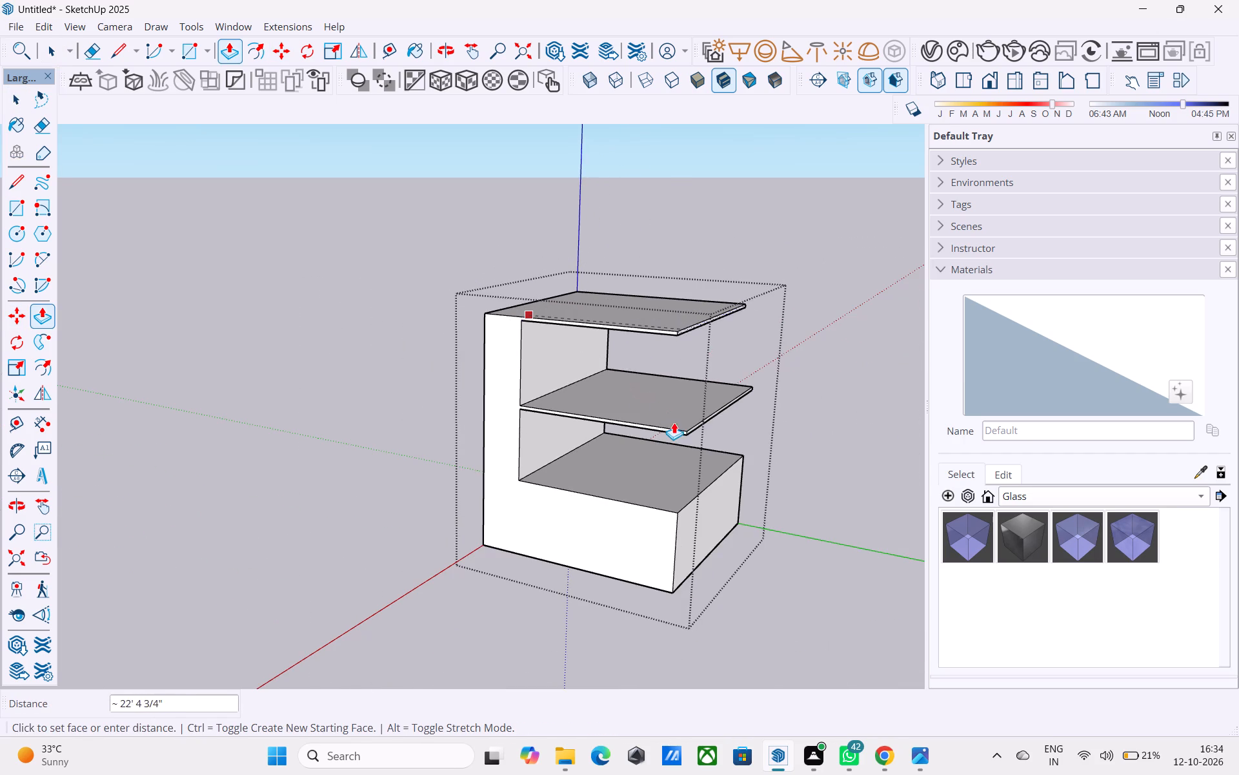
left_click(679, 430)
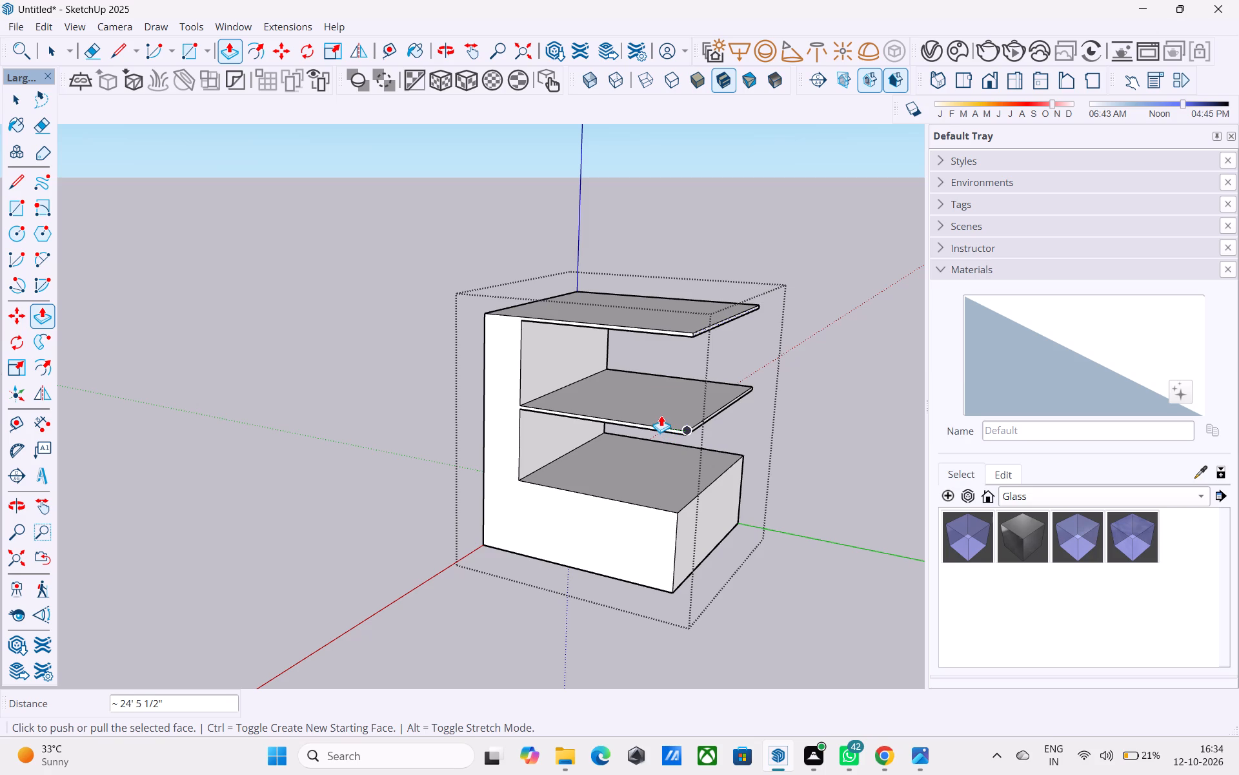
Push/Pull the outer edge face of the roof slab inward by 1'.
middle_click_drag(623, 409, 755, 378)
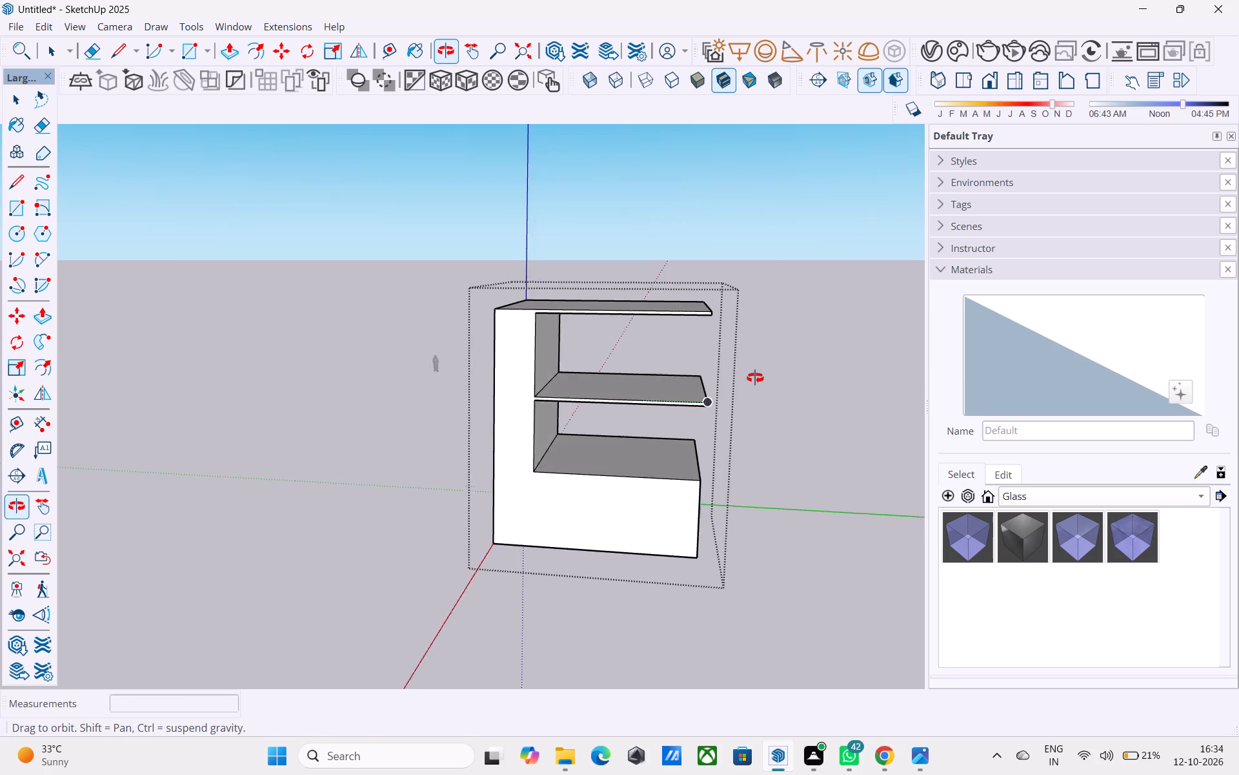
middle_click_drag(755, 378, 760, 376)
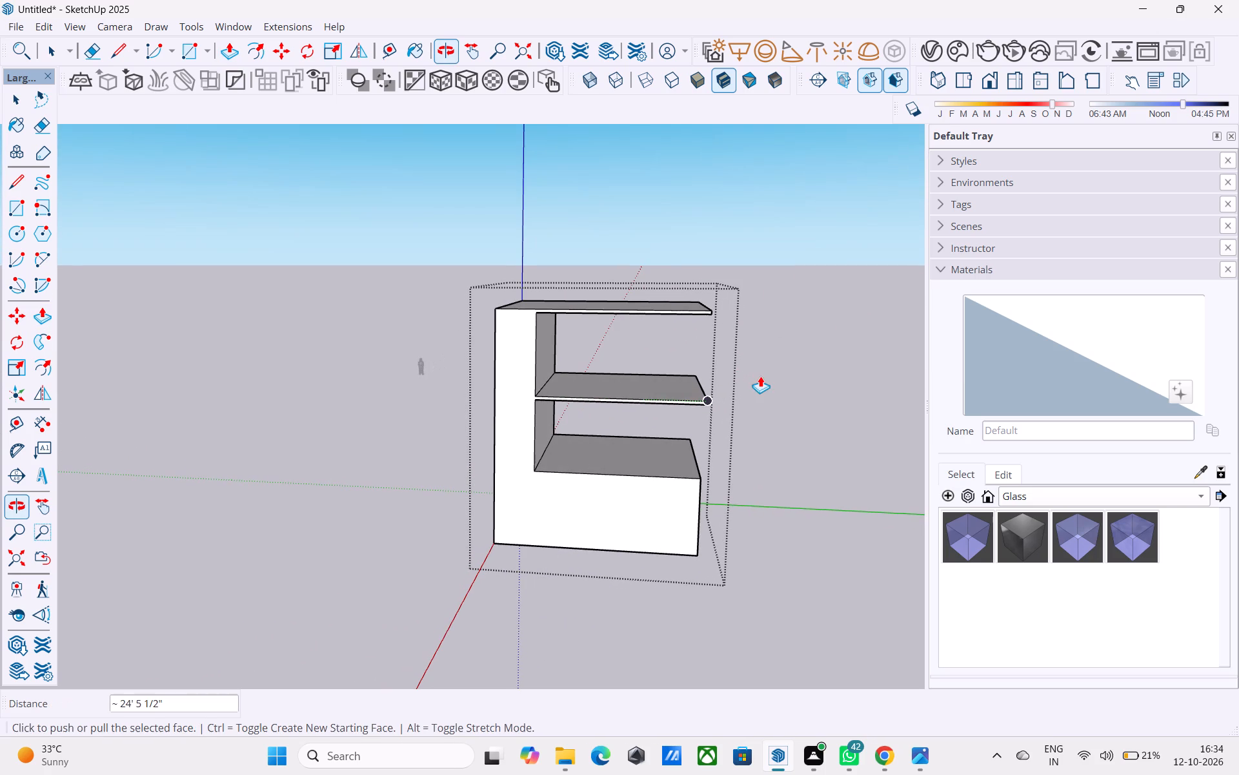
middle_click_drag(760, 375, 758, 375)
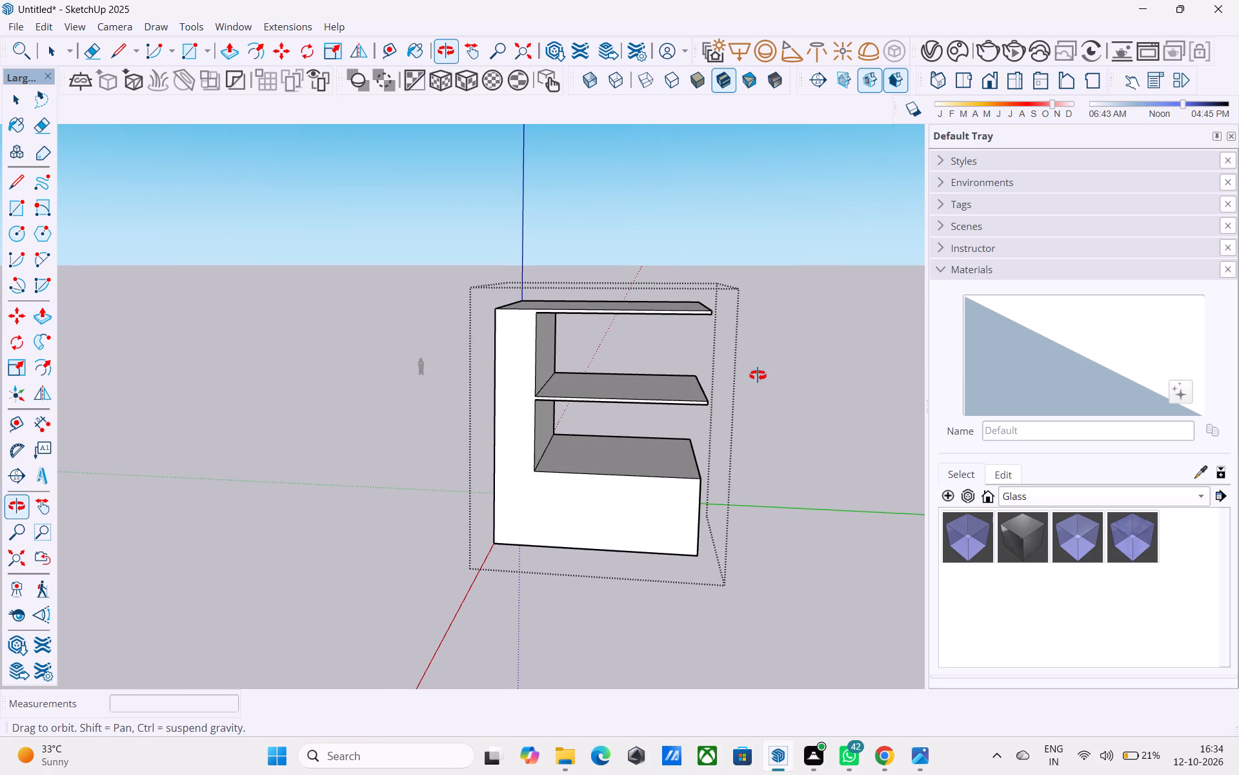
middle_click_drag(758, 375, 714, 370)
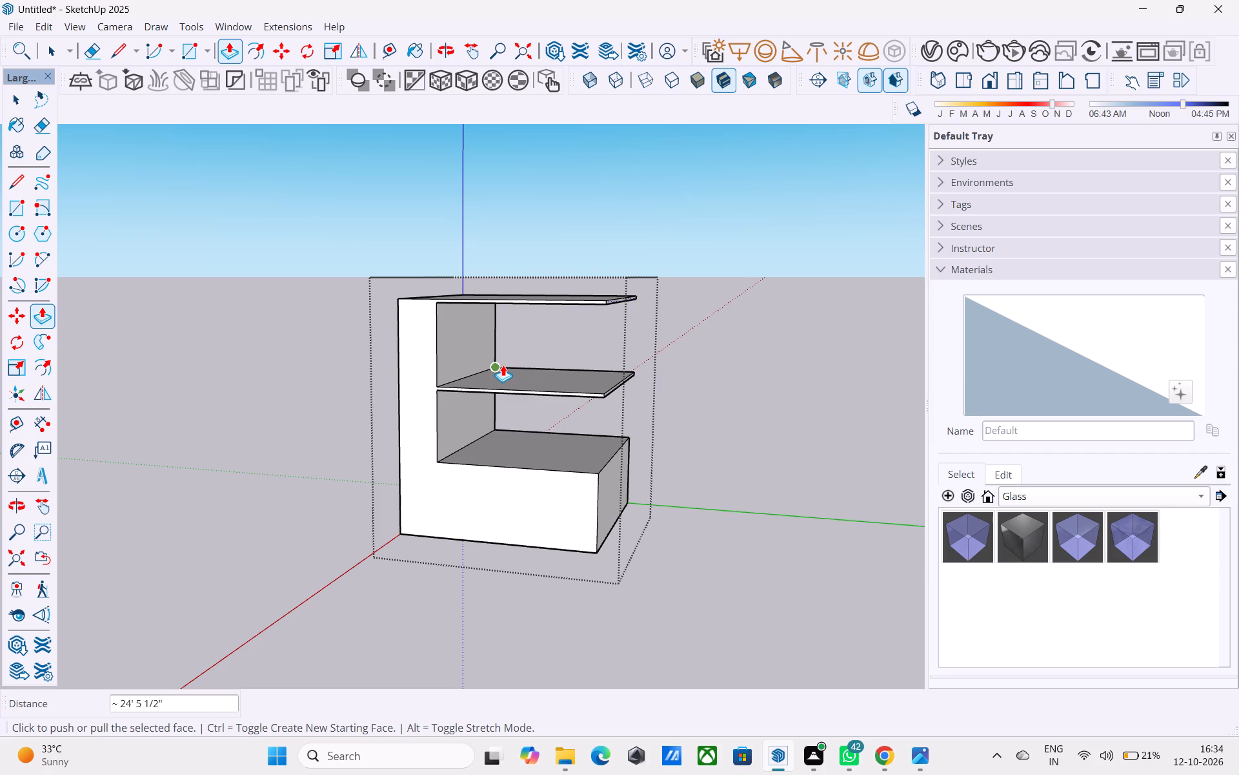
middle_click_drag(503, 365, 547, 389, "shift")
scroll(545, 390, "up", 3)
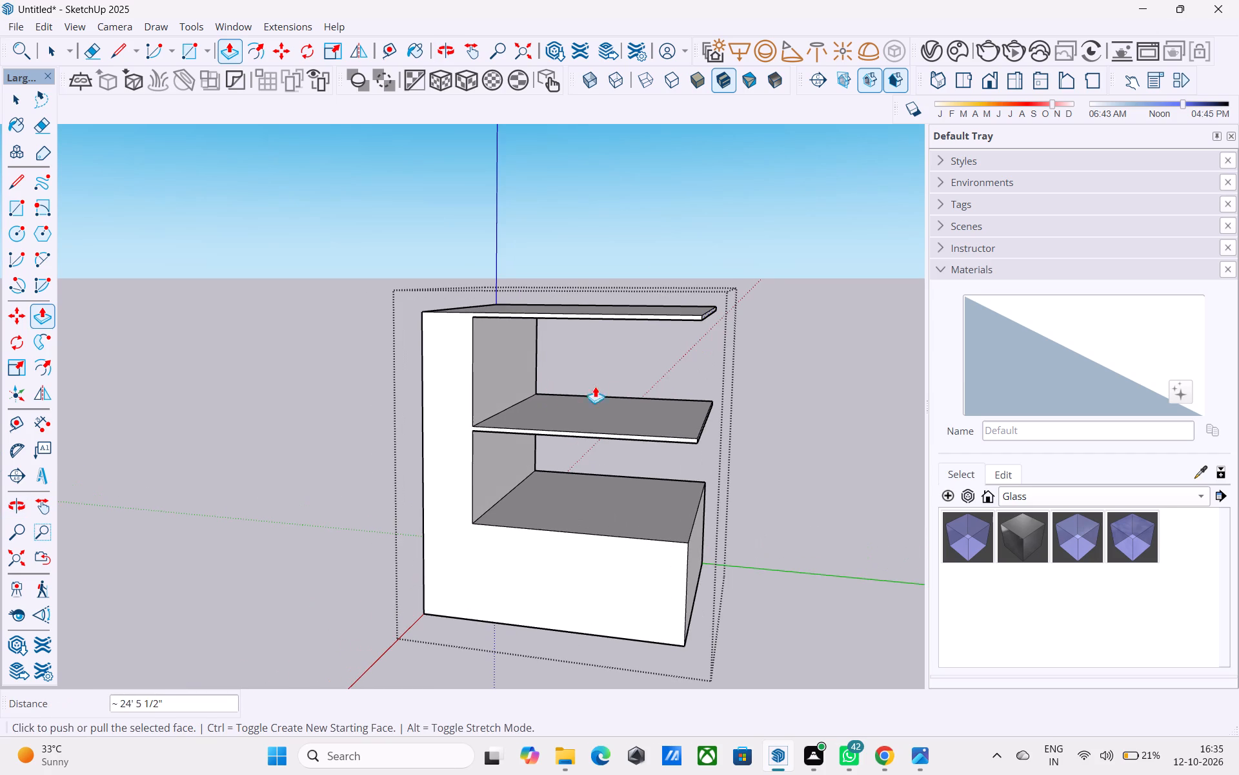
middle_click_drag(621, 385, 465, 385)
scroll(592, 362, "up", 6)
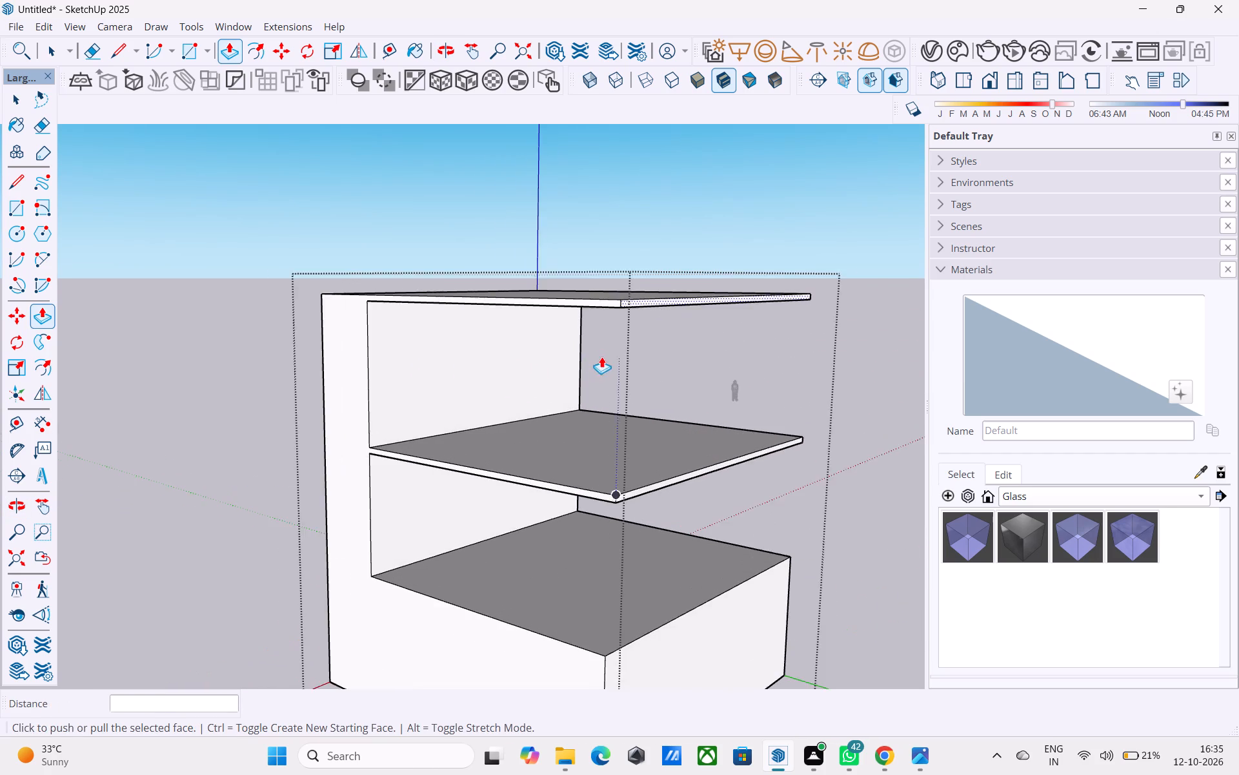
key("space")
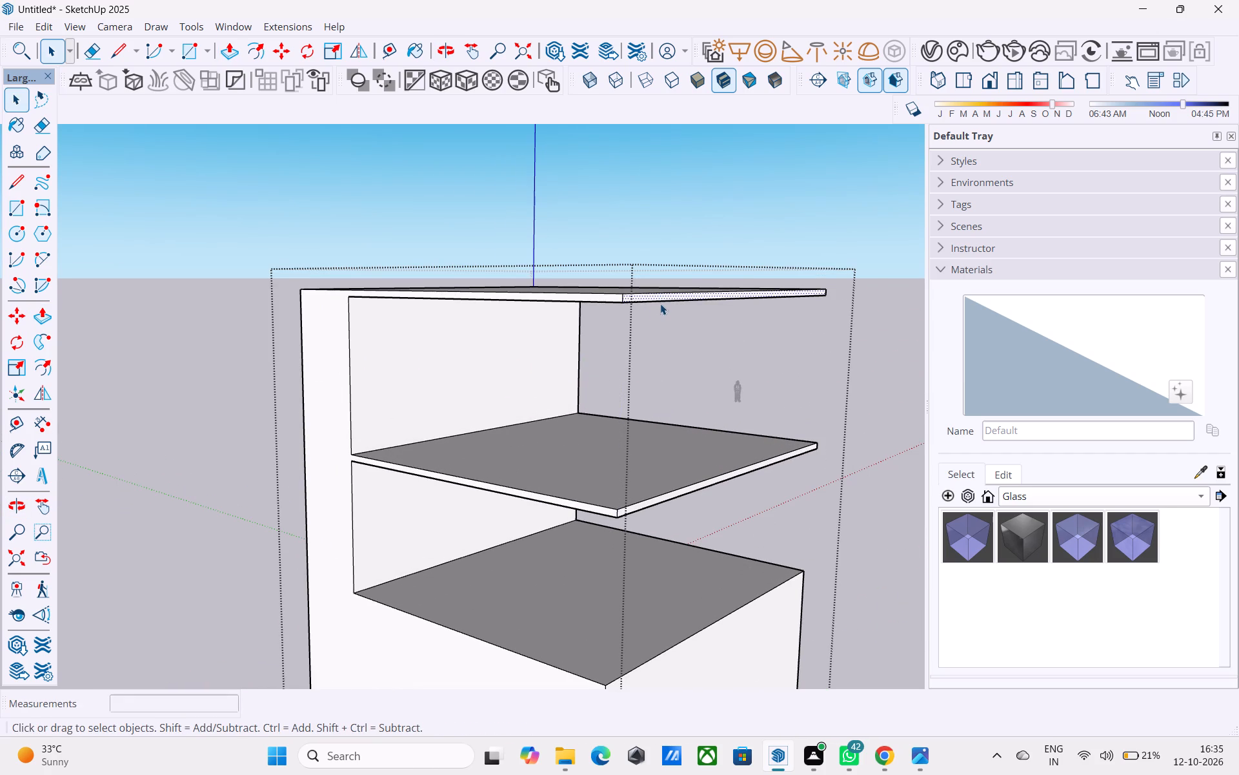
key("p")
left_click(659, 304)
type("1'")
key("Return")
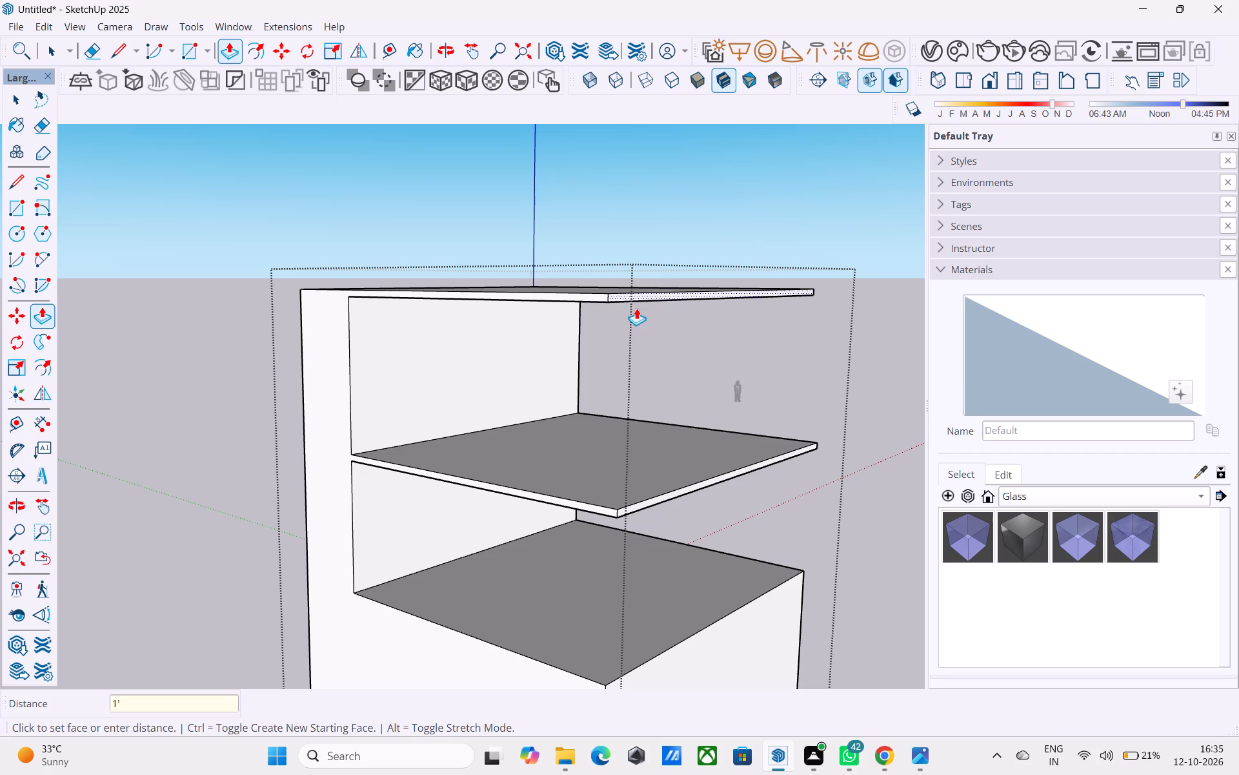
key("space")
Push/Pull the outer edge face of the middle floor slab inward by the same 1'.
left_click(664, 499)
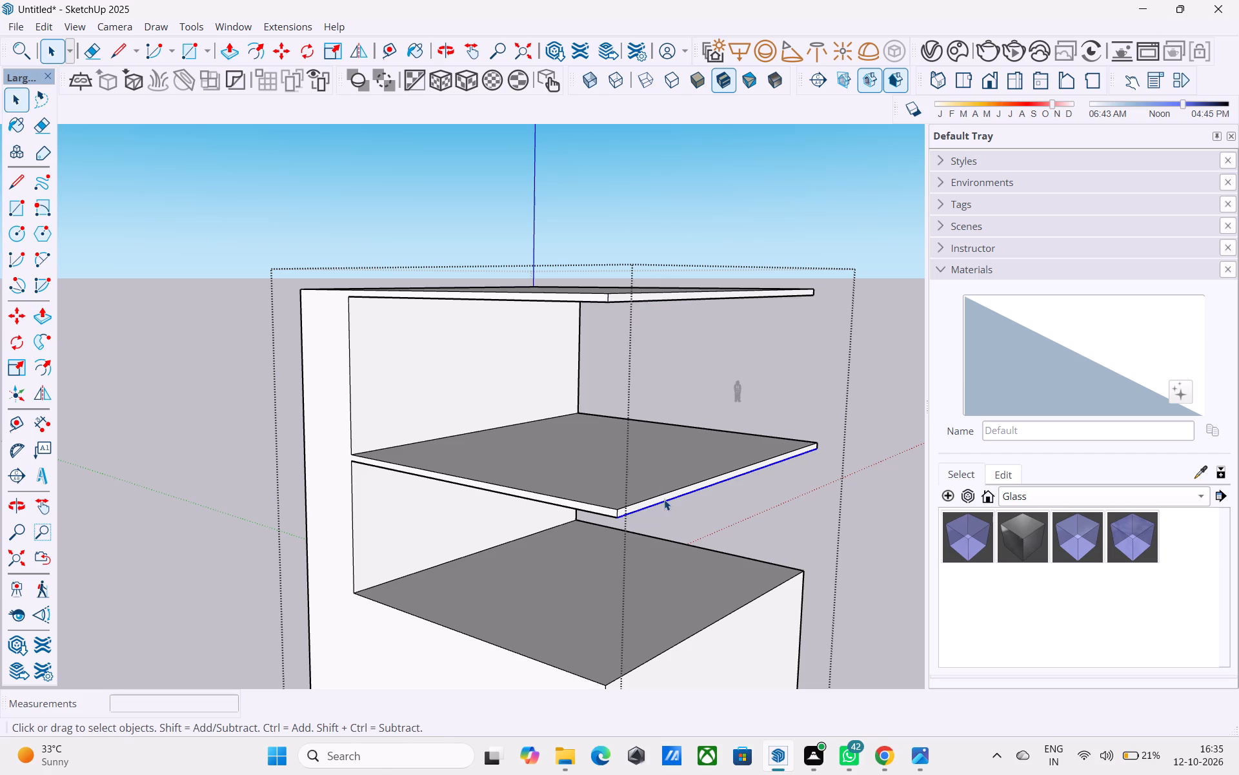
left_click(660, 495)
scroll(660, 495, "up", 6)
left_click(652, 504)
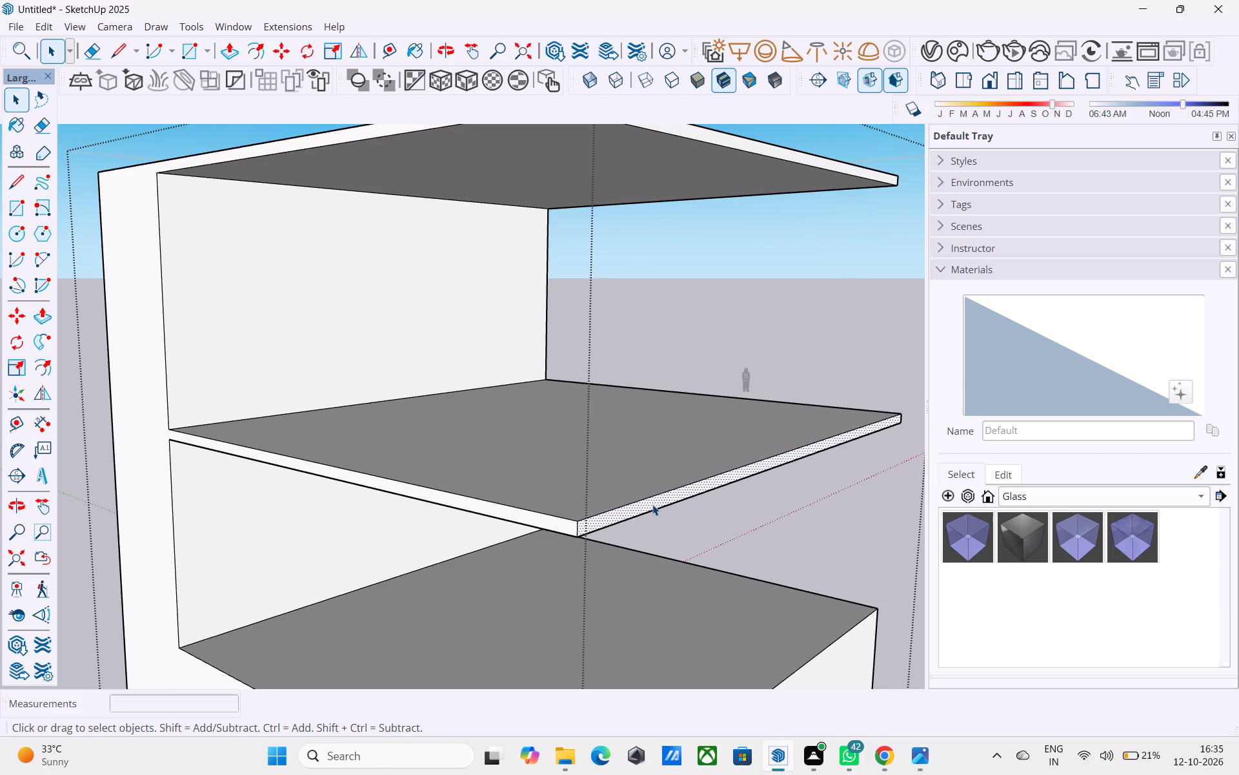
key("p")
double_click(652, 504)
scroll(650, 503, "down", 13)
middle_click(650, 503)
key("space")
Copy the outer top edge of the lower block 1' inward across its top face.
middle_click_drag(651, 503, 733, 478)
middle_click_drag(732, 479, 801, 596)
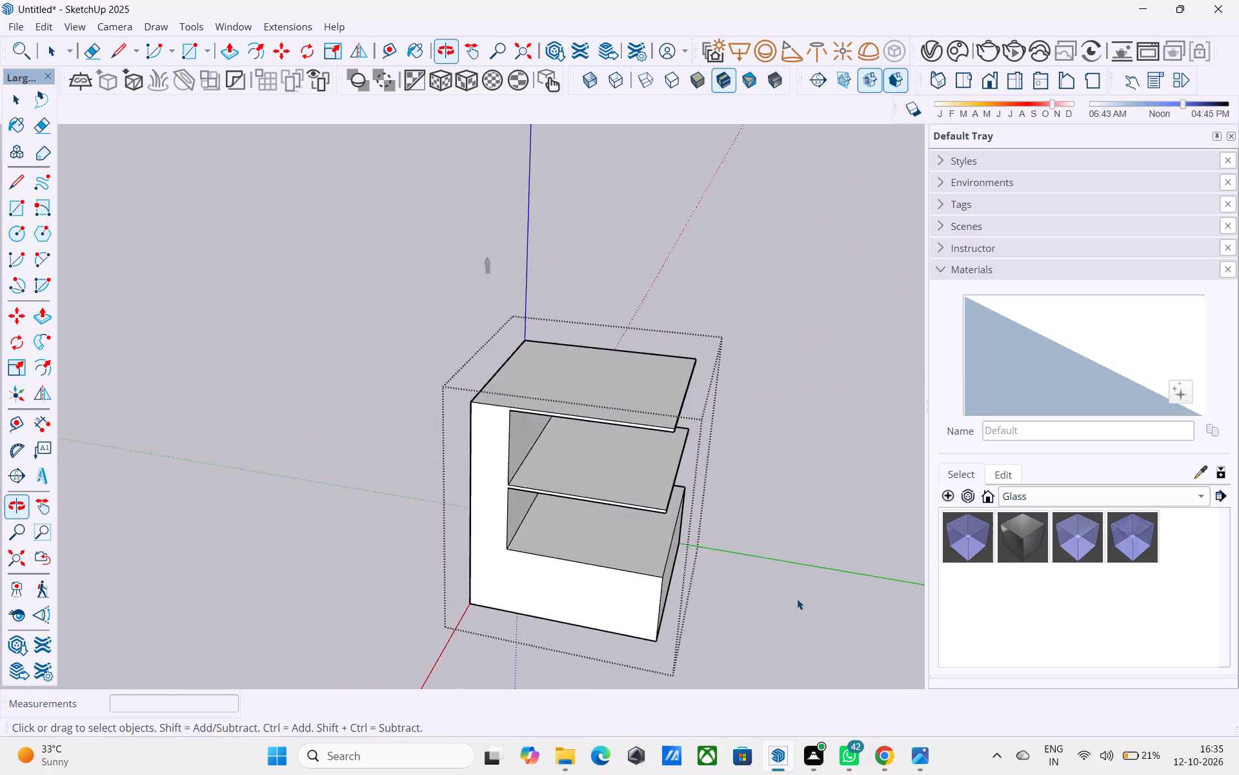
scroll(732, 590, "up", 10)
left_click(625, 537)
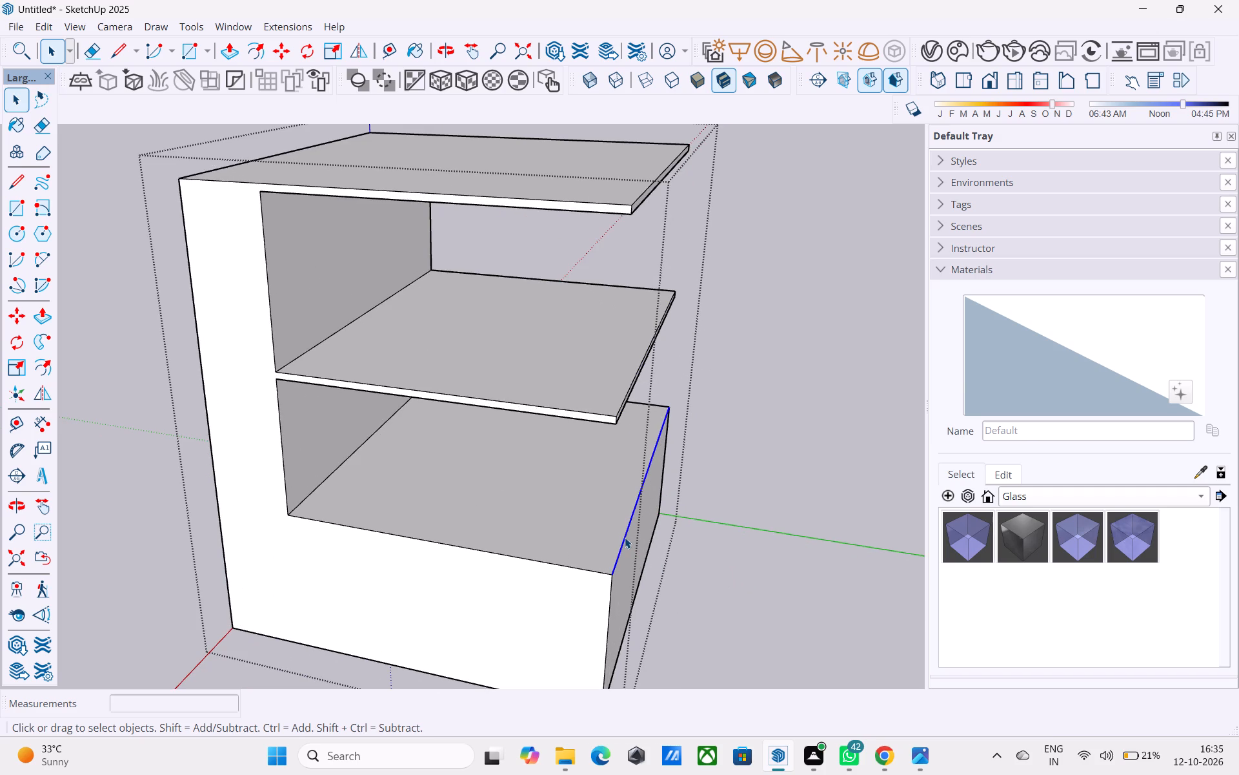
key("m")
left_click(617, 574)
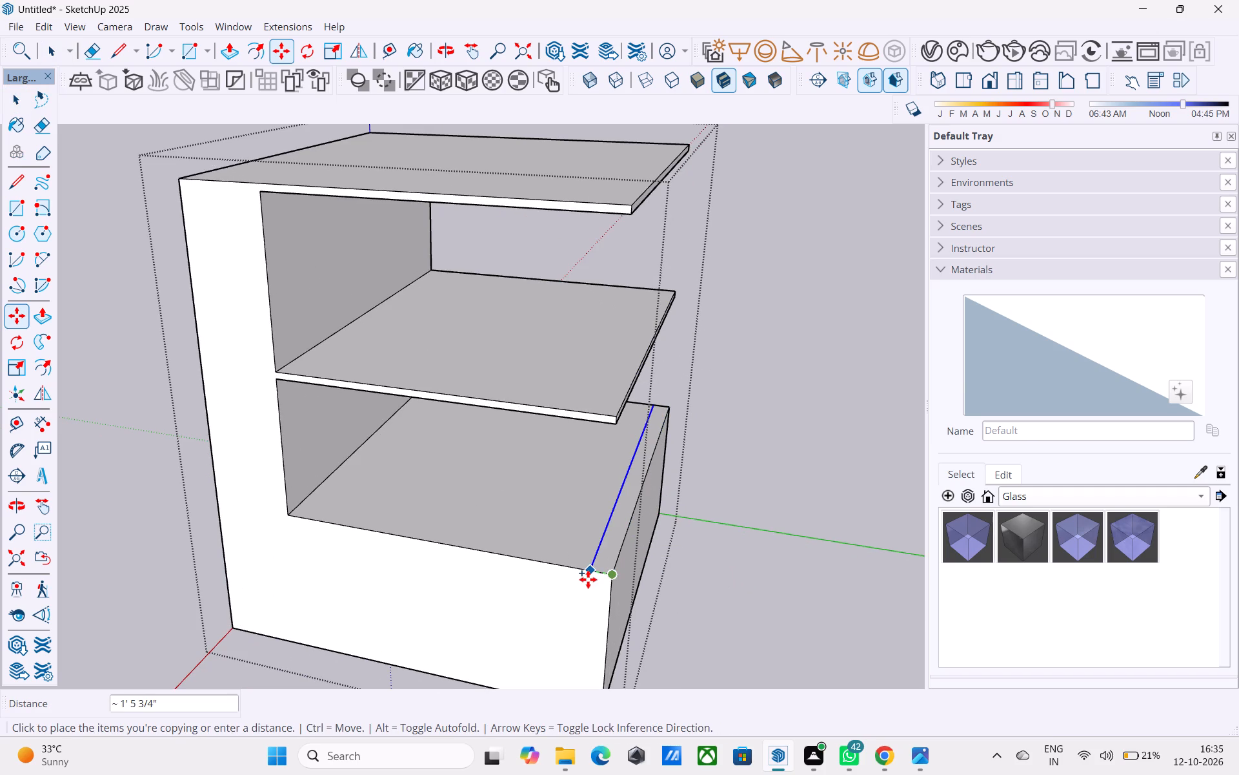
type("1'")
key("Return")
key("space")
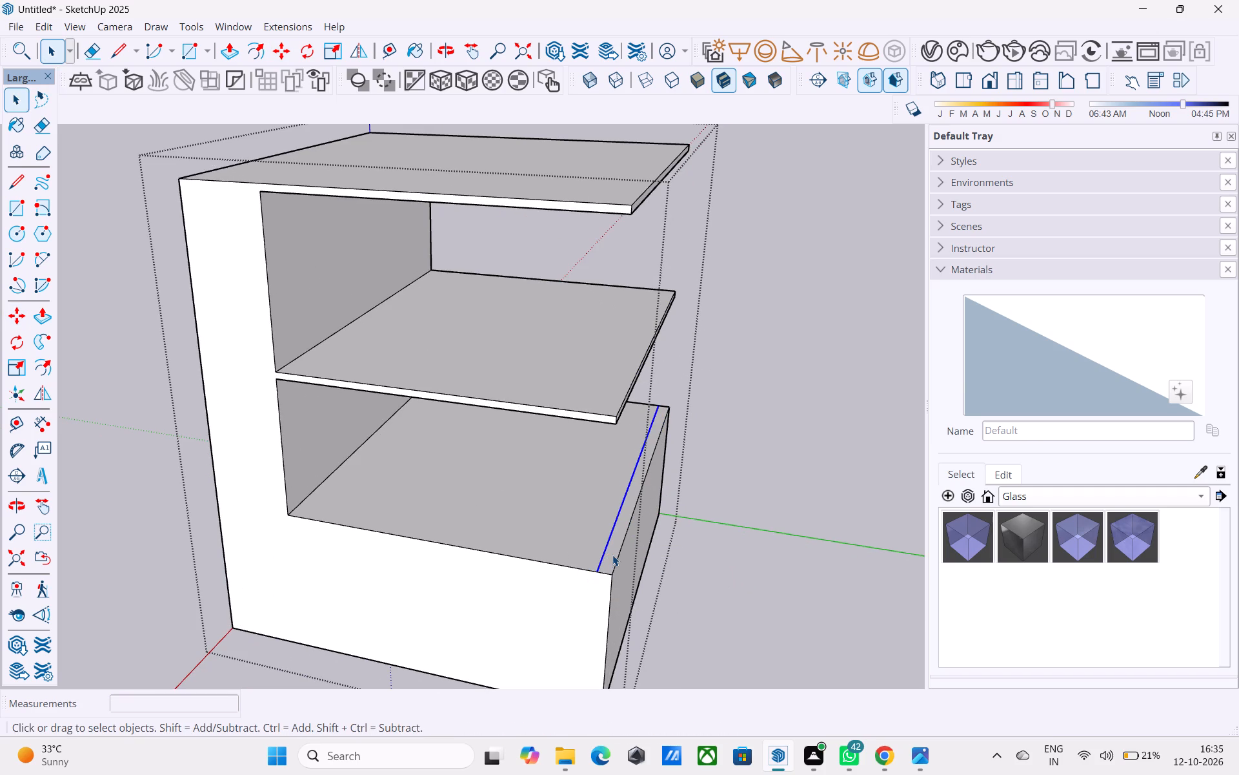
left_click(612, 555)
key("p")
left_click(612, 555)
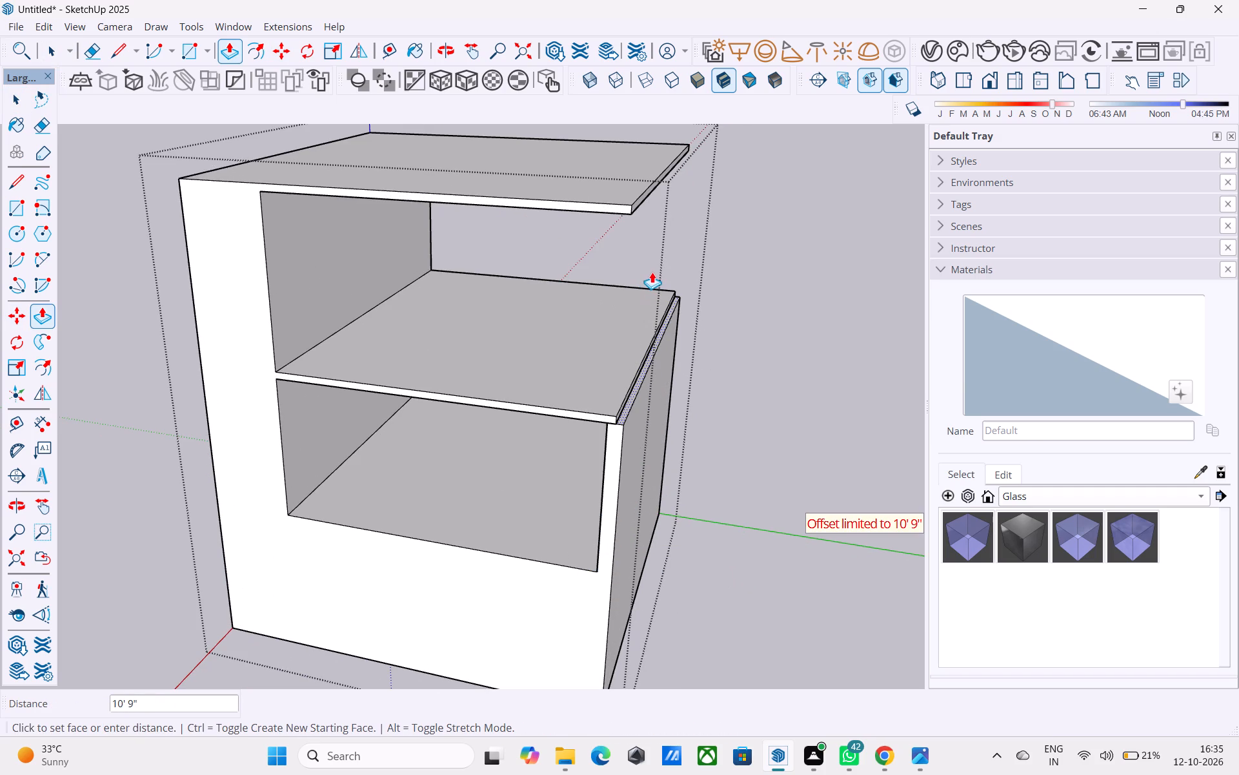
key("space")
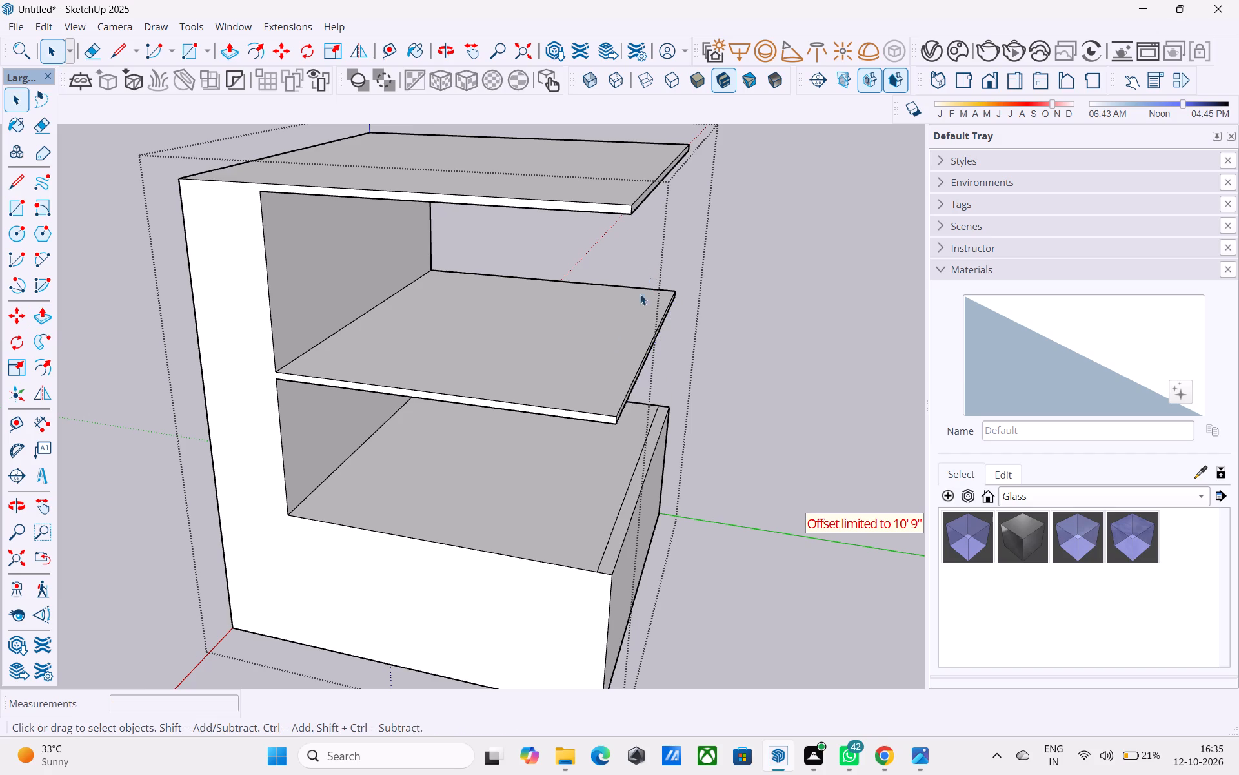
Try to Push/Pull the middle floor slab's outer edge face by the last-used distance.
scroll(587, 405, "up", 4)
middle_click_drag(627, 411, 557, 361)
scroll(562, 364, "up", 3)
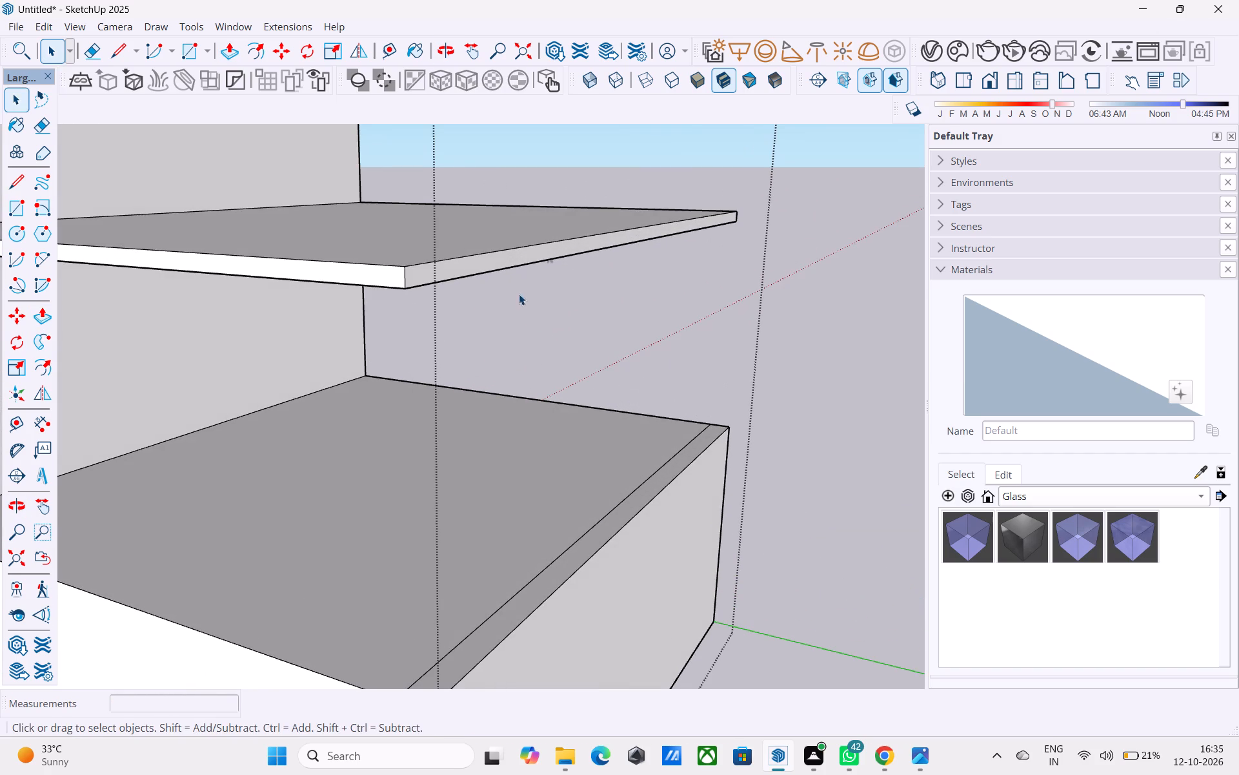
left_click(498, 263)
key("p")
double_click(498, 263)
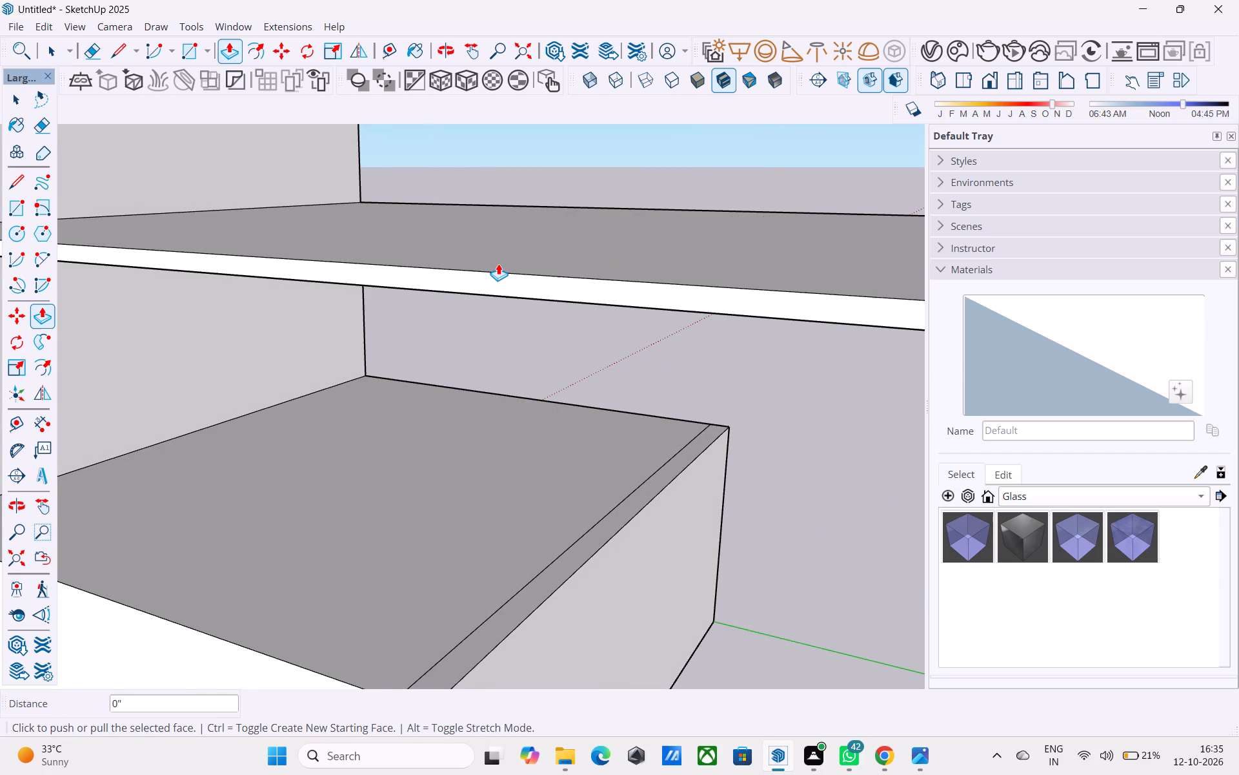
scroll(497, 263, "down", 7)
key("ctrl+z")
Push/Pull the middle floor slab's outer edge face partway back toward the tall strip, clear of the 1' band on the lower block.
scroll(497, 263, "up", 1)
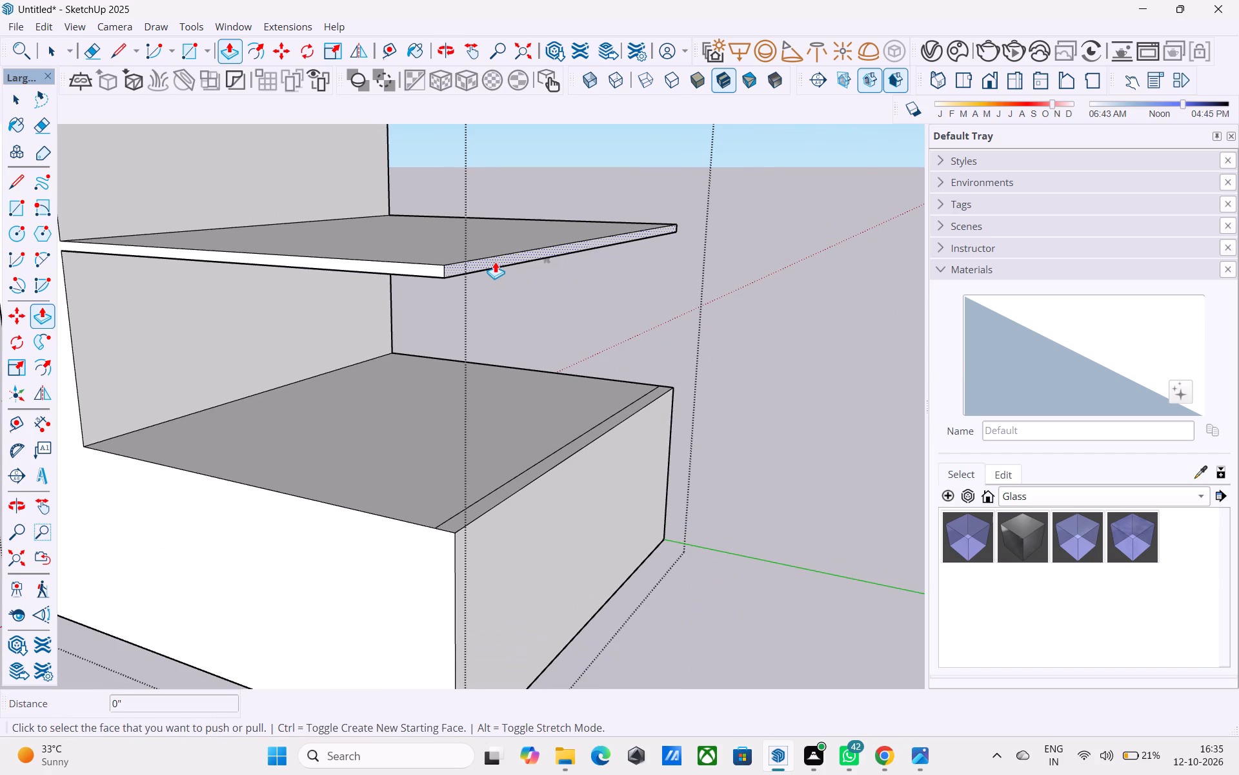
left_click(494, 258)
left_click(398, 263)
scroll(424, 295, "down", 6)
key("space")
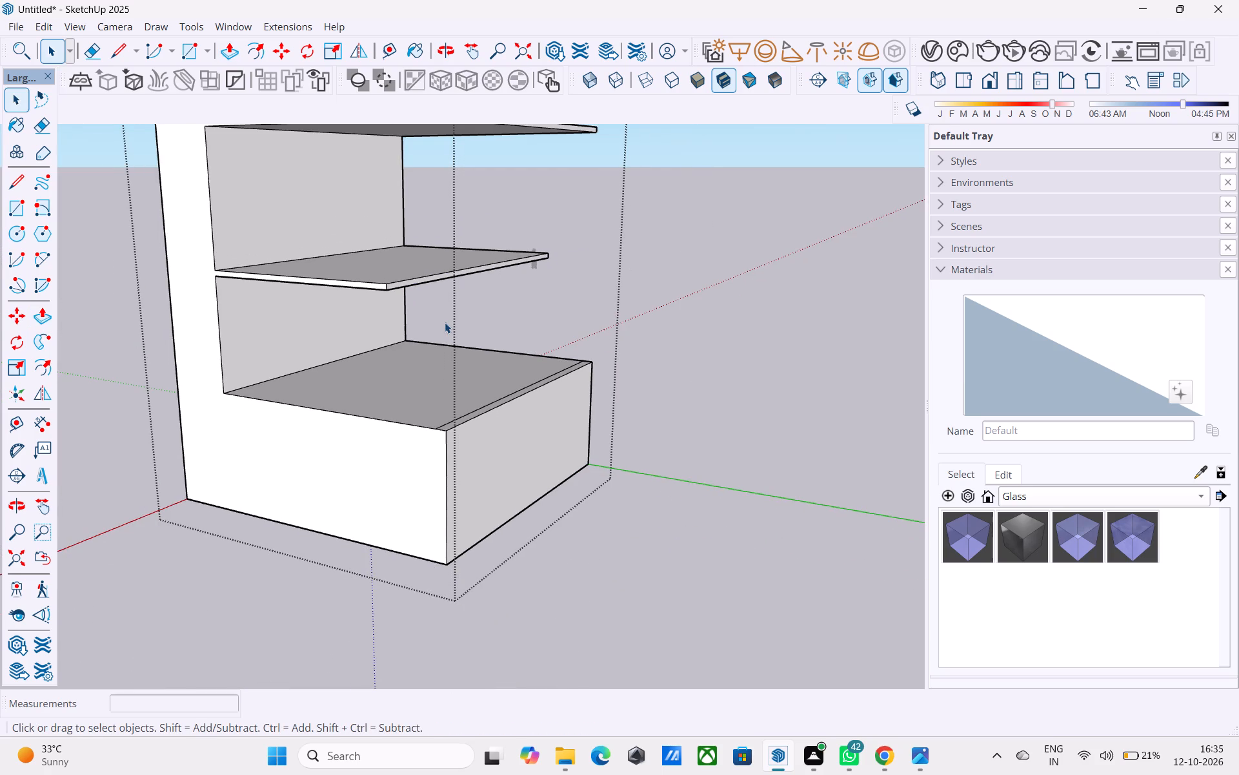
key("space")
Push/Pull the roof slab's outer edge face all the way back, flush with the tall strip's inner face.
scroll(463, 262, "down", 1)
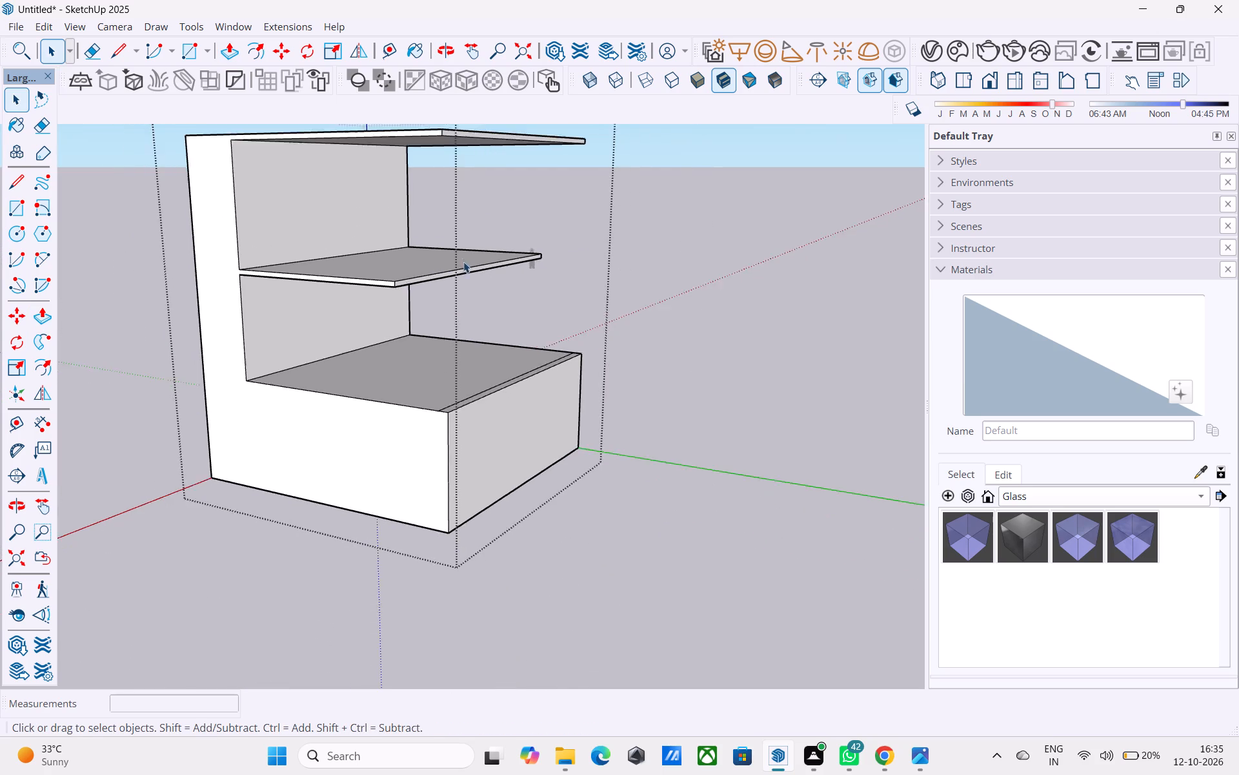
middle_click_drag(463, 263, 536, 404, "shift")
scroll(532, 312, "up", 7)
left_click(563, 326)
left_click(563, 325)
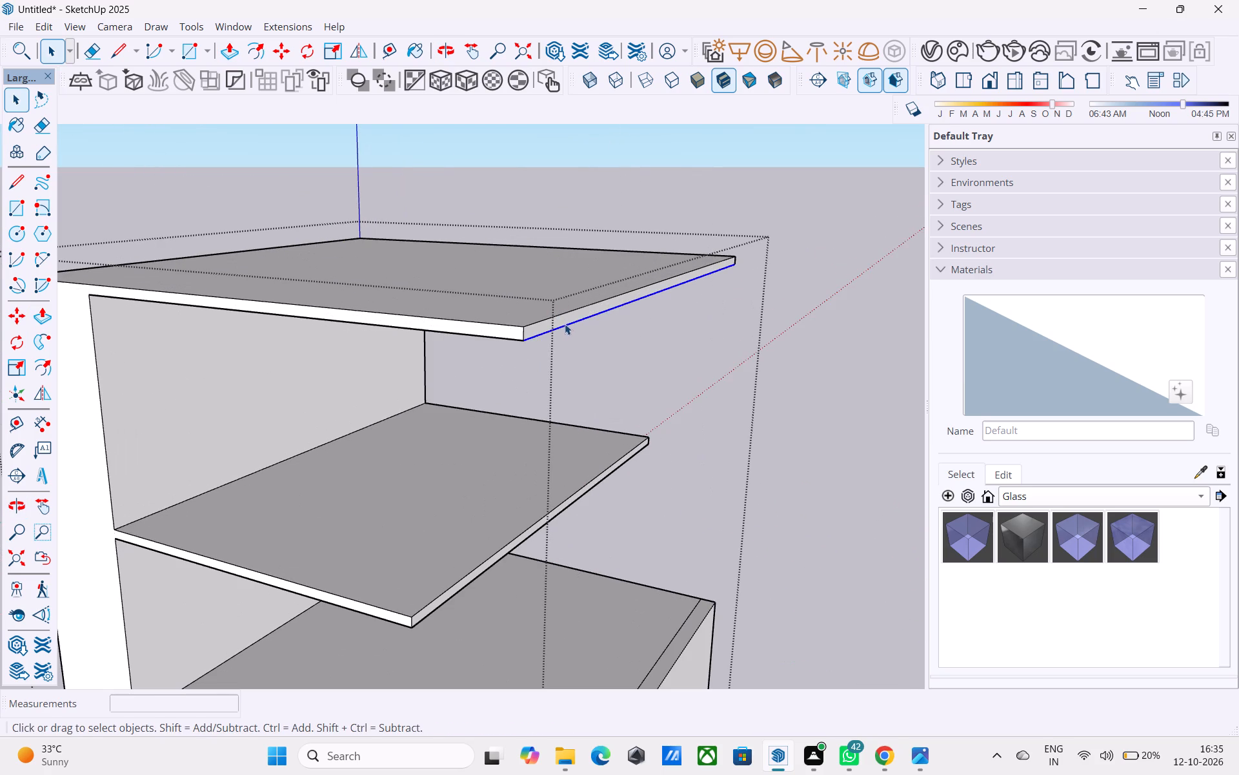
left_click(564, 319)
scroll(563, 319, "up", 2)
key("p")
left_click(563, 318)
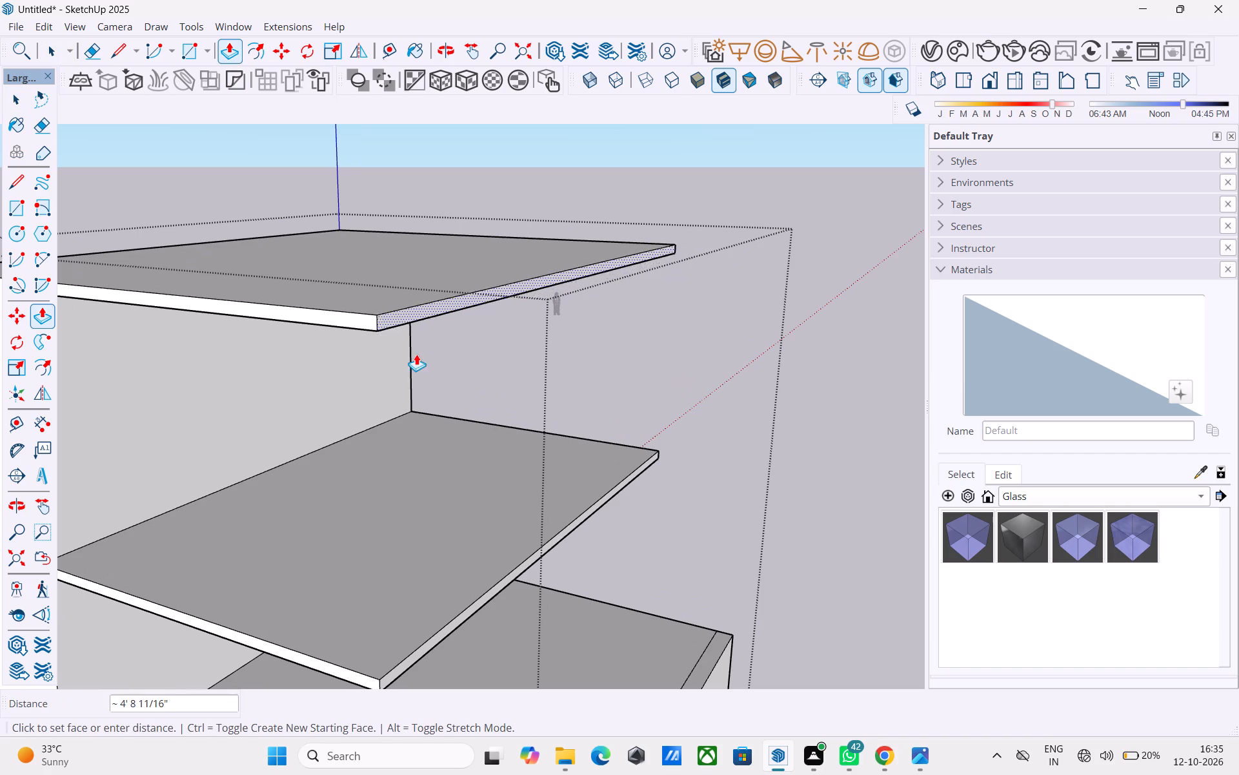
left_click(413, 354)
scroll(413, 352, "down", 6)
key("space")
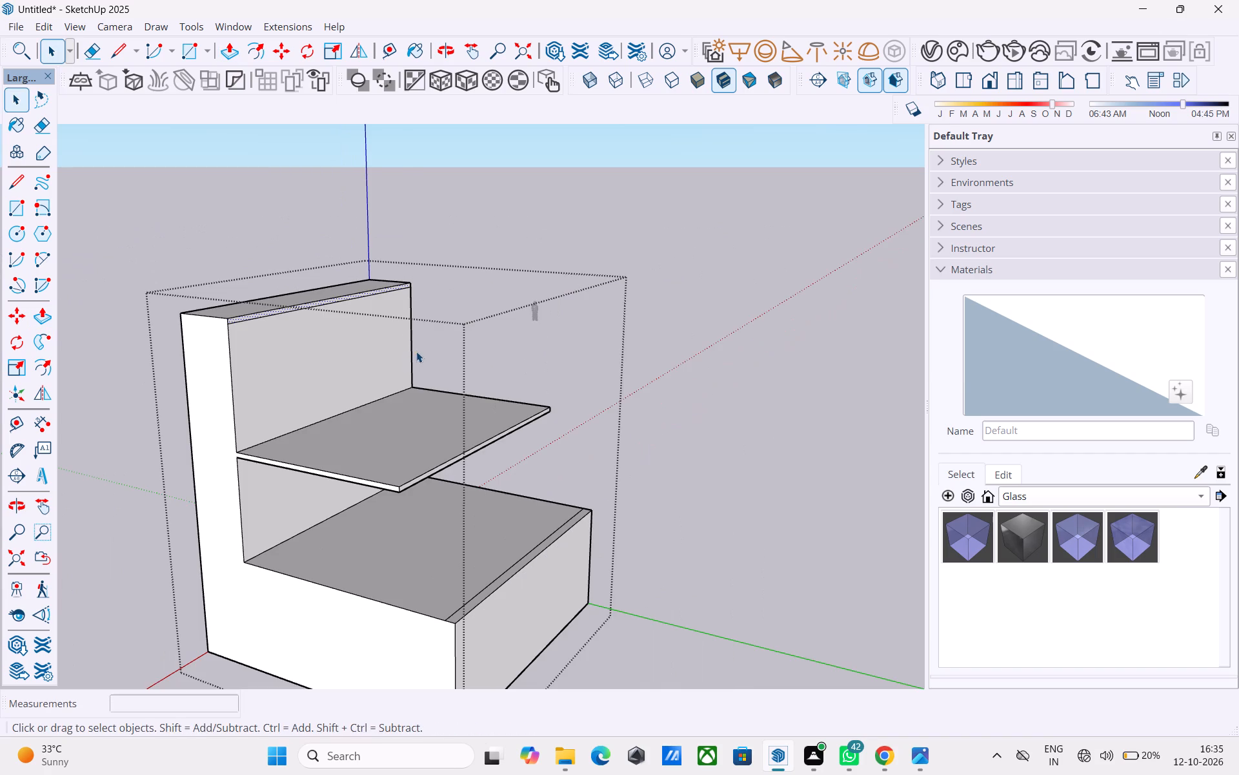
Push/Pull the 1' band on the lower block's top up 24' as a side wall level with the tall strip's top.
scroll(421, 351, "down", 6)
middle_click_drag(432, 357, 556, 495)
scroll(556, 497, "up", 9)
left_click(472, 486)
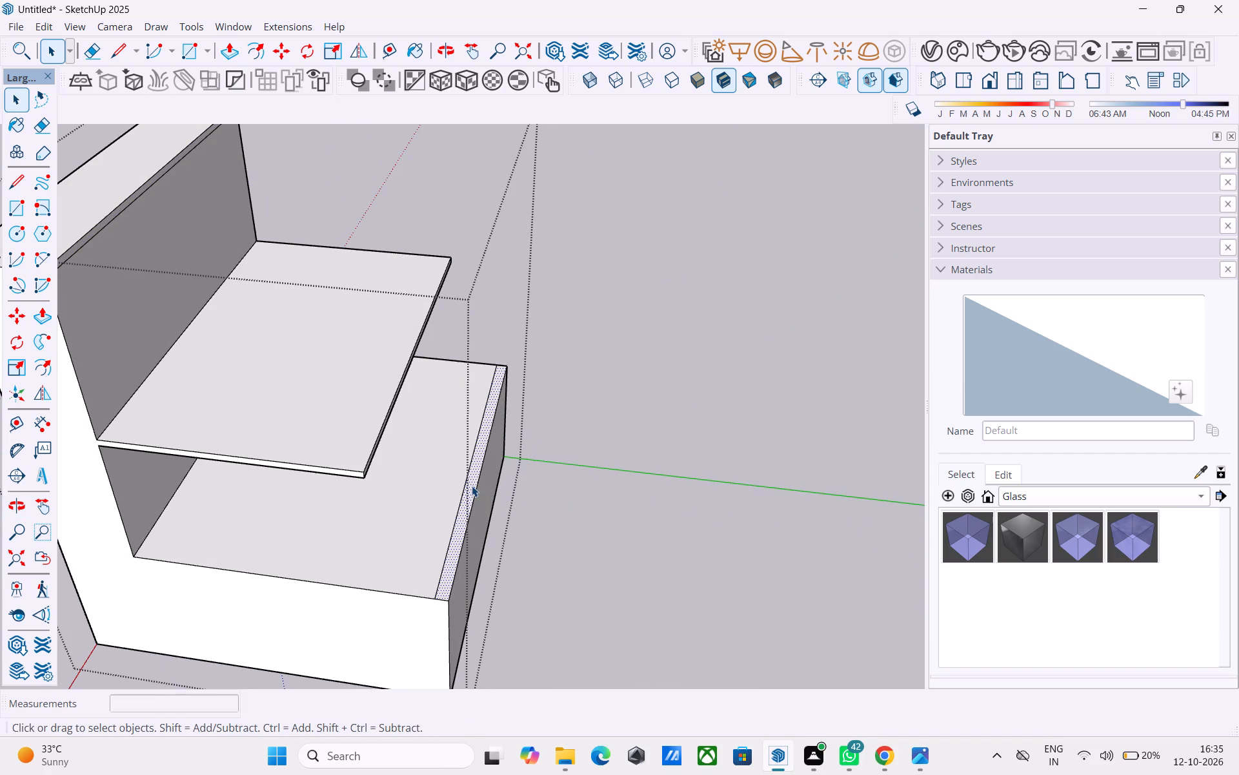
key("p")
left_click(472, 486)
scroll(469, 416, "down", 5)
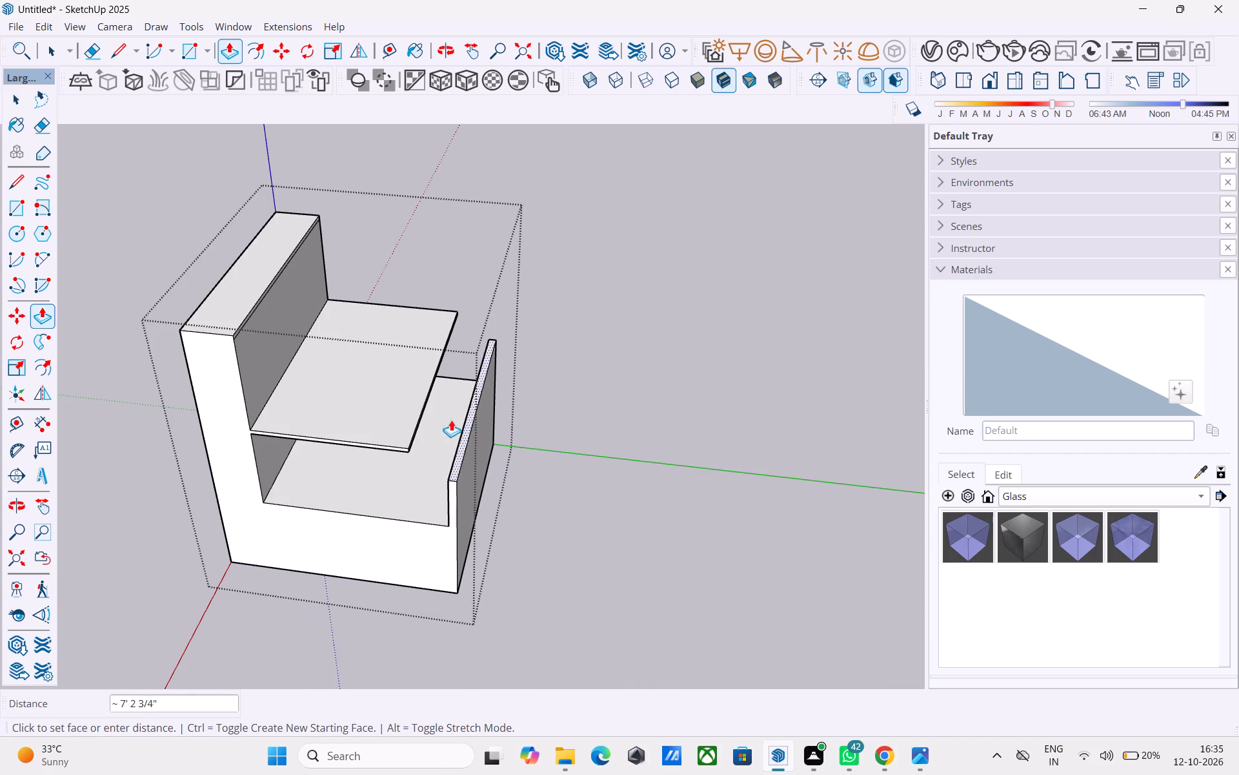
left_click(228, 322)
Push/Pull the 6" band at the top of the tall strip's inner face outward 23' to the 1' side wall as a roof slab.
middle_click_drag(311, 382, 450, 224)
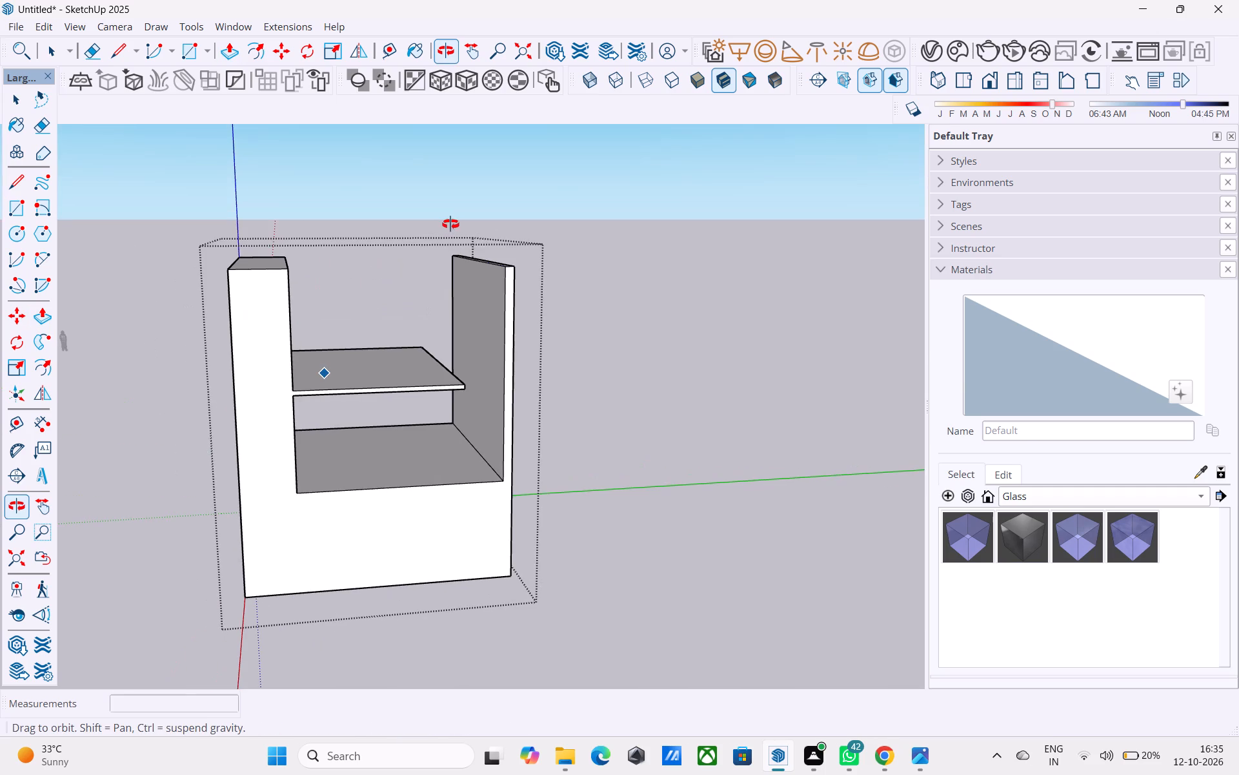
middle_click_drag(450, 224, 397, 218)
middle_click_drag(441, 262, 516, 284, "shift")
middle_click_drag(549, 382, 730, 349)
middle_click_drag(608, 355, 485, 358)
middle_click_drag(510, 351, 426, 371)
scroll(443, 329, "up", 5)
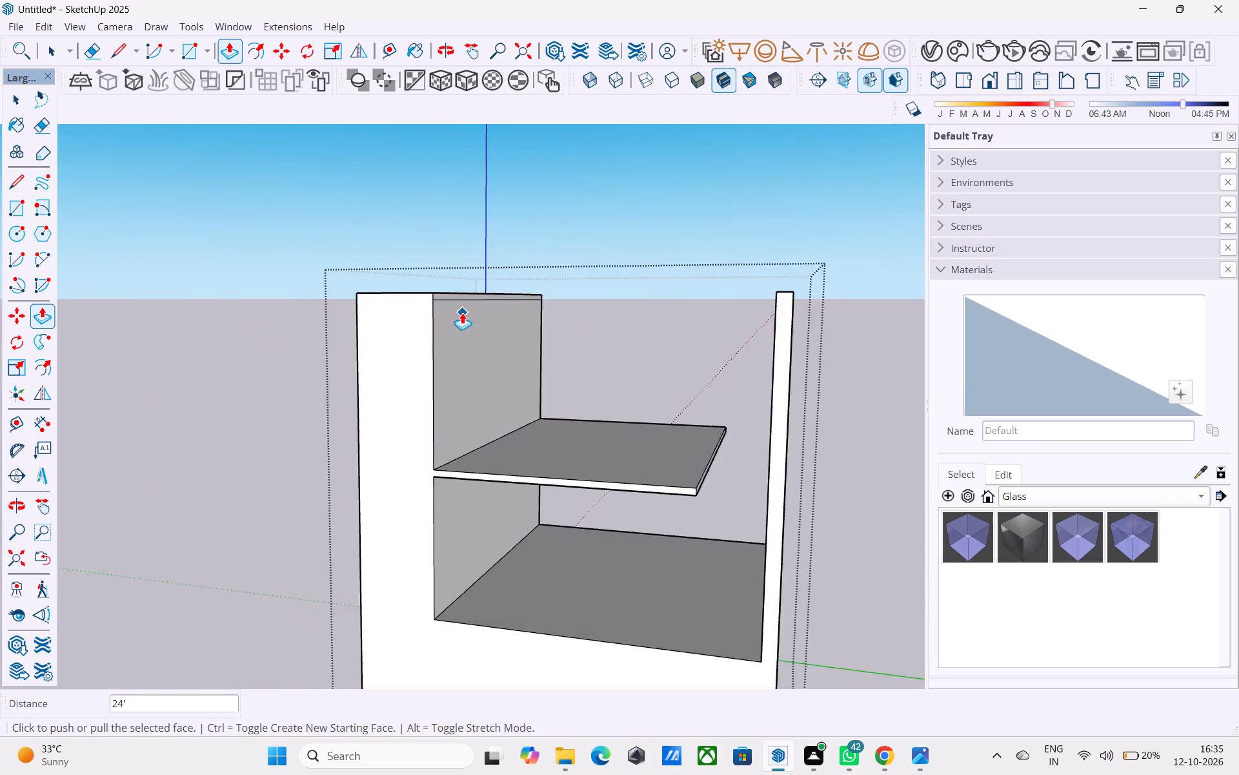
scroll(462, 313, "up", 5)
key("space")
left_click(459, 287)
key("p")
left_click(459, 287)
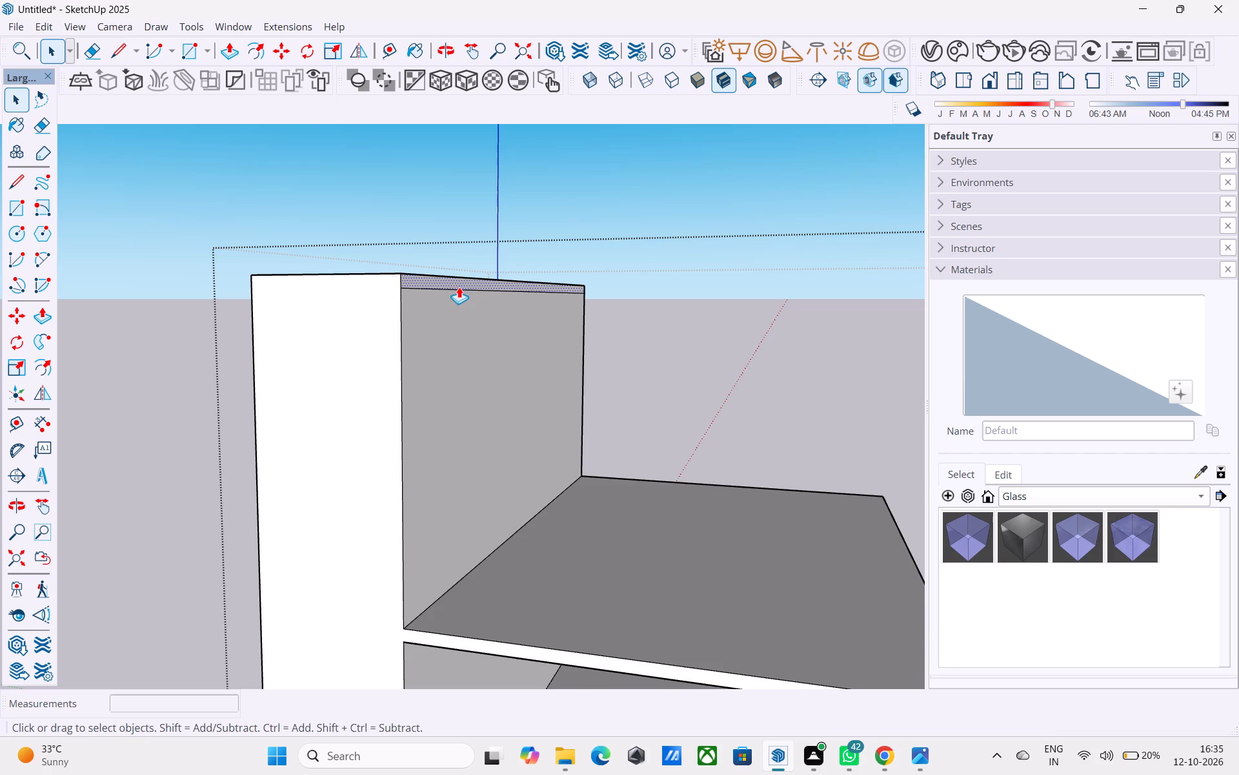
scroll(474, 287, "down", 6)
left_click(476, 286)
scroll(567, 301, "down", 4)
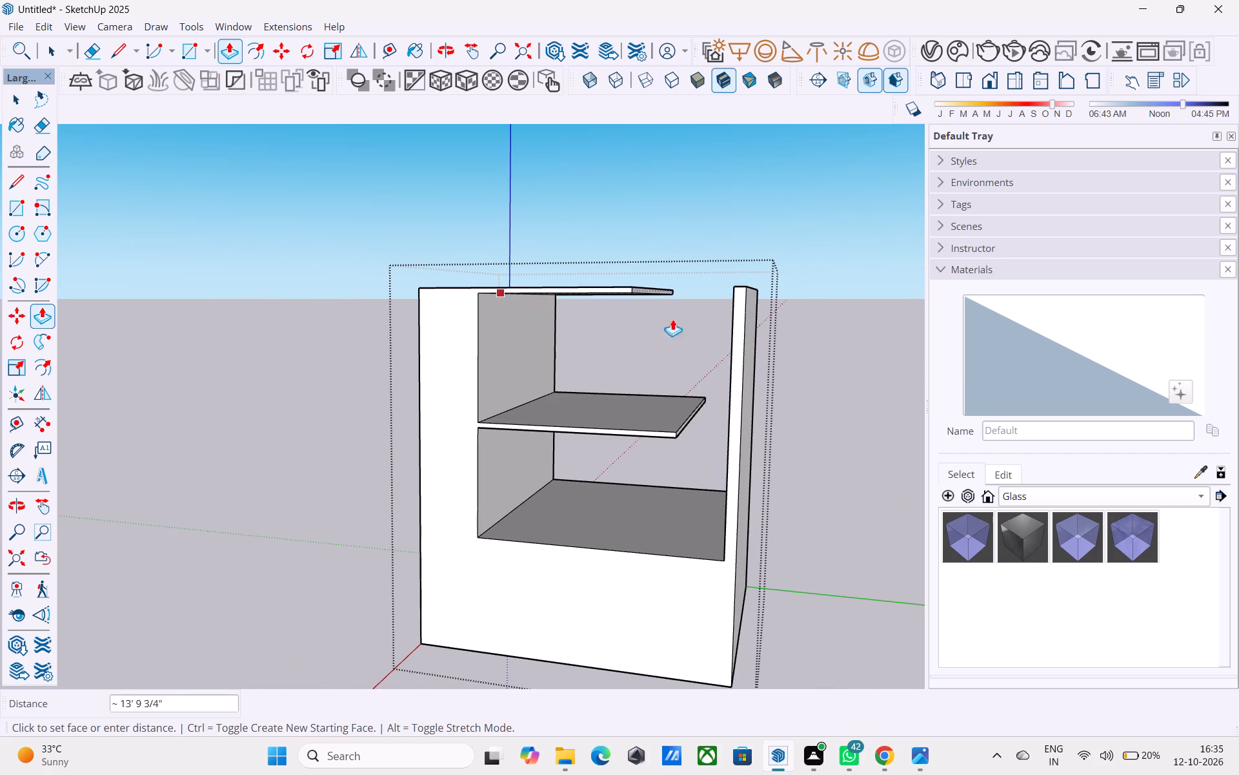
left_click(732, 335)
Push/Pull the middle floor slab's outer edge face outward about 4' 5 9/16" to meet the 1' side wall's inner face.
middle_click_drag(730, 336, 793, 349)
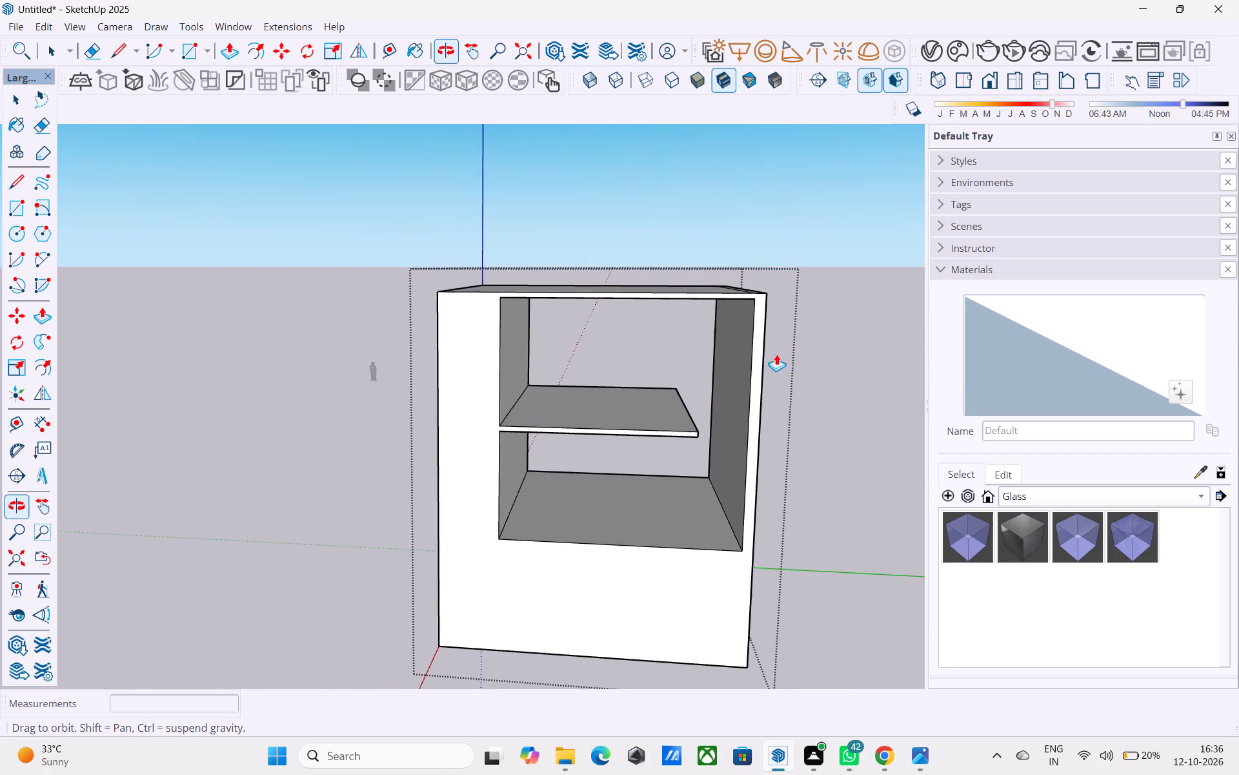
scroll(657, 455, "up", 3)
middle_click_drag(673, 448, 554, 451)
scroll(622, 429, "up", 5)
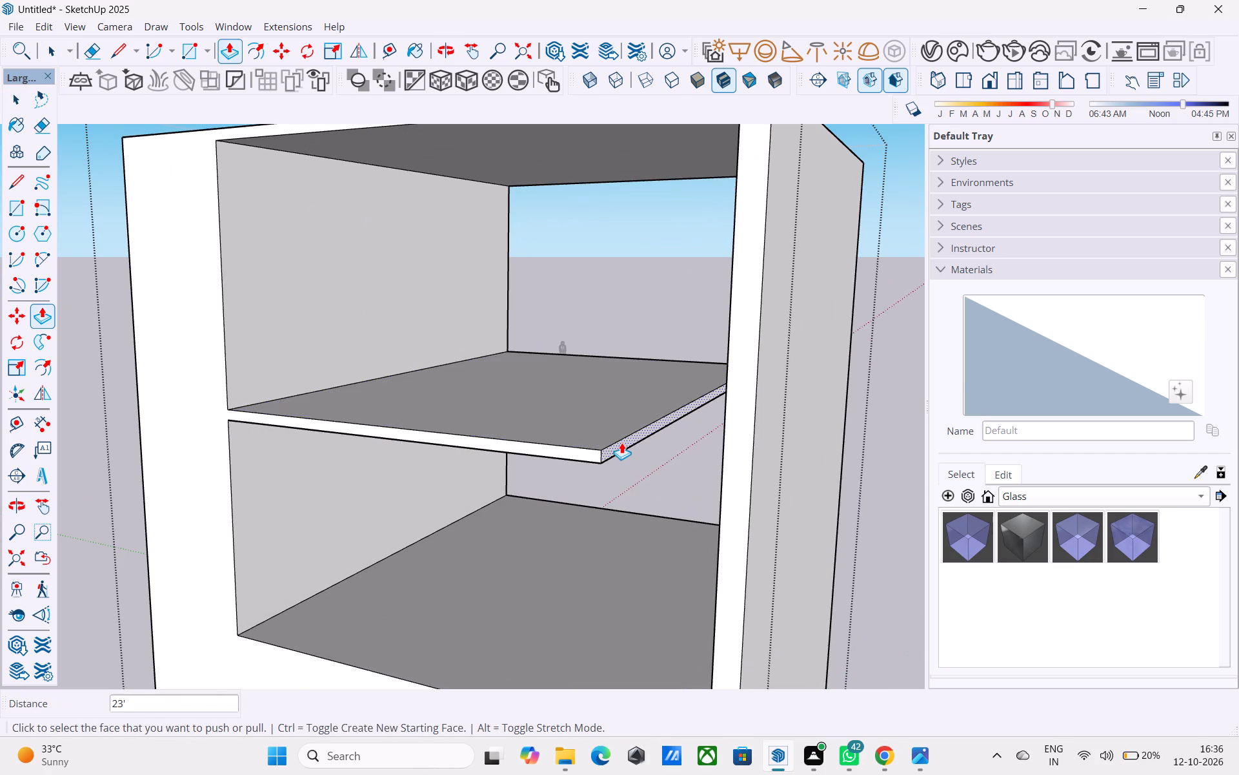
left_click(621, 442)
scroll(623, 442, "up", 1)
scroll(623, 442, "down", 6)
middle_click_drag(629, 440, 740, 426)
left_click(774, 429)
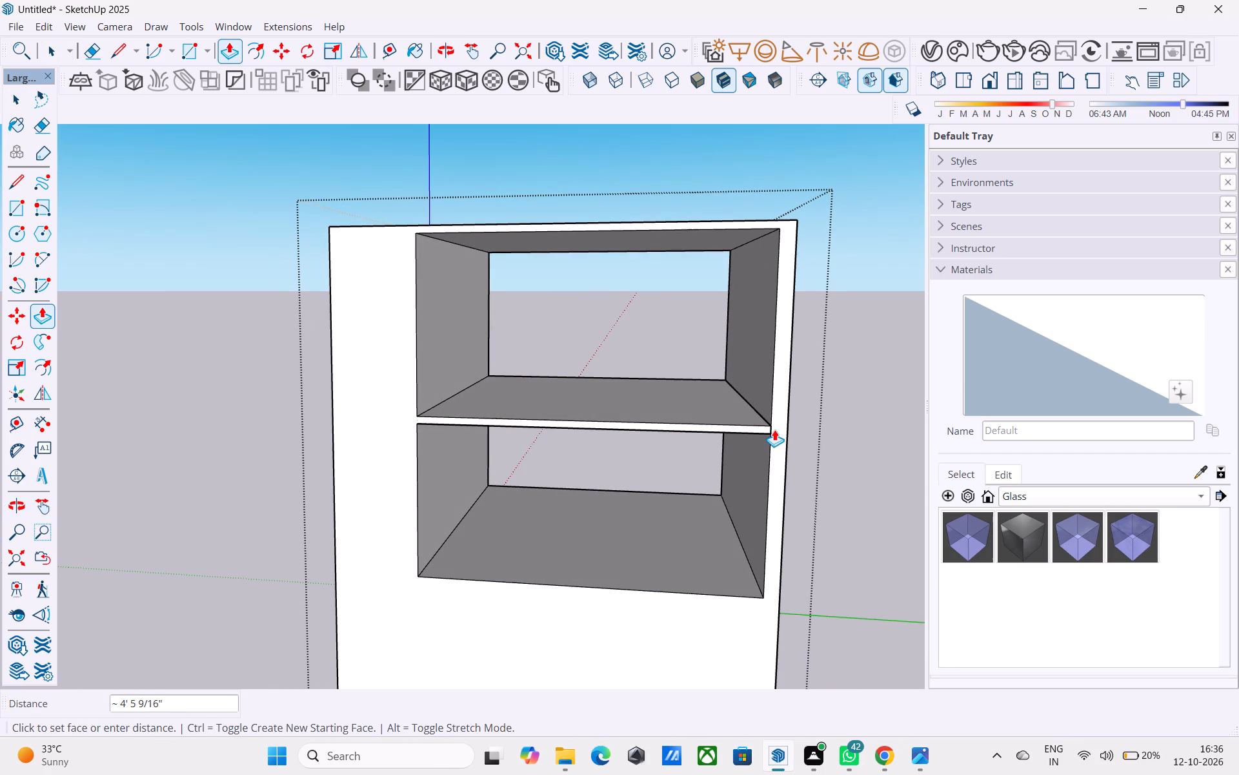
key("space")
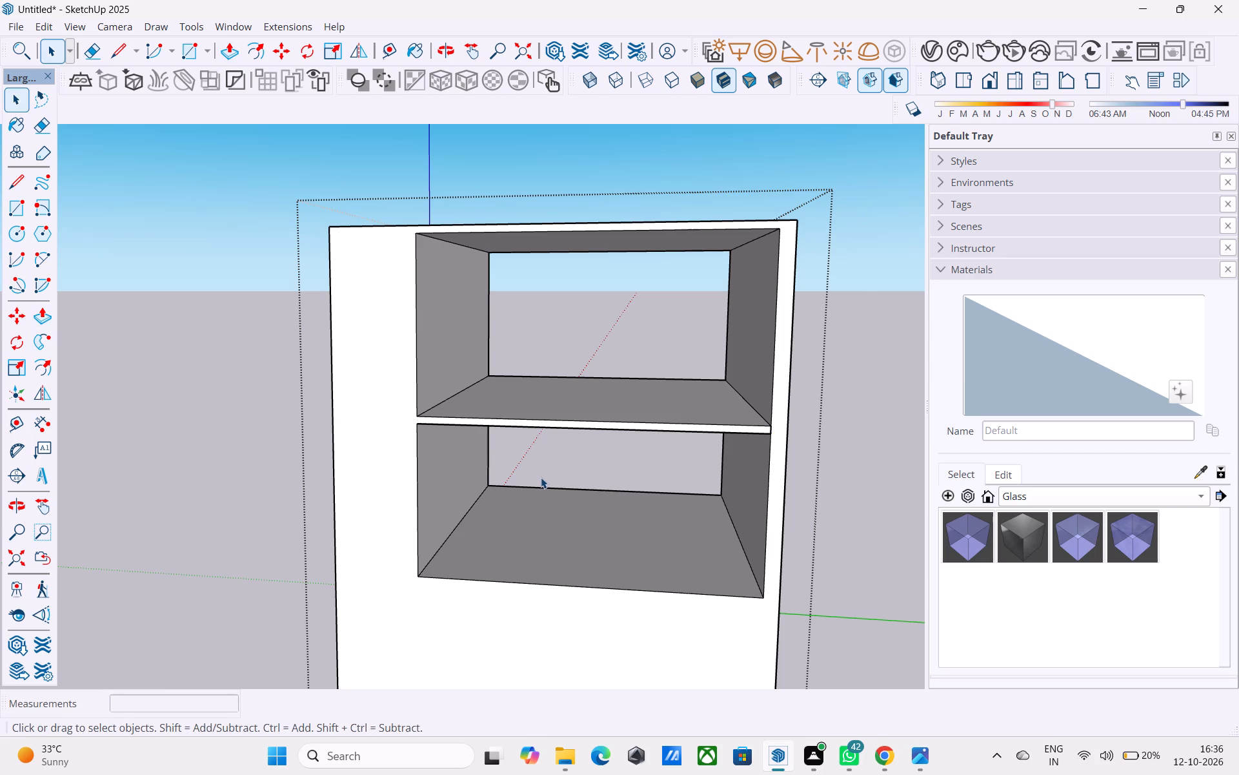
Examine the building mass from its front corner and long side.
middle_click_drag(537, 477, 749, 515)
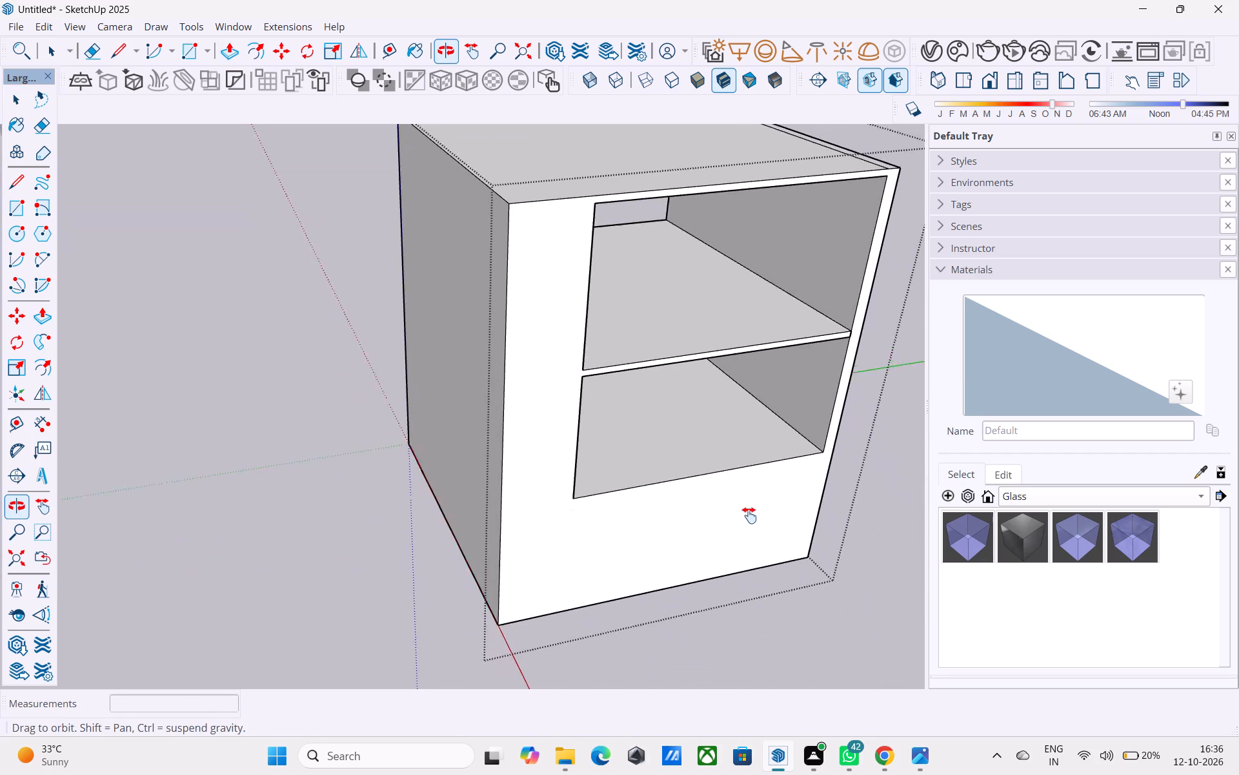
middle_click_drag(749, 515, 775, 468)
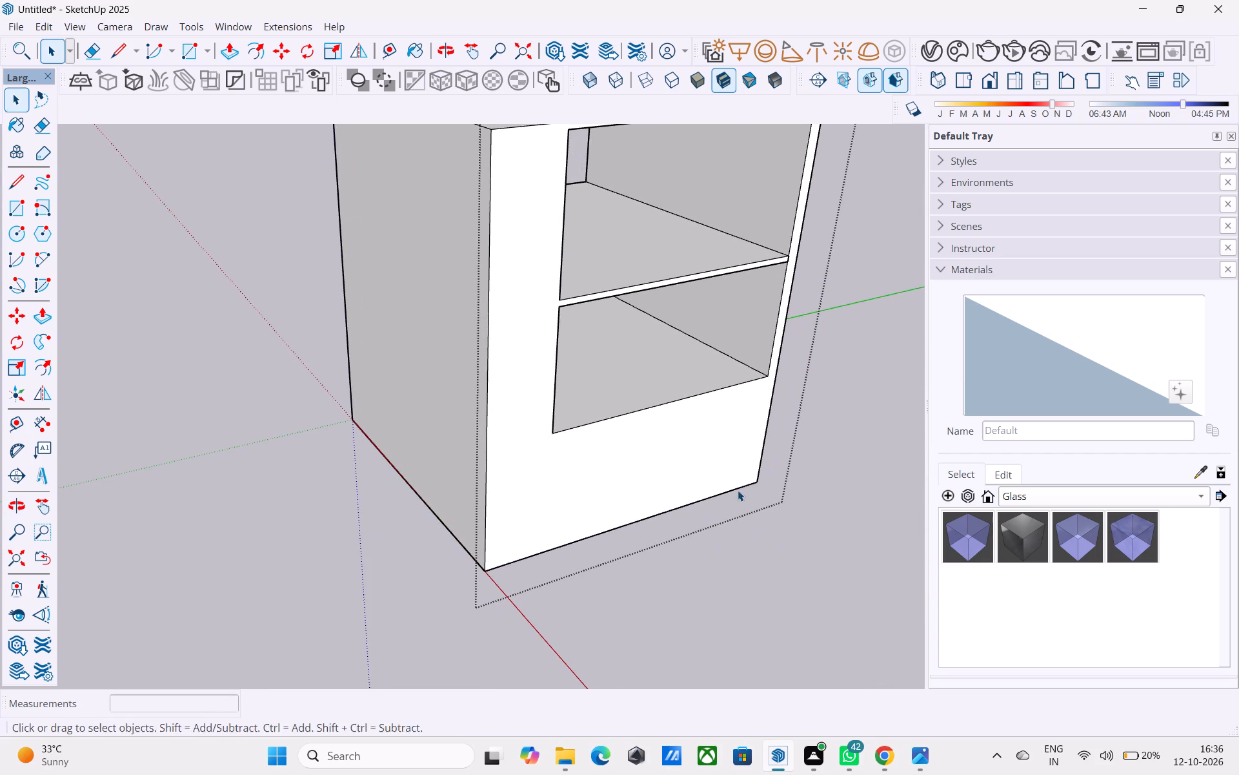
middle_click_drag(710, 508, 780, 486)
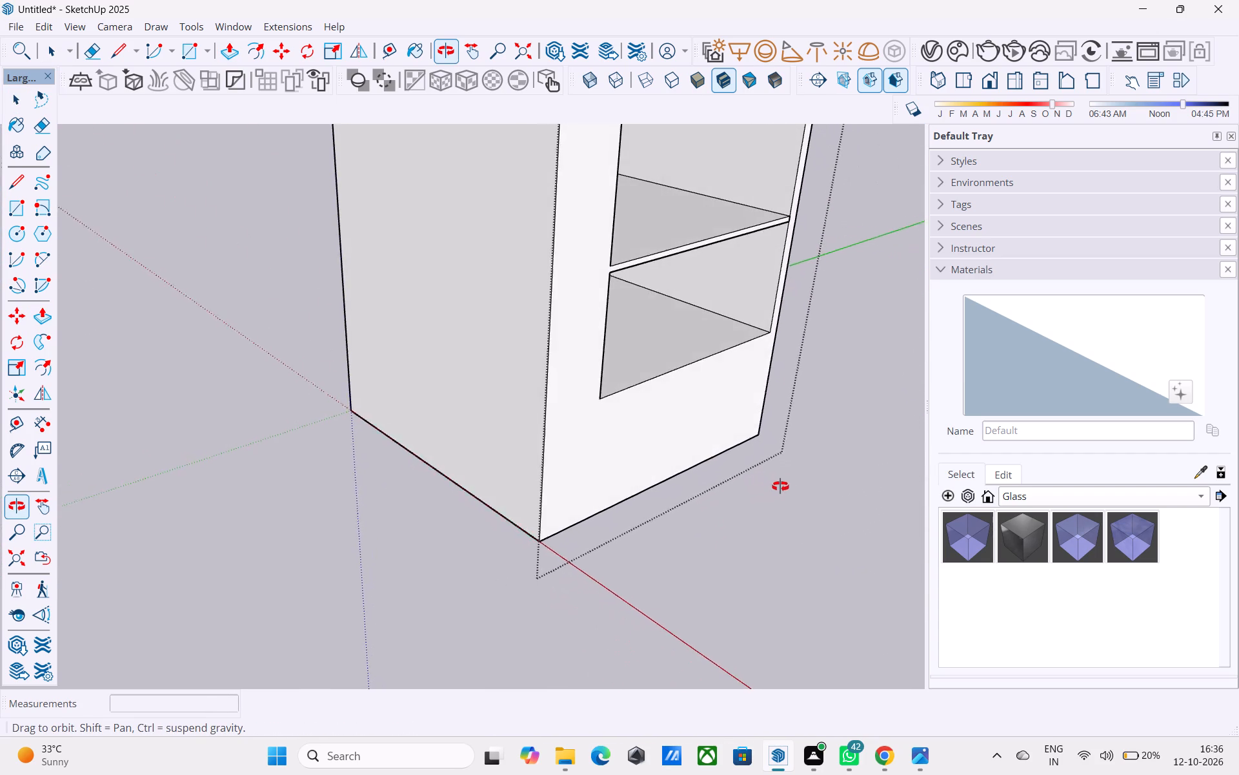
middle_click_drag(780, 486, 836, 473)
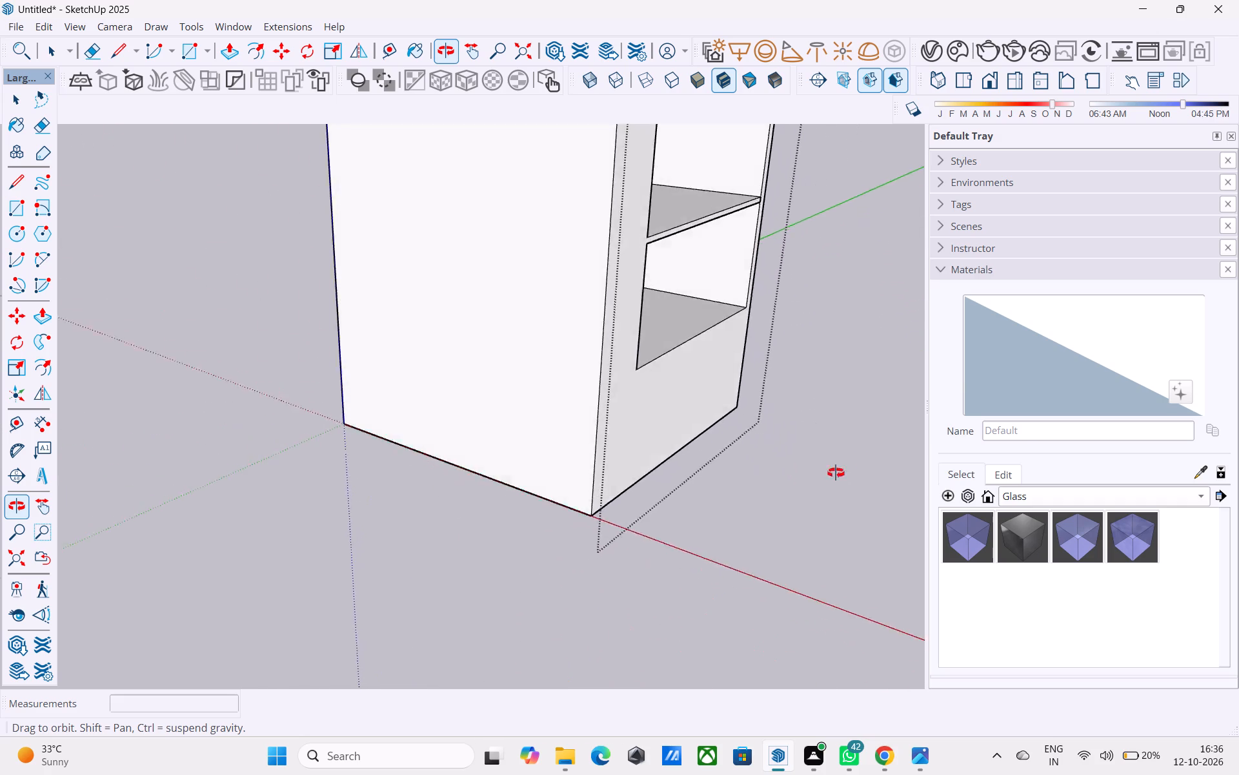
middle_click_drag(836, 473, 689, 532)
scroll(694, 522, "down", 6)
middle_click_drag(696, 521, 894, 460)
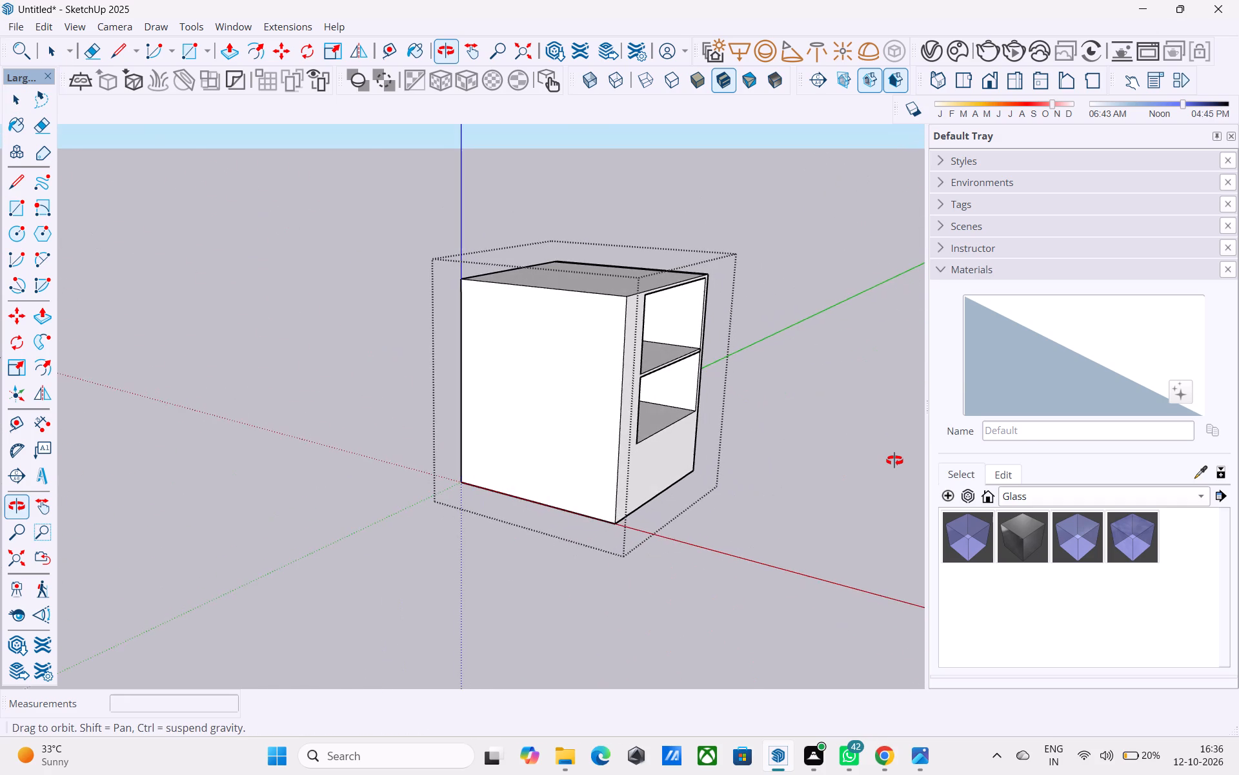
middle_click_drag(894, 460, 713, 425)
scroll(599, 454, "down", 2)
Draw a 6' line across the tall strip's front face, from the lower opening's bottom corner to the strip's outer edge.
middle_click_drag(598, 454, 616, 486, "shift")
scroll(616, 486, "up", 5)
middle_click_drag(614, 486, 596, 489, "shift")
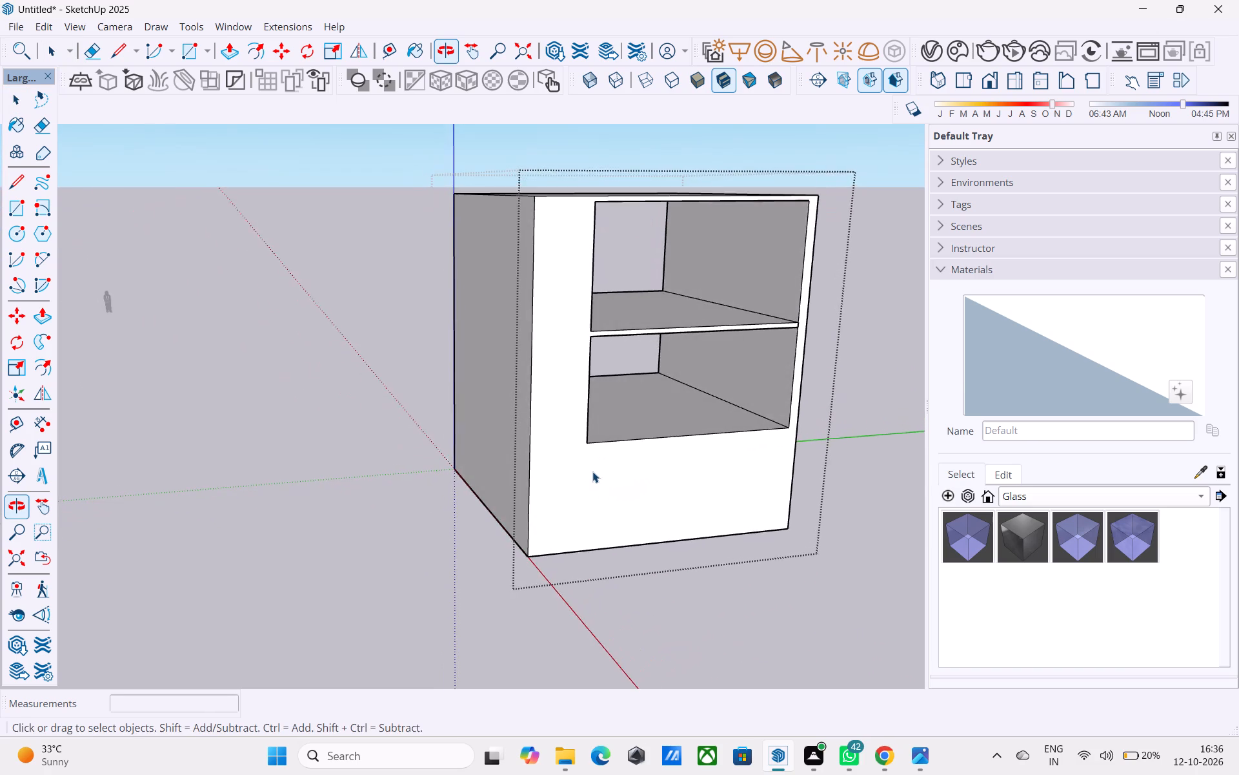
scroll(594, 462, "up", 6)
key("l")
left_click(579, 428)
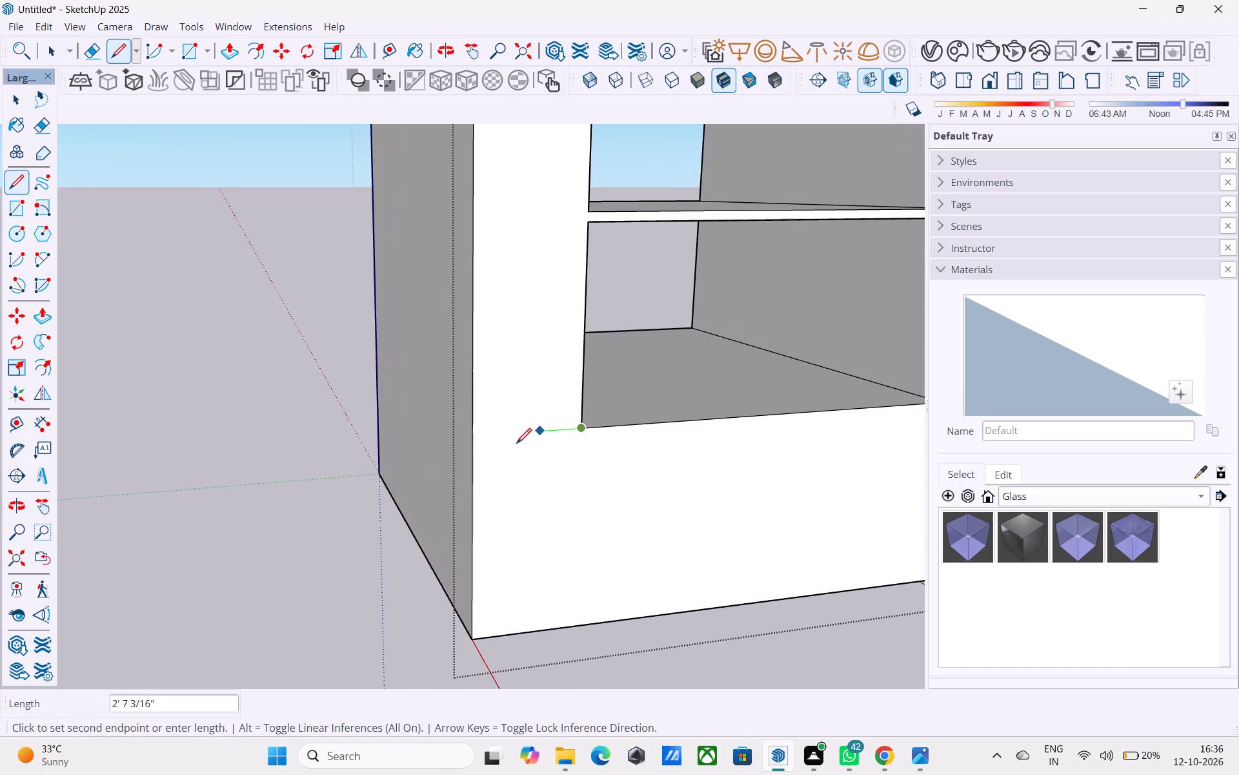
left_click(472, 438)
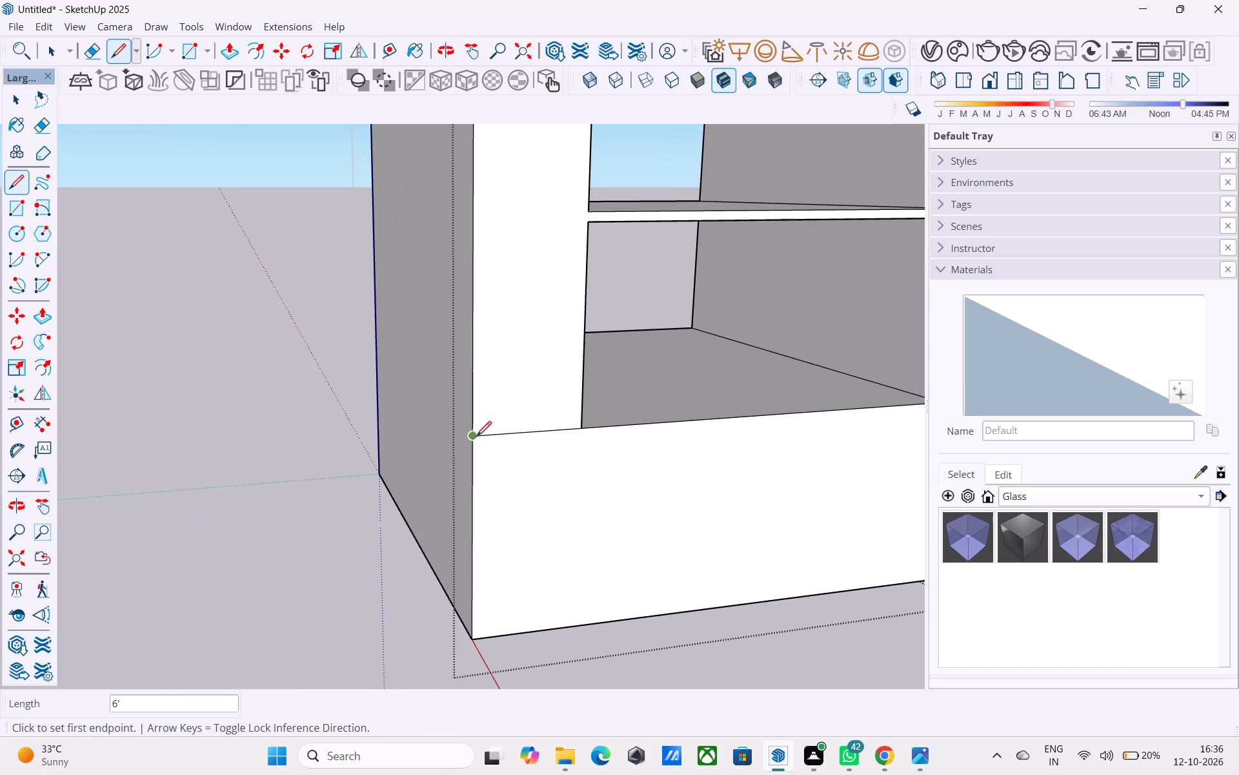
Copy the 6' line 2' downward on the front face.
key("space")
left_click(481, 435)
key("m")
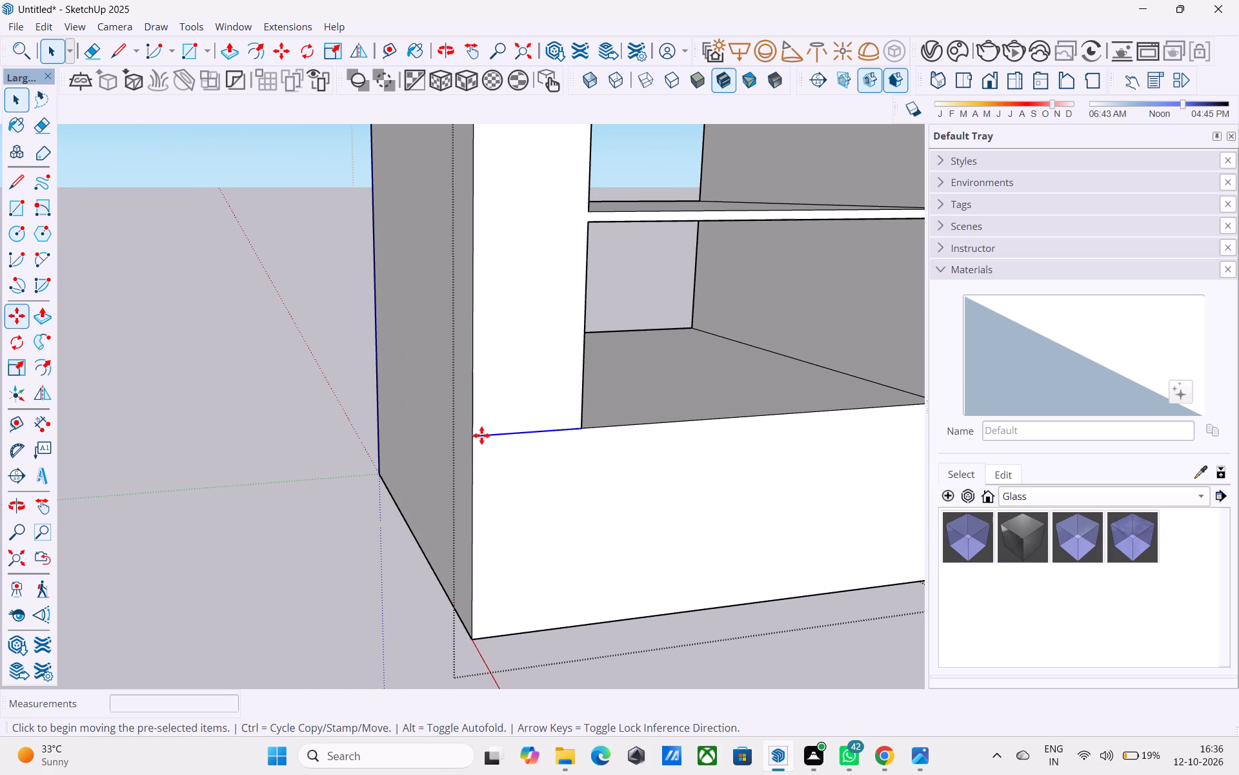
left_click(477, 433)
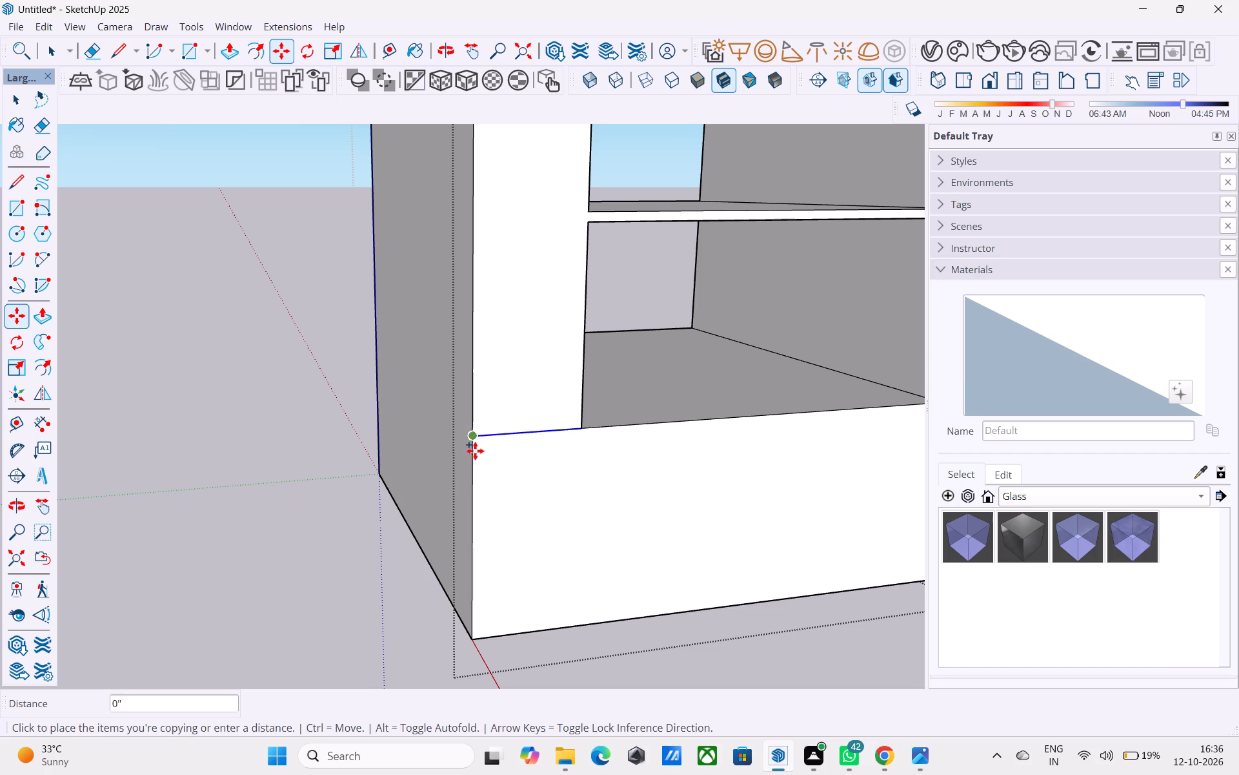
type("2'")
key("Return")
key("space")
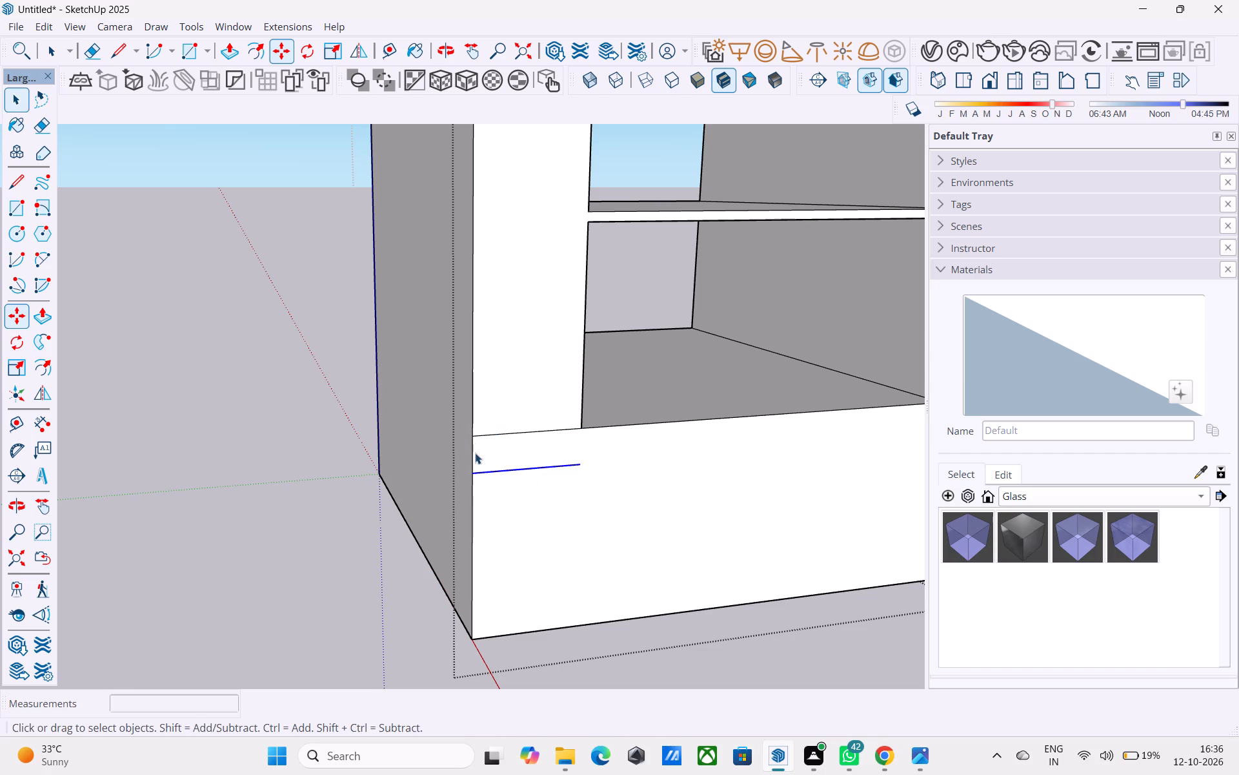
Close off the 2' band across the front face with a 24' line to the far edge and a 1' line across the side wall's foot.
key("l")
left_click(579, 468)
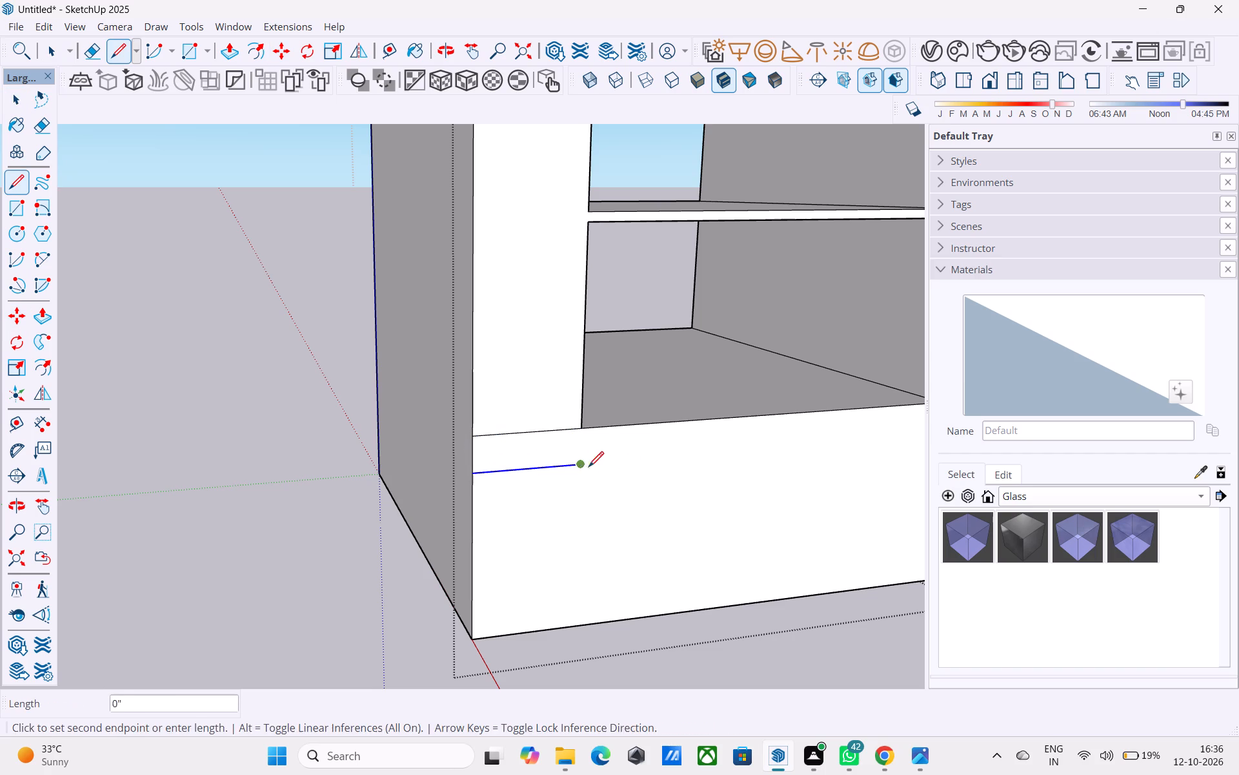
middle_click_drag(636, 469, 485, 488, "shift")
scroll(485, 482, "down", 4)
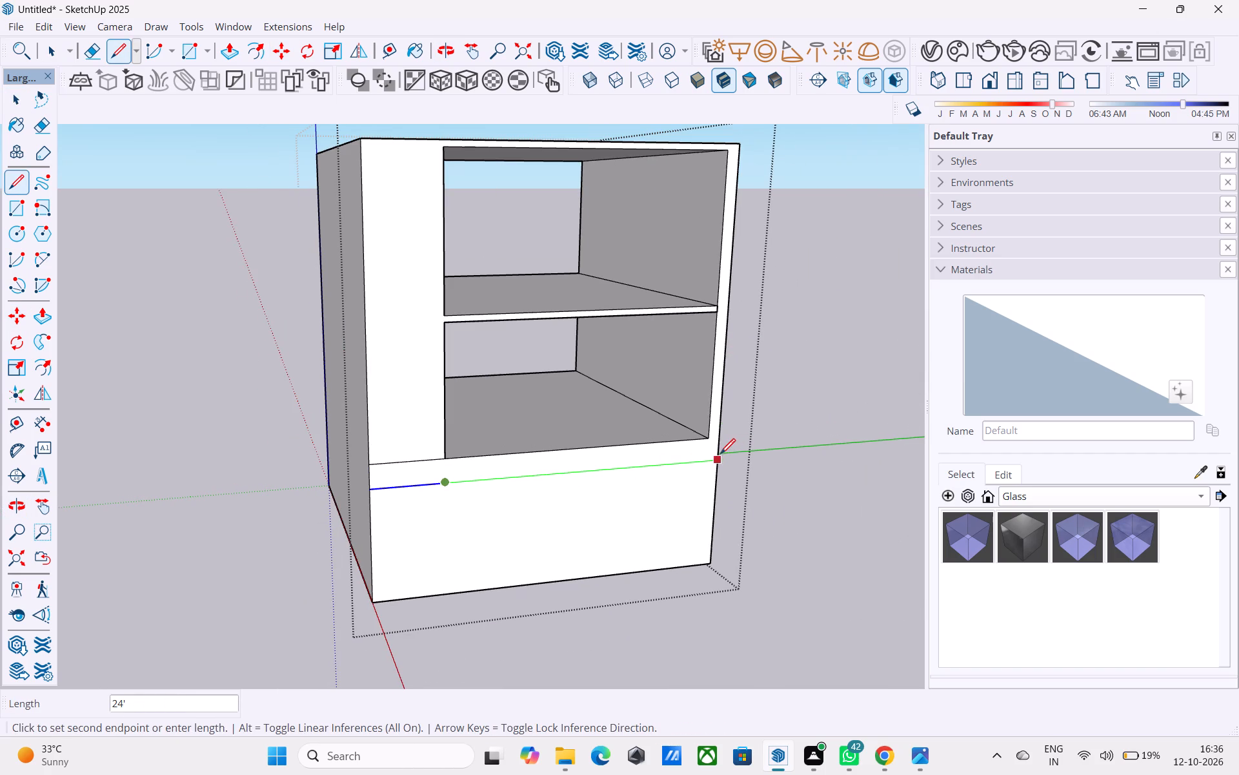
left_click(717, 457)
left_click_drag(706, 443, 712, 443)
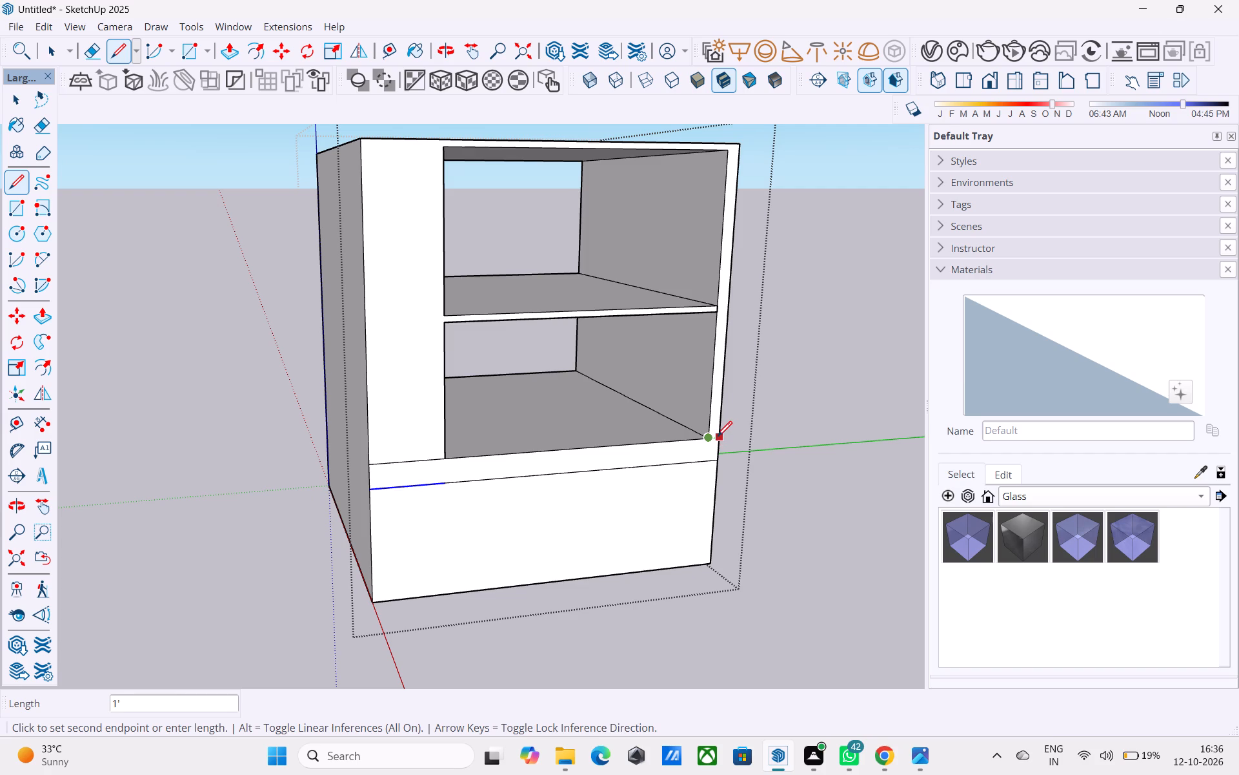
left_click(717, 438)
Push/Pull the full-width 2' band on the front face outward 6' as a projecting slab.
key("space")
left_click(703, 447)
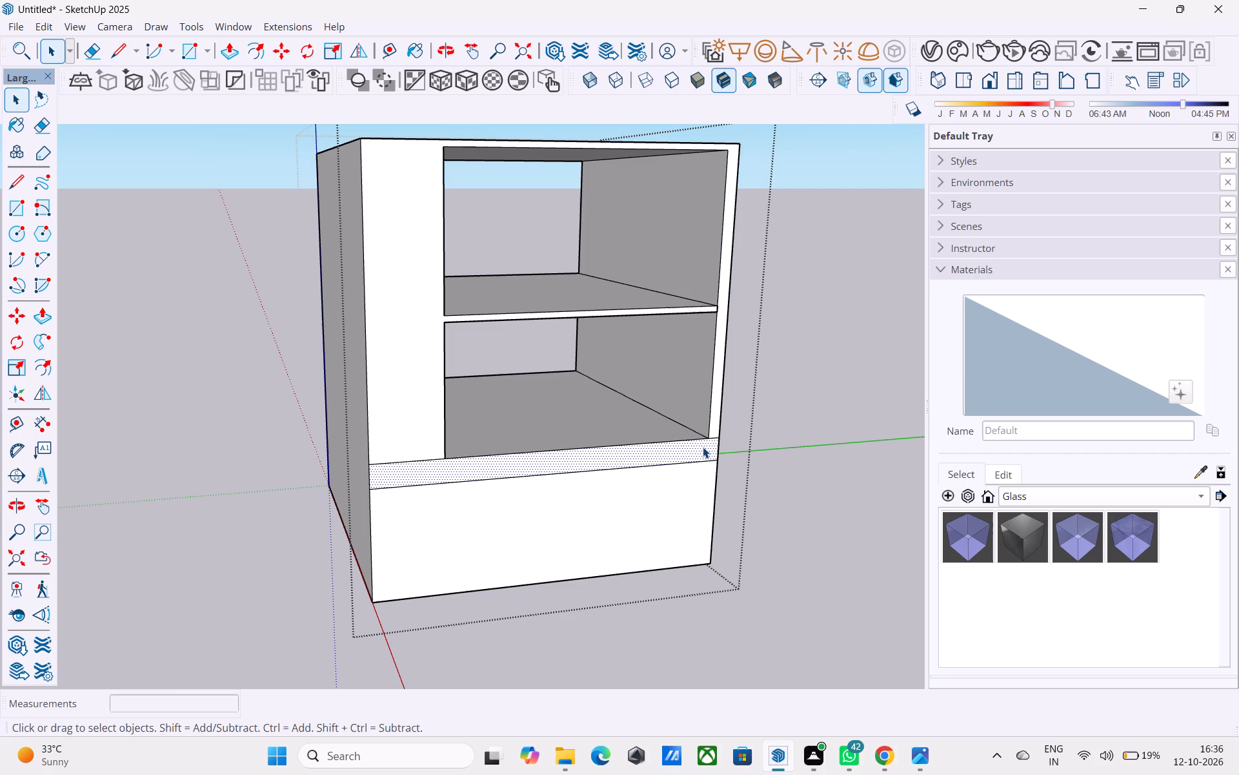
key("p")
left_click(703, 447)
scroll(741, 477, "down", 3)
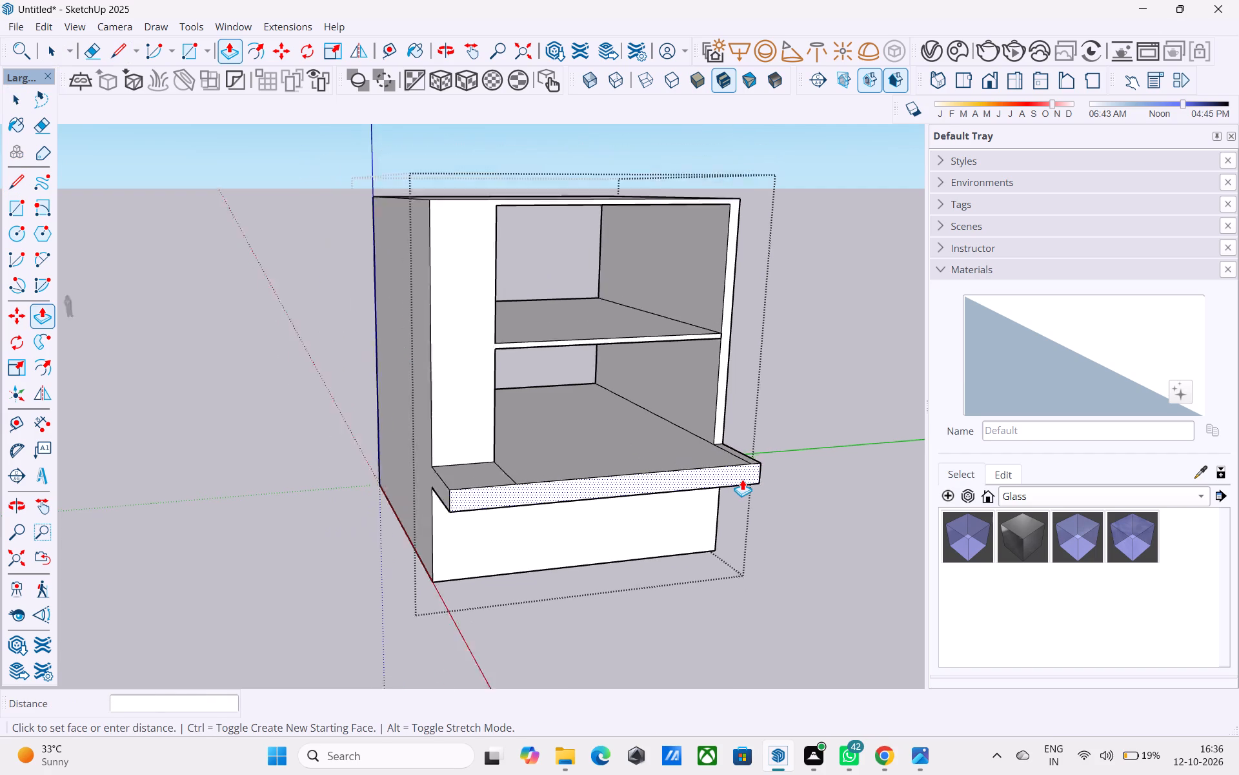
scroll(742, 479, "down", 1)
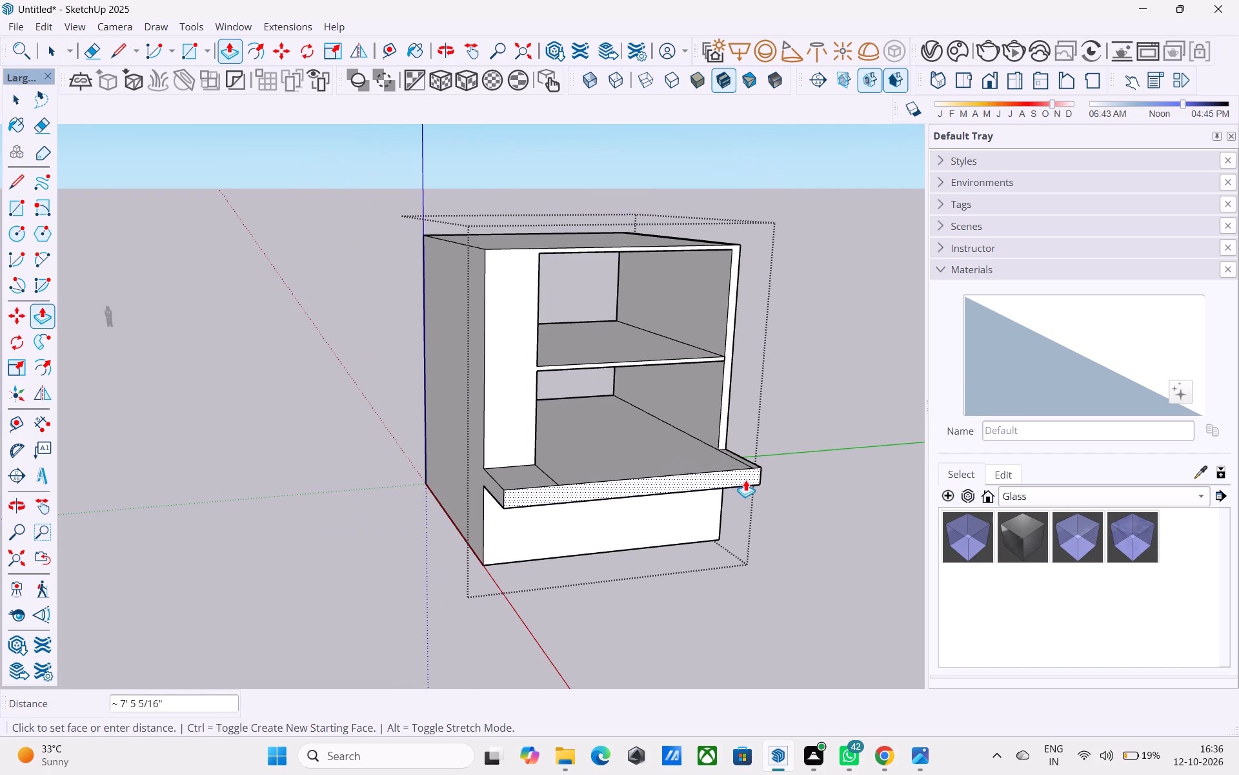
type("6'")
key("Return")
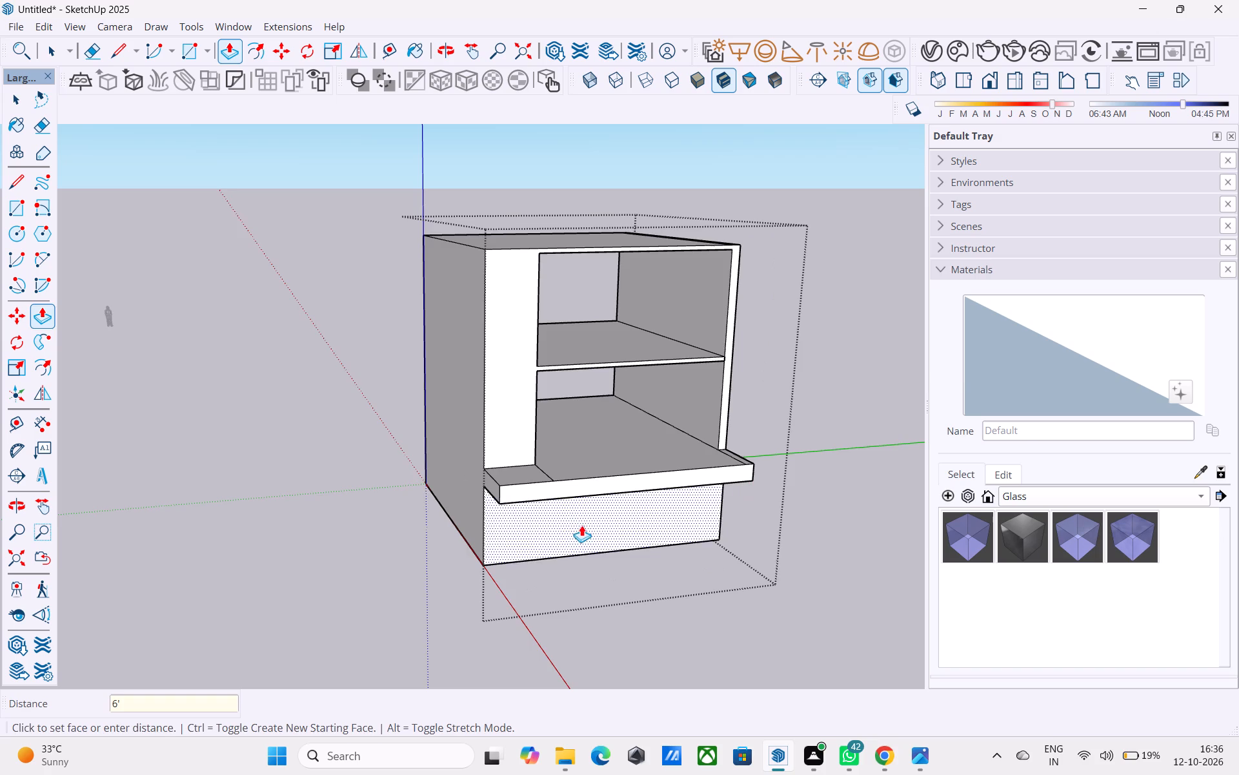
Push/Pull the projecting slab's front face outward a further 6'.
middle_click_drag(581, 526, 783, 499)
scroll(704, 506, "up", 3)
middle_click_drag(703, 506, 623, 526)
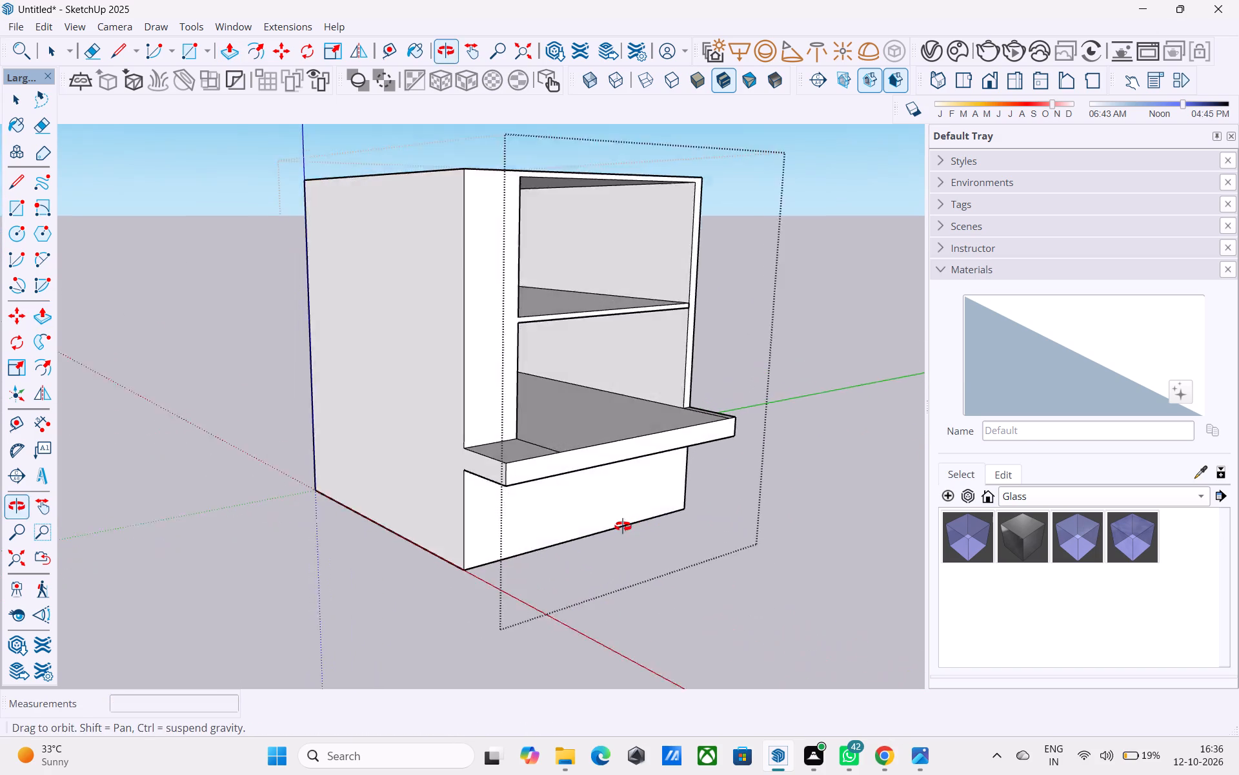
middle_click_drag(623, 526, 609, 521)
scroll(572, 480, "up", 2)
left_click(562, 454)
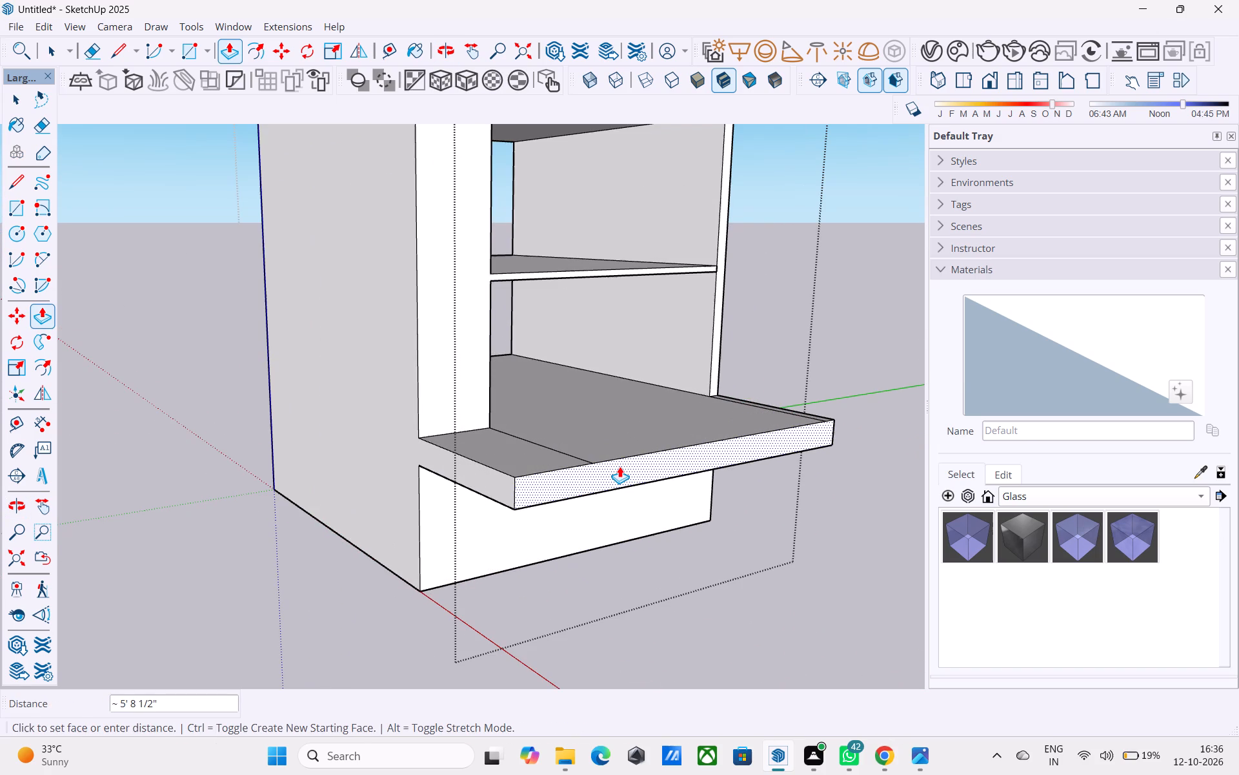
type("6'")
key("Return")
key("space")
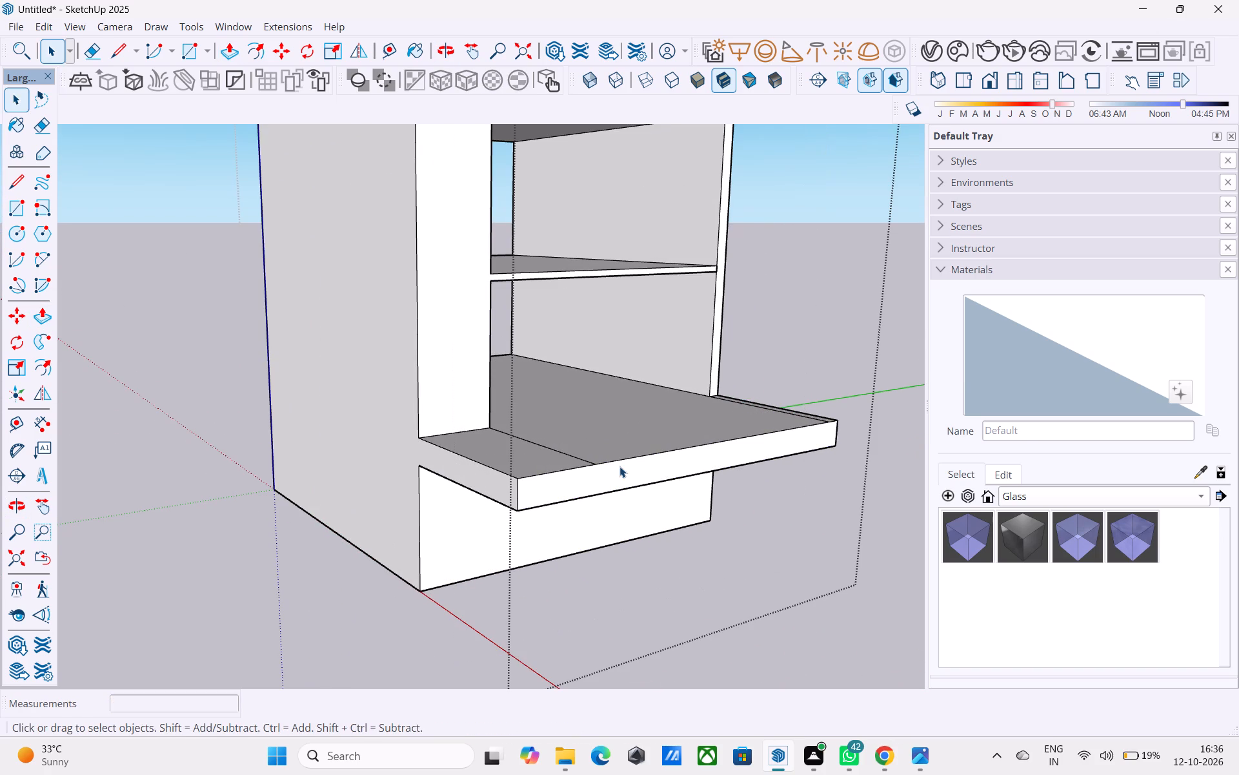
Erase the seam line on the projecting slab's top that runs out from the tall strip's inner corner.
key("e")
left_click(563, 456)
key("space")
Examine the projecting slab and the open storeys above it from the front, above, below and the side.
middle_click_drag(569, 453, 546, 455)
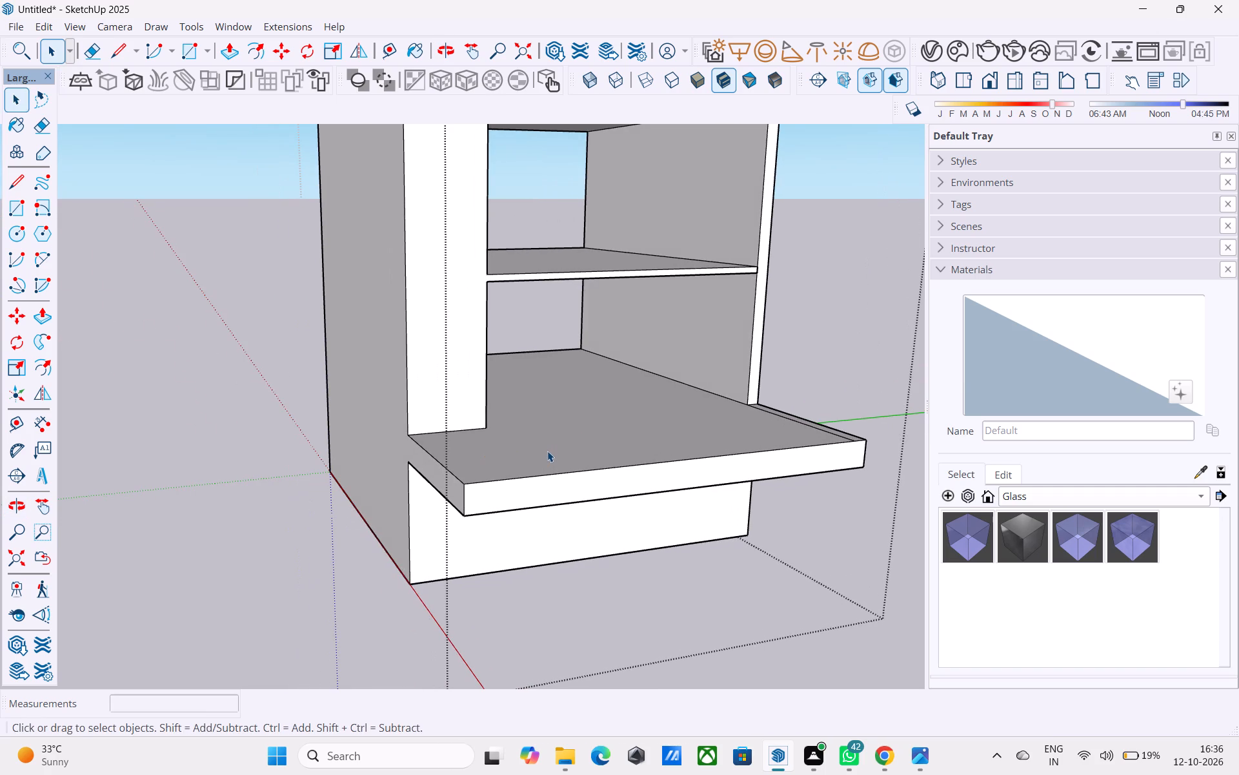
scroll(547, 451, "down", 4)
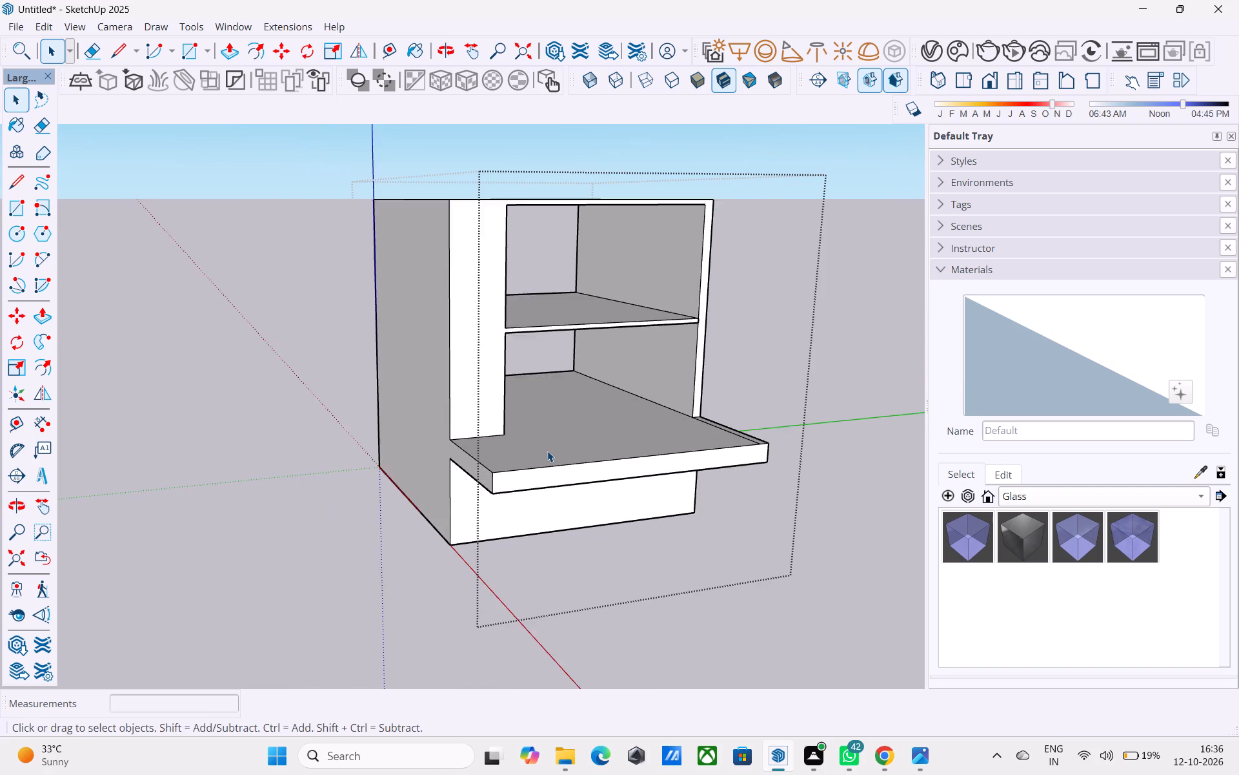
scroll(547, 451, "down", 2)
middle_click_drag(547, 452, 567, 474)
middle_click_drag(544, 470, 479, 480)
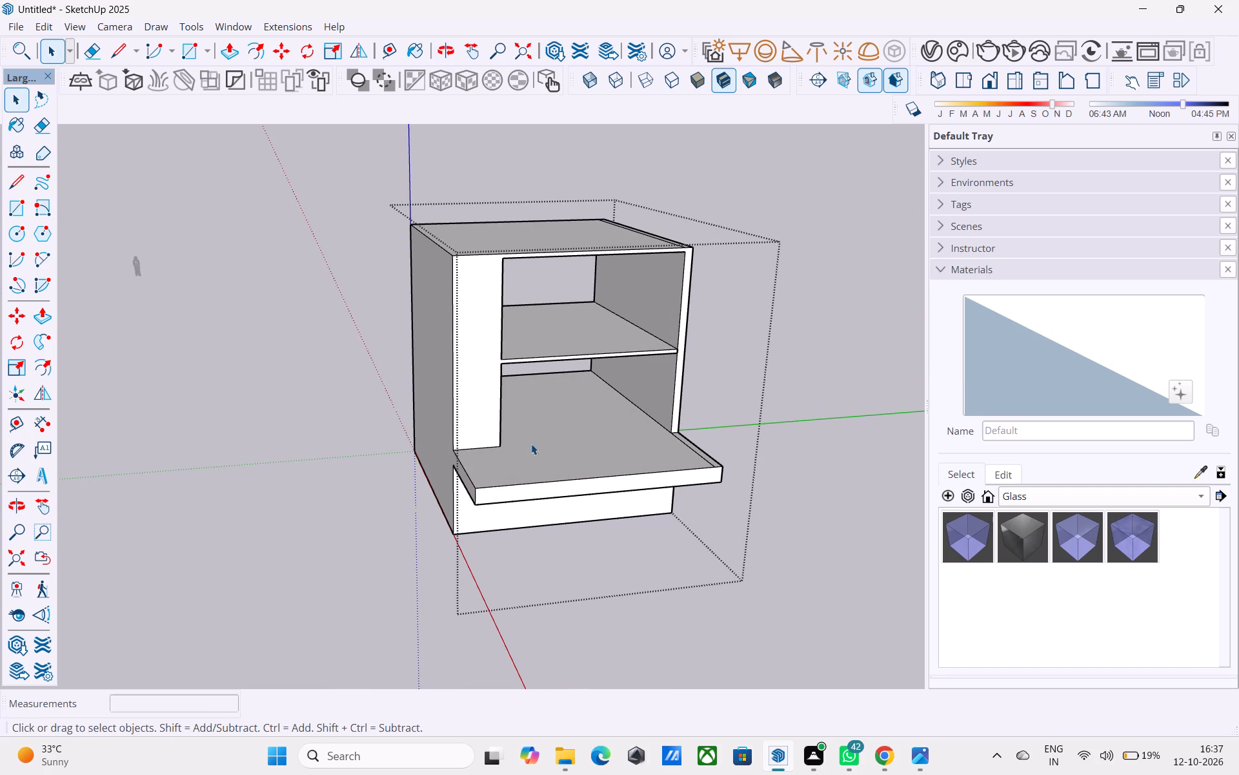
middle_click_drag(631, 457, 463, 436)
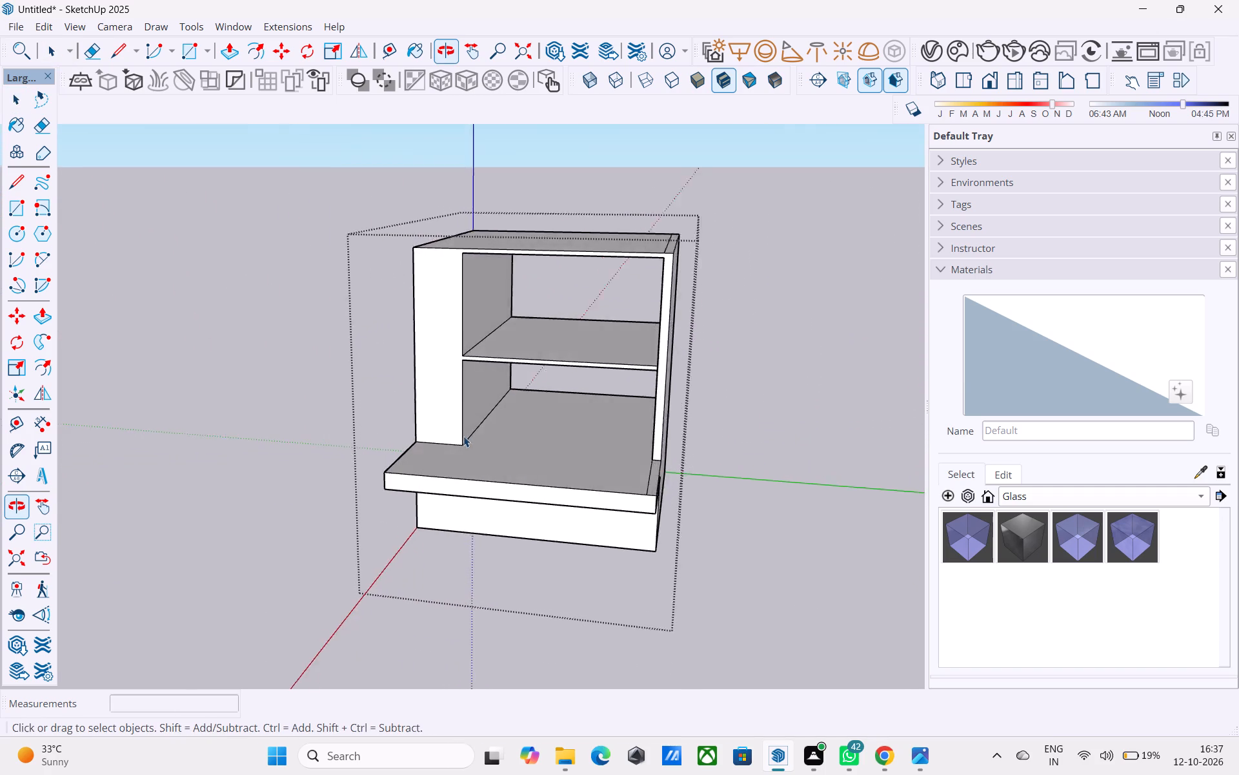
middle_click_drag(463, 436, 463, 437)
scroll(463, 435, "up", 5)
scroll(475, 418, "down", 2)
middle_click_drag(485, 424, 463, 351)
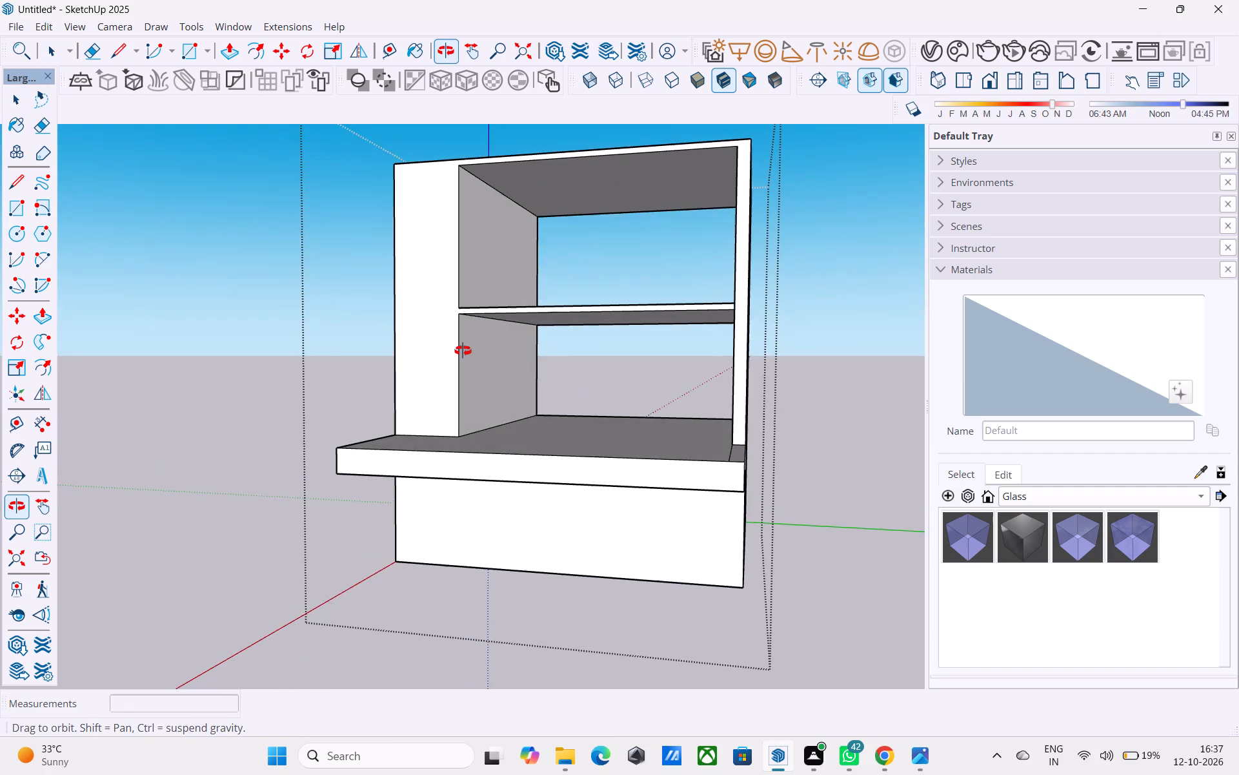
middle_click_drag(463, 351, 707, 367)
key("space")
scroll(628, 371, "down", 4)
scroll(625, 475, "up", 4)
scroll(625, 475, "down", 5)
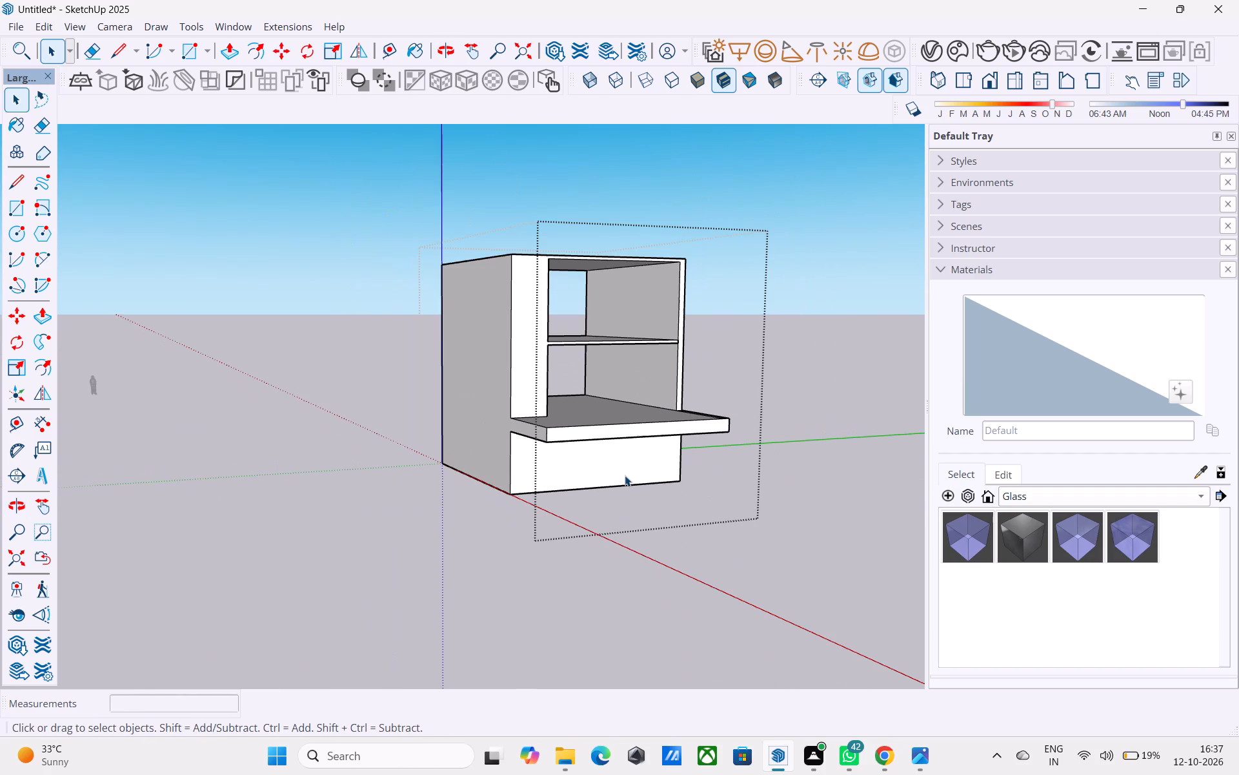
middle_click_drag(638, 452, 706, 449)
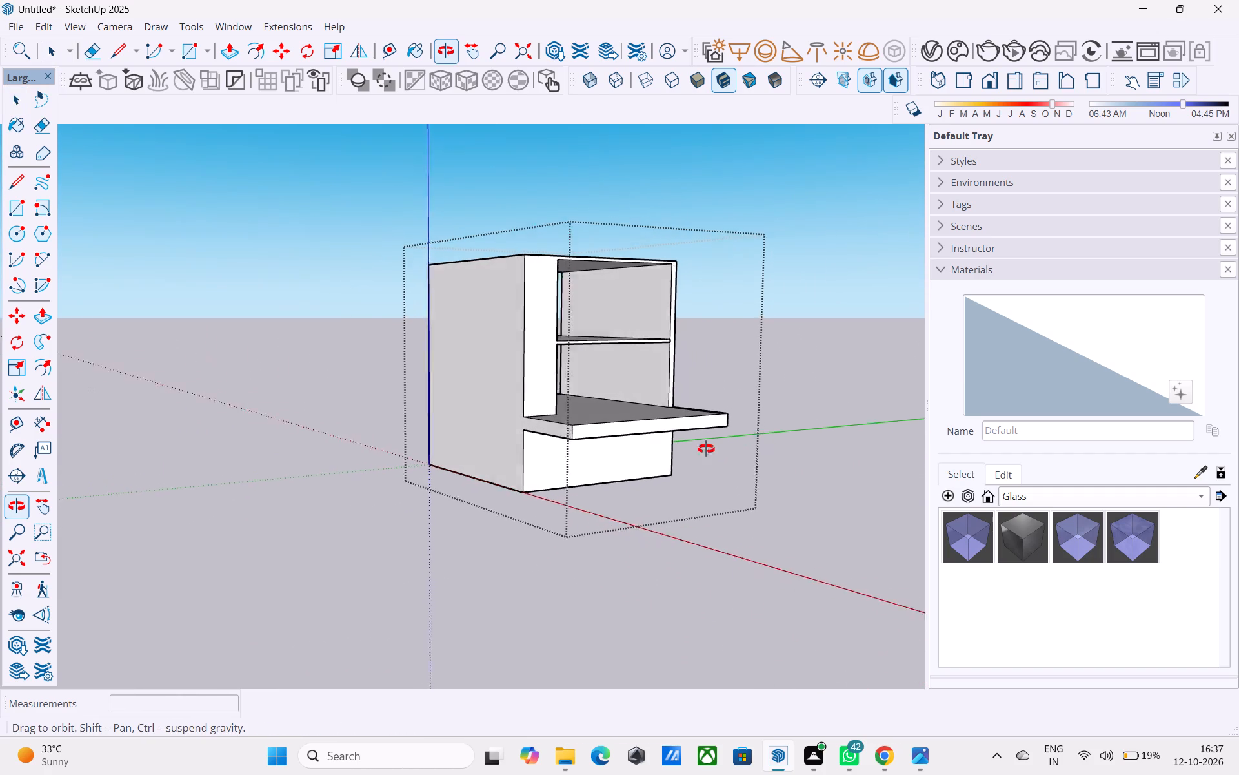
middle_click_drag(706, 449, 791, 448)
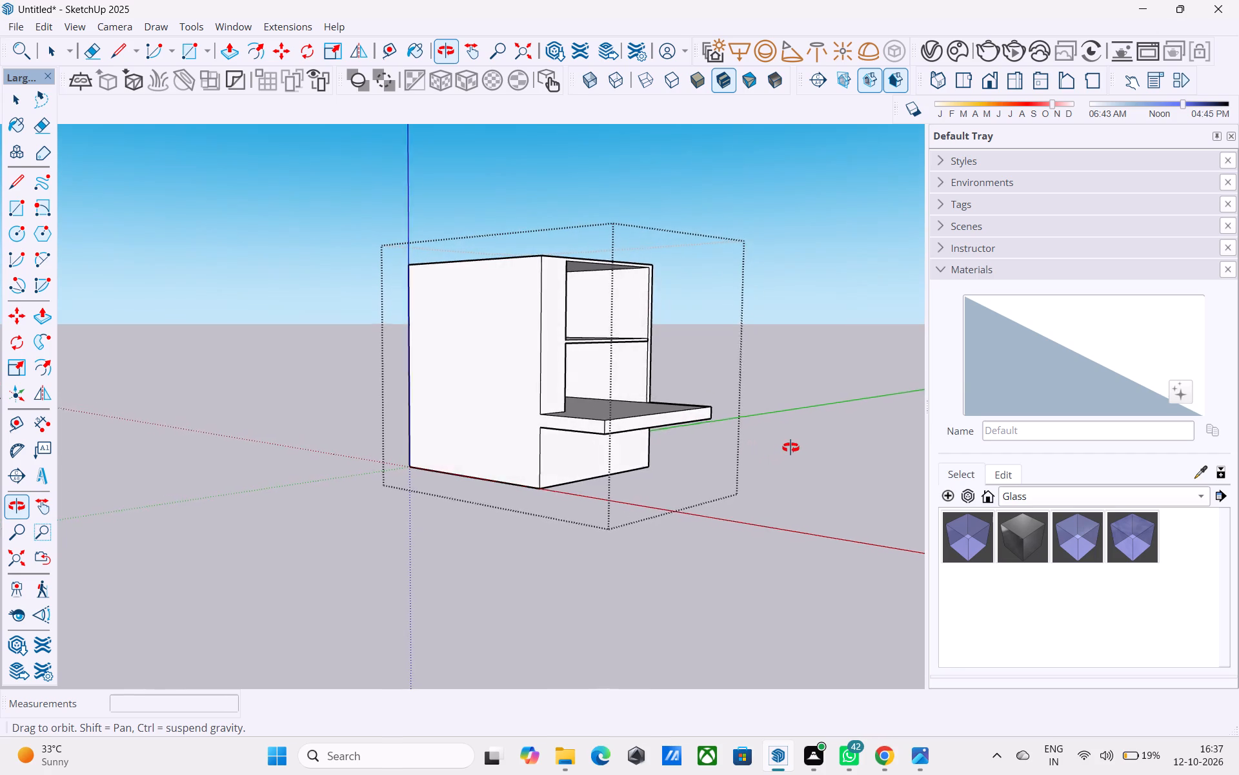
middle_click_drag(791, 448, 796, 448)
Draw a short vertical line across the middle slab's front edge where it meets the tall strip's inner edge.
scroll(563, 325, "up", 2)
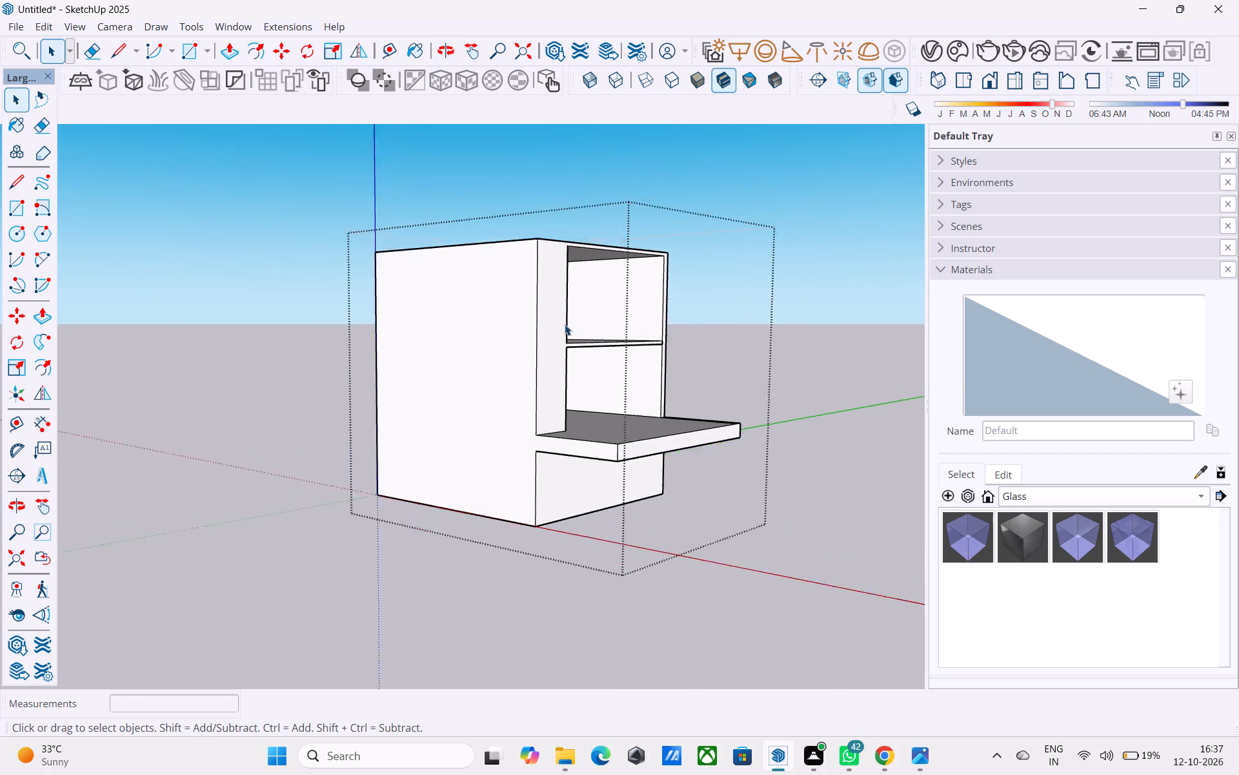
scroll(565, 324, "up", 3)
middle_click_drag(550, 318, 492, 338)
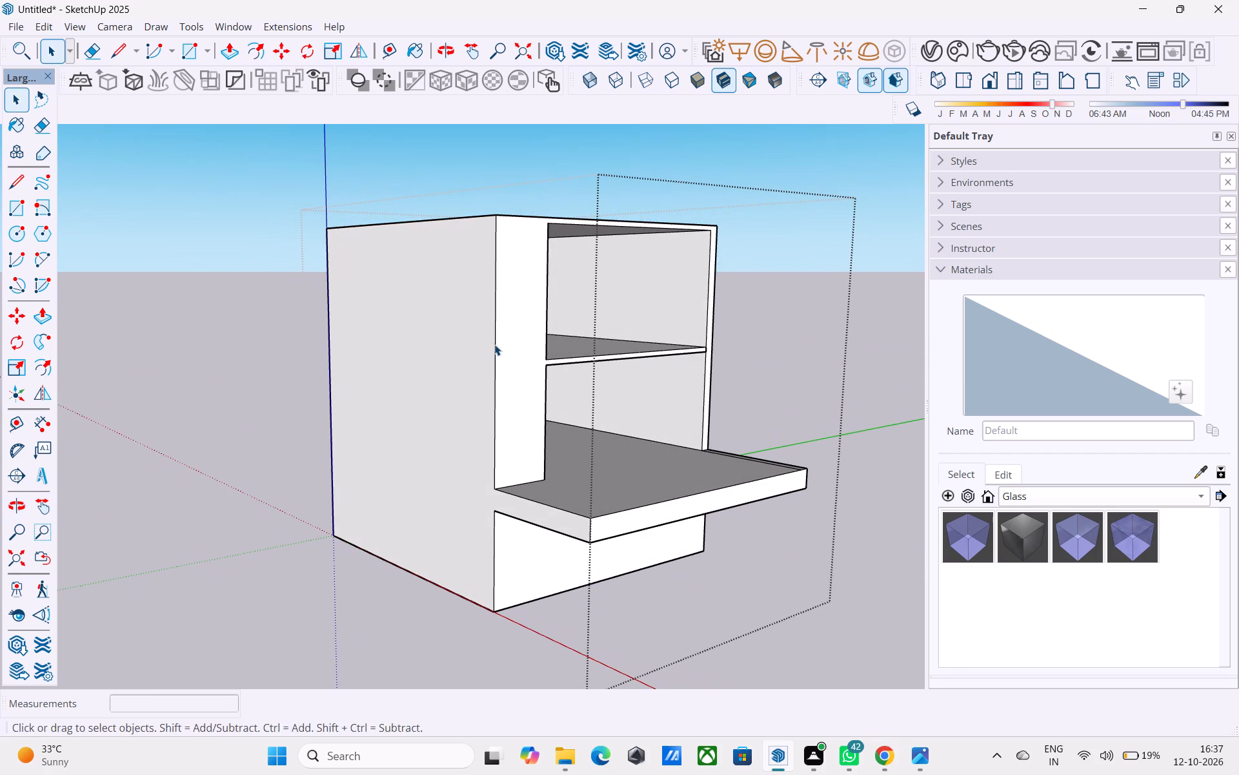
key("l")
scroll(520, 371, "up", 6)
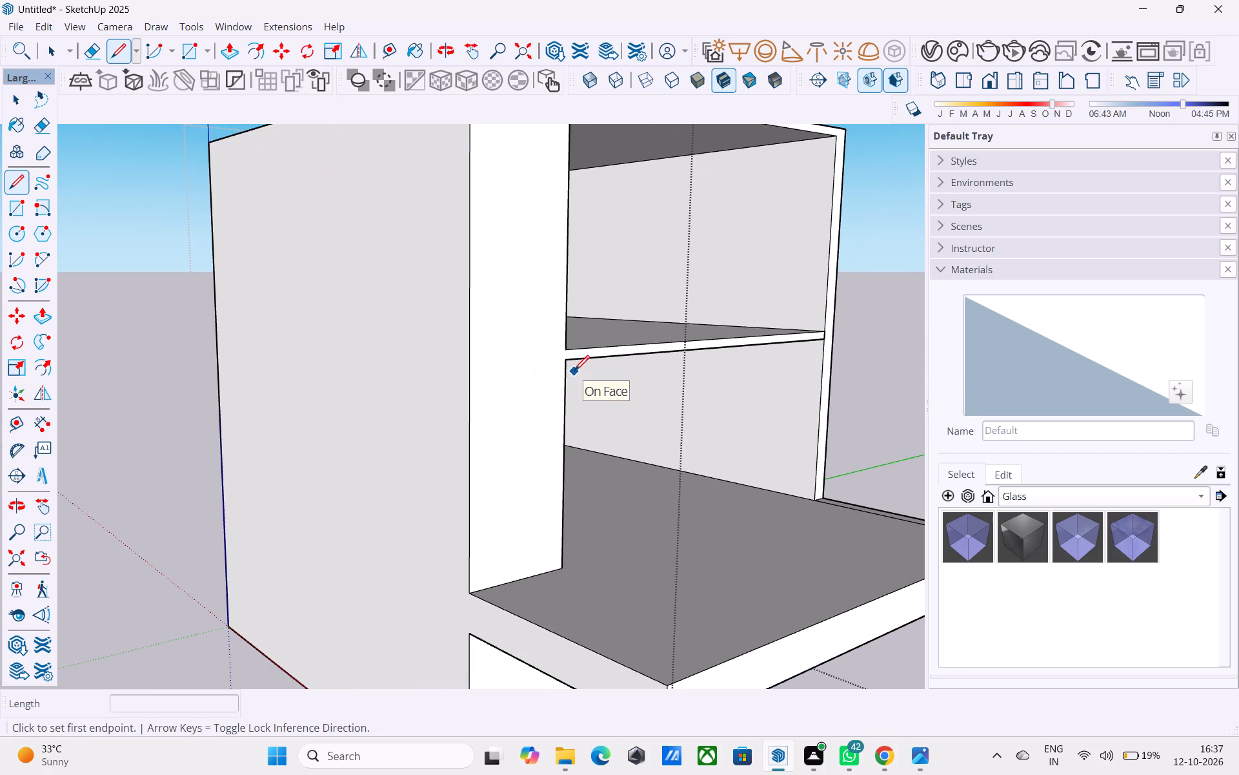
scroll(570, 370, "up", 1)
scroll(570, 369, "down", 5)
scroll(569, 367, "up", 7)
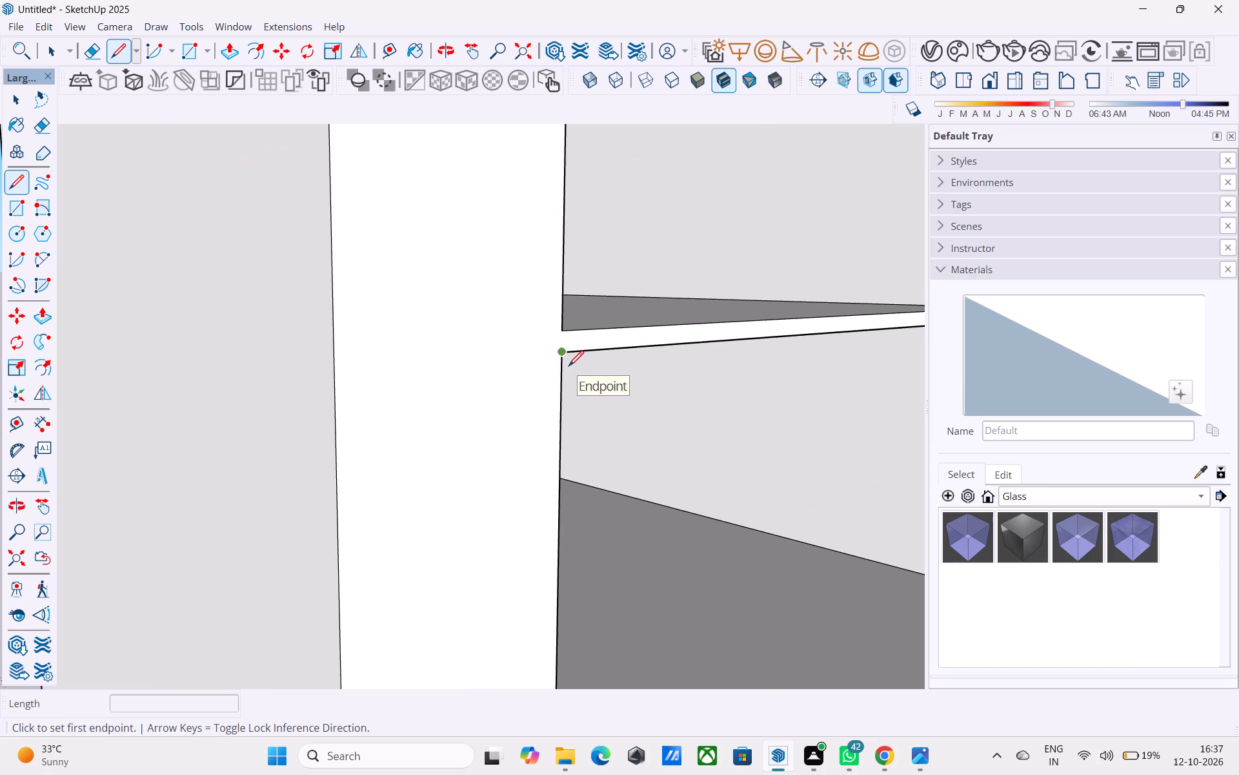
left_click(569, 367)
key("l")
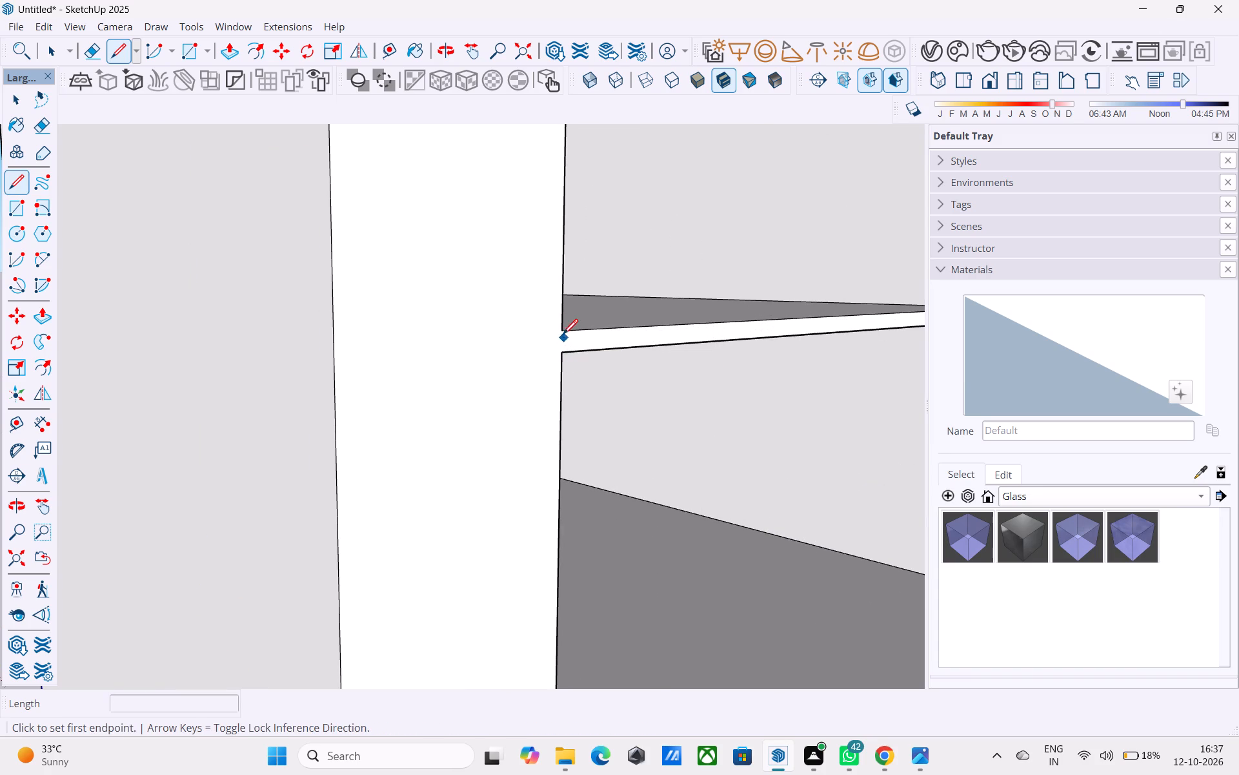
left_click(563, 332)
left_click(563, 348)
key("space")
Draw a short vertical line across the roof slab's front edge, up from the tall strip's inner top corner.
scroll(536, 389, "down", 8)
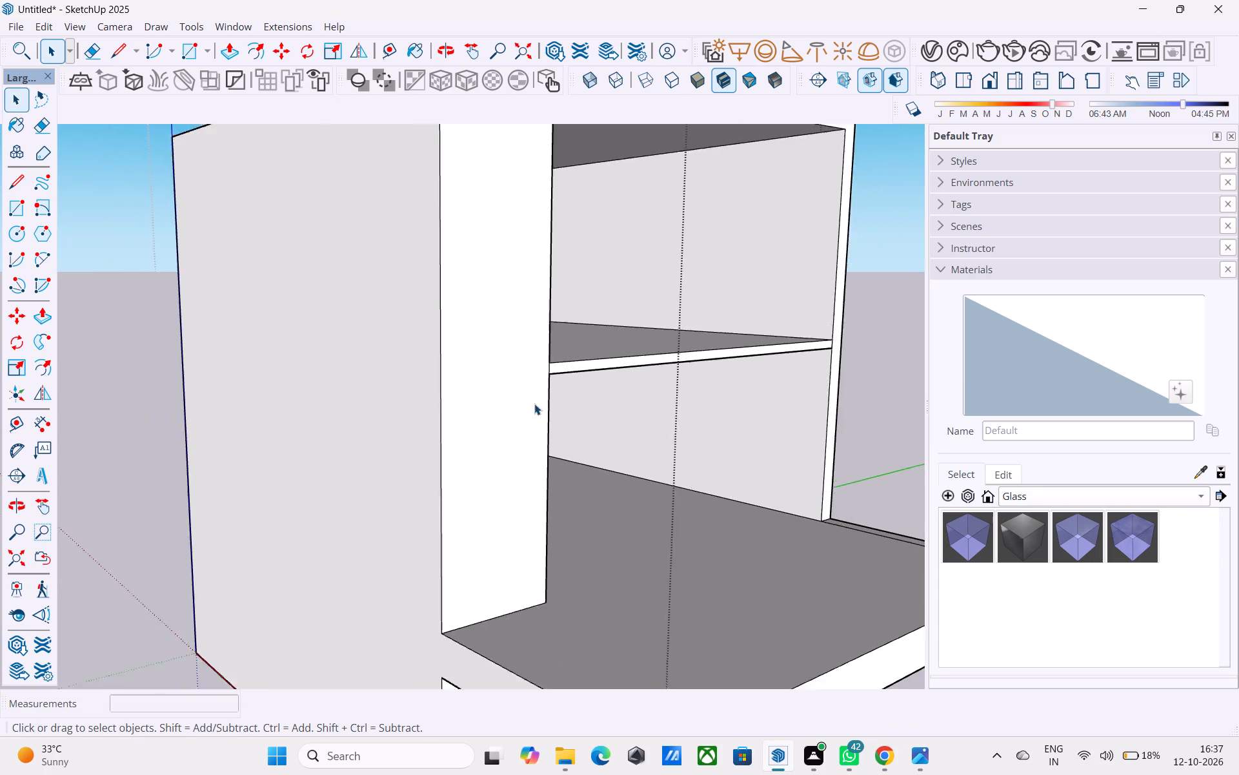
scroll(534, 404, "down", 7)
middle_click_drag(533, 405, 498, 491)
scroll(501, 251, "up", 7)
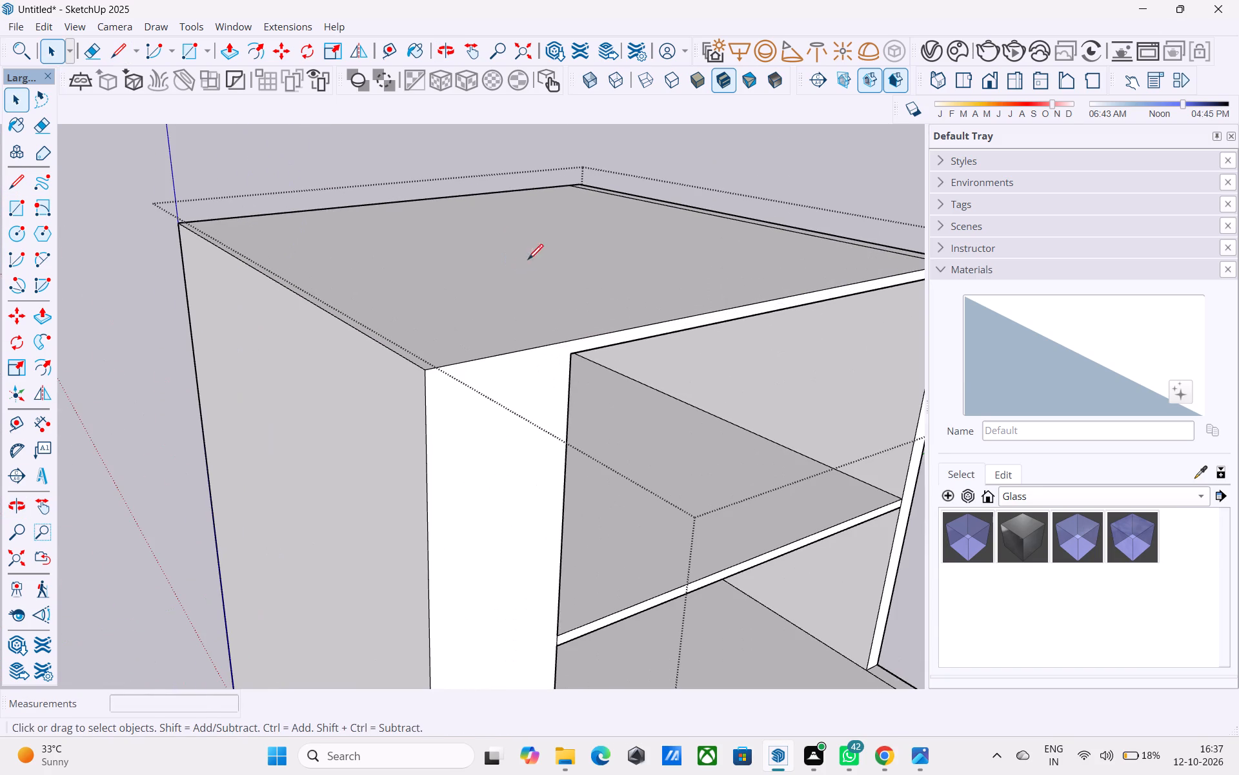
key("l")
scroll(572, 357, "up", 4)
left_click(565, 348)
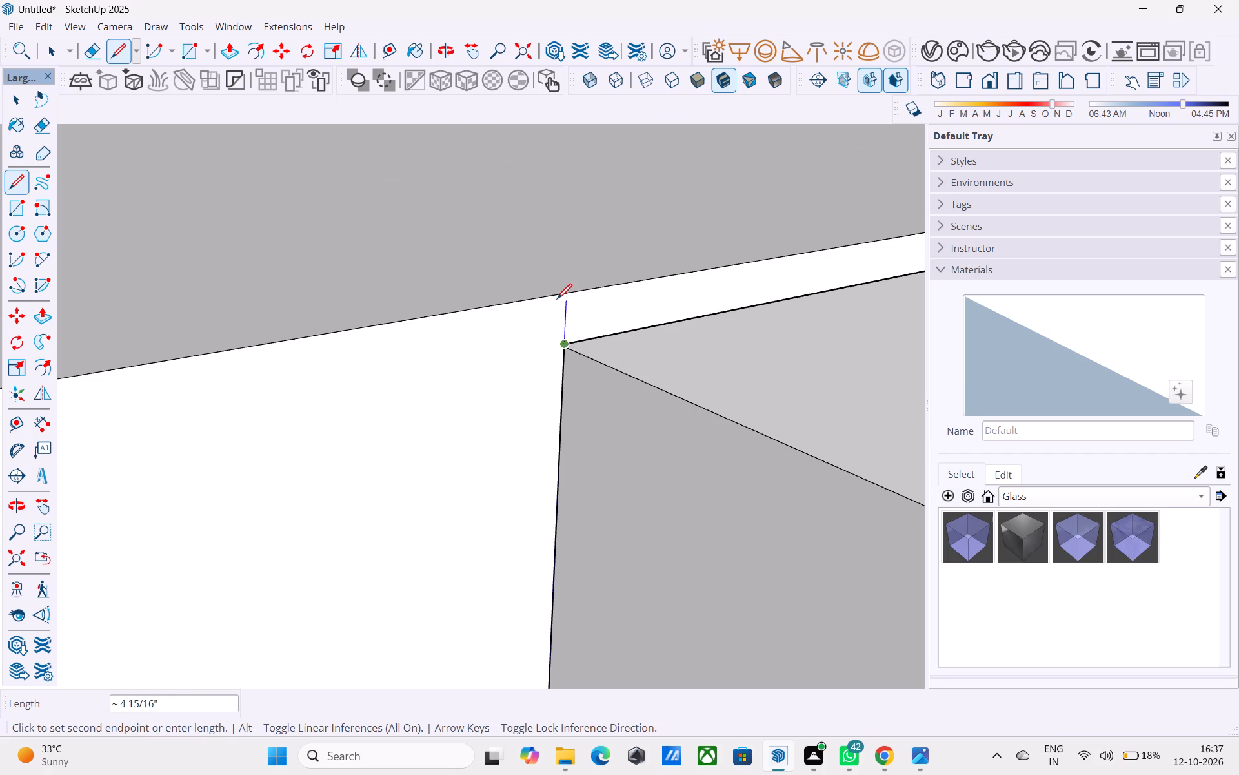
left_click(560, 298)
key("space")
scroll(518, 283, "down", 13)
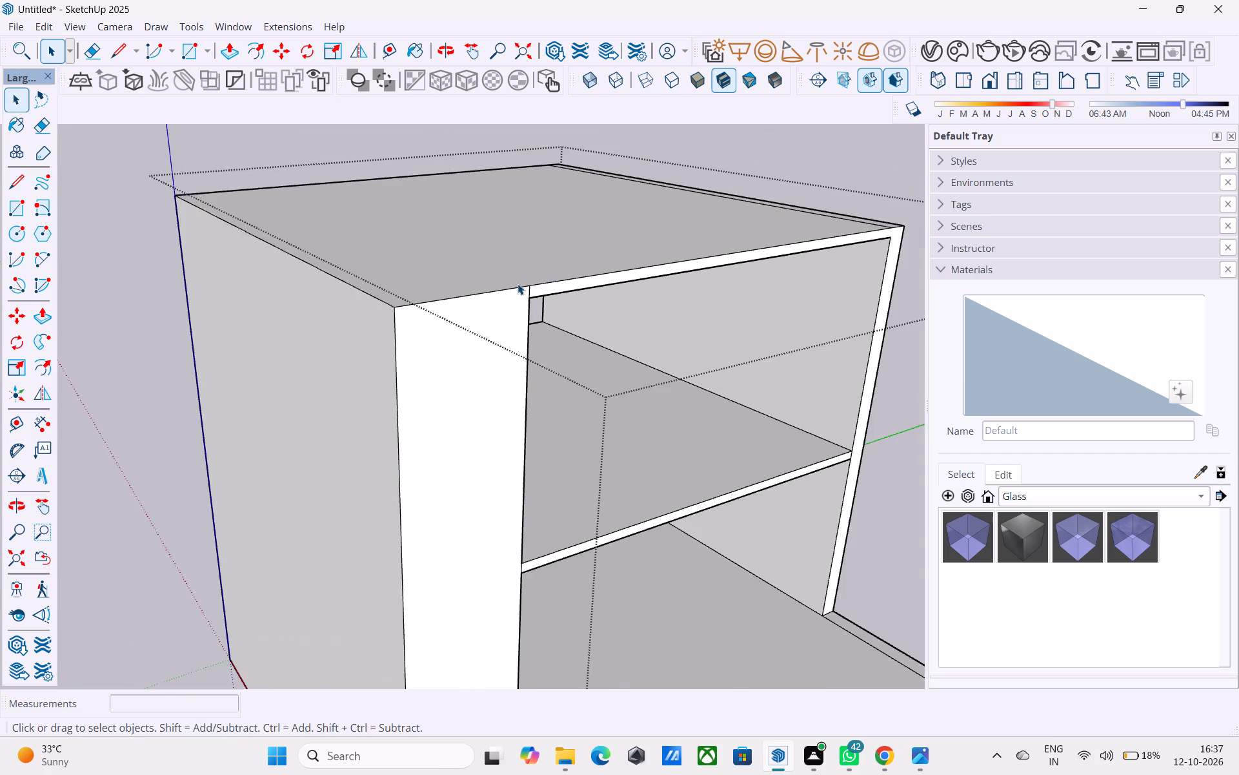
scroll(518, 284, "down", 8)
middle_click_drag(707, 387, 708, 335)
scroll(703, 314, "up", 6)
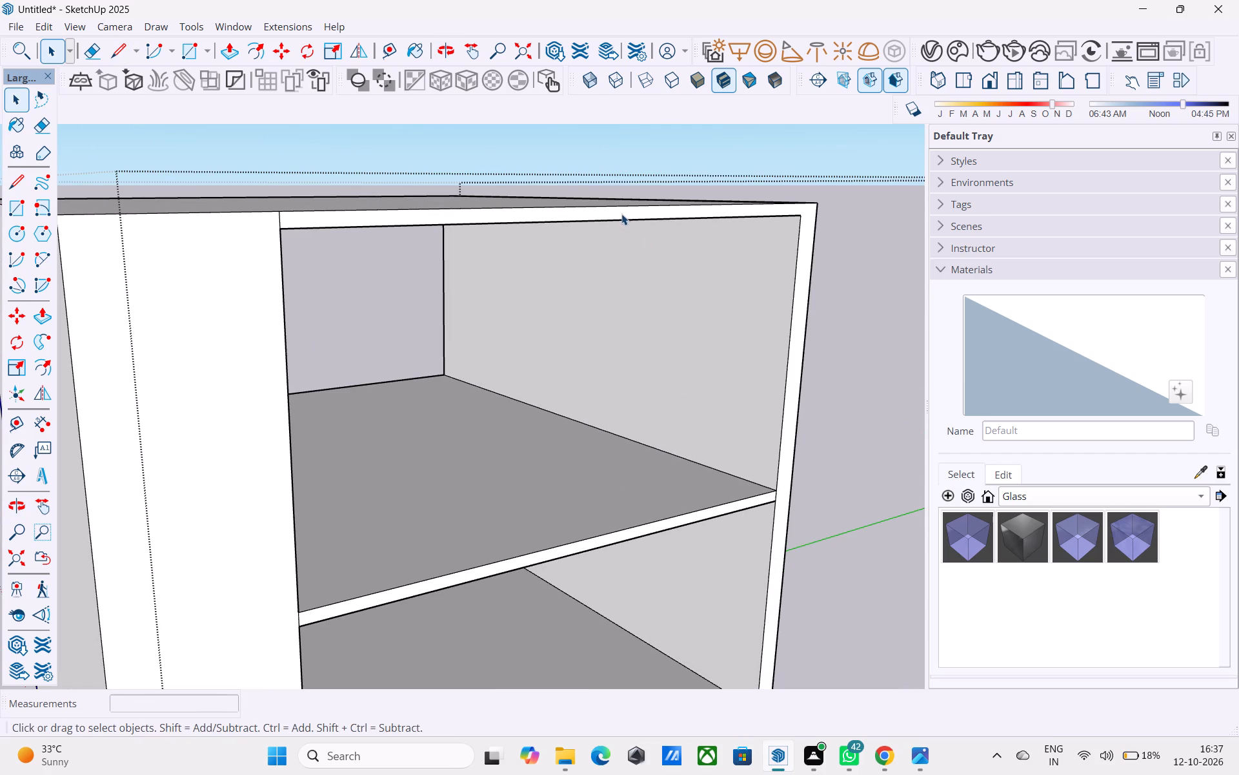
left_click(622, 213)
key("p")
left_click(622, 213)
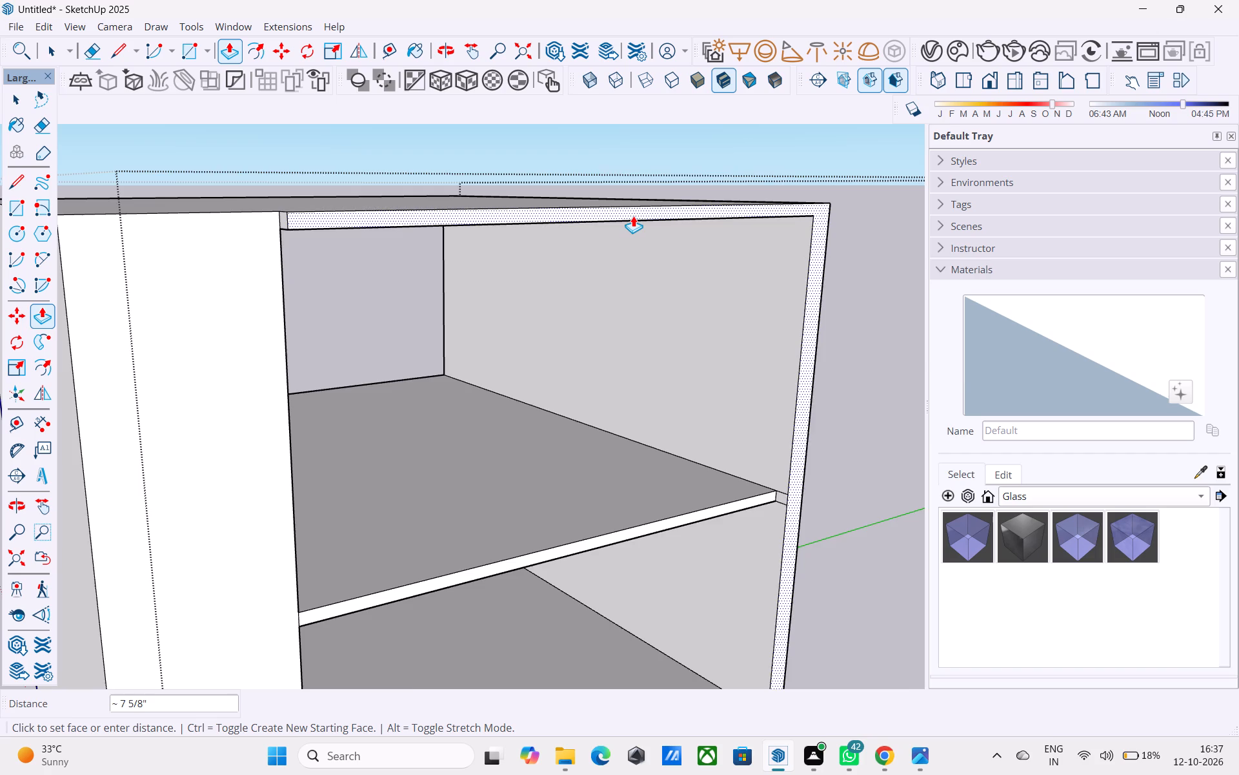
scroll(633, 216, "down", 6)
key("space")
Erase the short seam line between the middle slab's front edge and the side wall's front edge.
scroll(706, 433, "up", 6)
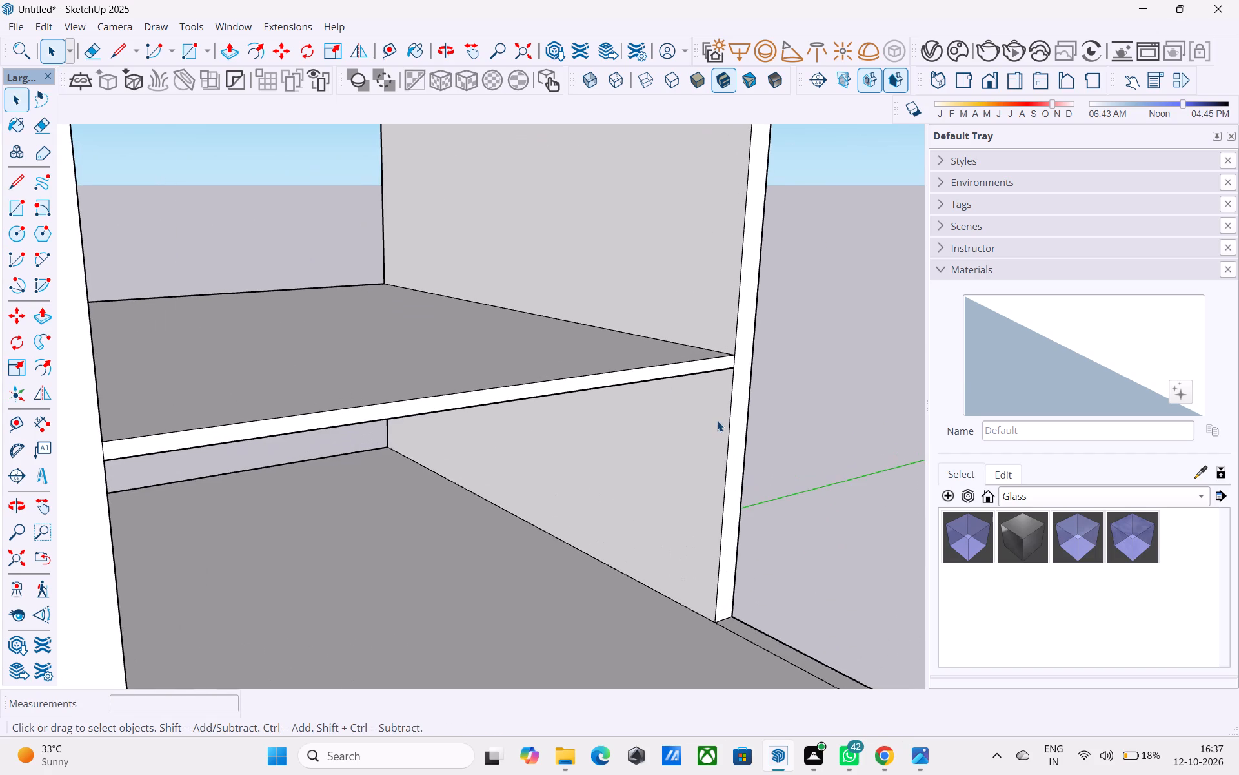
scroll(717, 420, "down", 5)
middle_click_drag(717, 420, 610, 401)
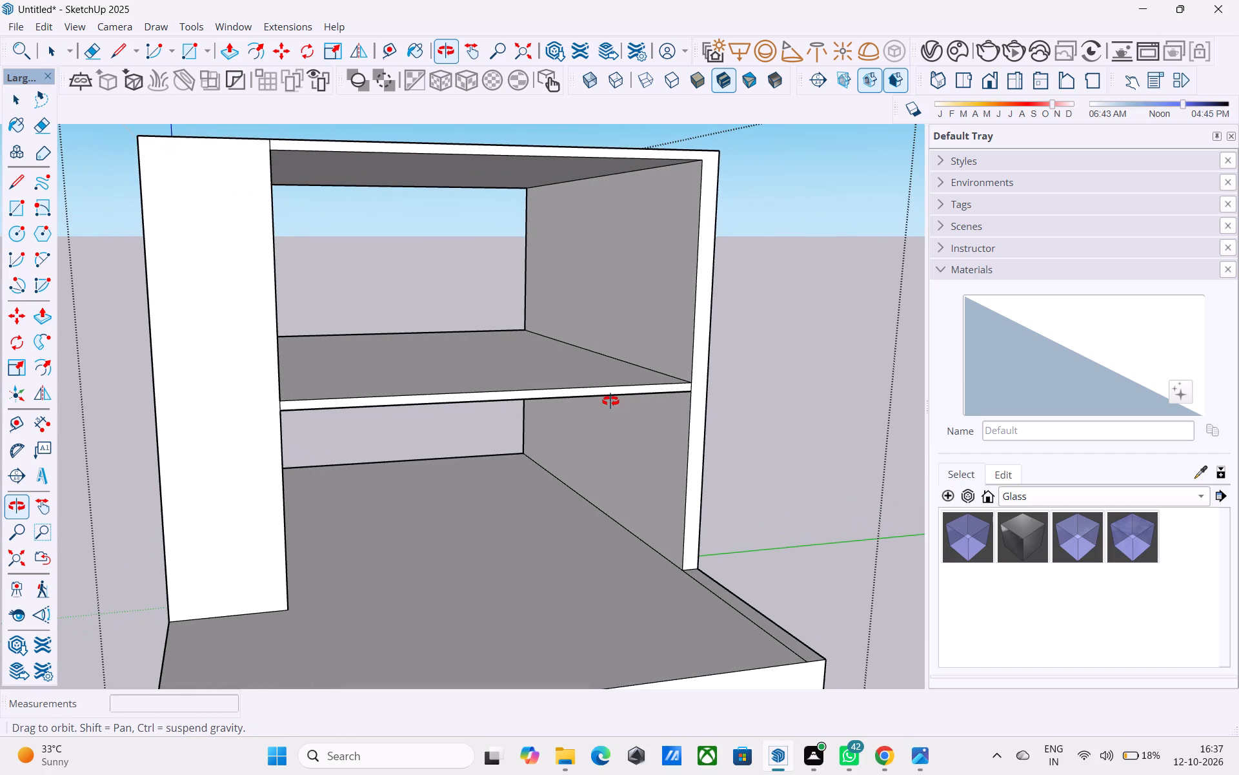
middle_click_drag(610, 401, 640, 400)
key("space")
key("space")
key("space")
middle_click(642, 400, "shift")
scroll(656, 400, "up", 13)
key("e")
left_click_drag(700, 373, 690, 371)
key("space")
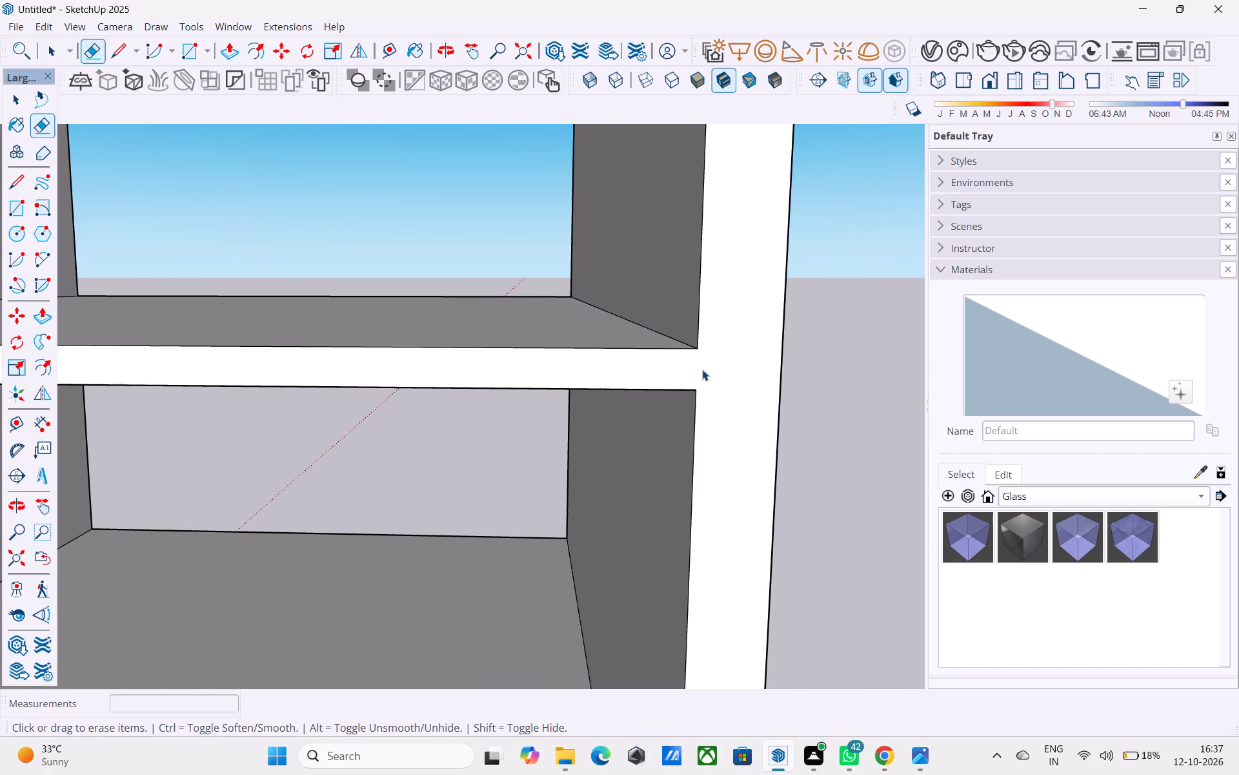
Push/Pull the joined front face of the roof slab, middle slab and side wall outward 4'.
left_click(706, 369)
scroll(705, 368, "down", 7)
key("p")
left_click(705, 368)
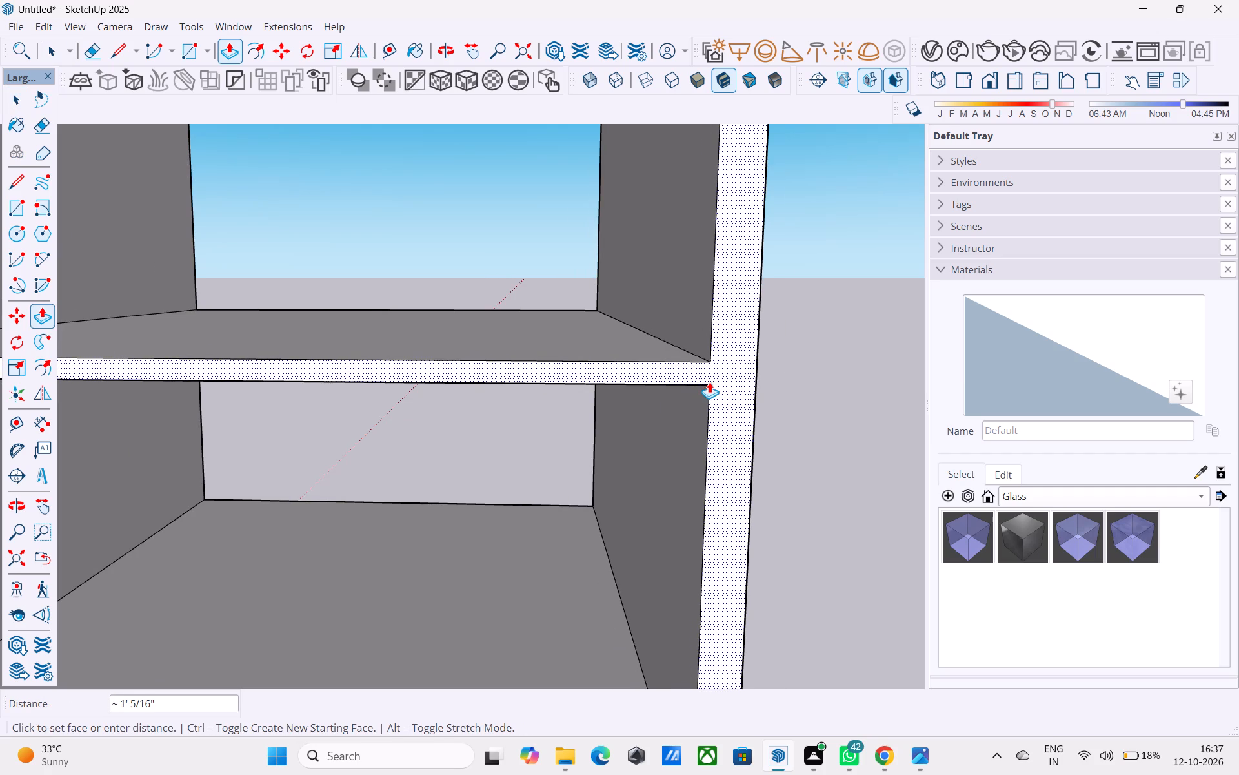
type("4'")
key("Return")
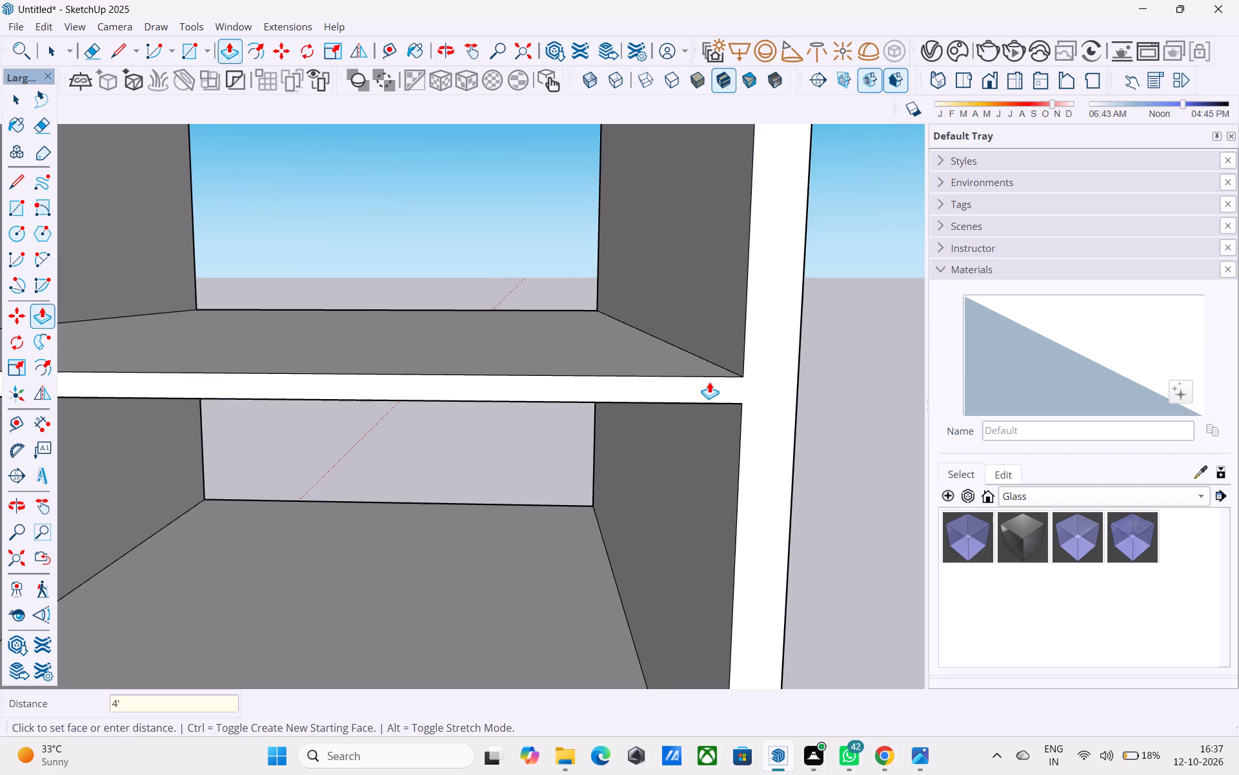
scroll(709, 382, "down", 17)
middle_click(709, 383)
middle_click_drag(687, 412, 909, 437)
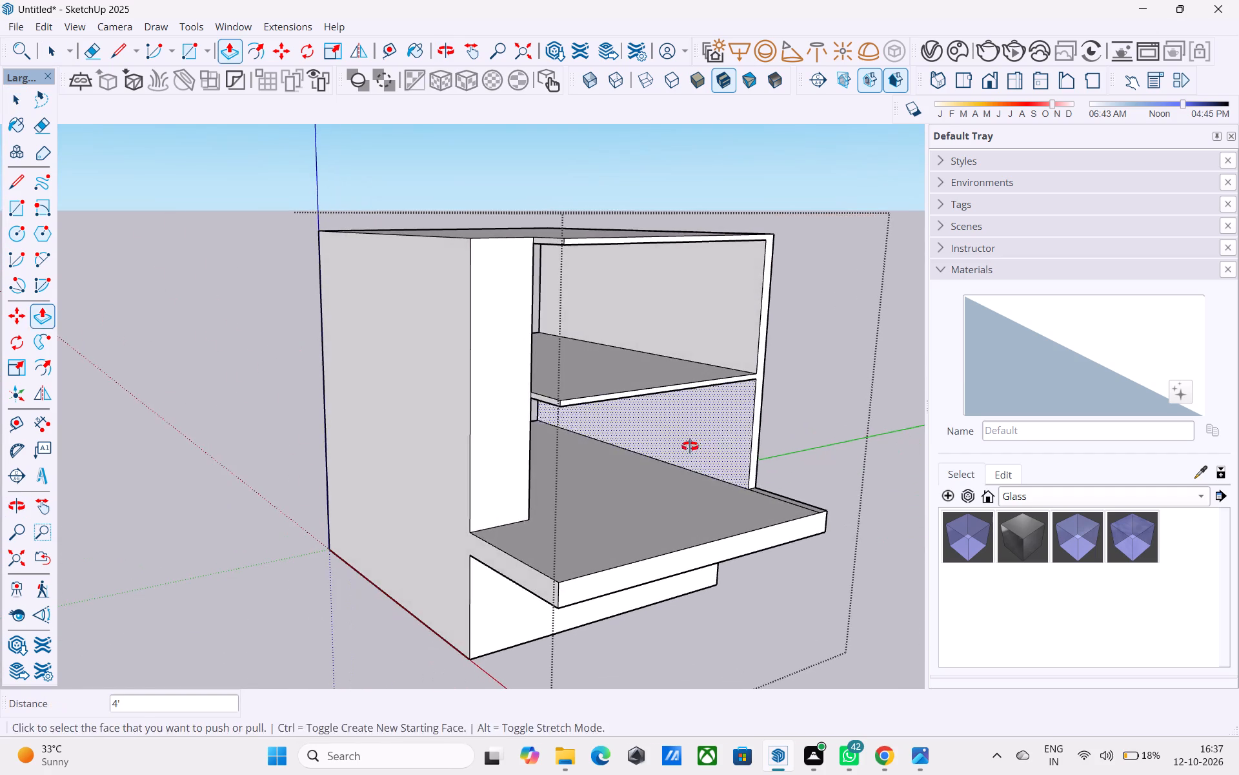
middle_click_drag(689, 446, 831, 427)
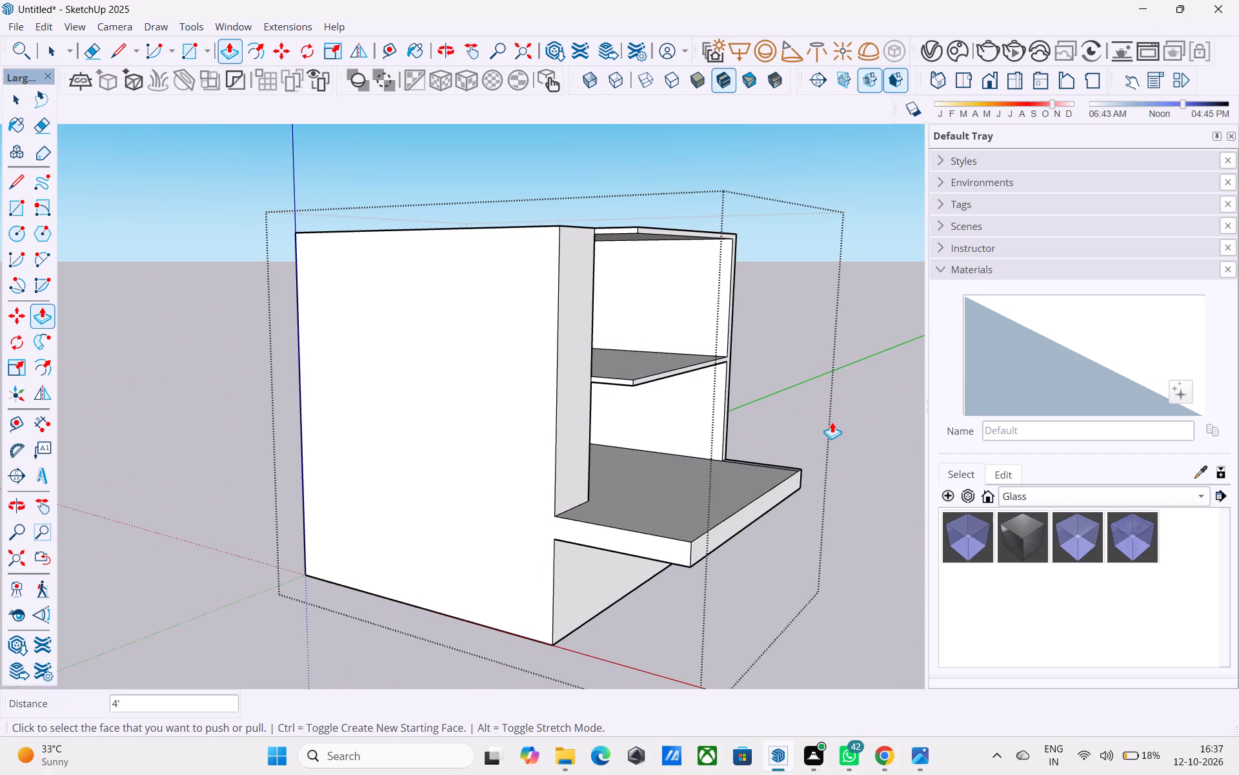
key("space")
Push/Pull the roof slab's underside downward 1' to thicken the slab.
middle_click_drag(643, 362, 644, 392)
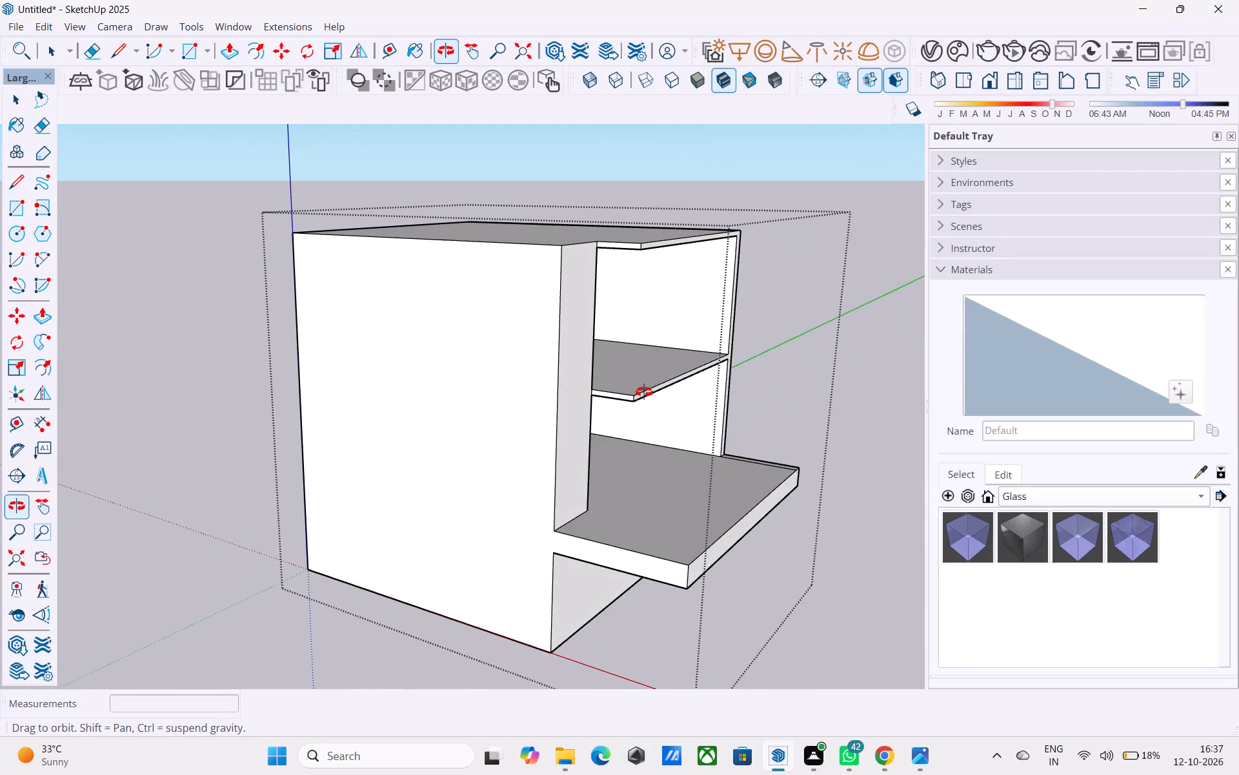
middle_click_drag(644, 392, 510, 366)
scroll(569, 318, "up", 3)
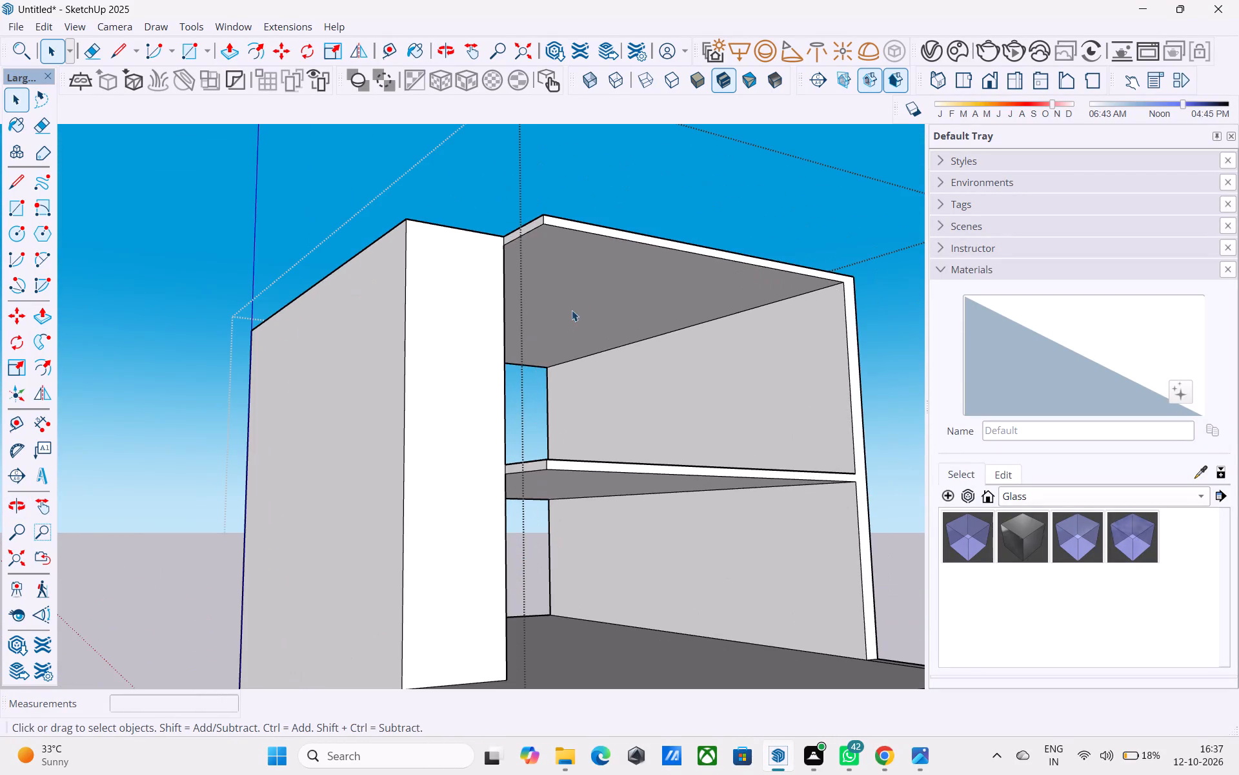
left_click(576, 281)
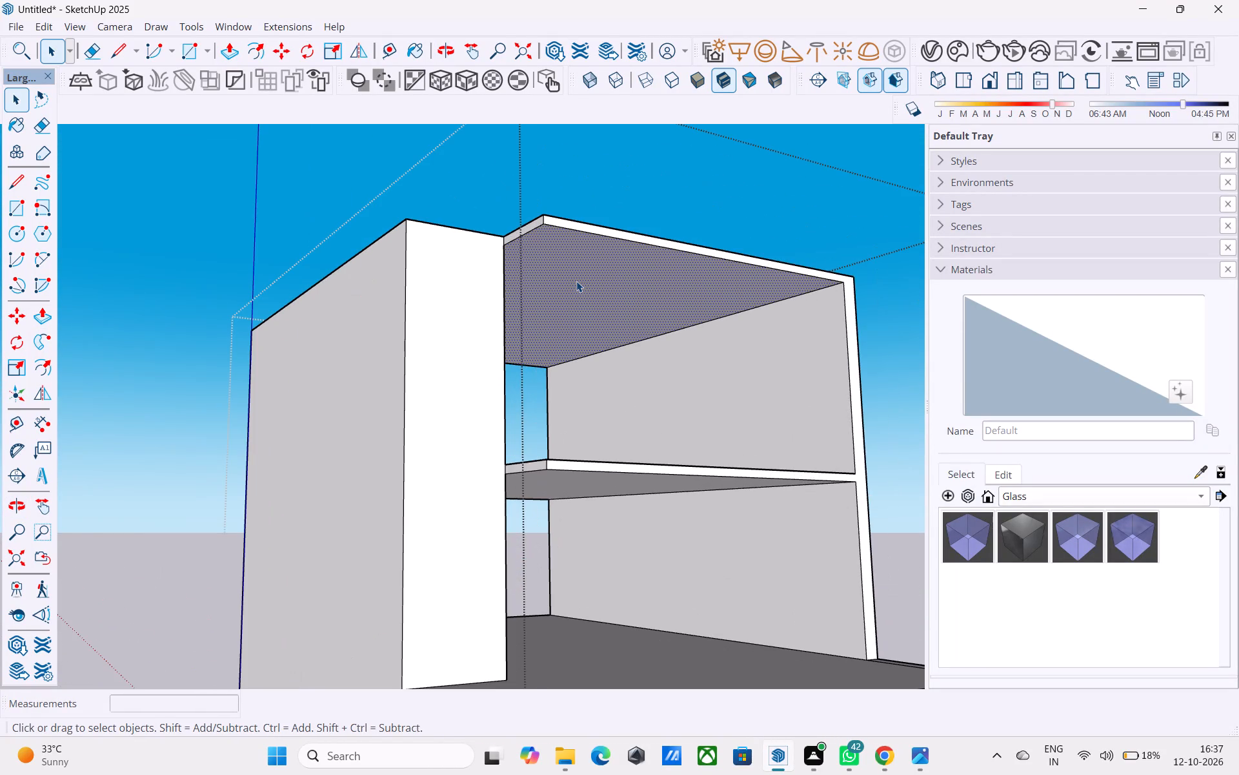
key("p")
left_click(576, 281)
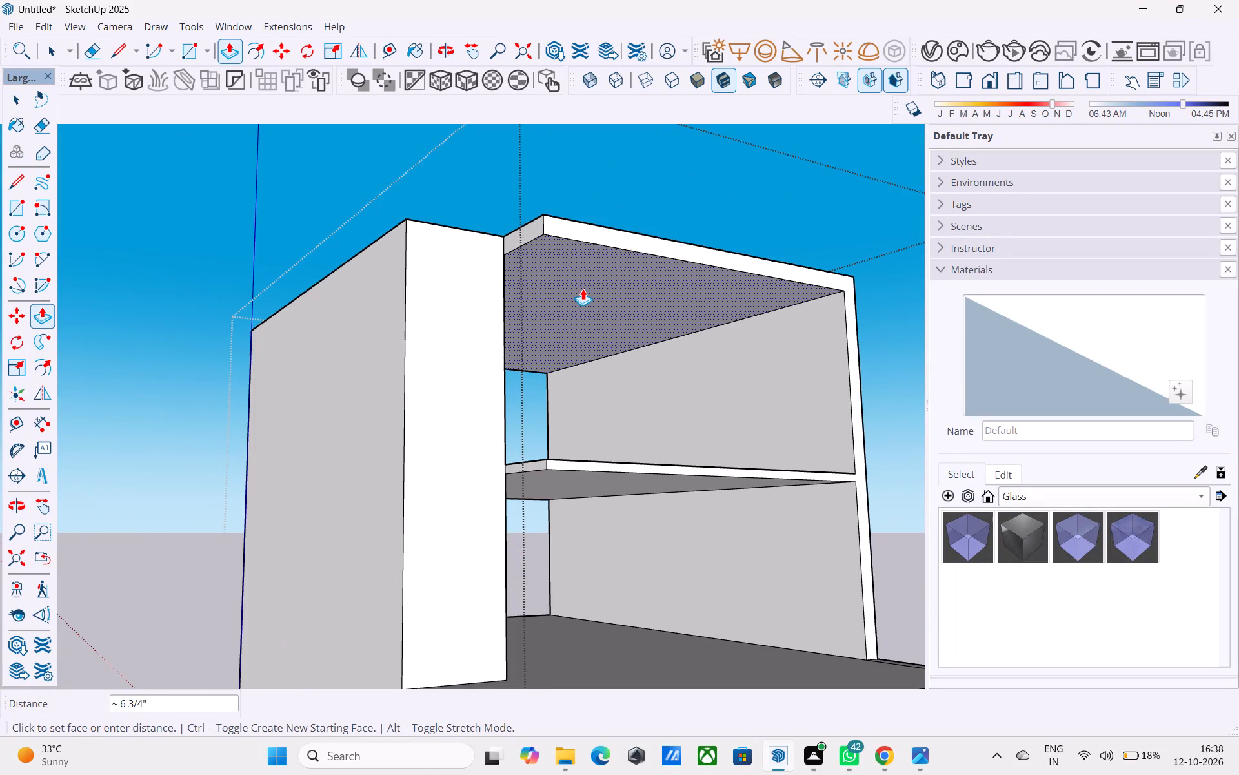
type("1'")
key("Return")
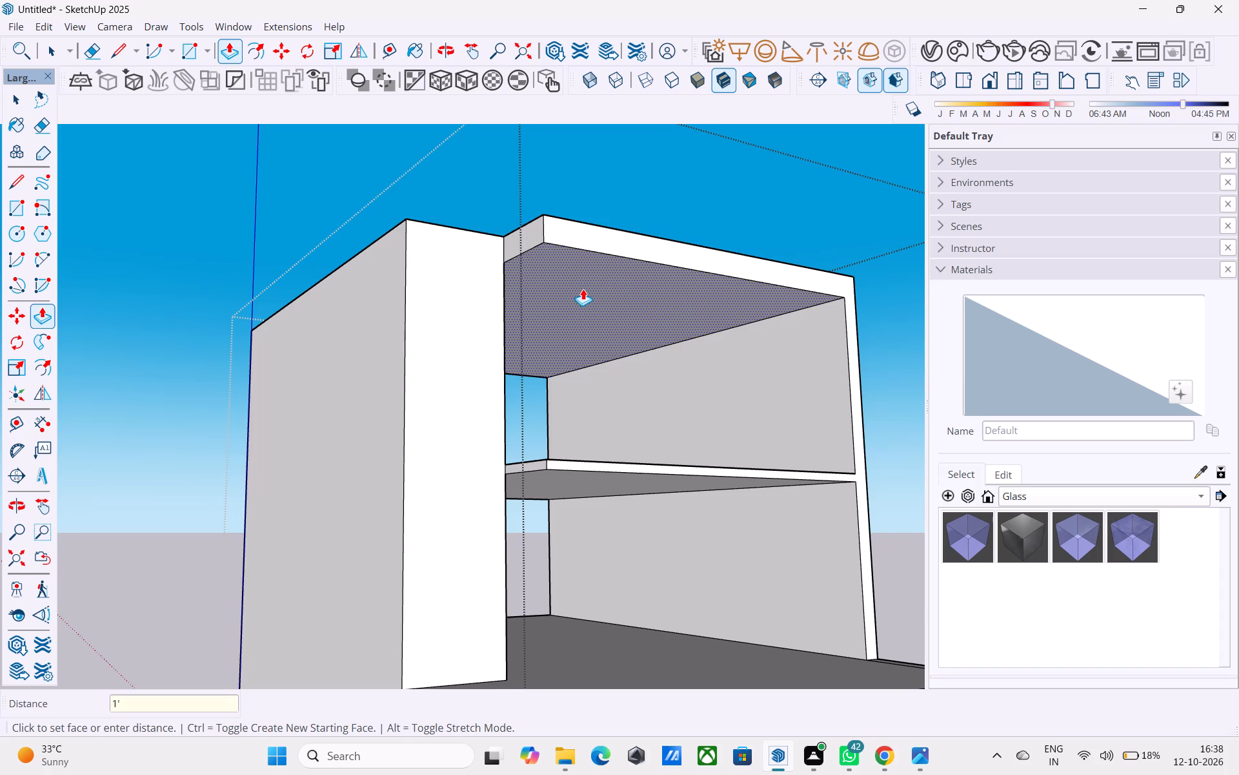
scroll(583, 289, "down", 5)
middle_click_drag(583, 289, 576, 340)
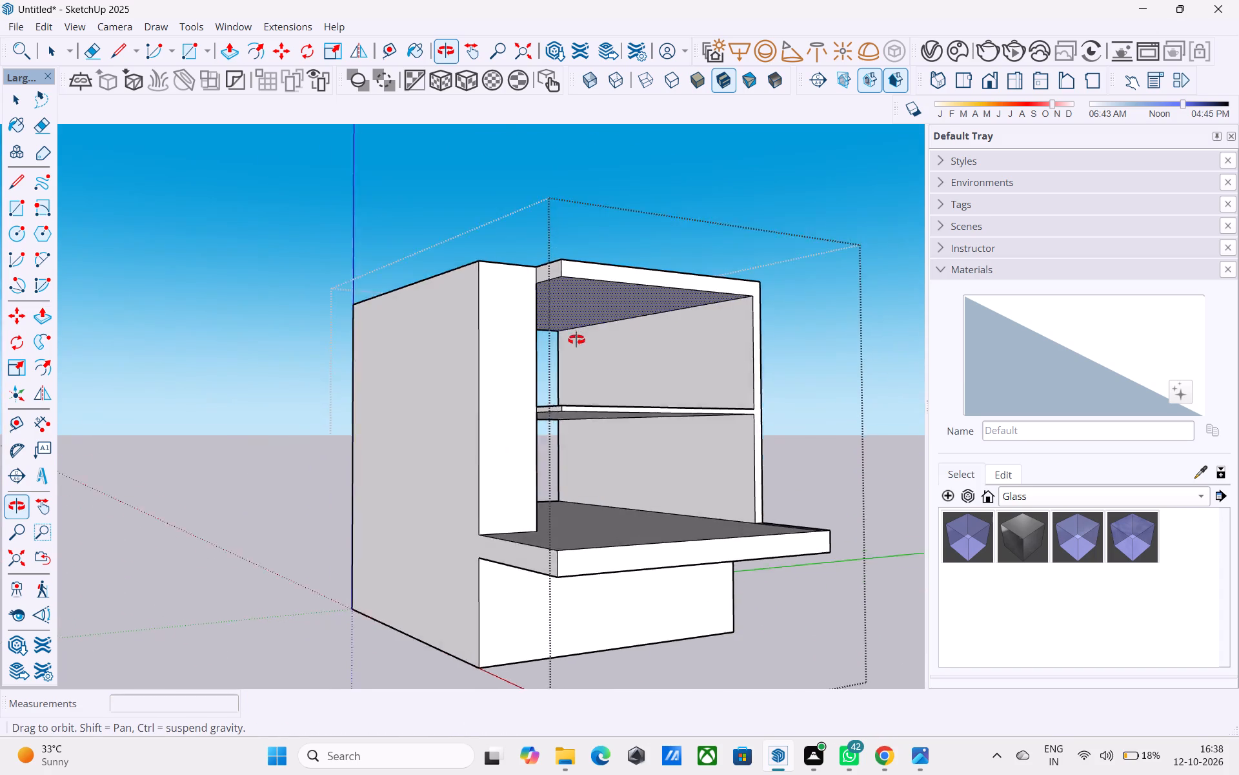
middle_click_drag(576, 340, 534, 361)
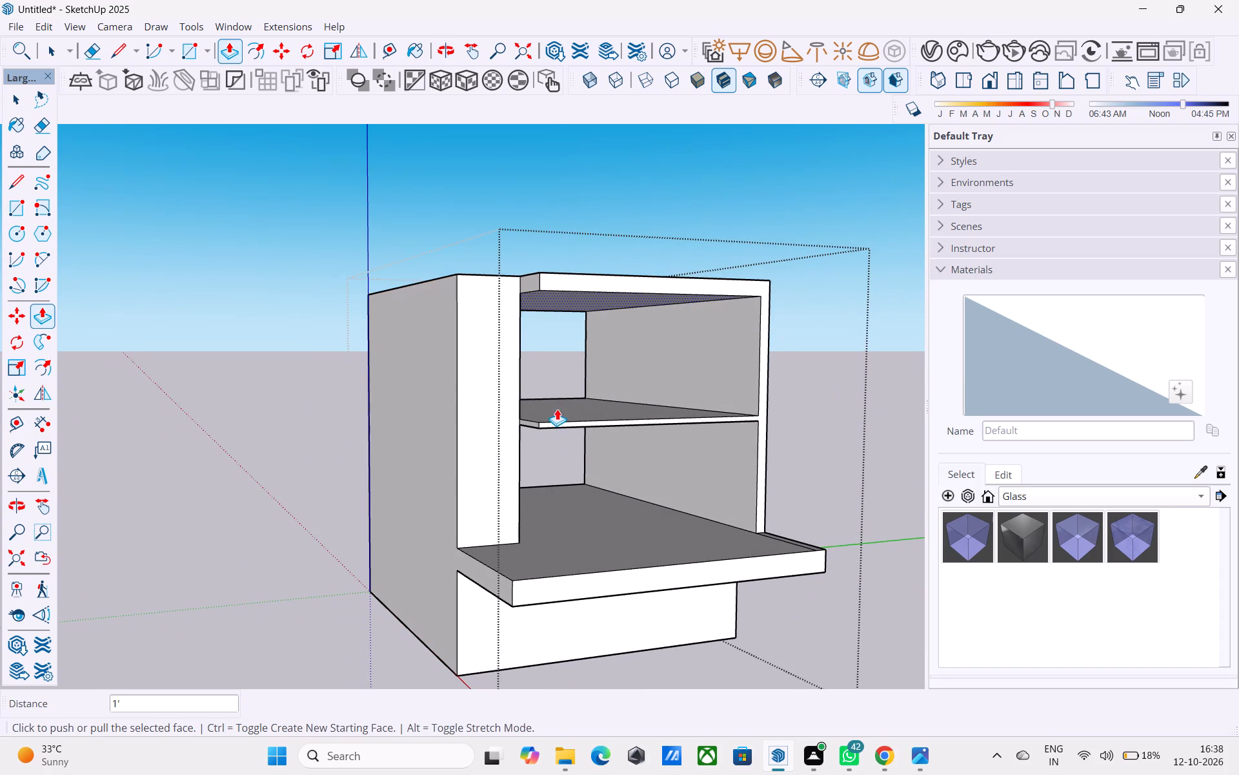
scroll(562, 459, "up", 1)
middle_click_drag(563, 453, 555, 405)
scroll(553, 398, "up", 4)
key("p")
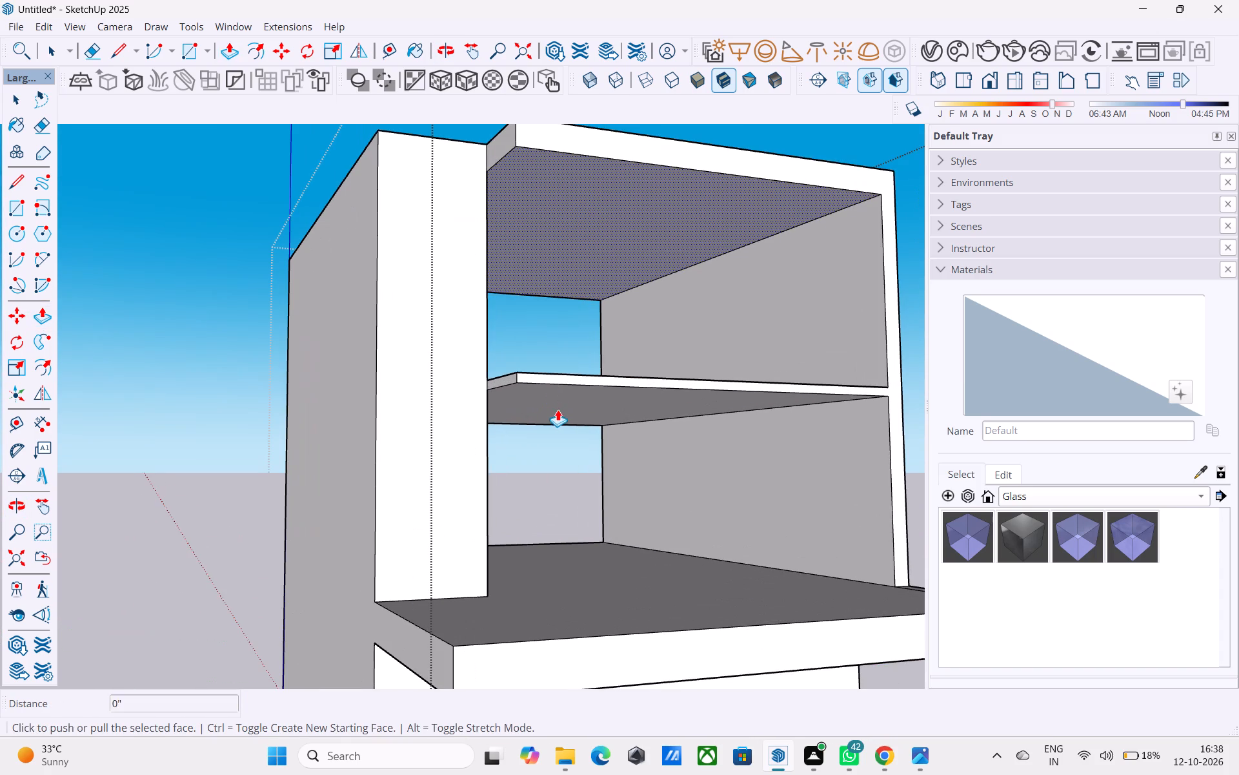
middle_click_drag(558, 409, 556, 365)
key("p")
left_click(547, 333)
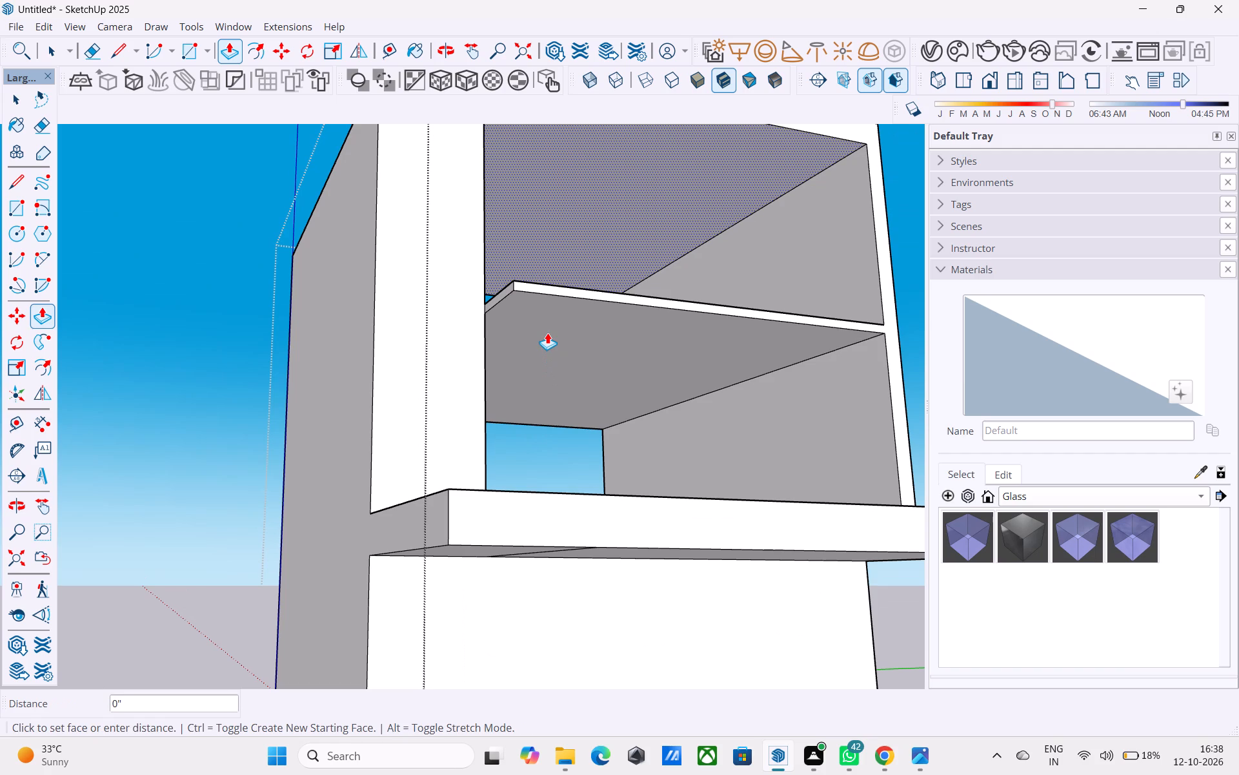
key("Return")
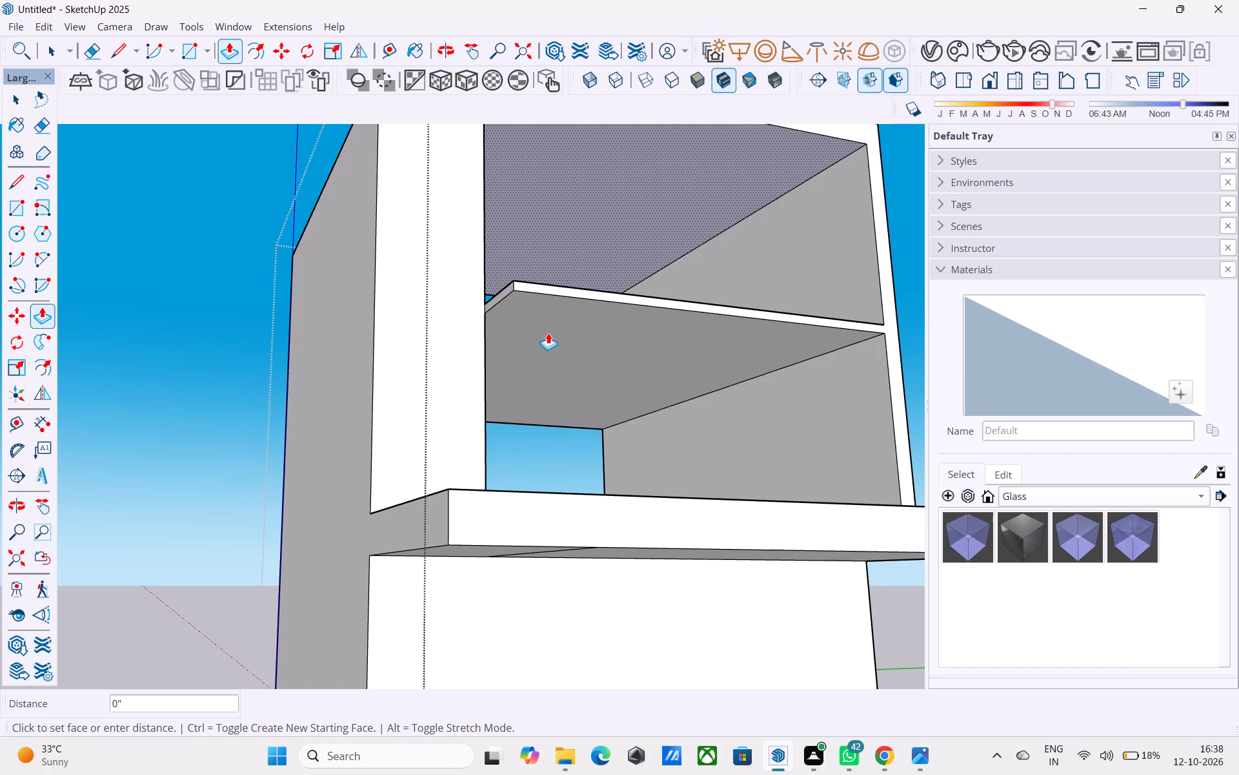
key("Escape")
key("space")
Push/Pull the middle slab's underside downward by the same 1' distance used for the roof slab.
left_click(549, 333)
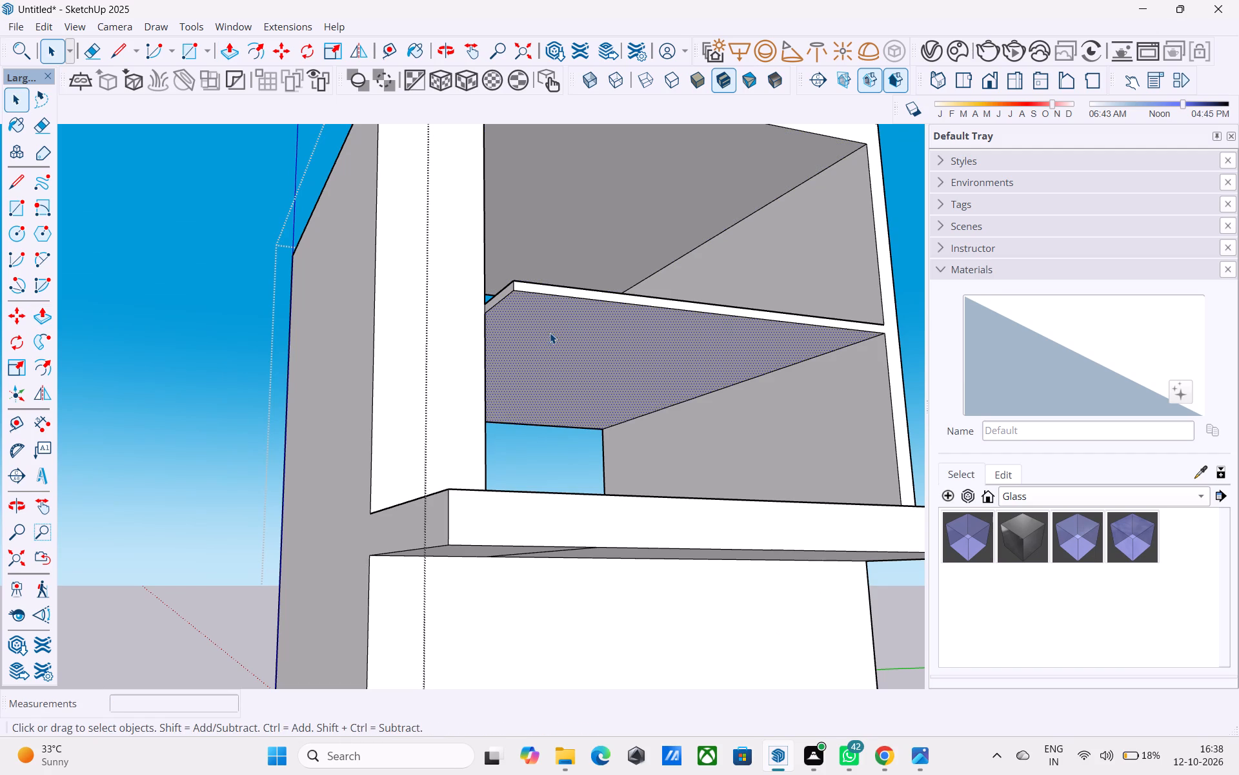
key("p")
left_click(550, 333)
left_click(551, 333)
type("c")
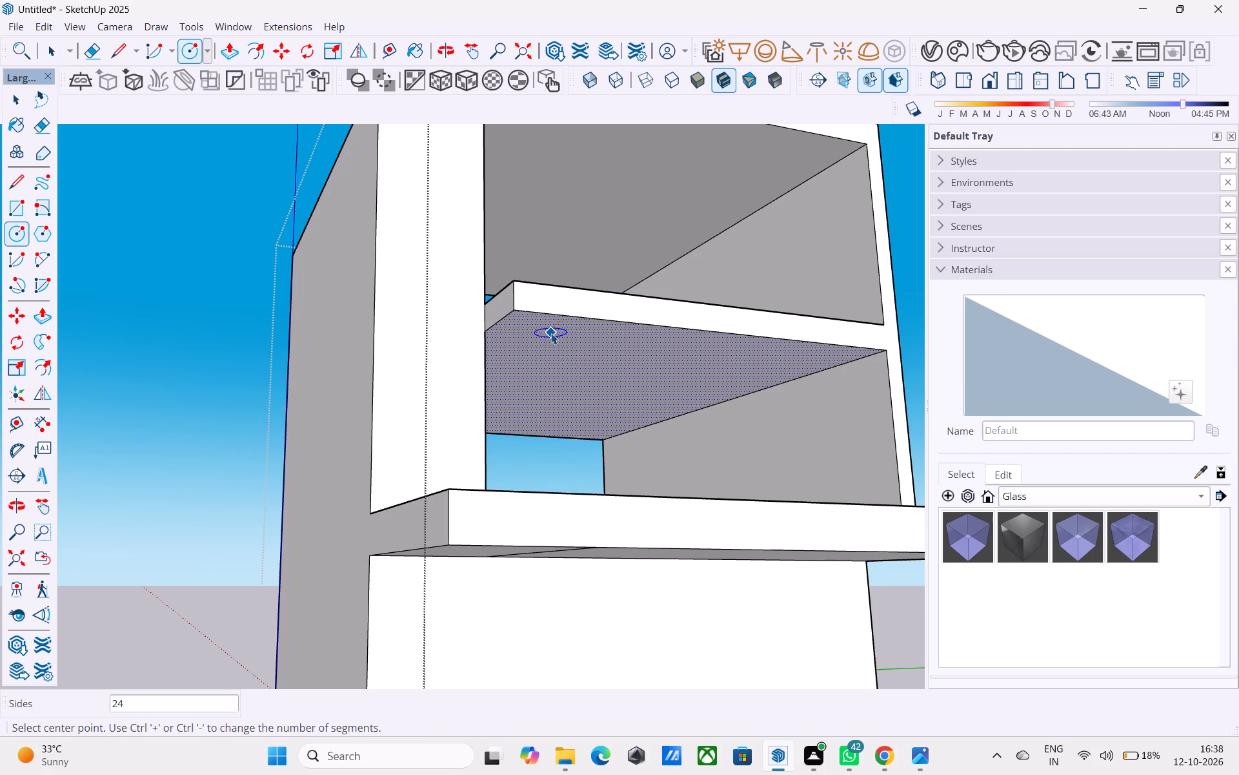
key("space")
Copy the middle slab's top front edge 2" downward onto its front face.
middle_click_drag(551, 333, 559, 367)
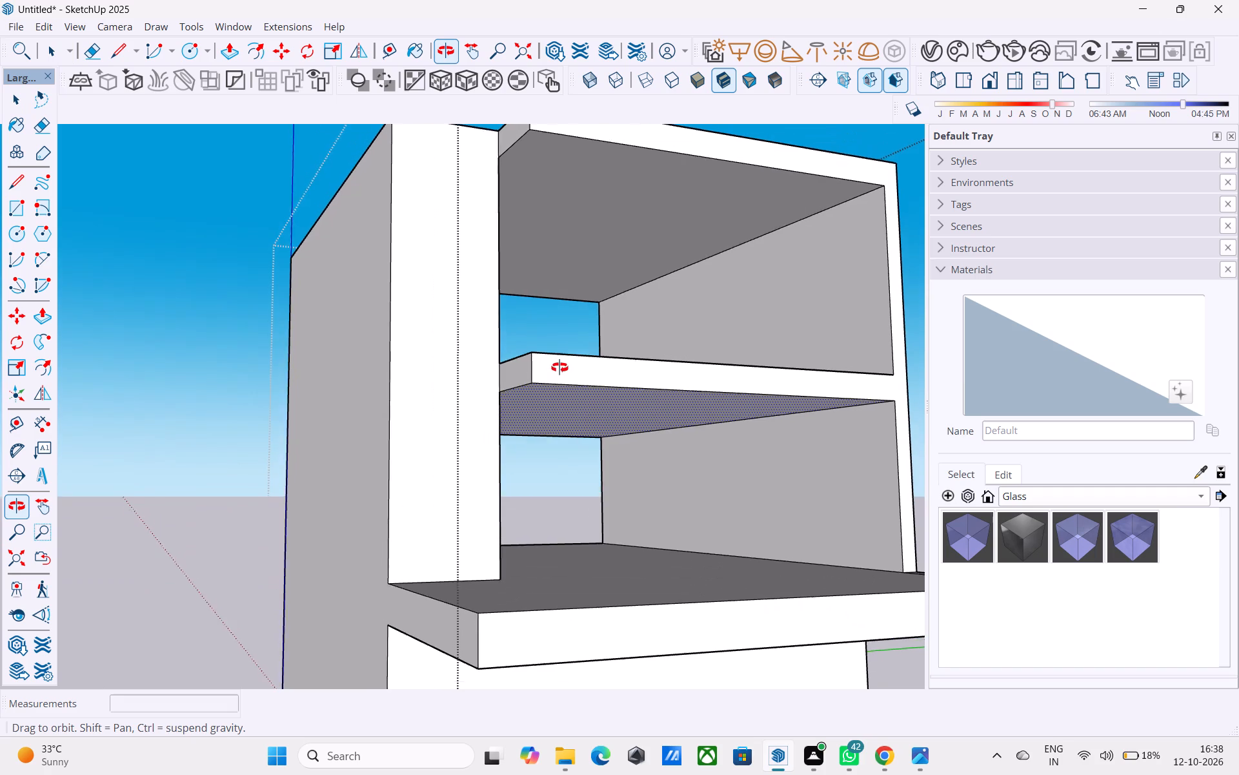
middle_click_drag(559, 367, 556, 399)
scroll(556, 395, "up", 2)
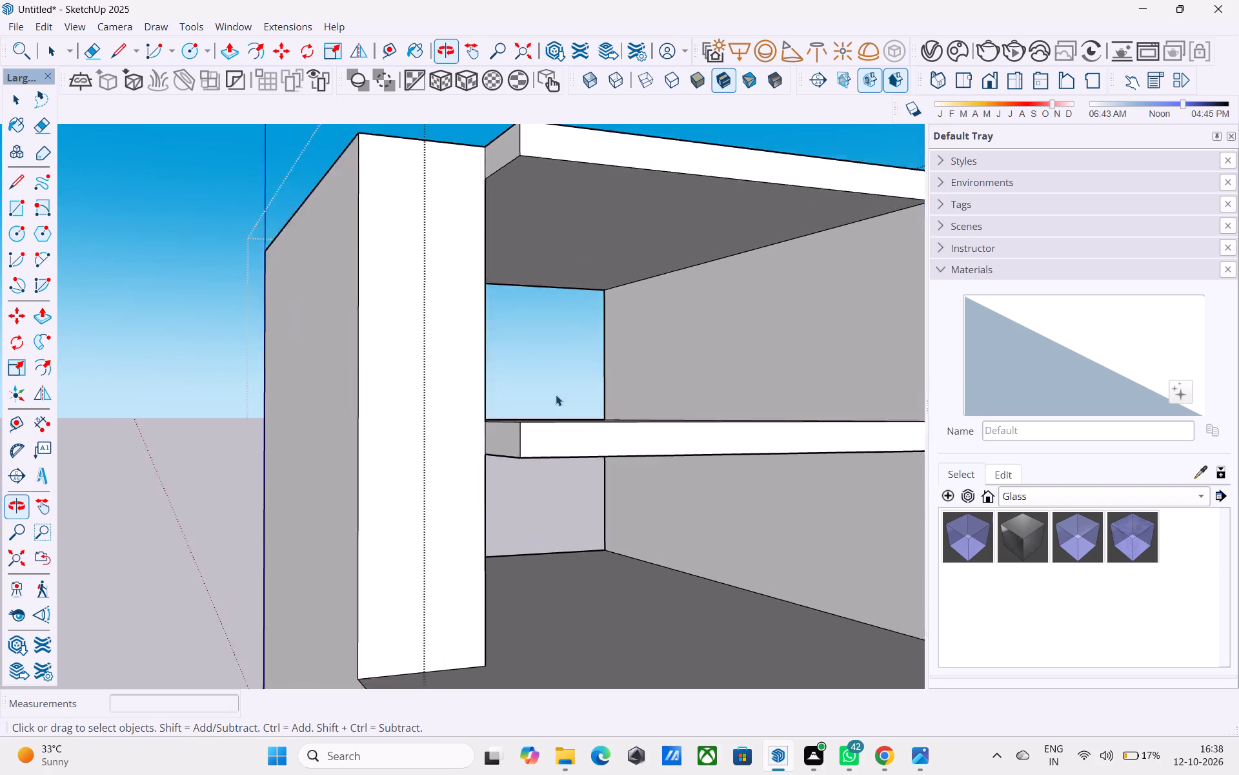
scroll(556, 395, "up", 1)
scroll(557, 378, "down", 2)
middle_click_drag(588, 442, 588, 443)
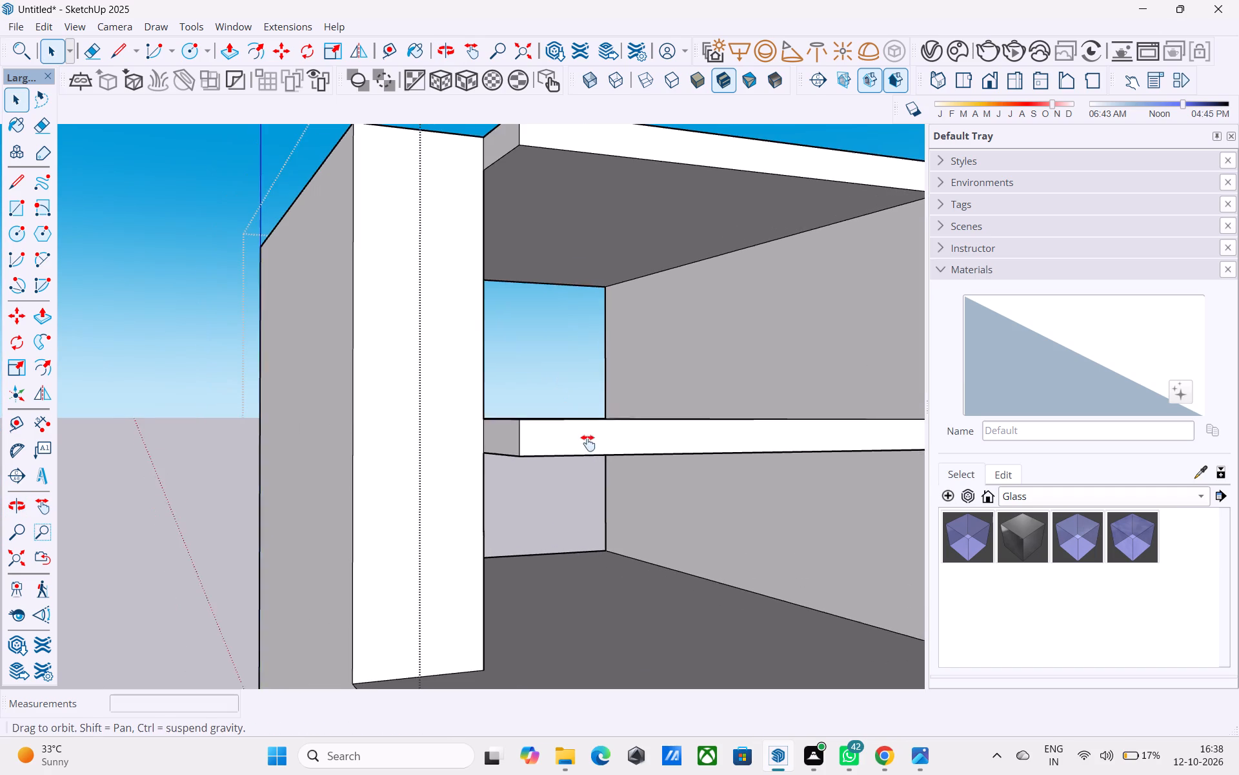
middle_click_drag(588, 443, 631, 448)
middle_click_drag(699, 486, 650, 449, "shift")
scroll(654, 453, "up", 5, "shift")
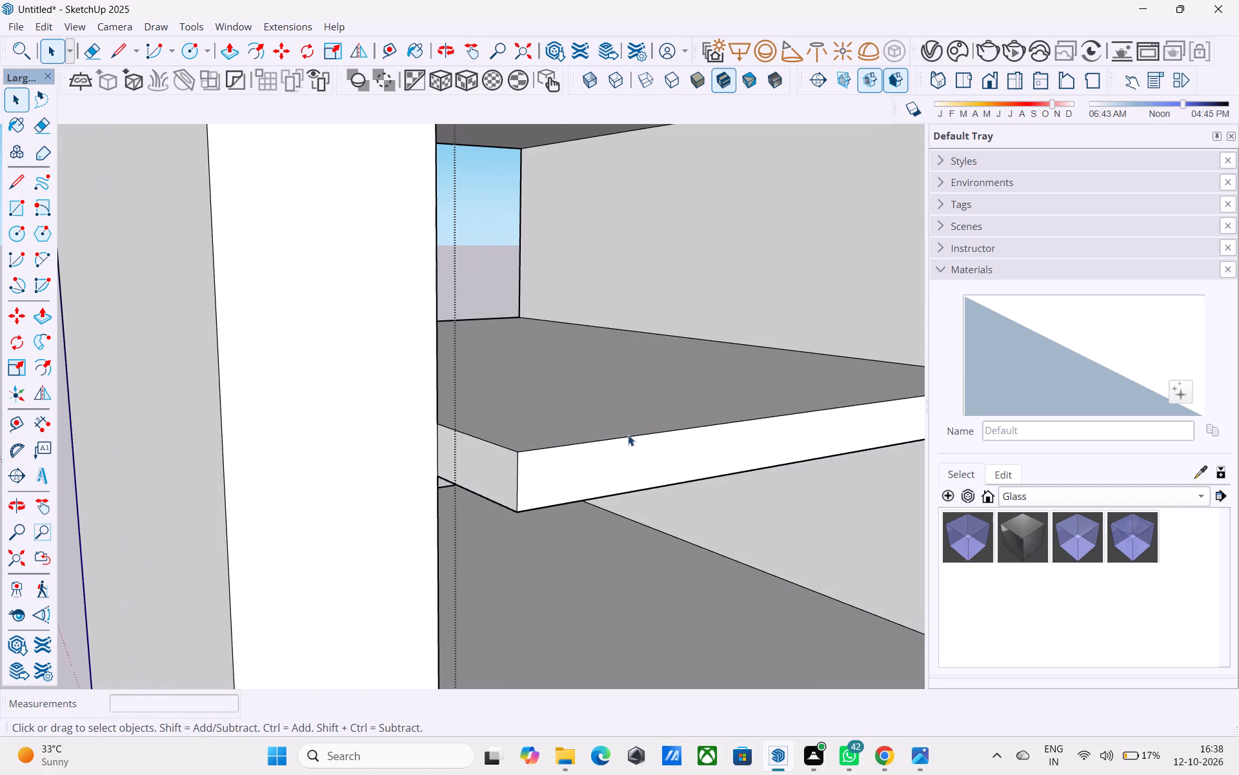
left_click(630, 437)
key("m")
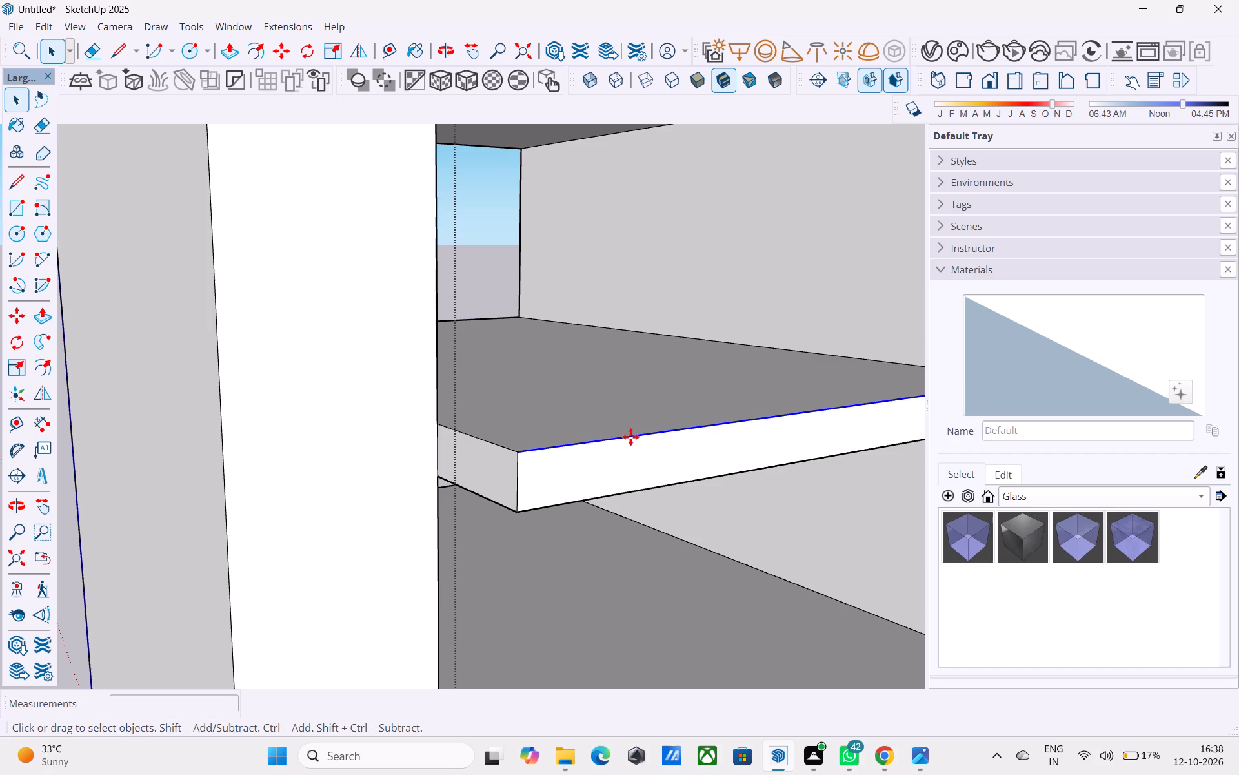
left_click(516, 453)
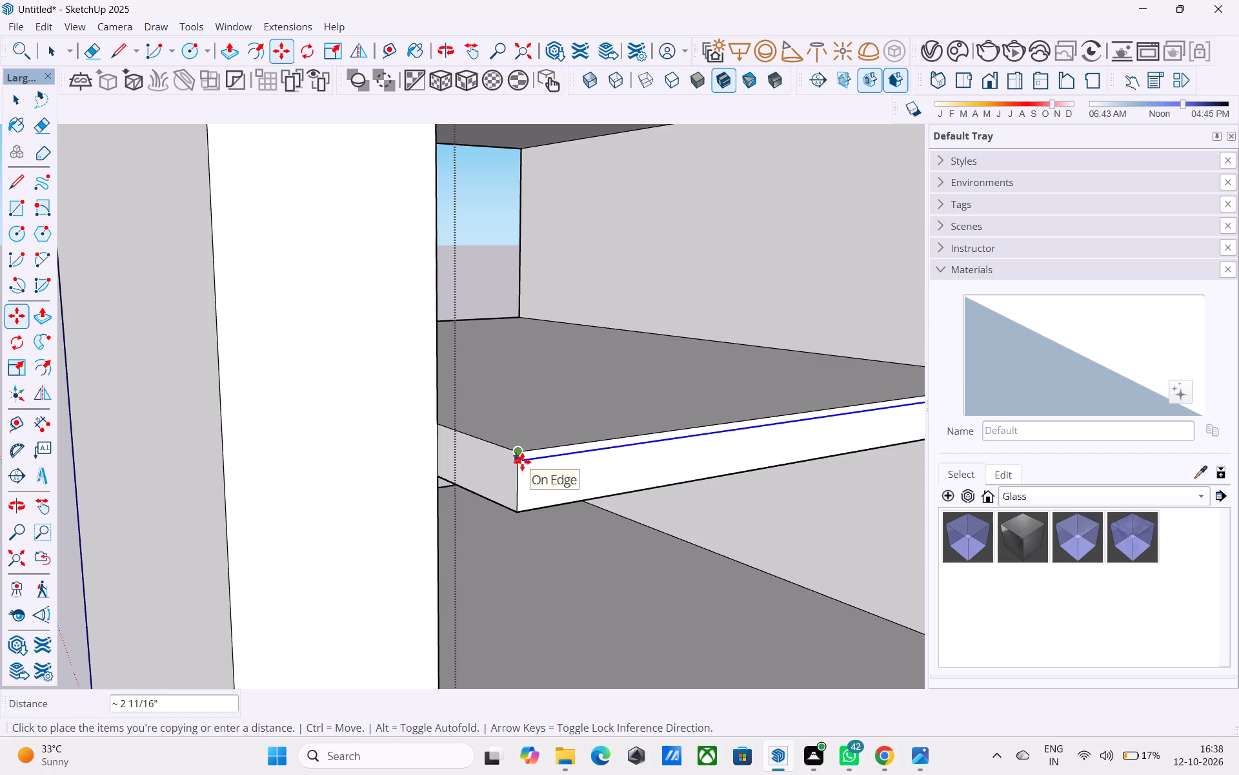
type("2\"")
key("Return")
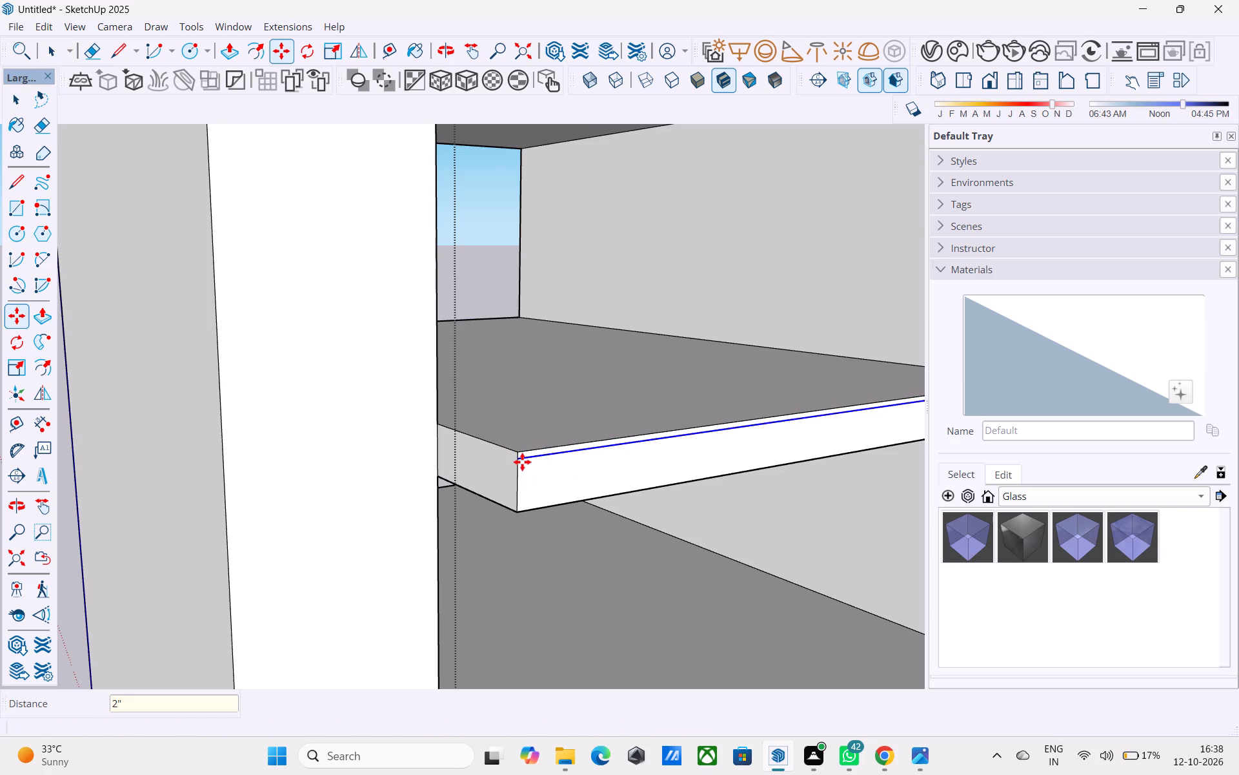
key("space")
Copy the middle slab's bottom front edge 2" upward onto its front face.
scroll(547, 521, "up", 2)
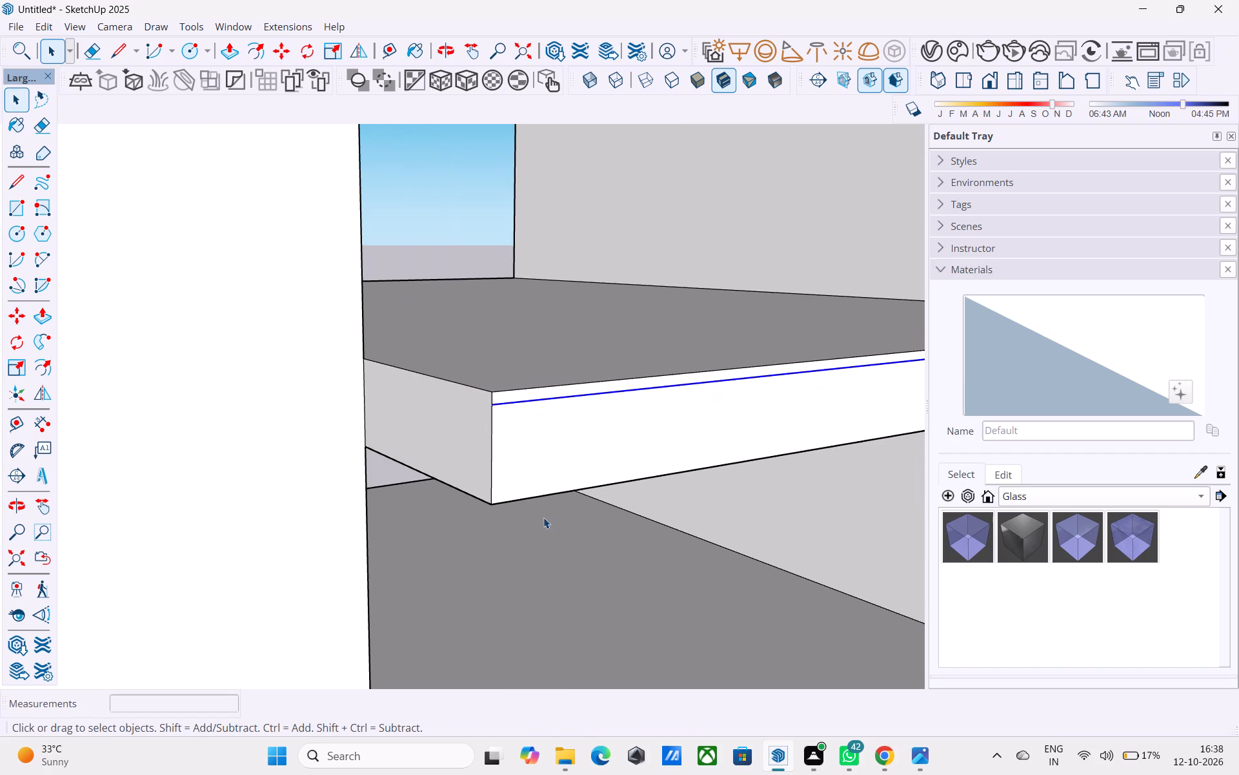
left_click(525, 499)
key("m")
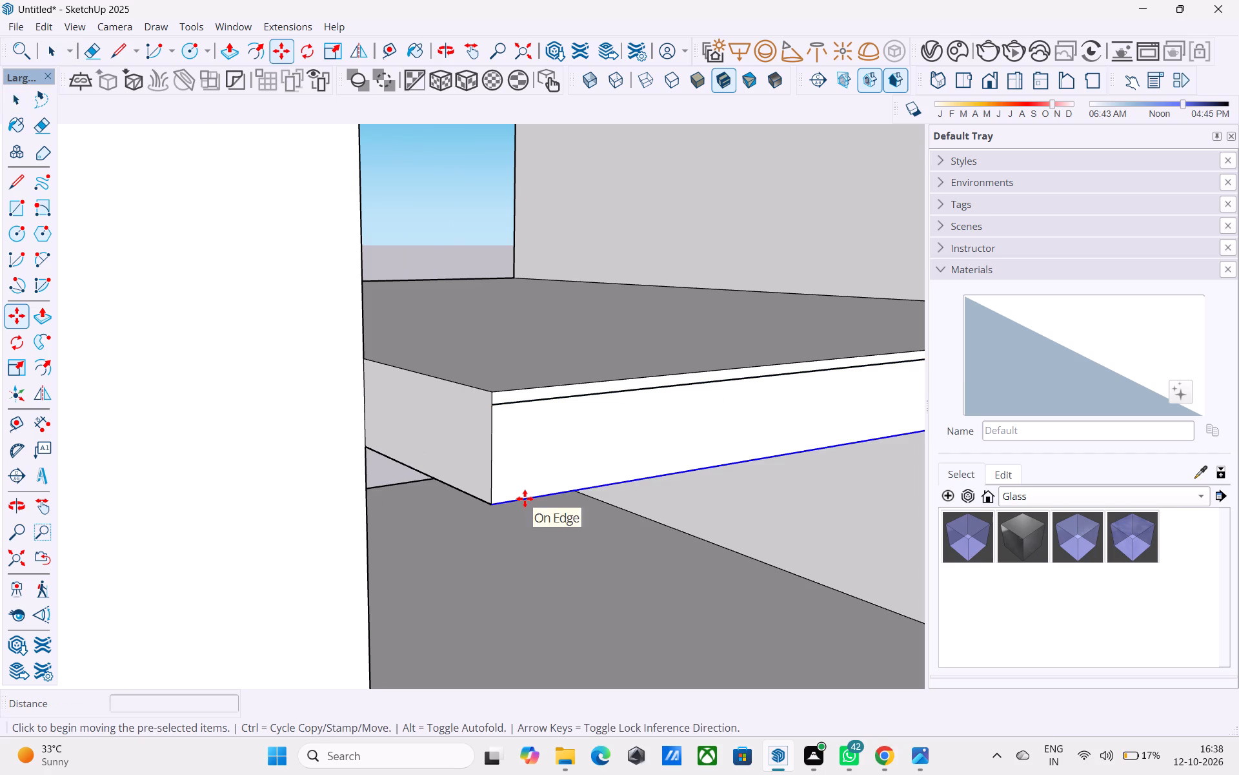
left_click(494, 507)
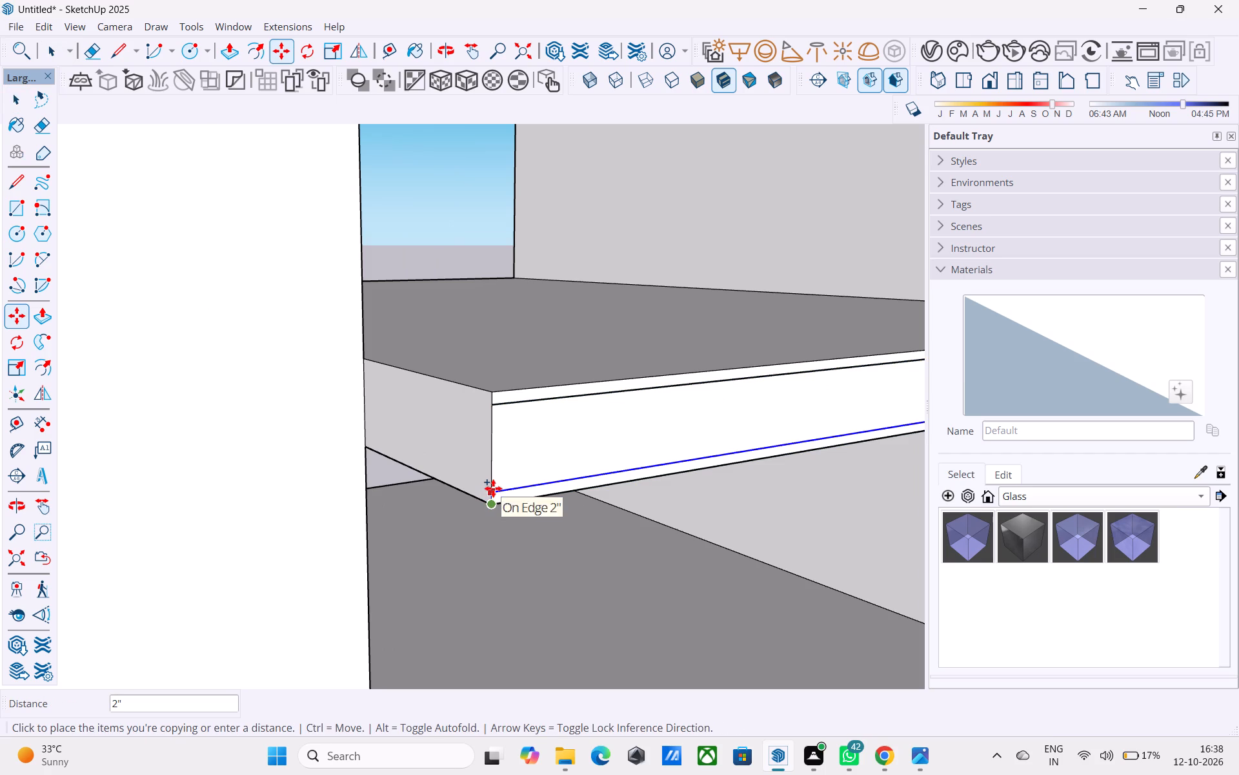
left_click(495, 488)
key("space")
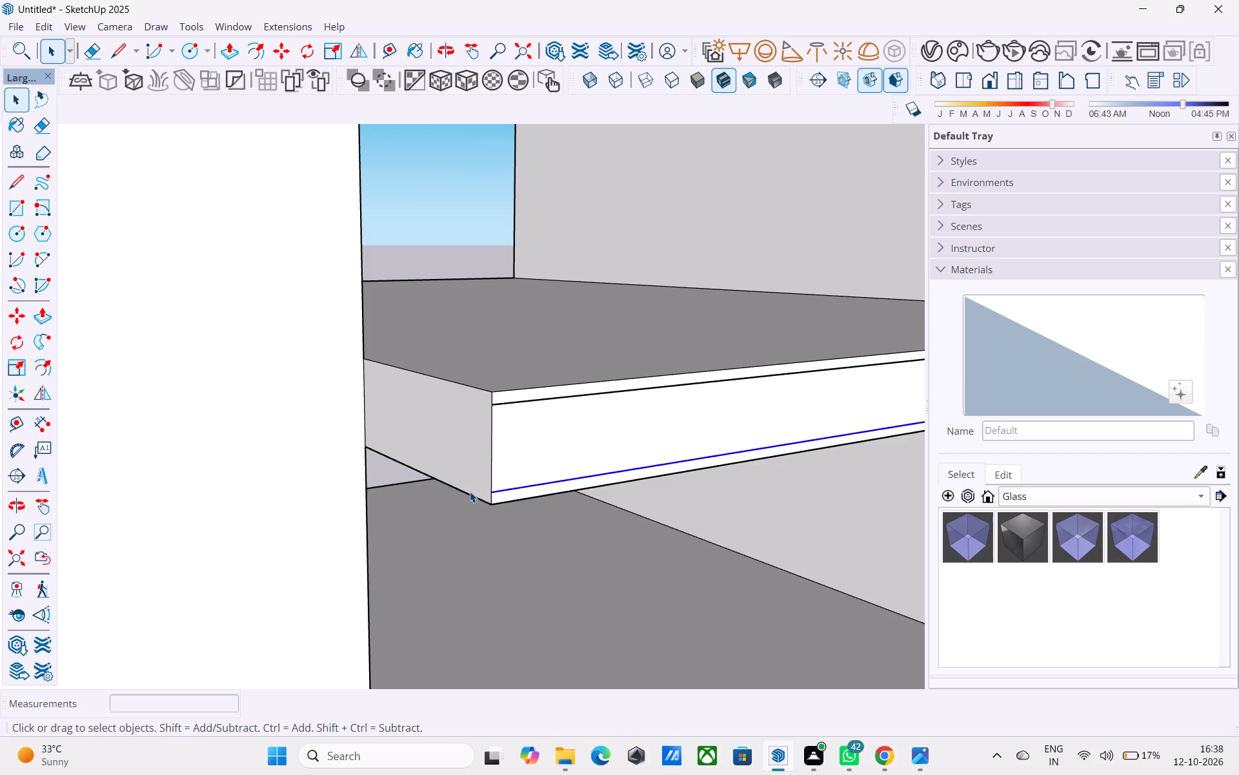
Copy the bottom and top edges of the middle slab's short end face inward to meet the 2" front-face lines.
left_click(472, 495)
key("m")
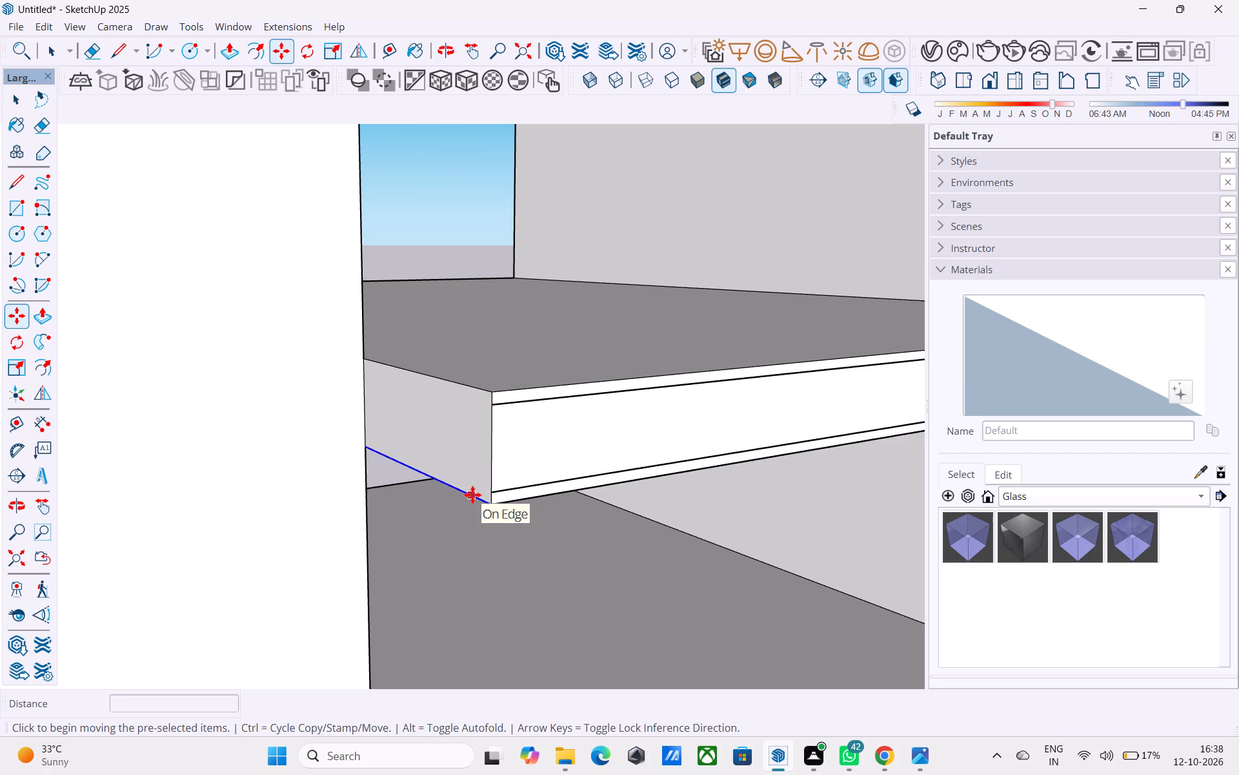
left_click(491, 499)
left_click(488, 491)
key("space")
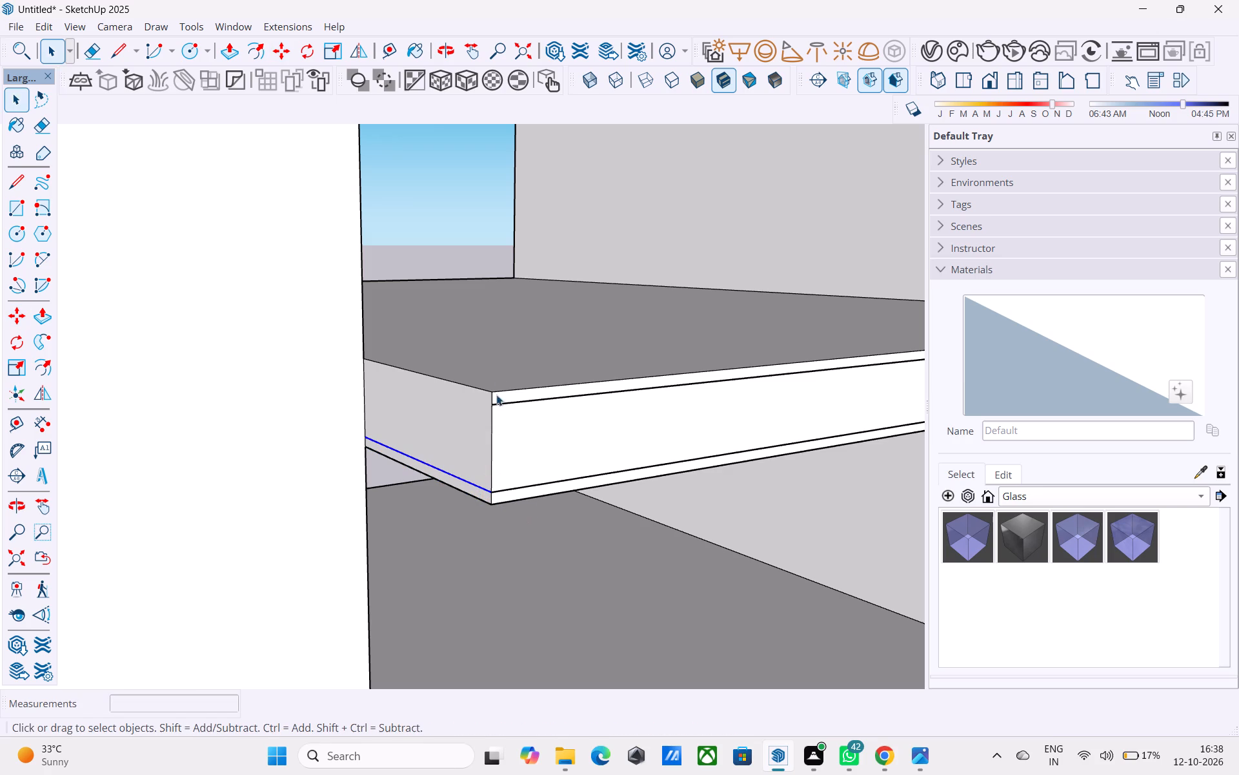
left_click(480, 391)
key("m")
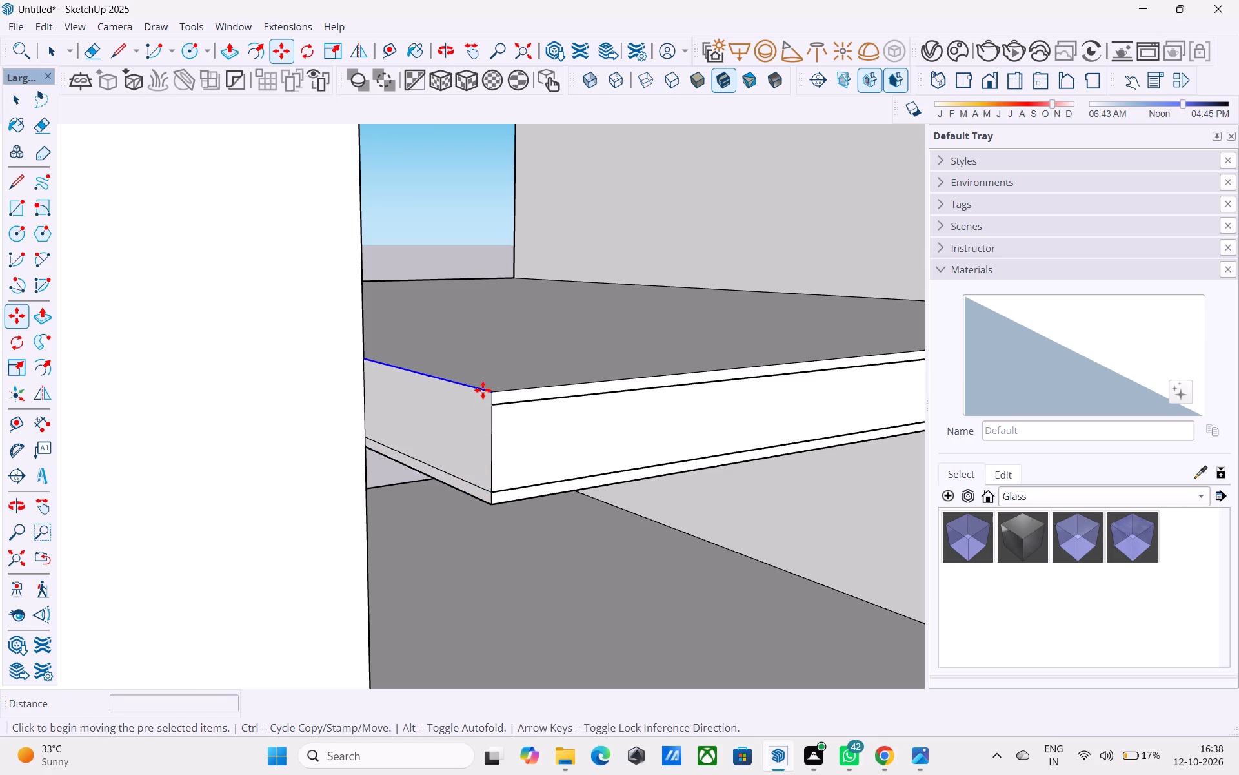
left_click(497, 392)
left_click(498, 403)
key("space")
Copy the roof slab's top front edge 2" downward onto its front face.
scroll(421, 419, "down", 13)
middle_click_drag(509, 495, 544, 490)
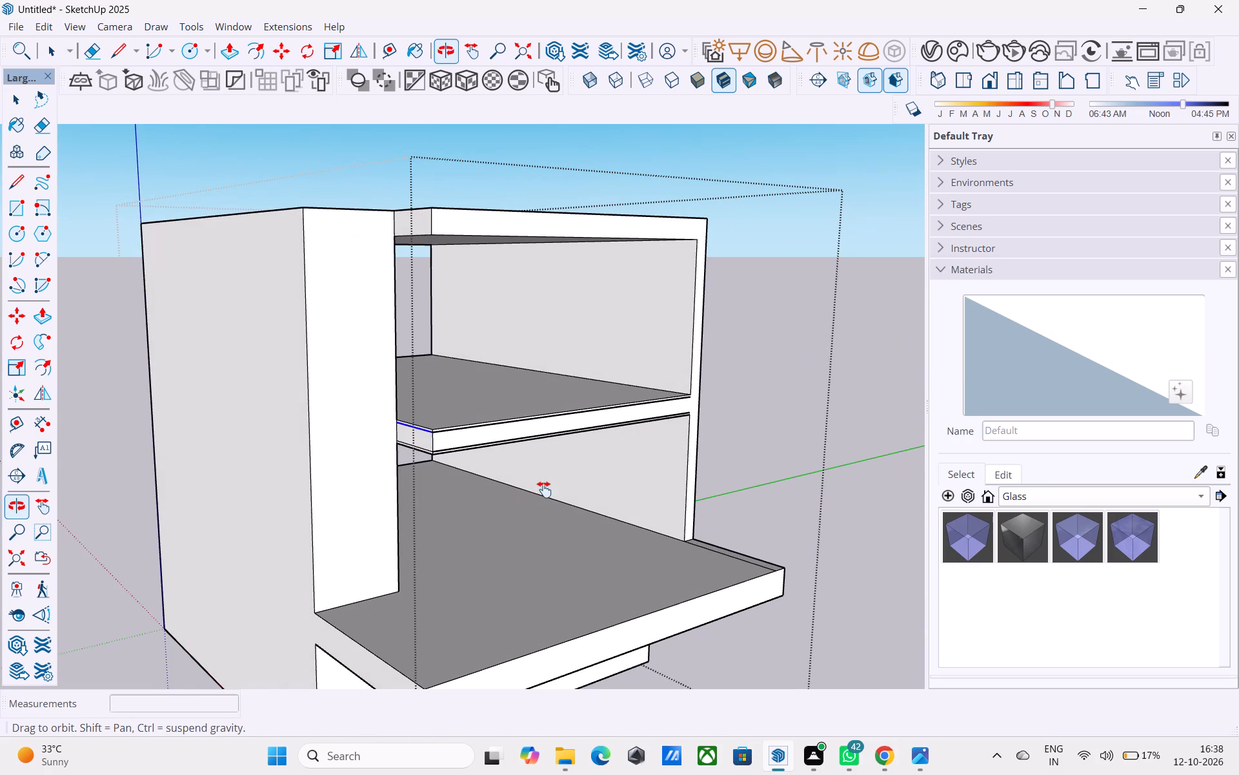
middle_click_drag(544, 490, 590, 513)
middle_click_drag(538, 284, 567, 315, "shift")
scroll(567, 314, "up", 5)
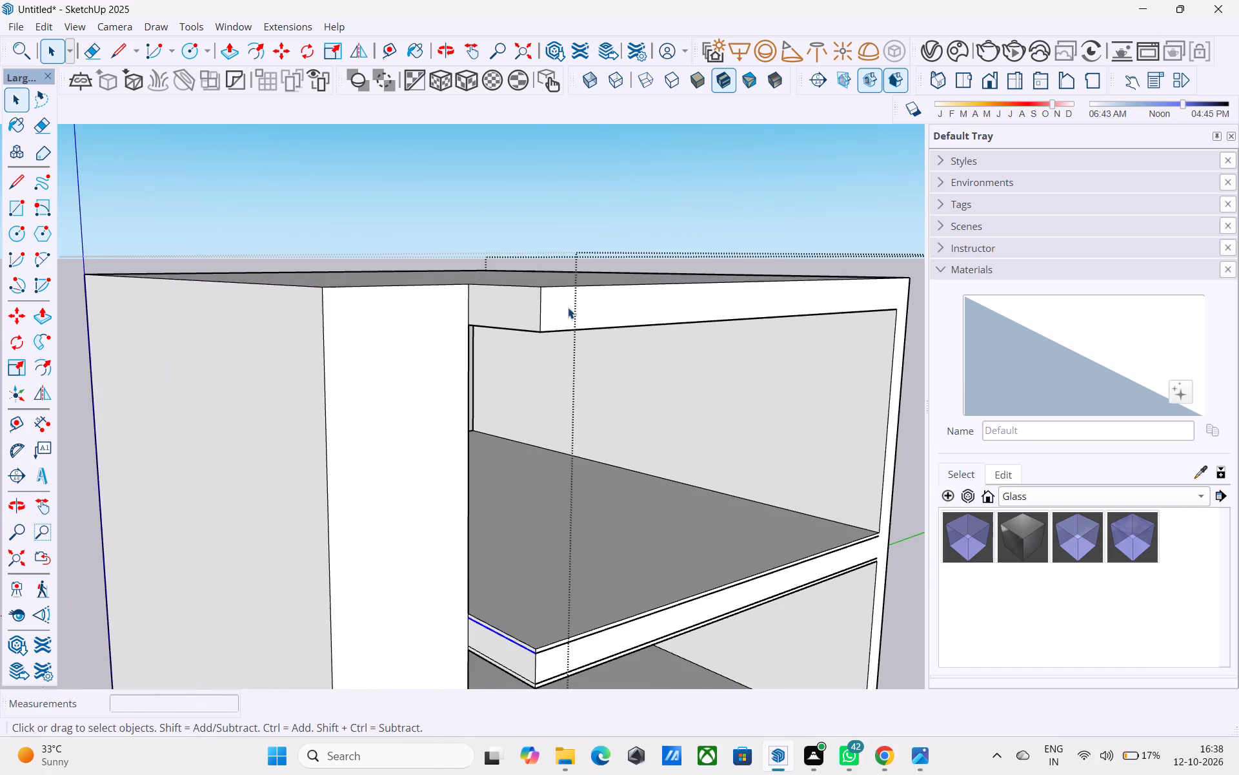
scroll(568, 307, "up", 3)
left_click(563, 278)
key("m")
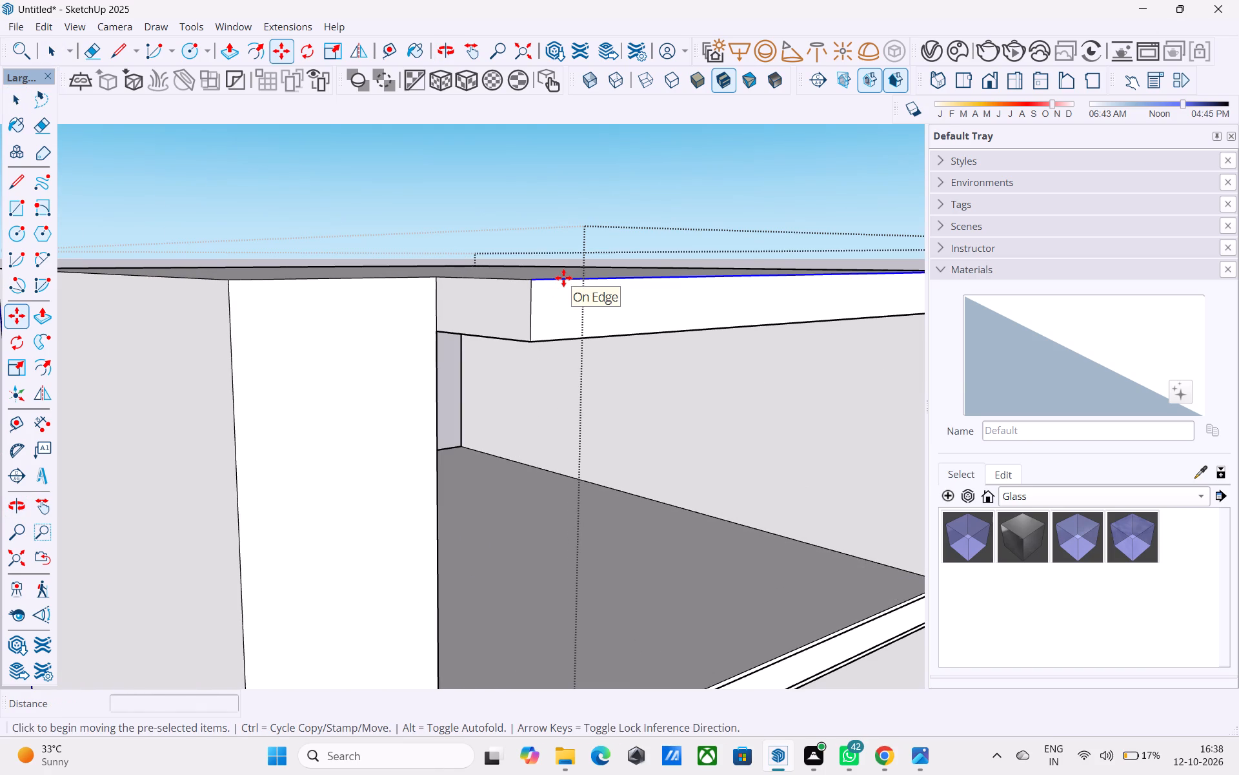
left_click(530, 287)
left_click(530, 291)
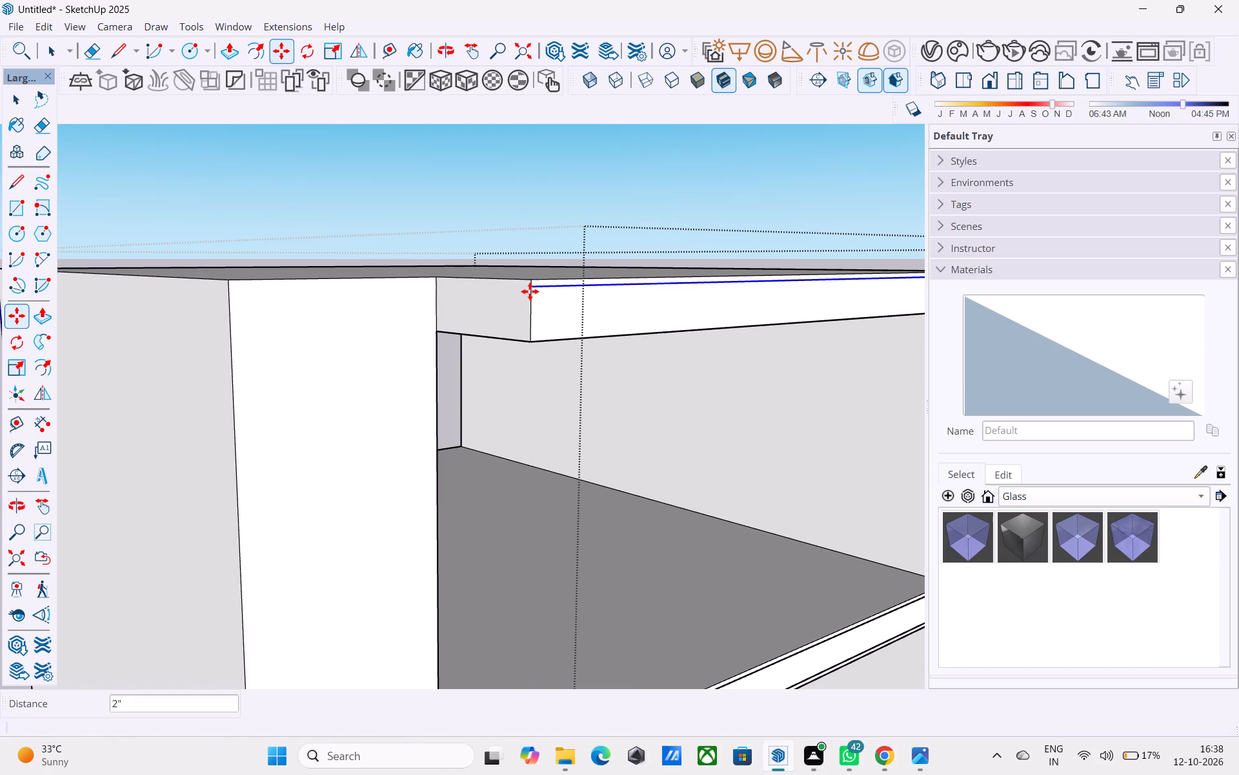
key("space")
Copy the top edge of the roof slab's short end face 2" downward to meet the front-face line.
left_click(519, 280)
key("m")
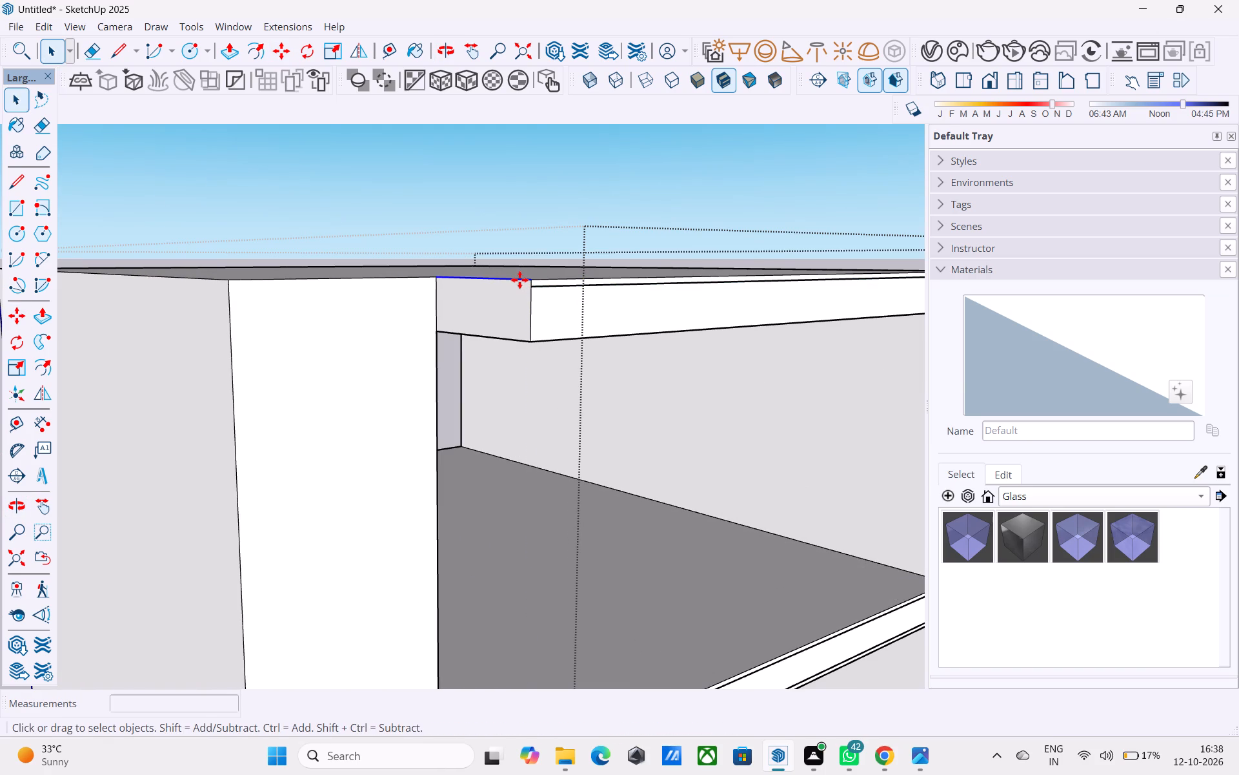
left_click(527, 281)
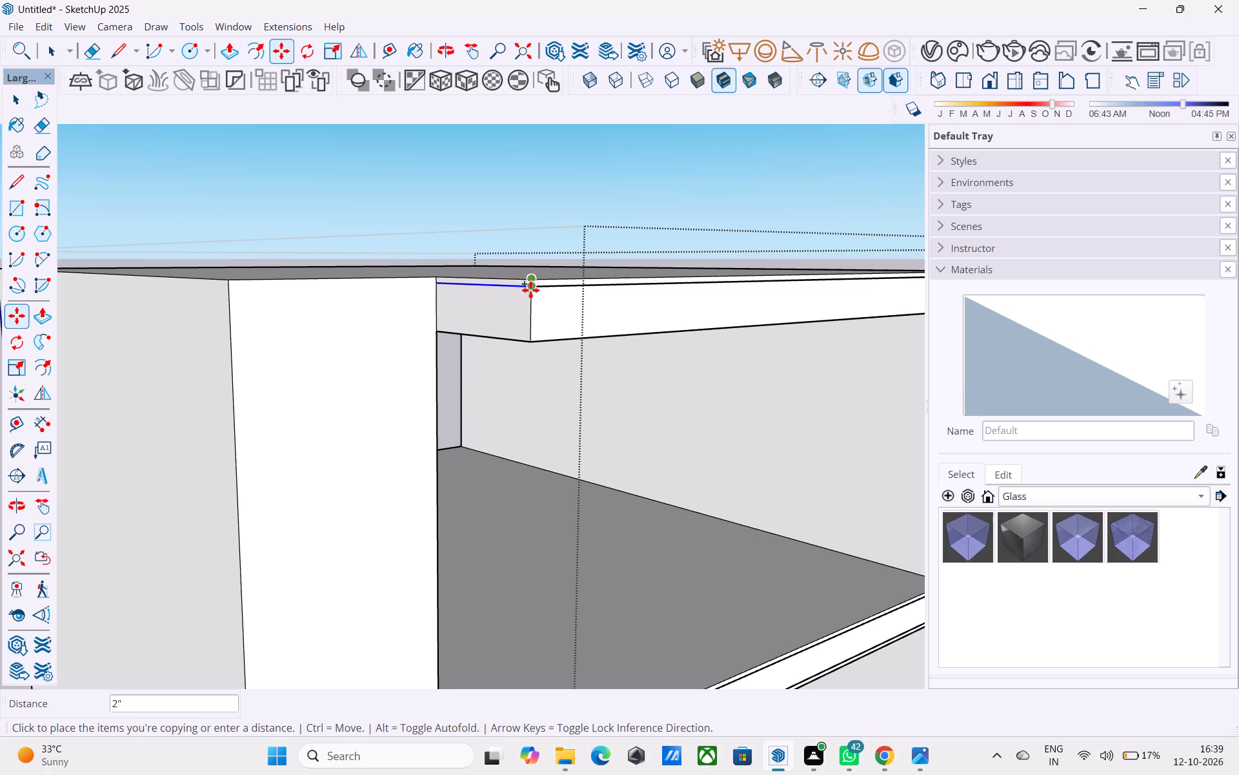
left_click(530, 290)
key("space")
Draw a 1' 4" line from the far end of the roof slab's upper front line down to its underside corner at the side wall.
scroll(469, 304, "down", 9)
middle_click_drag(578, 490, 570, 490)
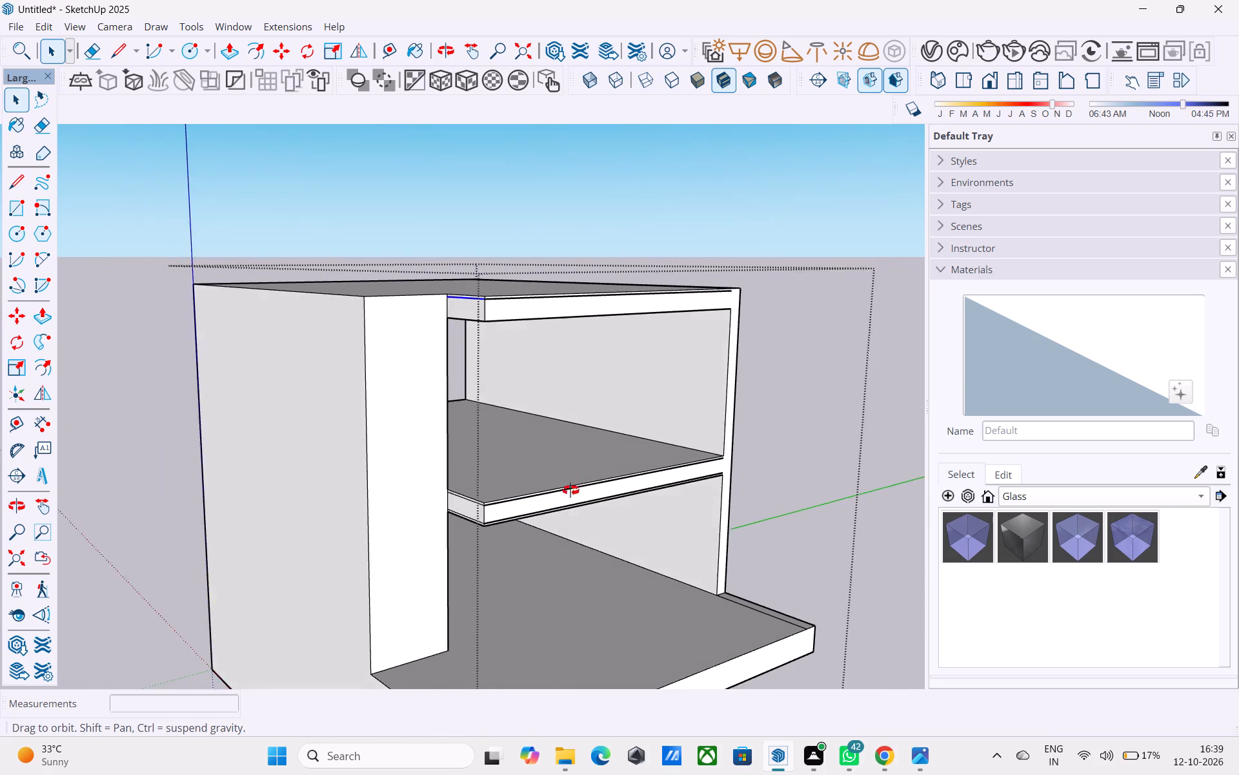
middle_click_drag(570, 490, 397, 491)
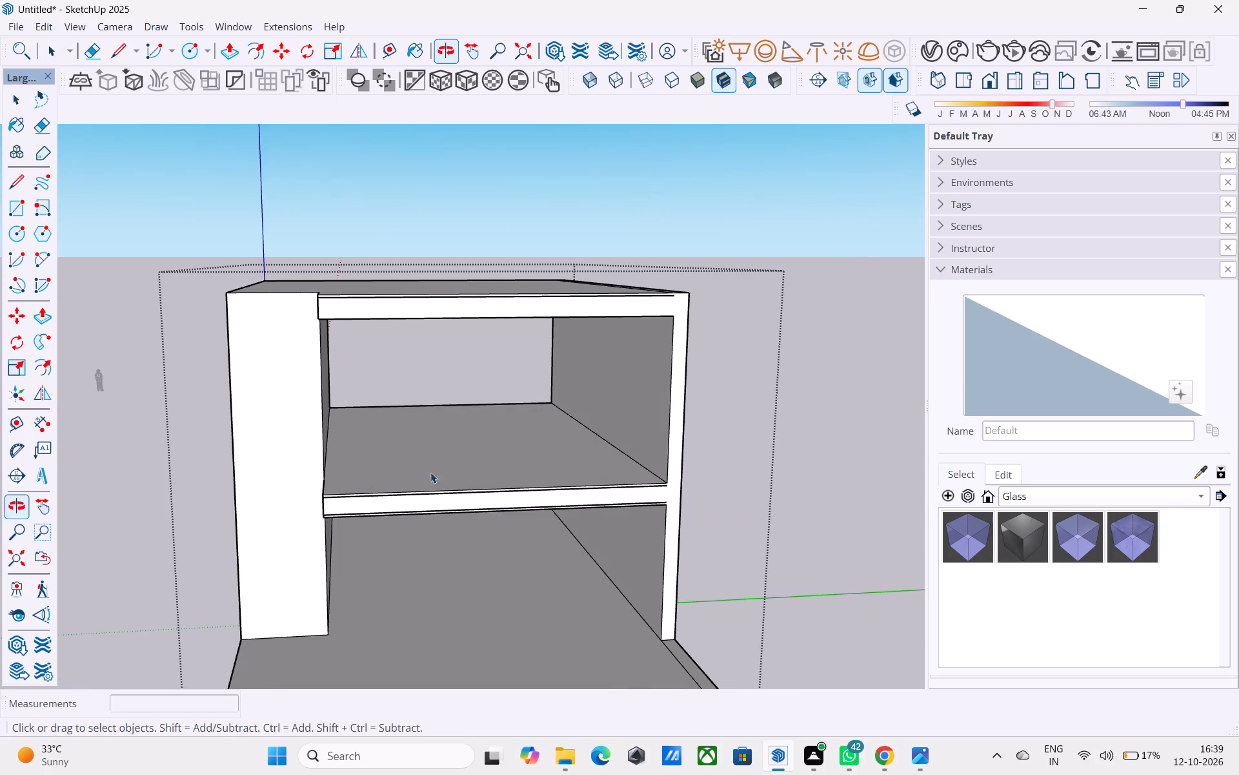
key("l")
scroll(651, 368, "up", 2)
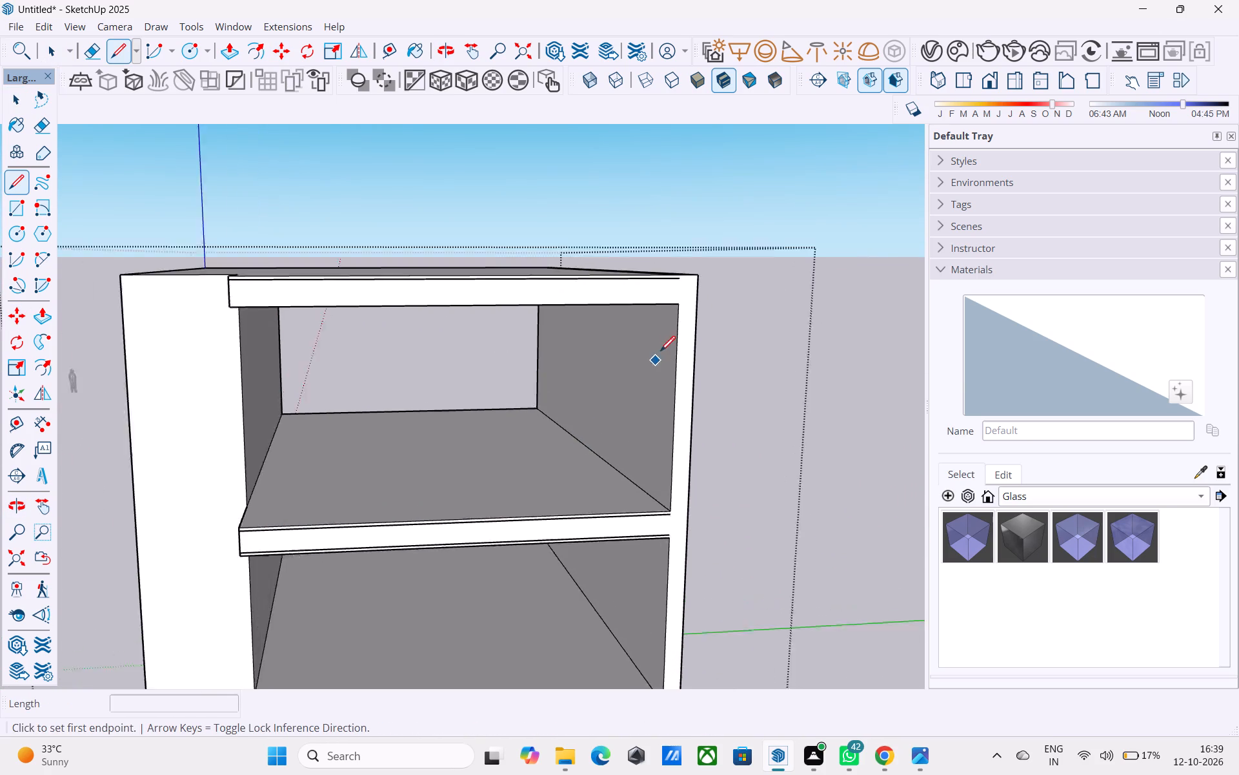
scroll(660, 353, "up", 4)
left_click(685, 253)
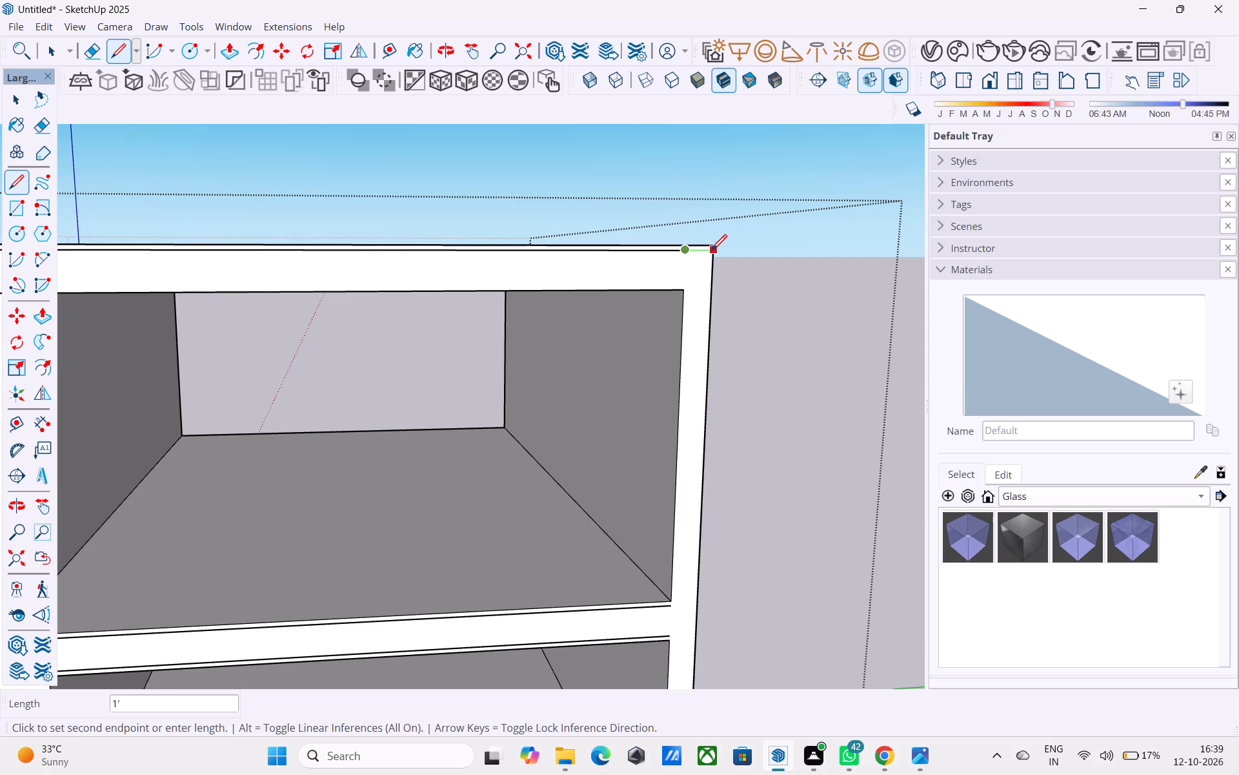
left_click(685, 287)
key("space")
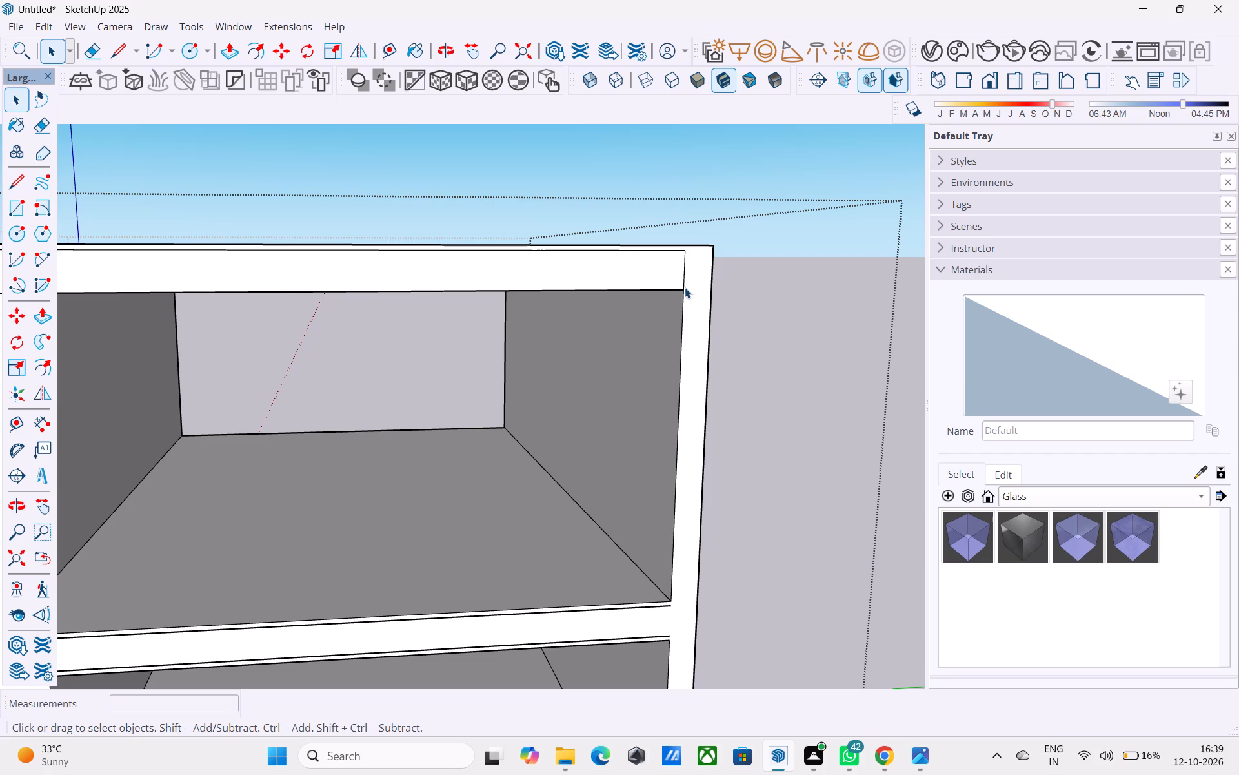
Copy the bottom edge of the roof slab's short end face 2" upward.
scroll(685, 287, "down", 7)
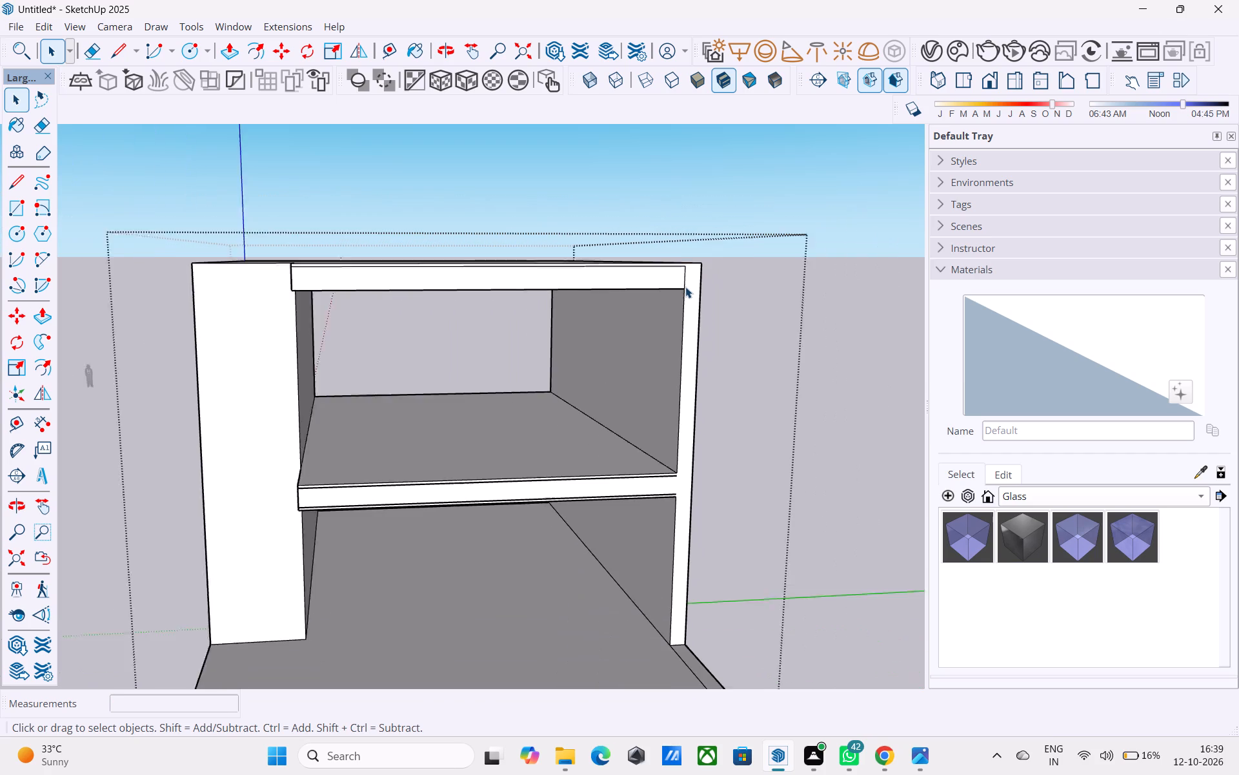
middle_click_drag(503, 275, 778, 313)
scroll(578, 343, "up", 6)
left_click(590, 295)
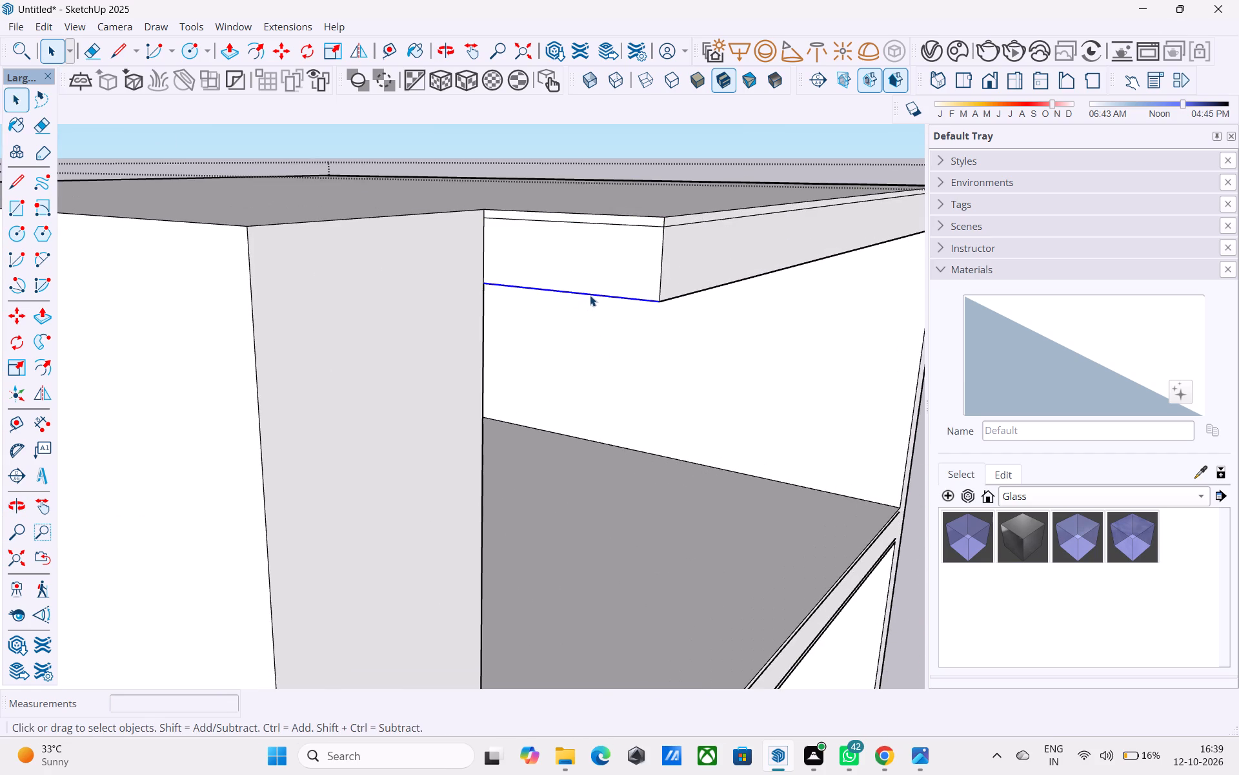
key("m")
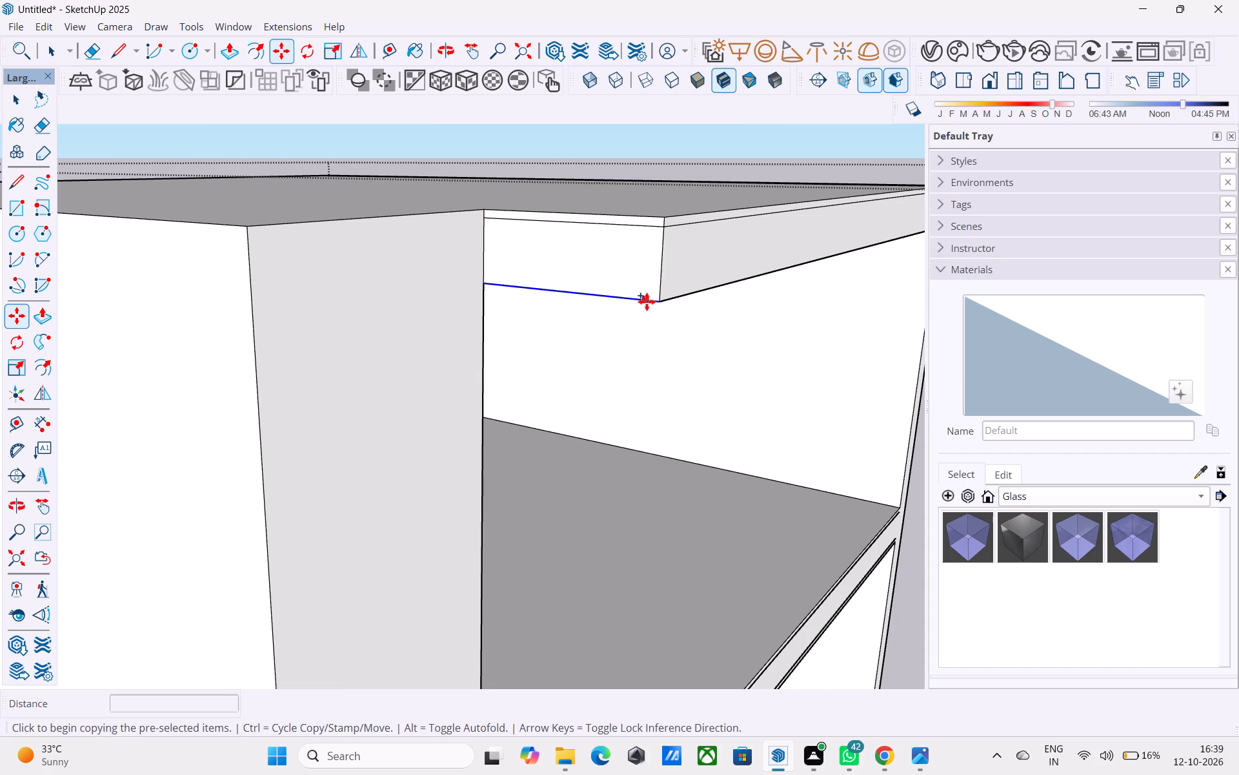
left_click(655, 302)
left_click(656, 291)
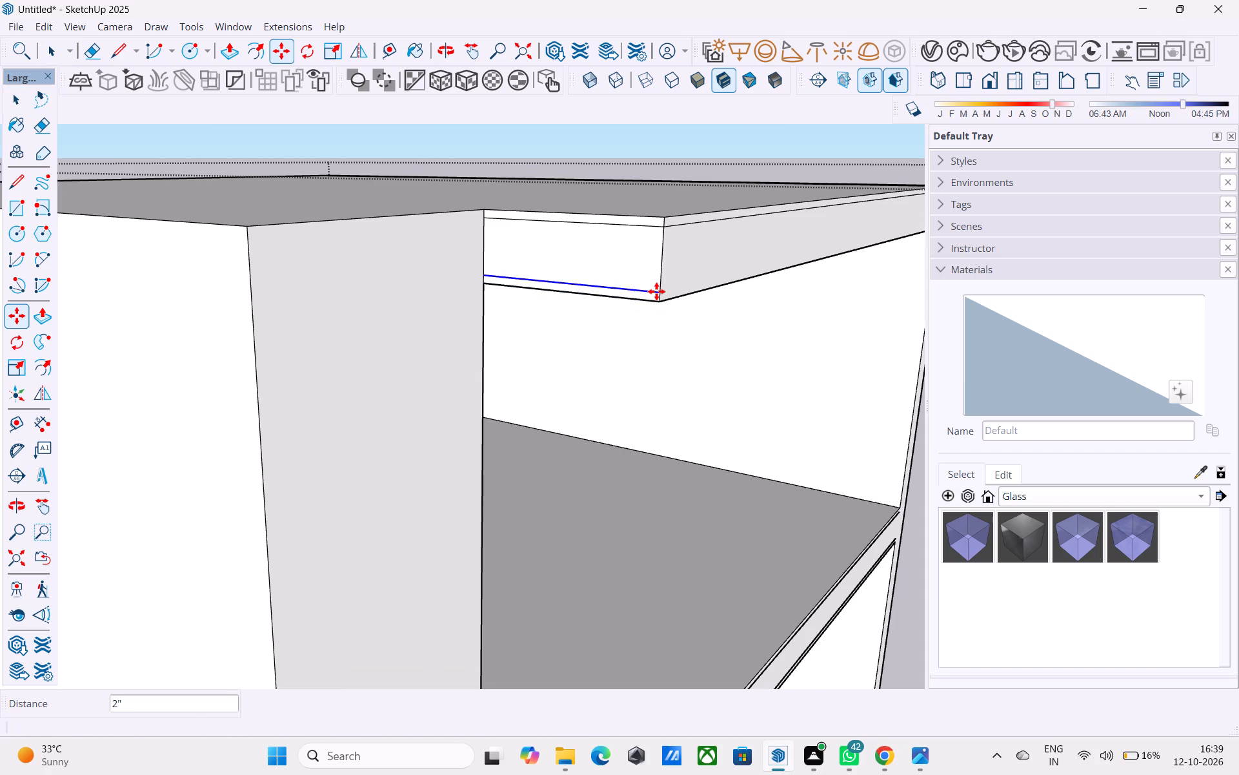
Draw a 23' line along the roof slab's front face from the end face's lower inset line to the side wall.
key("l")
left_click(656, 291)
scroll(528, 320, "down", 5)
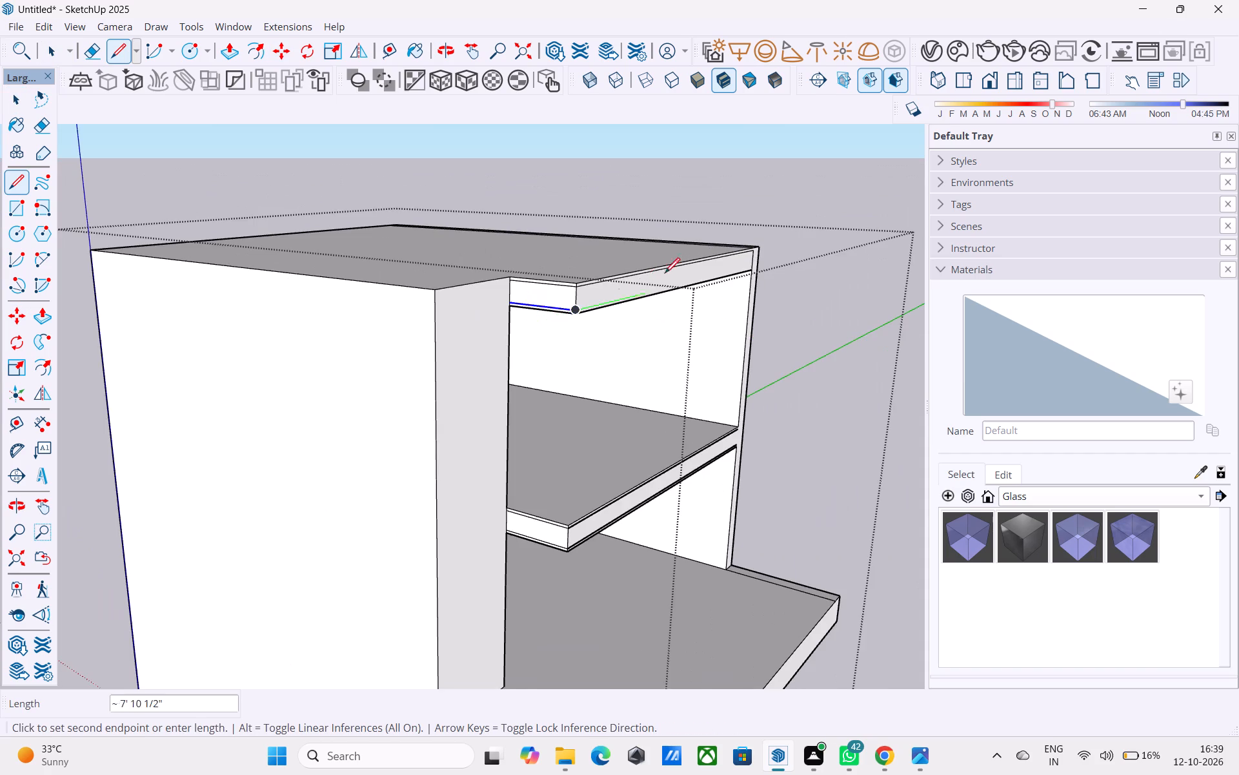
scroll(749, 255, "up", 10)
left_click(752, 282)
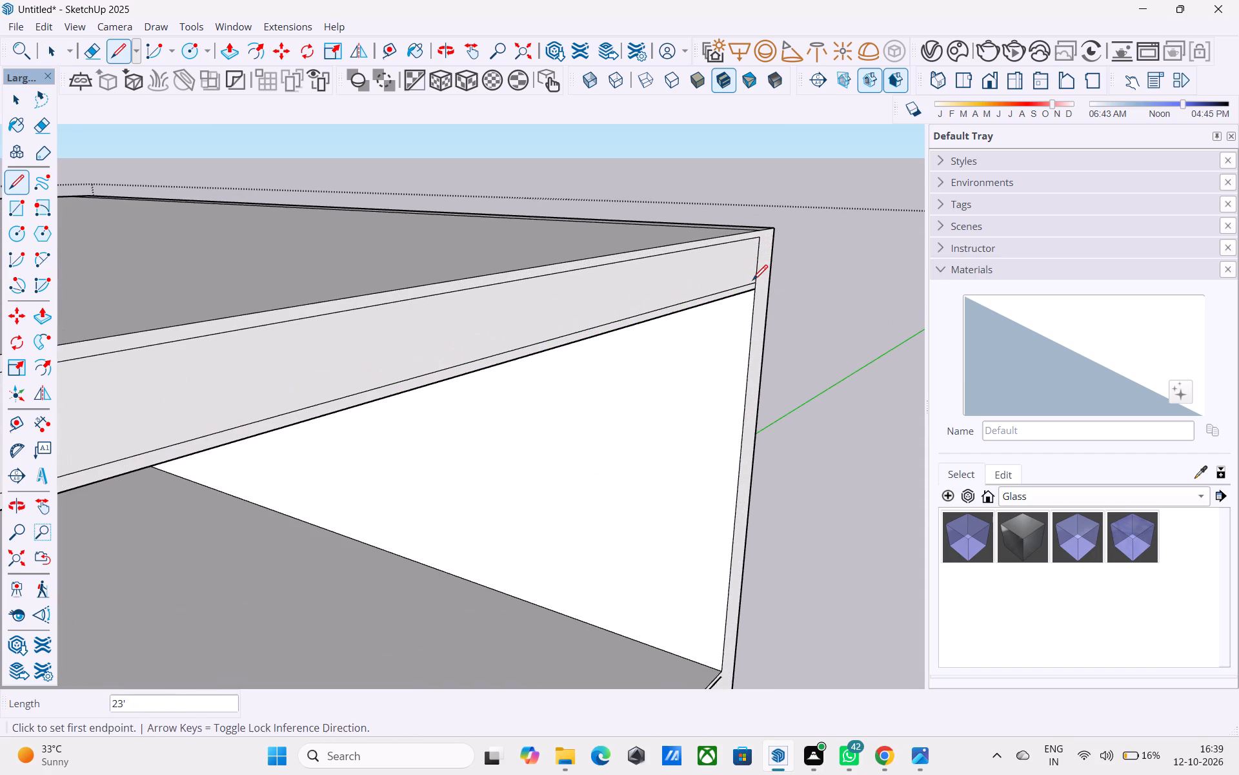
key("space")
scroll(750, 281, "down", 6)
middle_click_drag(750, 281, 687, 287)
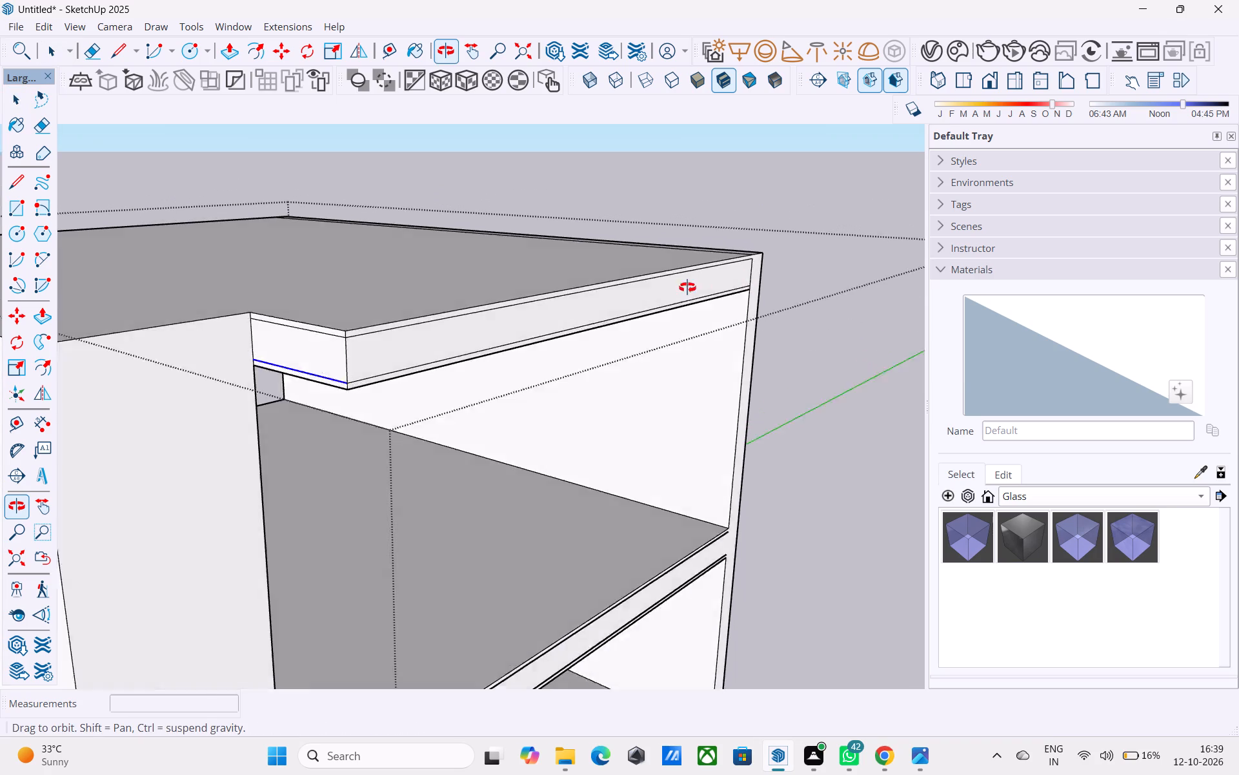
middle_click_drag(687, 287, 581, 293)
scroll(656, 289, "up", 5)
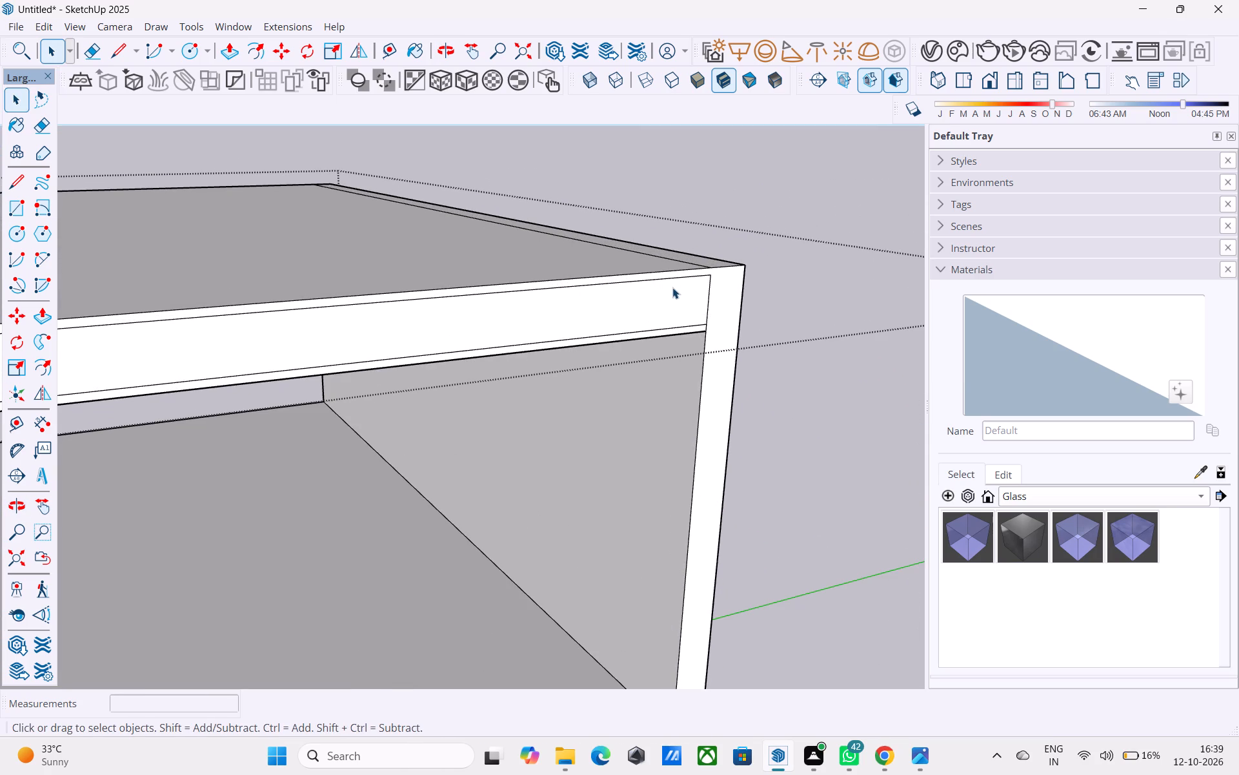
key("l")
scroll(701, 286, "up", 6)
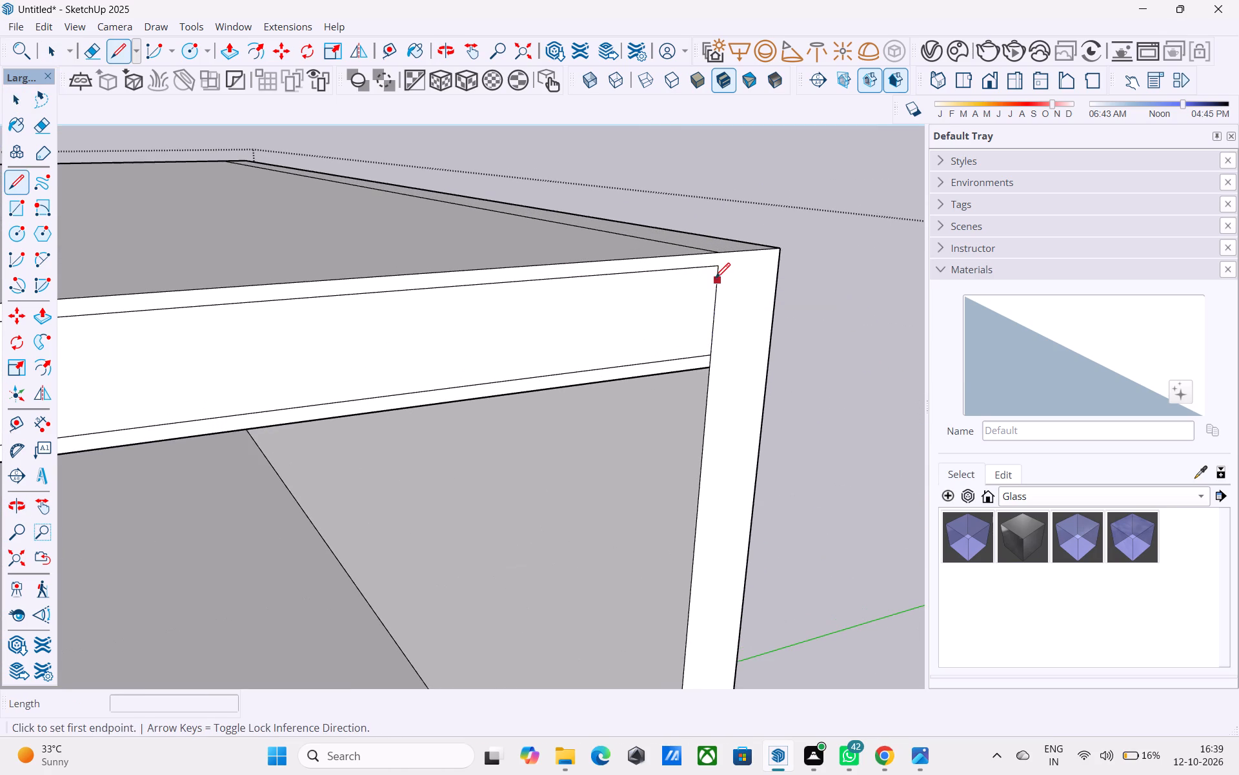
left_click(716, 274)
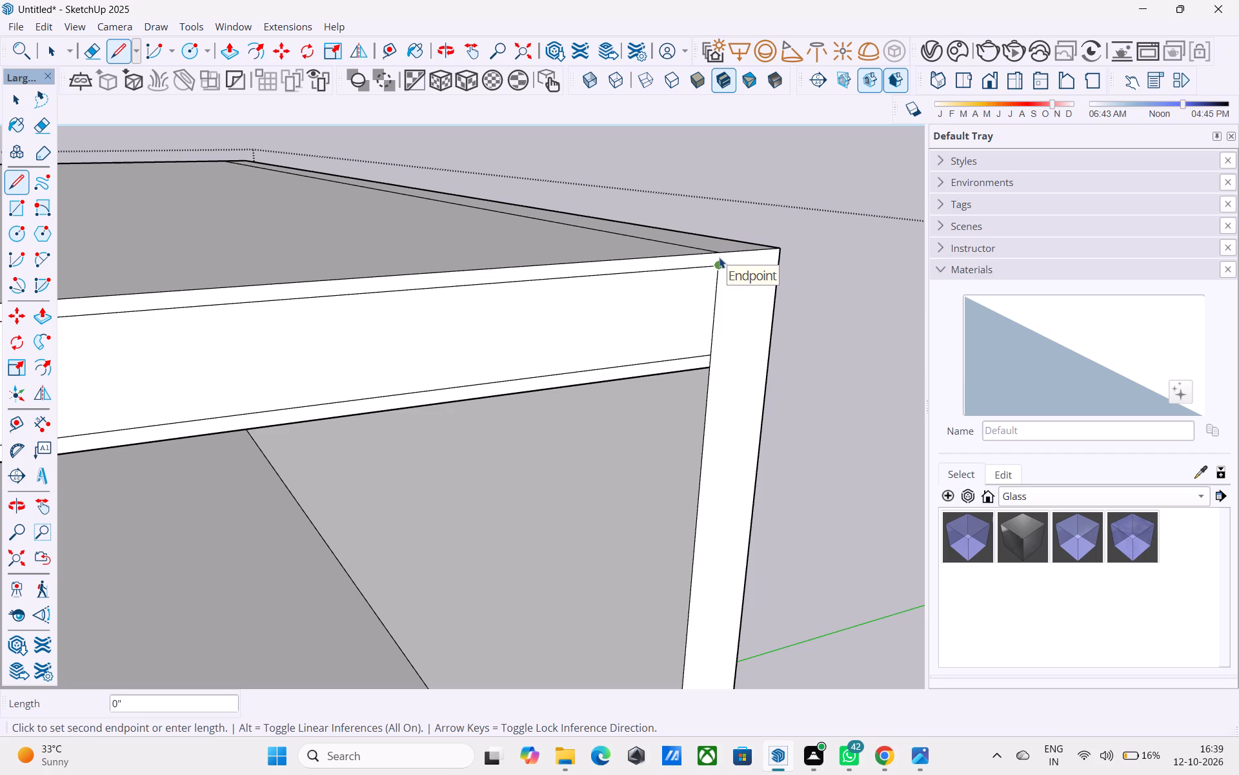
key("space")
Push the roof slab's front panel between the trim bands inward 4", then correct the recess depth to 2".
left_click(681, 298)
scroll(685, 300, "down", 19)
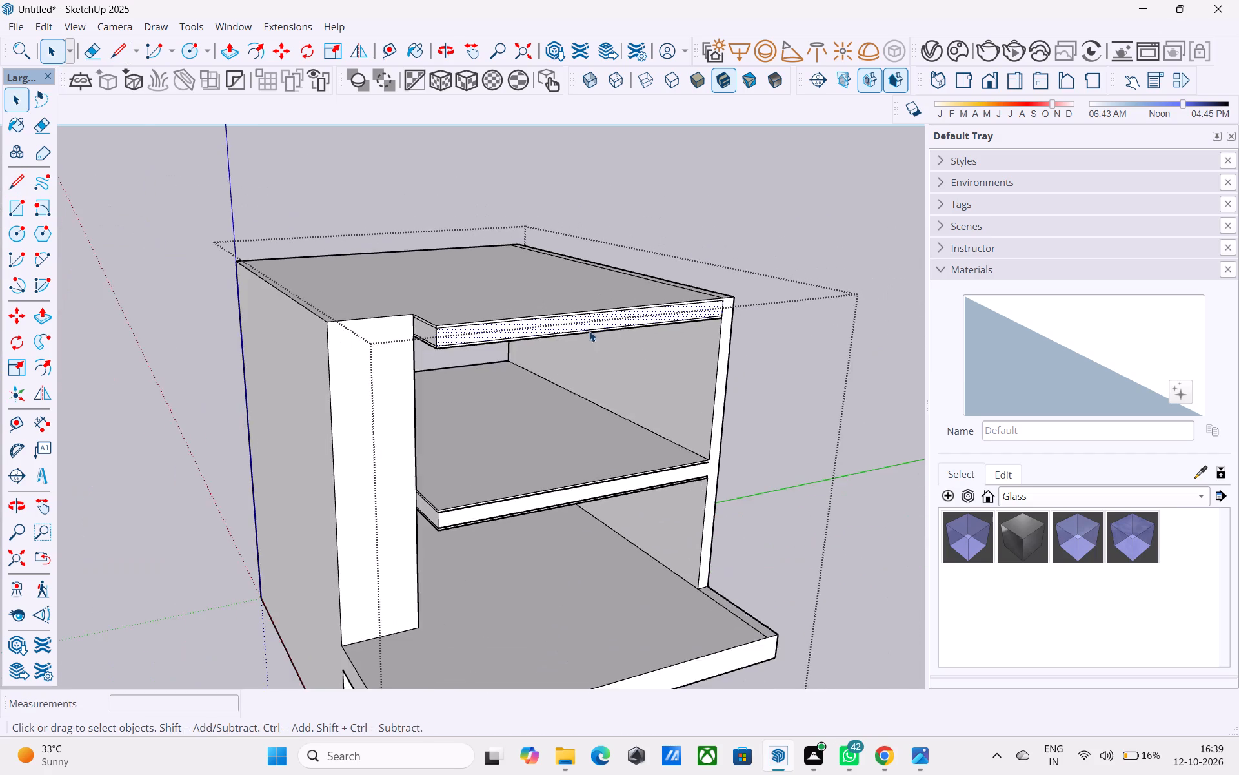
middle_click_drag(576, 331, 710, 331)
key("p")
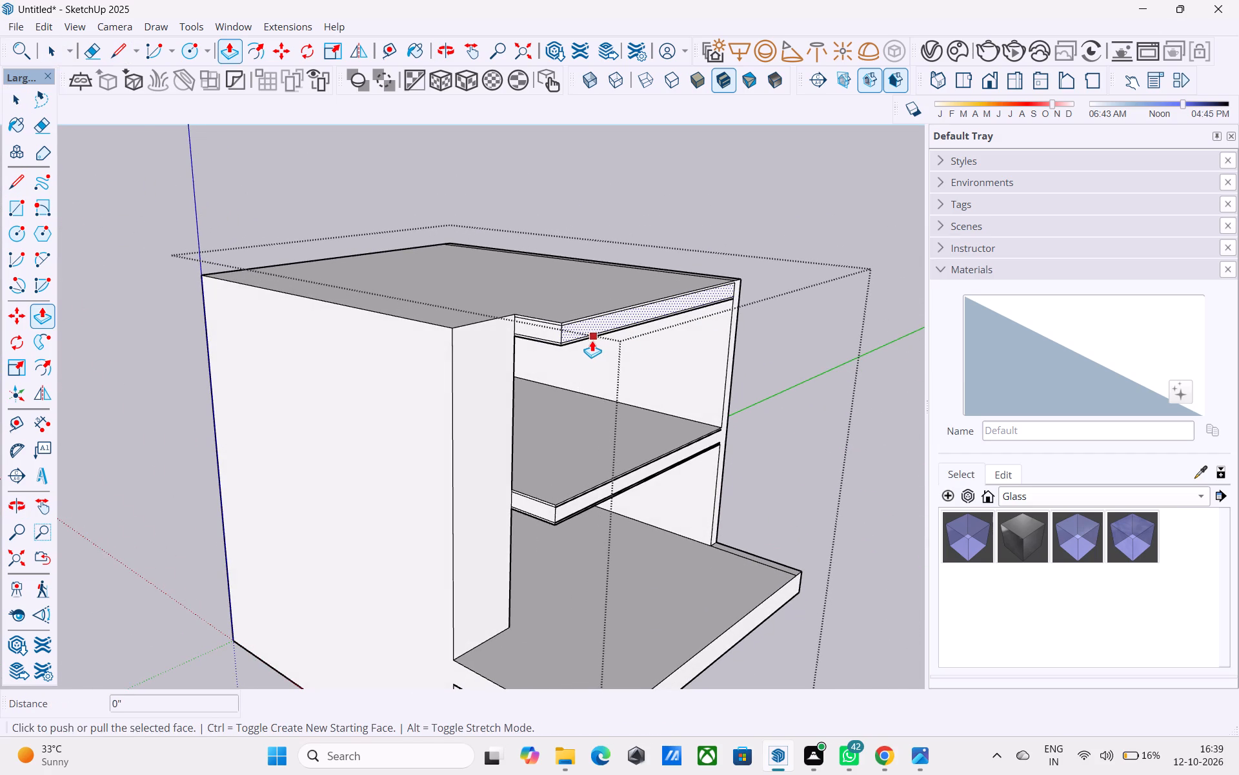
left_click(592, 340)
scroll(583, 334, "up", 10)
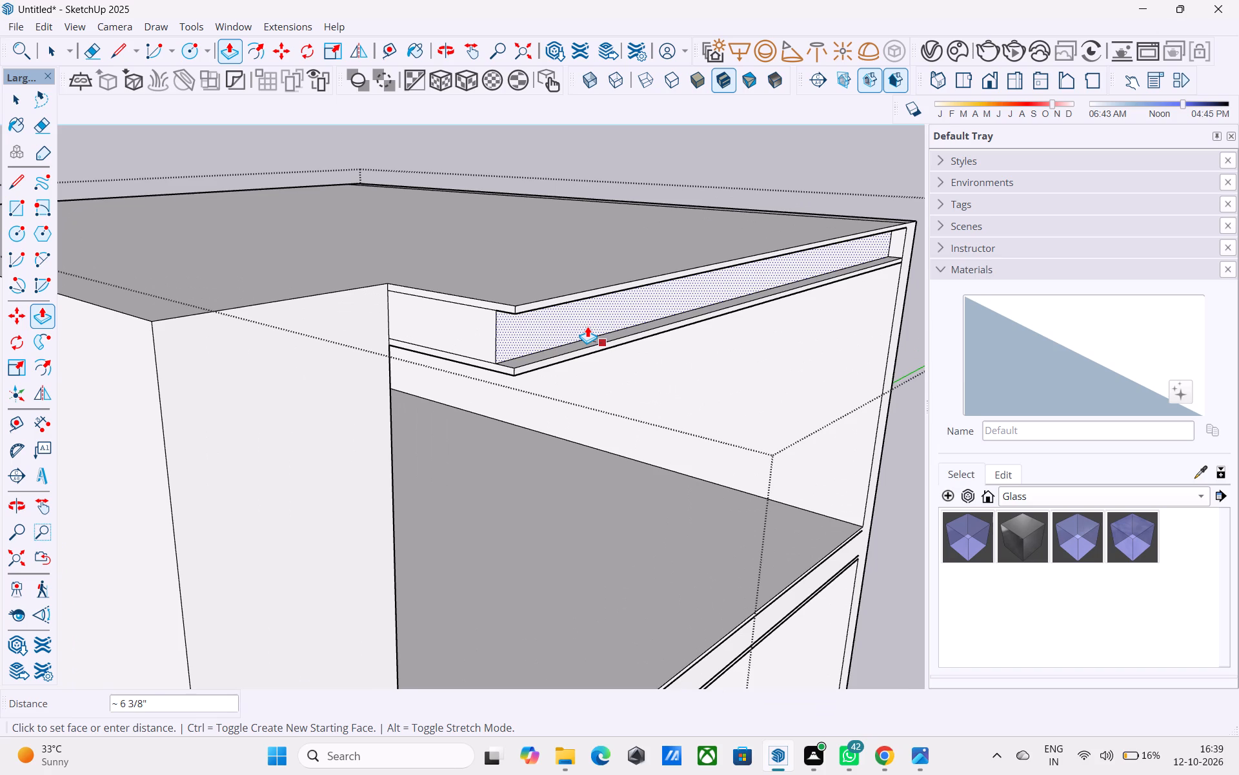
type("4\"")
key("Return")
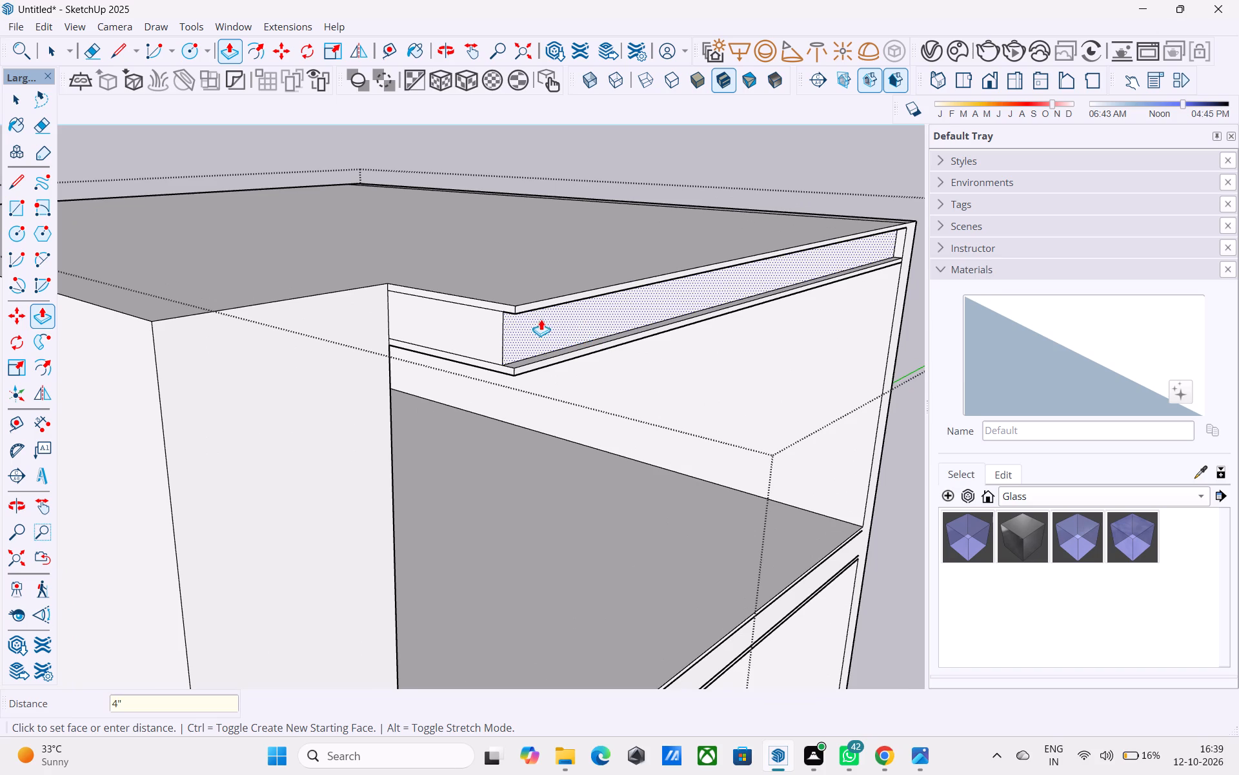
key("2")
key("shift+quotedbl")
key("Return")
key("space")
Recess the roof slab's short end panel by the same 2".
left_click(495, 334)
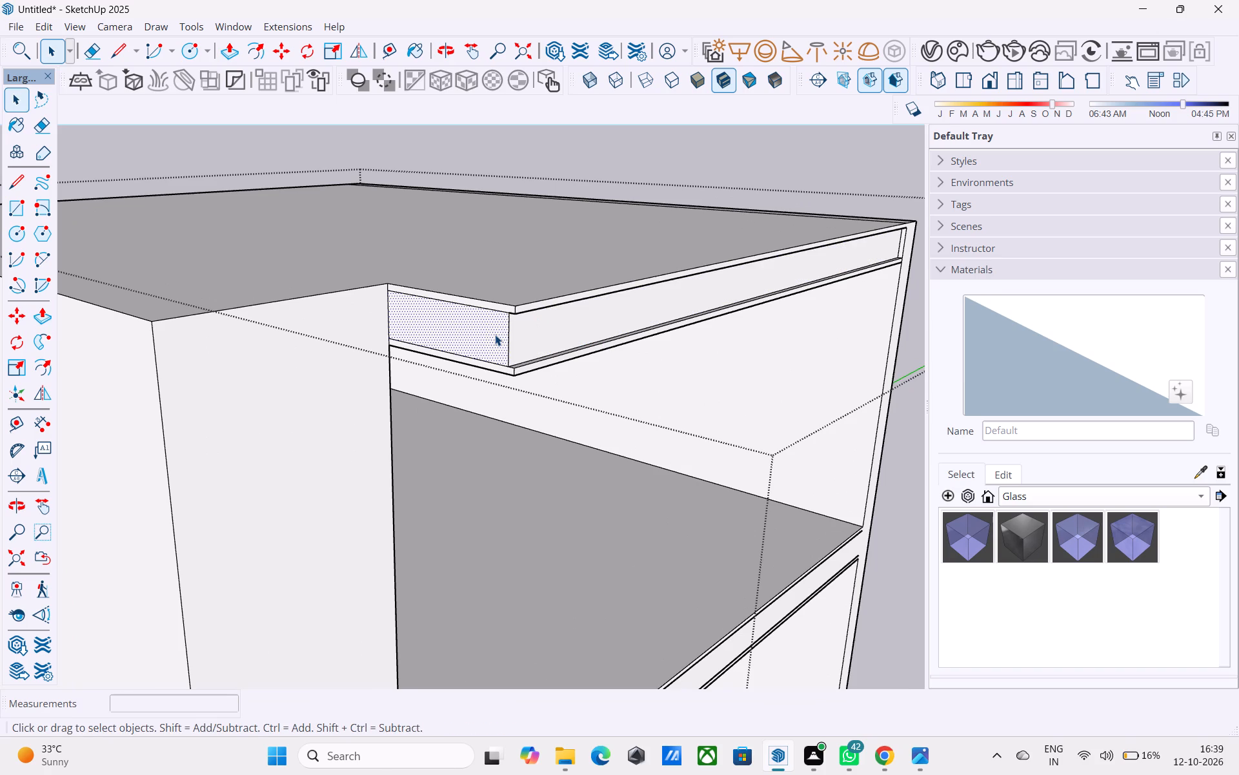
key("p")
double_click(495, 335)
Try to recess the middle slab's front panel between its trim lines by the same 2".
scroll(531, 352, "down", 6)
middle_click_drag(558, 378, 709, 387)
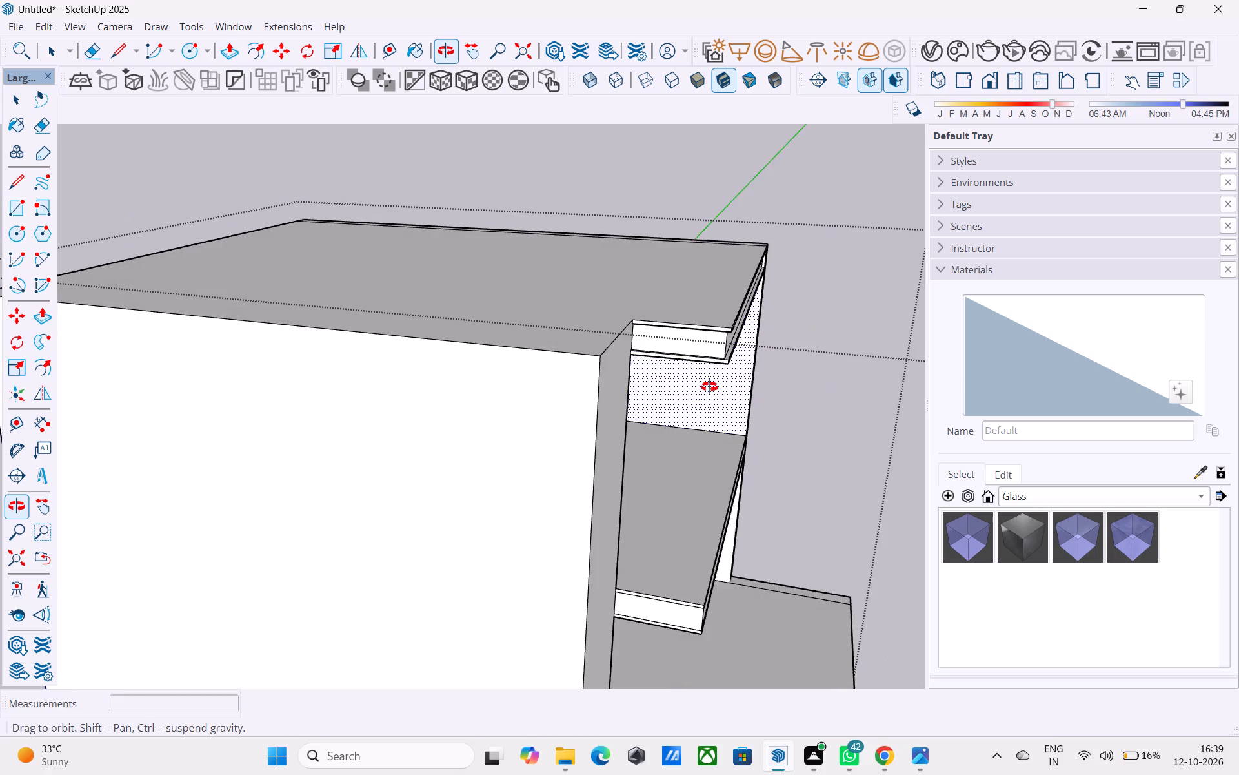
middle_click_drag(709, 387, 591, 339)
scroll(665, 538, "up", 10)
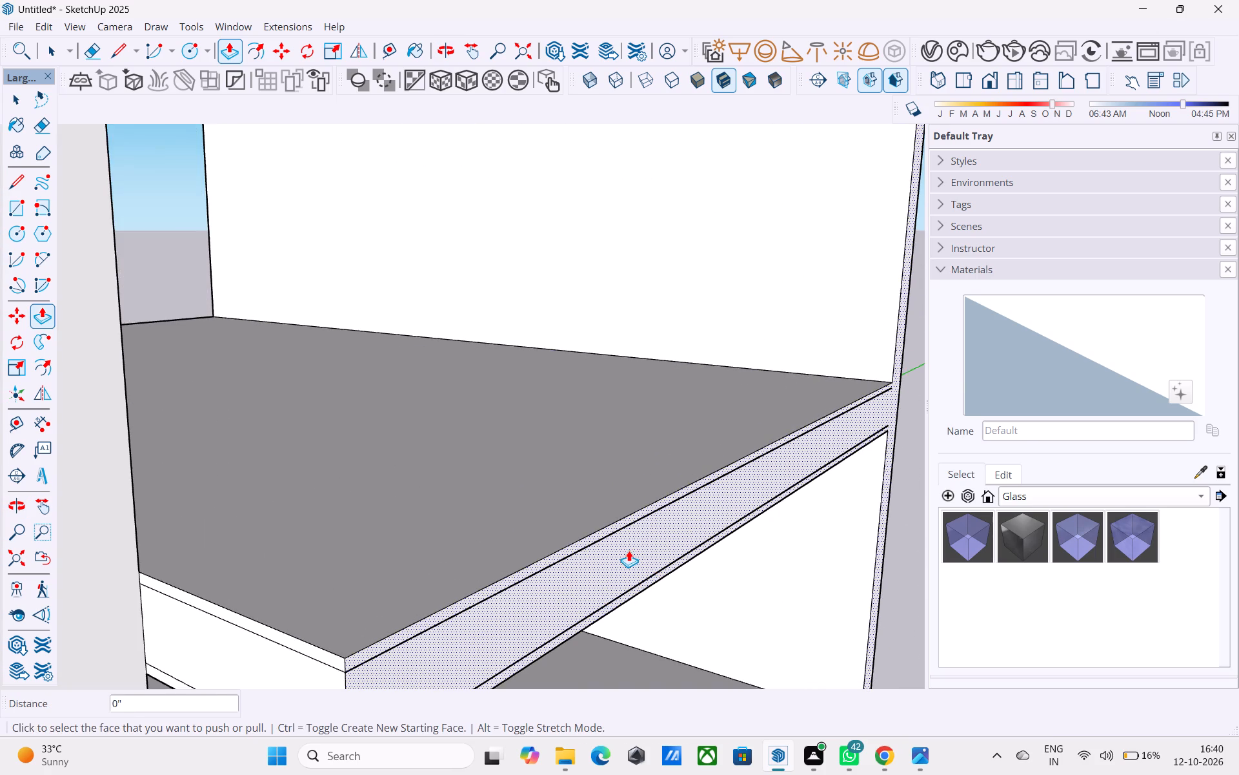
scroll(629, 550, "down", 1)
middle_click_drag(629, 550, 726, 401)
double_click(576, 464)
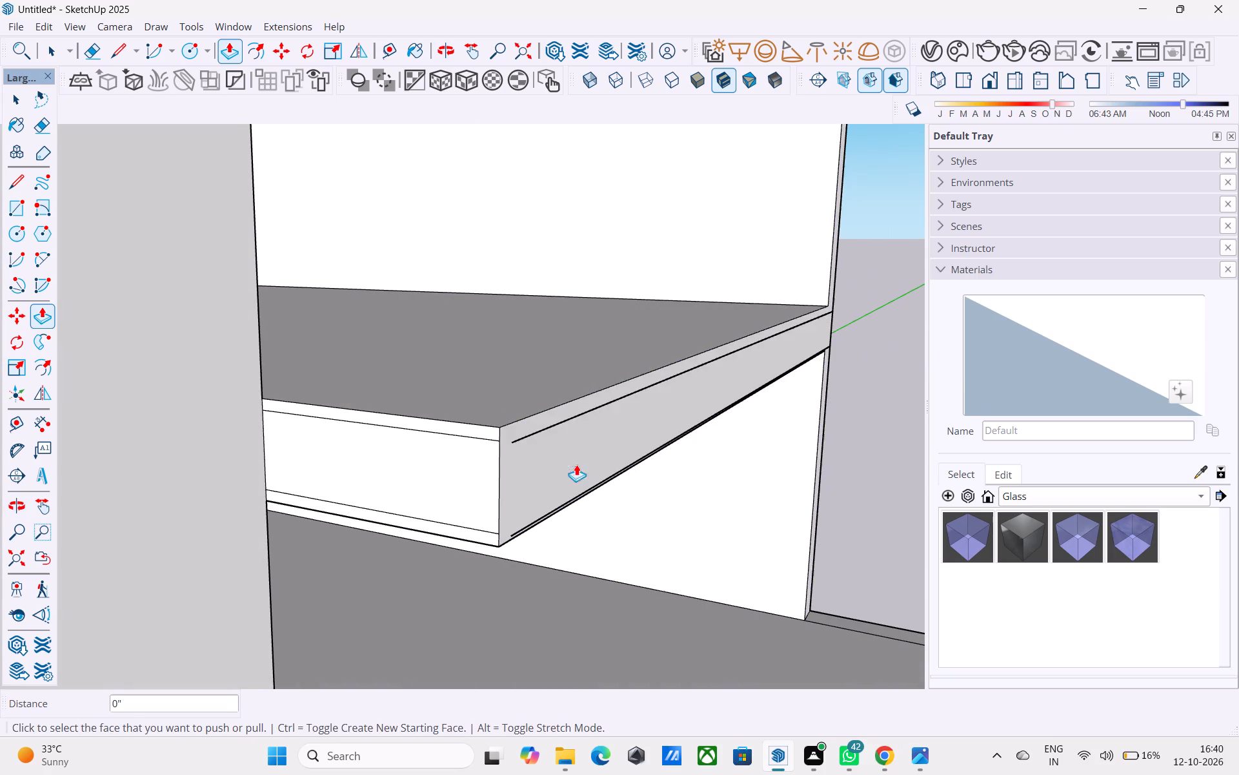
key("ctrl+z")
Draw a 1' 2" vertical line at the side wall joining the middle slab's upper and lower front trim lines.
middle_click_drag(590, 475, 401, 450)
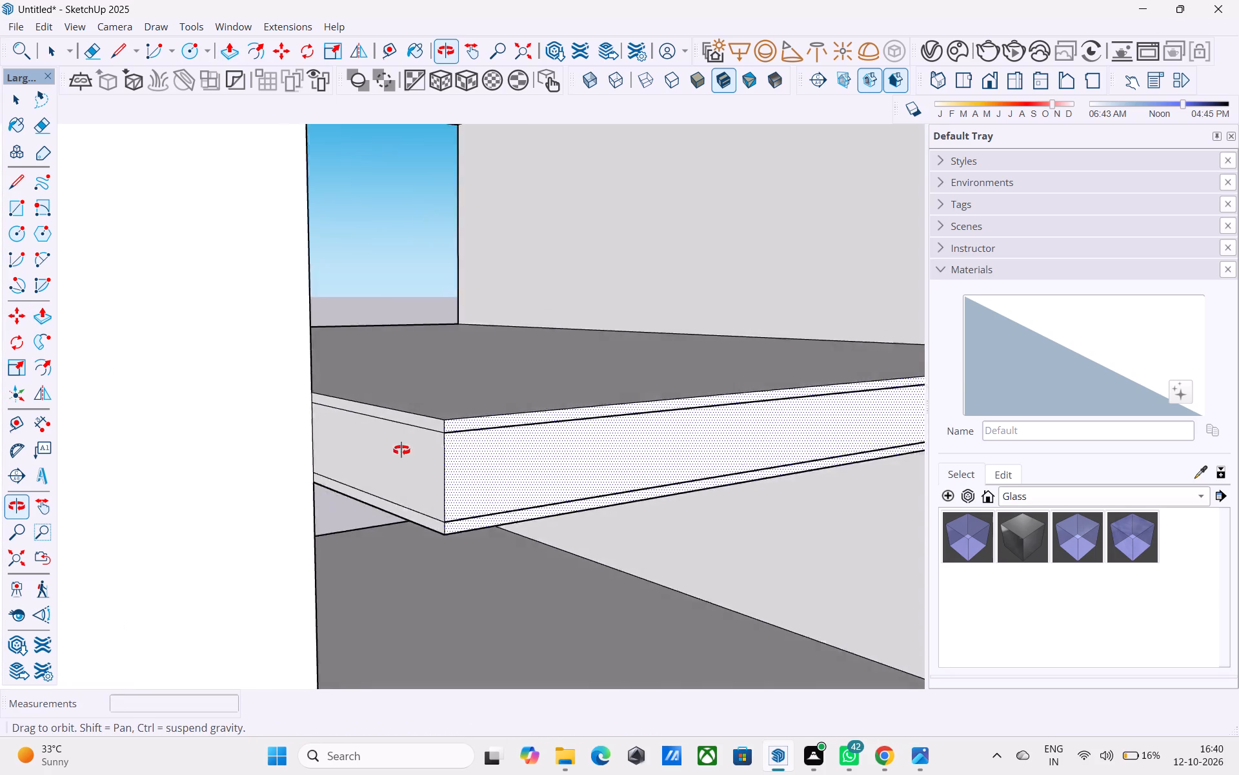
middle_click_drag(401, 450, 378, 450)
scroll(345, 425, "down", 14)
middle_click_drag(609, 442, 574, 437)
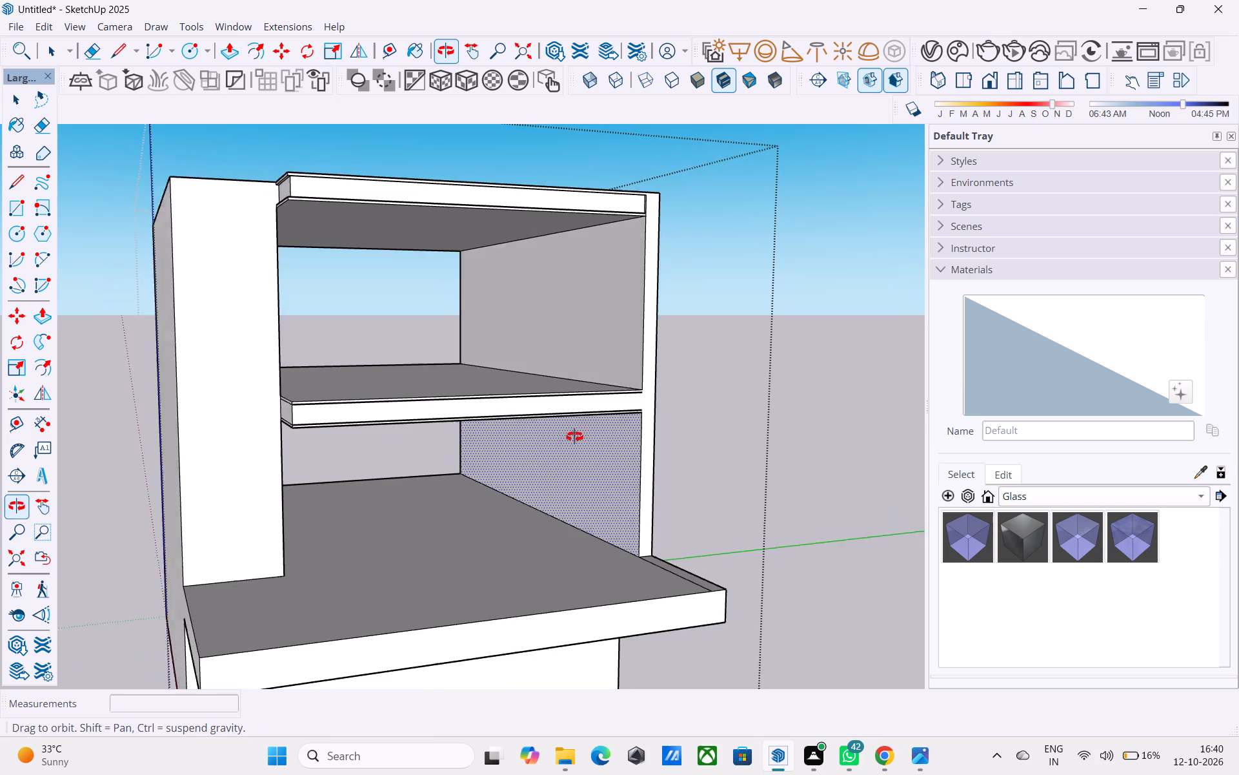
middle_click_drag(574, 437, 571, 437)
scroll(620, 428, "up", 9)
key("l")
scroll(646, 369, "up", 4)
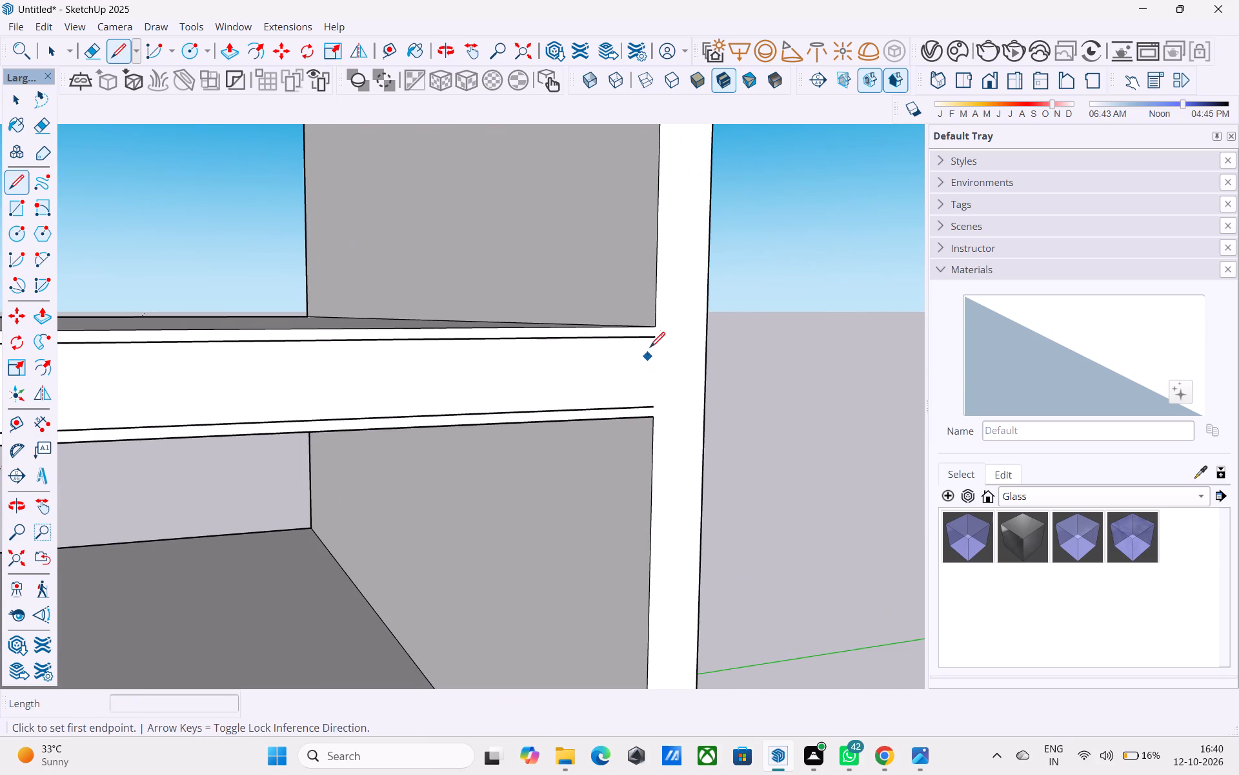
left_click(660, 334)
left_click(655, 408)
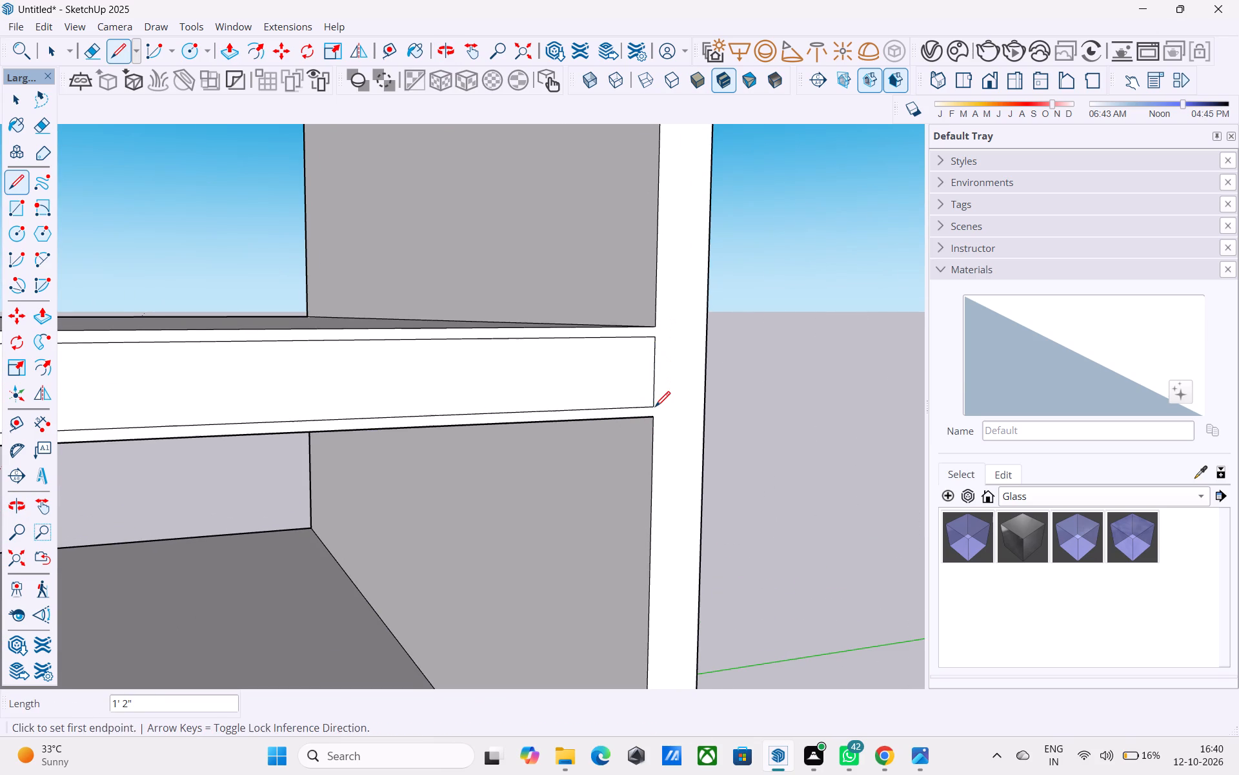
scroll(652, 402, "down", 5)
key("space")
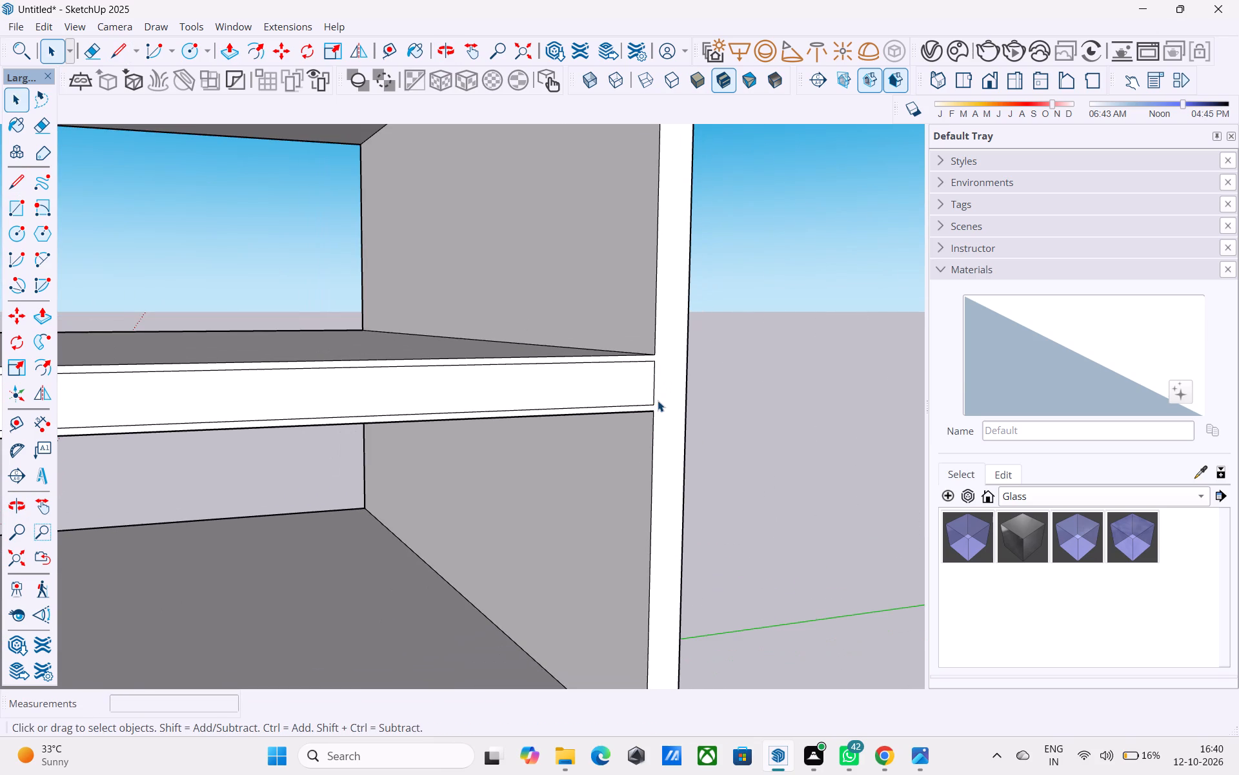
Draw a 2" line from the middle slab's upper front trim line up to its top corner at the side wall.
scroll(652, 375, "up", 2)
key("l")
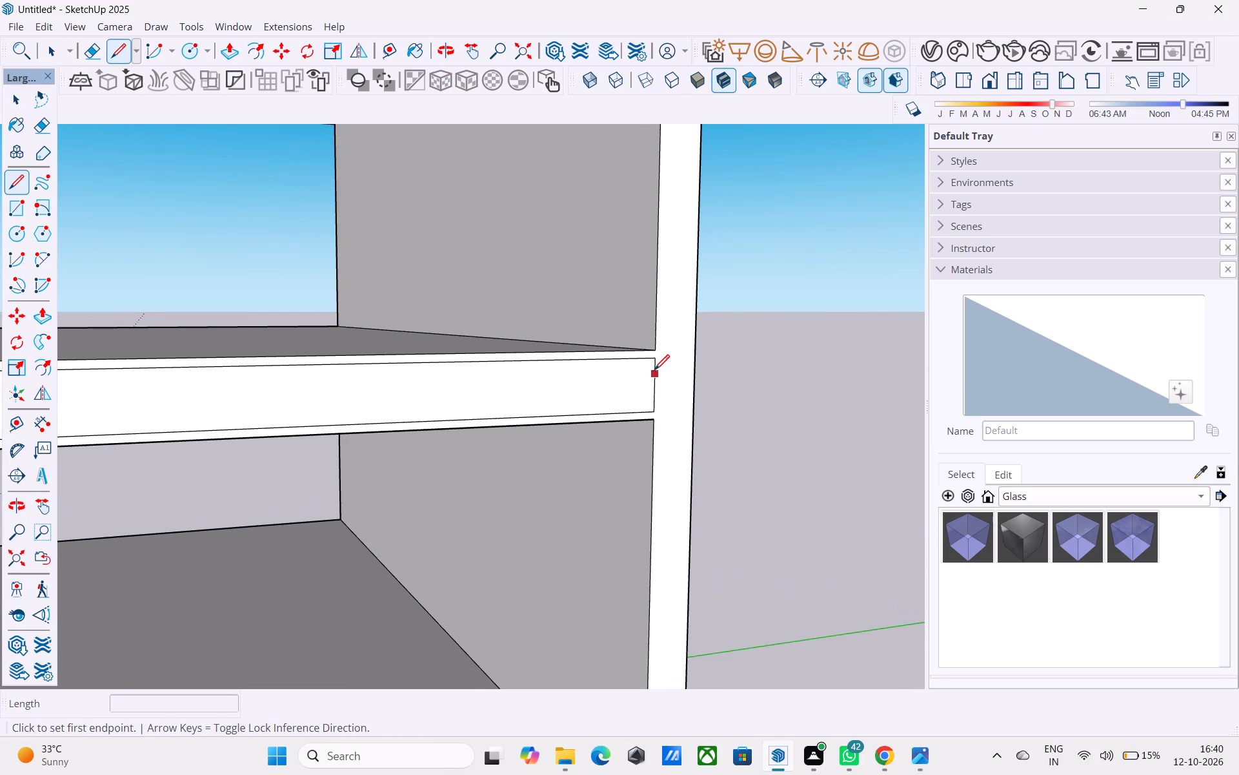
left_click(657, 362)
scroll(656, 351, "up", 6)
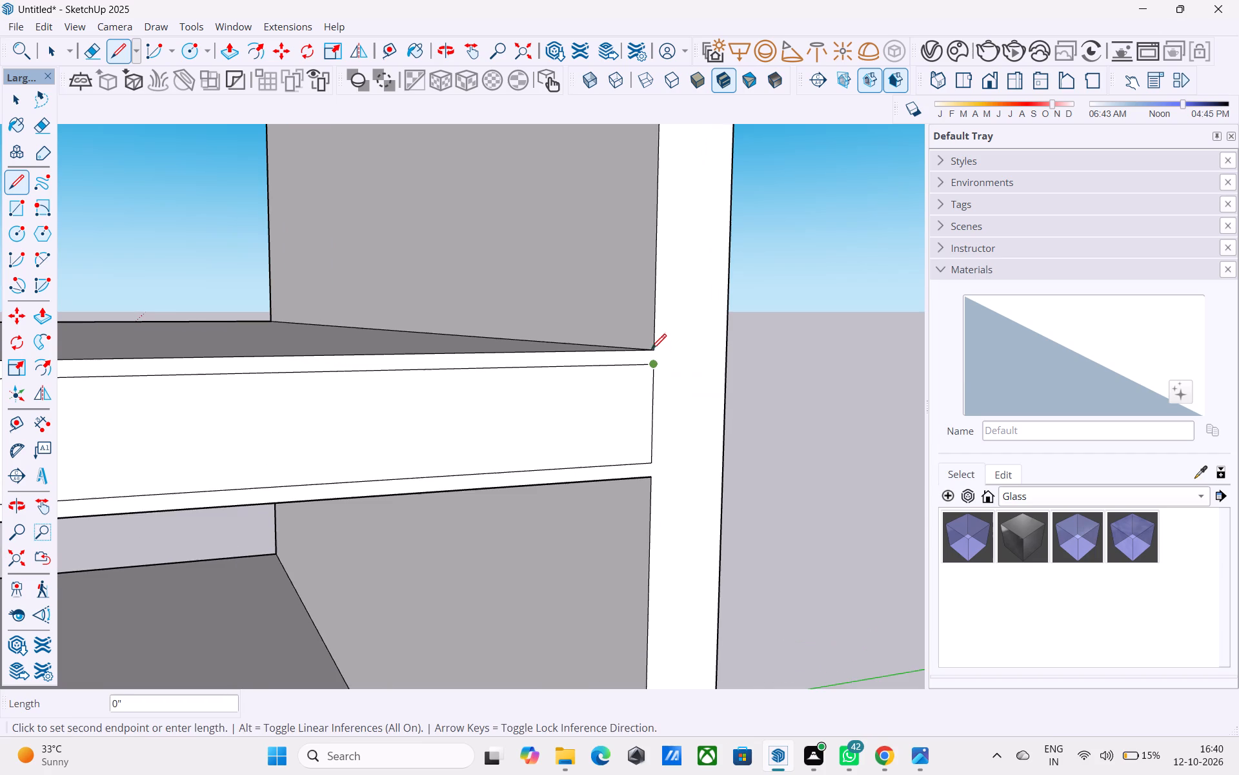
left_click(647, 351)
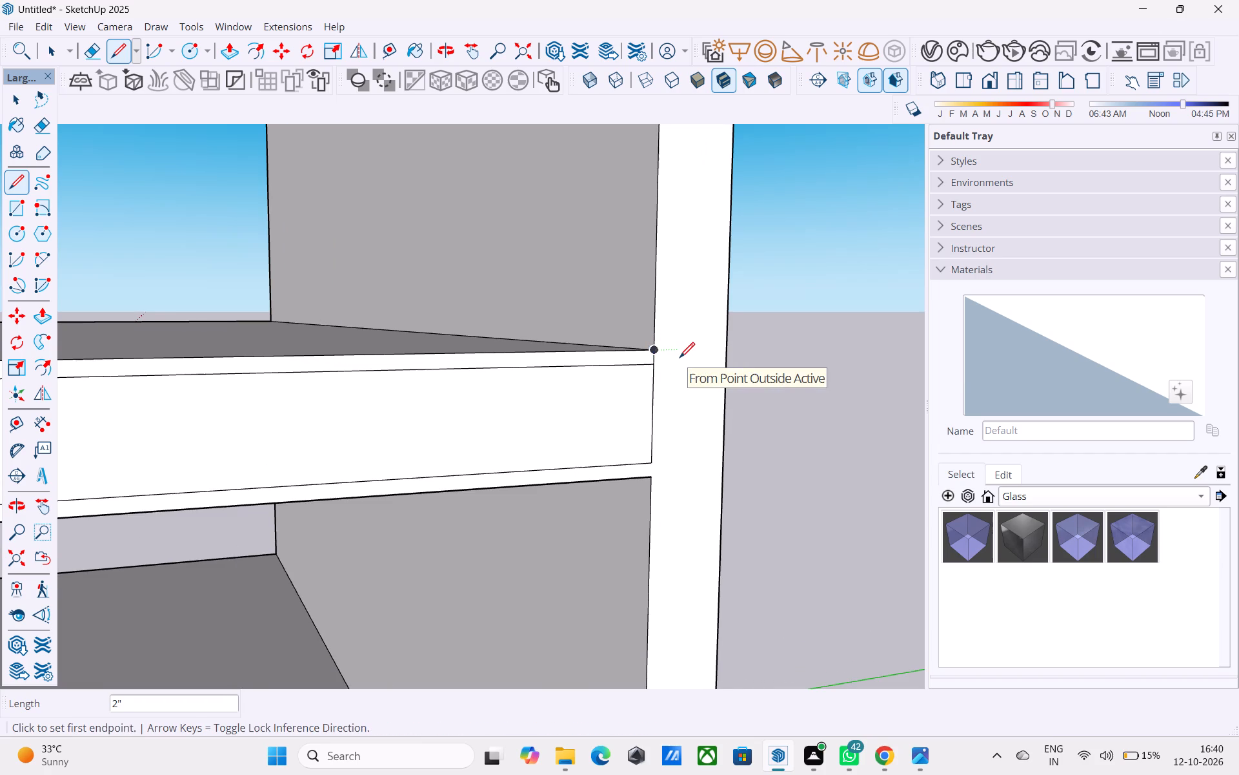
scroll(681, 361, "down", 10)
key("space")
Recess the middle slab's front panel and short end panel by the same 2" between their trim bands.
middle_click_drag(685, 369, 873, 394)
scroll(868, 392, "down", 7)
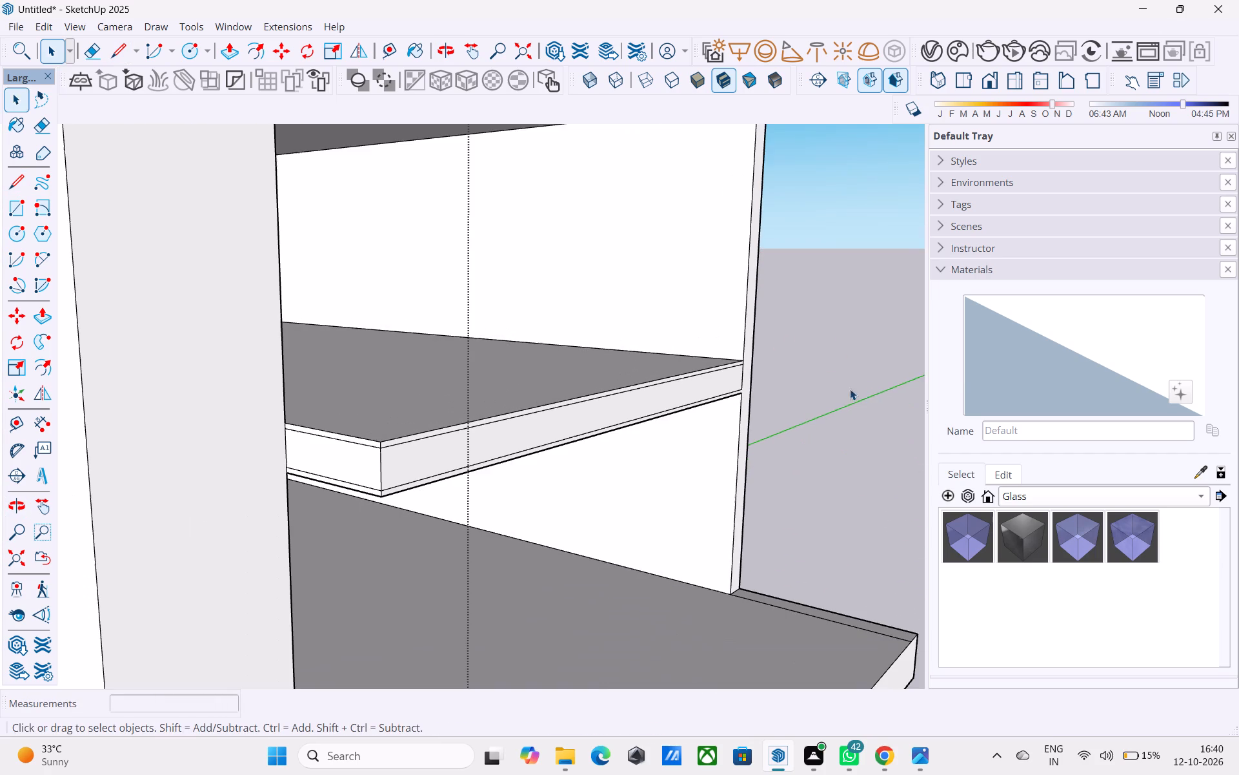
middle_click_drag(514, 430, 612, 418)
scroll(524, 449, "up", 4)
left_click(507, 440)
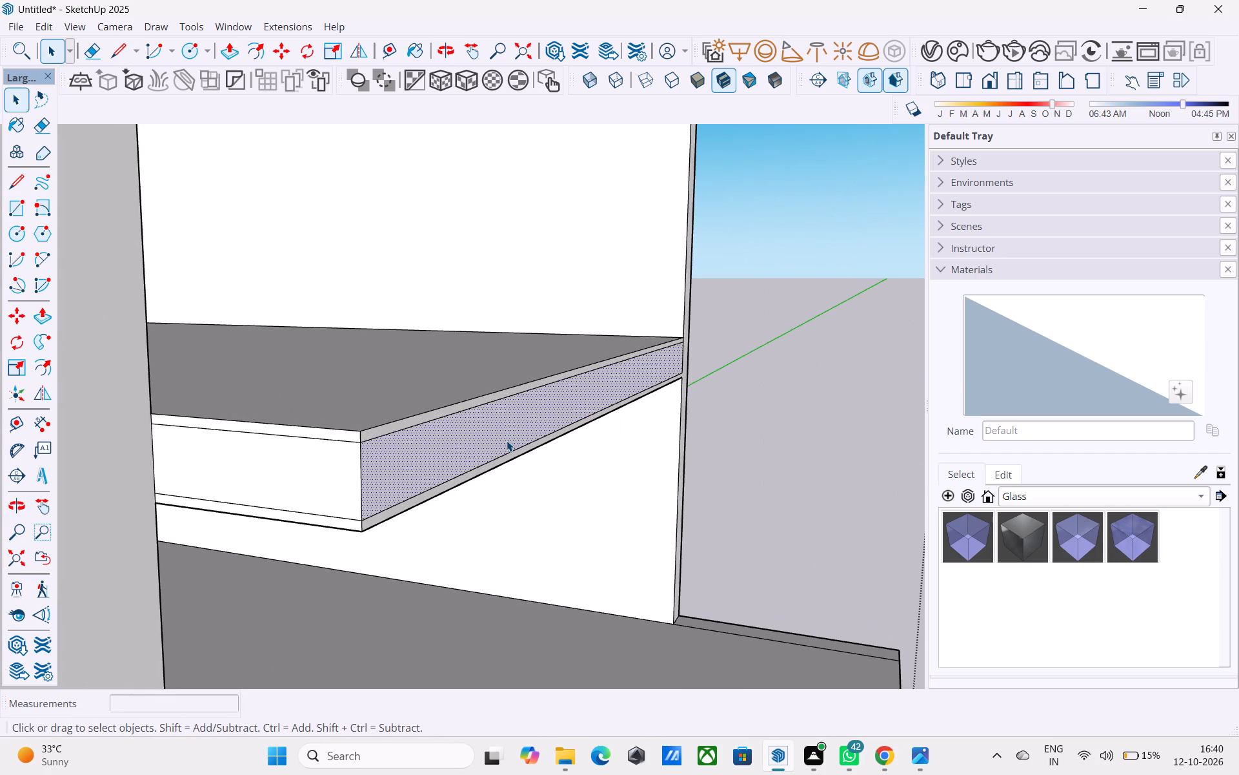
key("p")
double_click(507, 440)
scroll(538, 441, "down", 6)
double_click(441, 449)
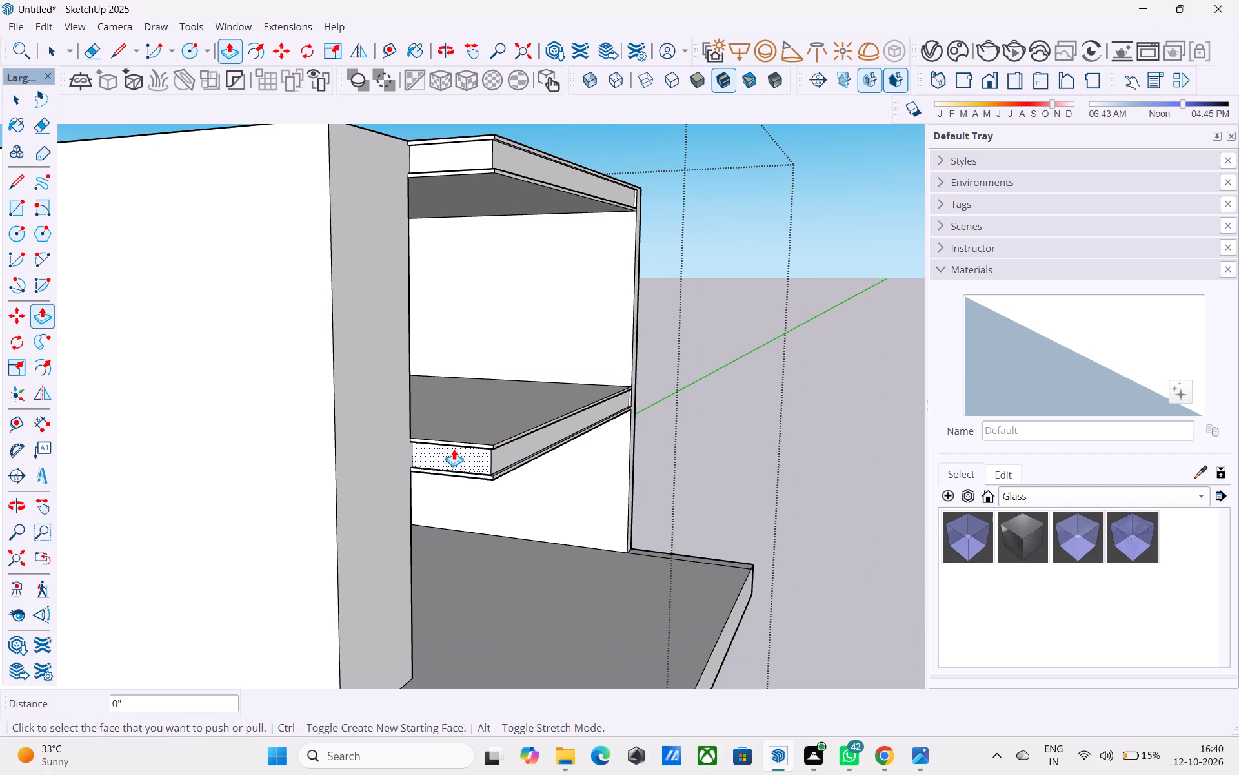
key("space")
Draw a 23' by 11' 3" rectangle closing the upper opening in the building's rear face.
middle_click_drag(498, 459, 381, 380, "shift")
middle_click_drag(393, 387, 545, 402, "shift")
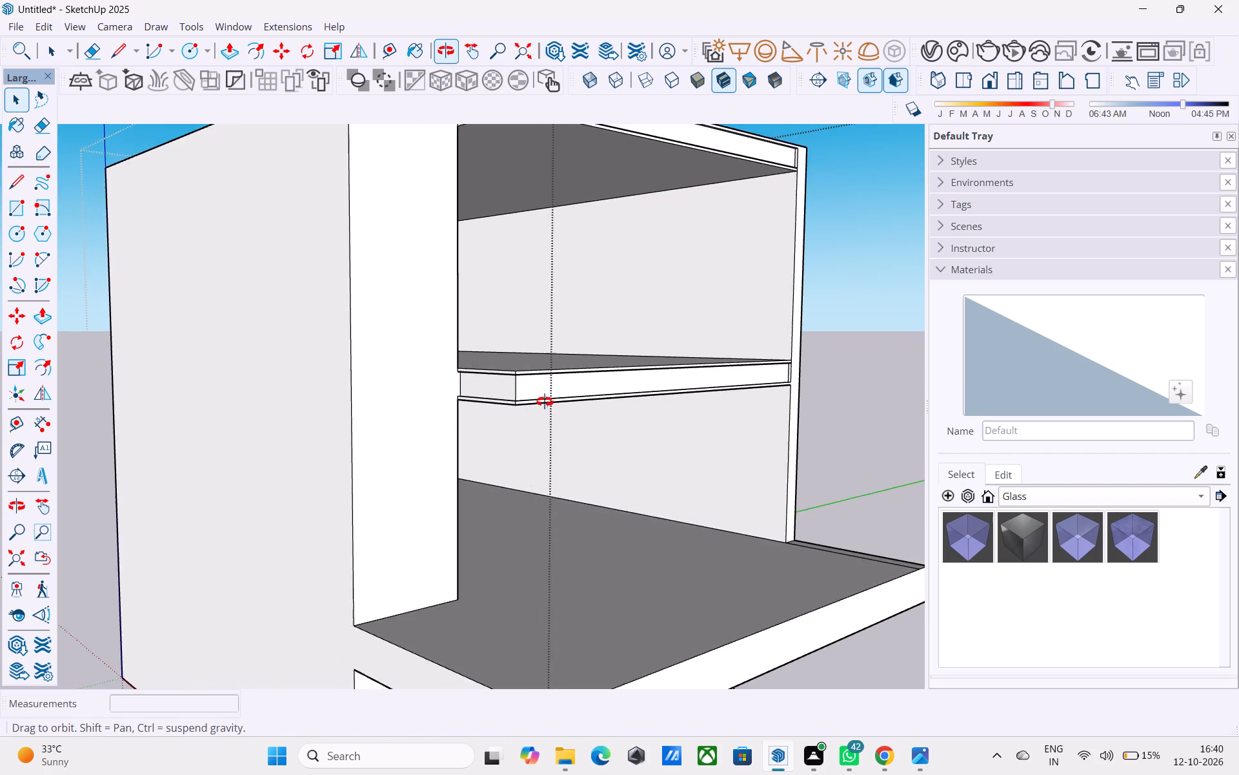
middle_click_drag(545, 402, 458, 486, "shift")
middle_click_drag(577, 546, 566, 474, "shift")
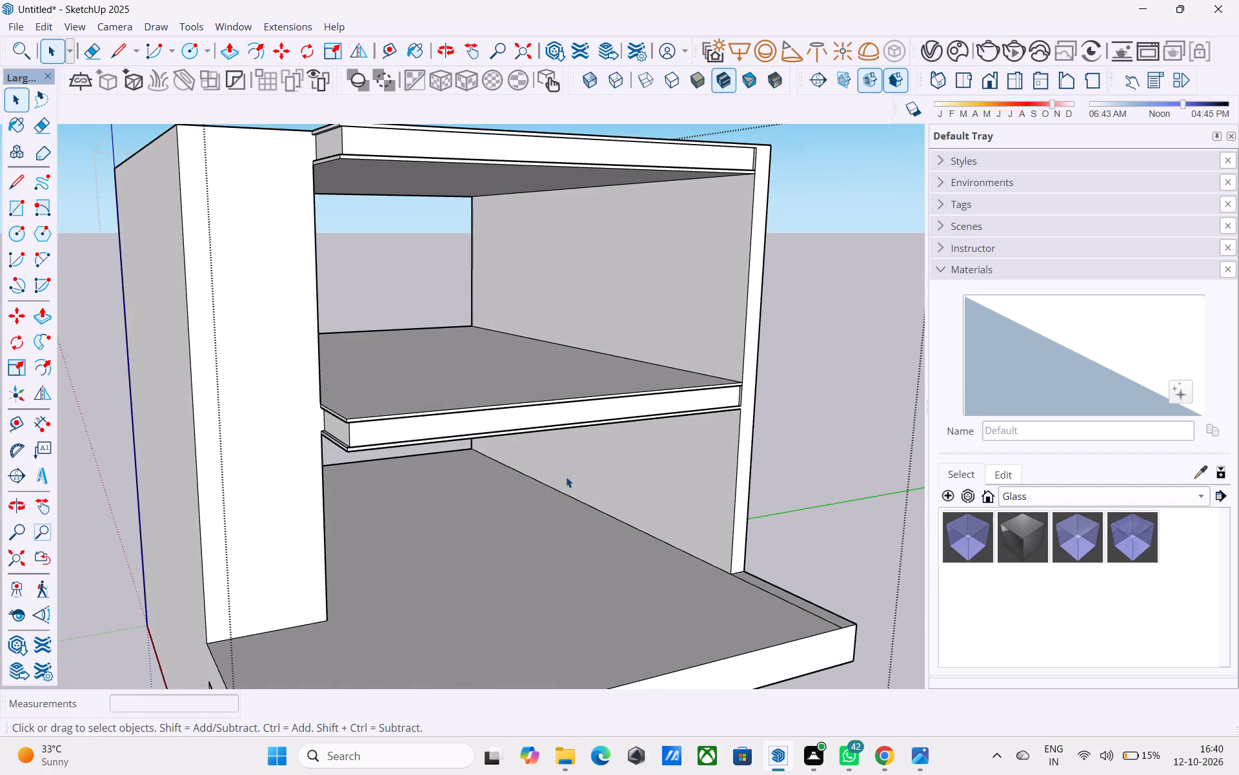
scroll(565, 478, "down", 3)
middle_click_drag(565, 478, 910, 497, "shift")
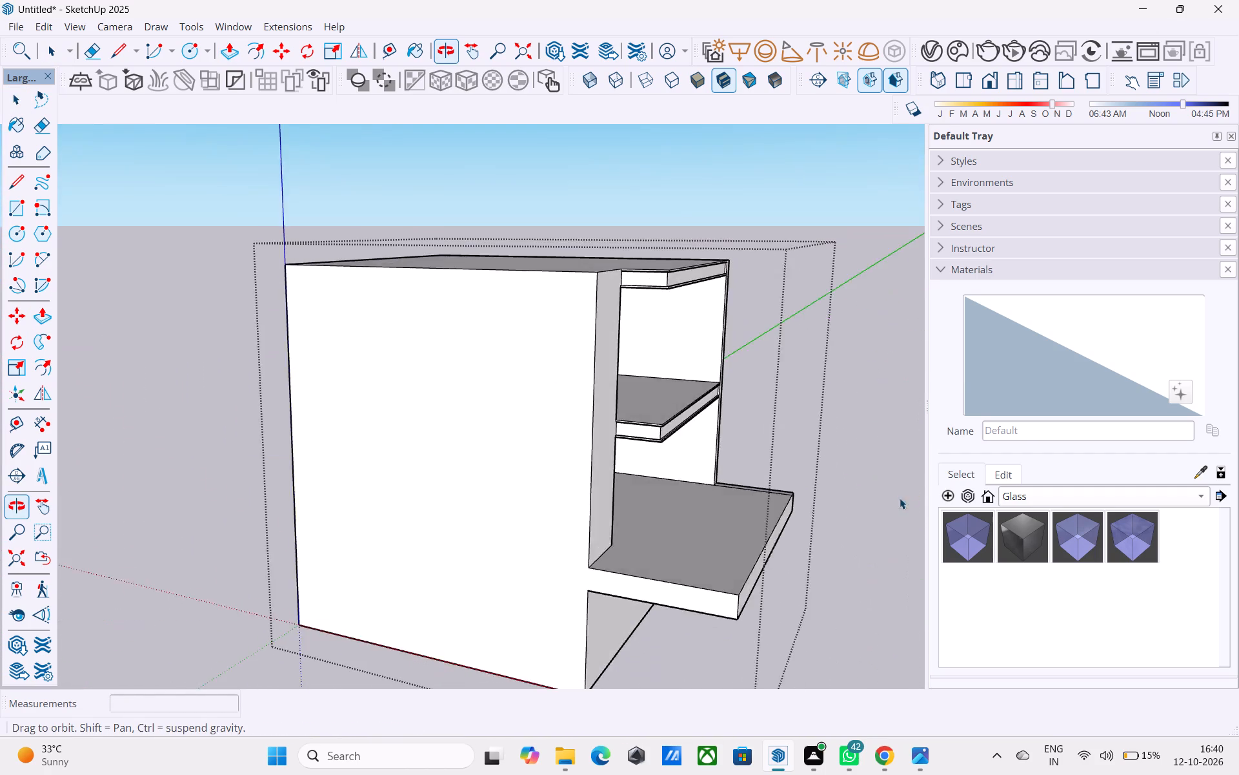
middle_click_drag(488, 468, 1051, 471)
middle_click_drag(501, 453, 670, 493)
key("r")
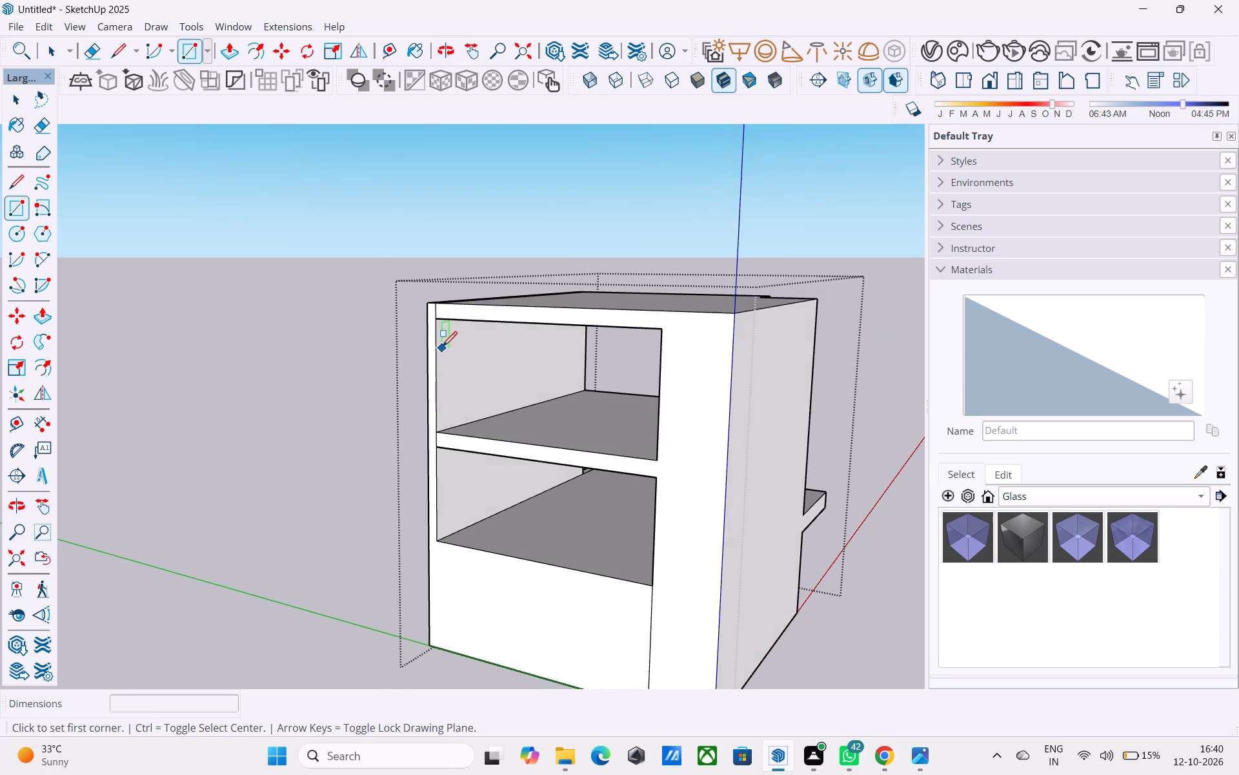
scroll(443, 342, "up", 4)
left_click(436, 311)
left_click(798, 541)
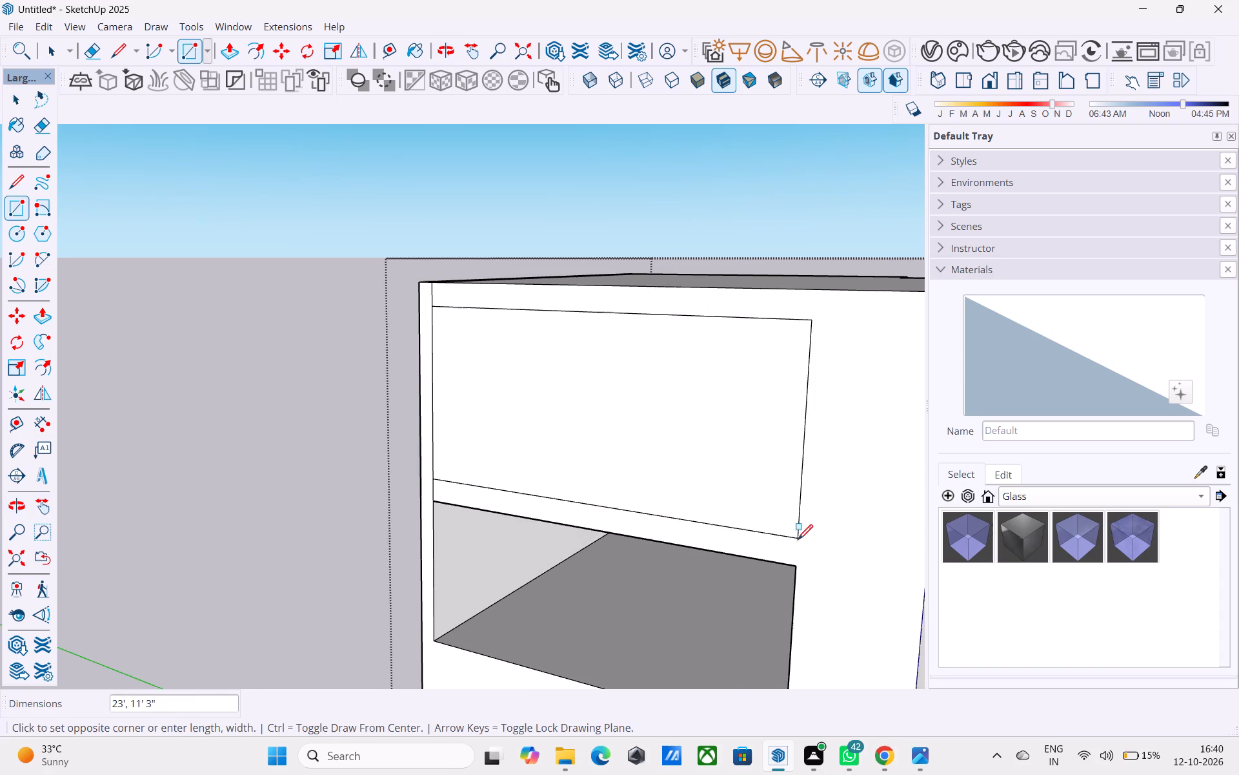
Draw a corner-to-corner rectangle closing the lower opening in the building's rear face.
left_click(433, 506)
scroll(434, 506, "down", 6)
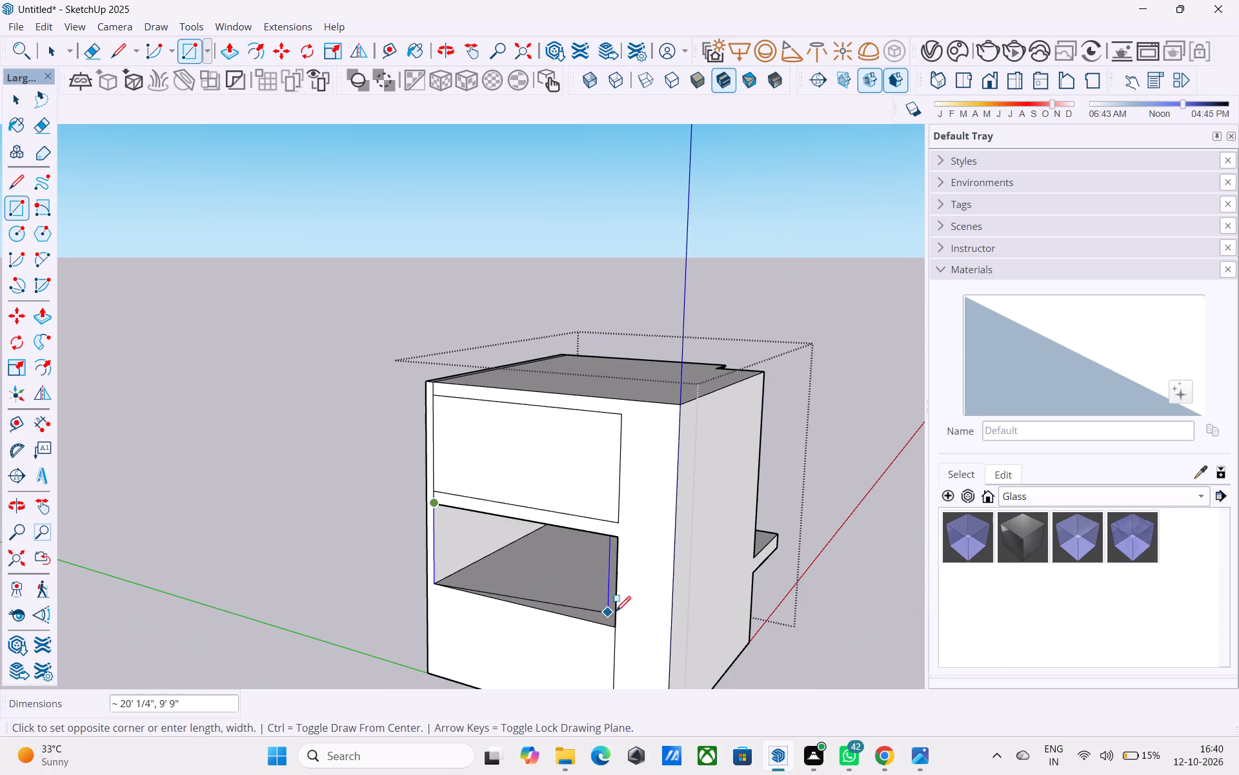
left_click(613, 626)
Push/Pull the upper rear panel 6" from inside the upper storey.
middle_click_drag(745, 592, 305, 559)
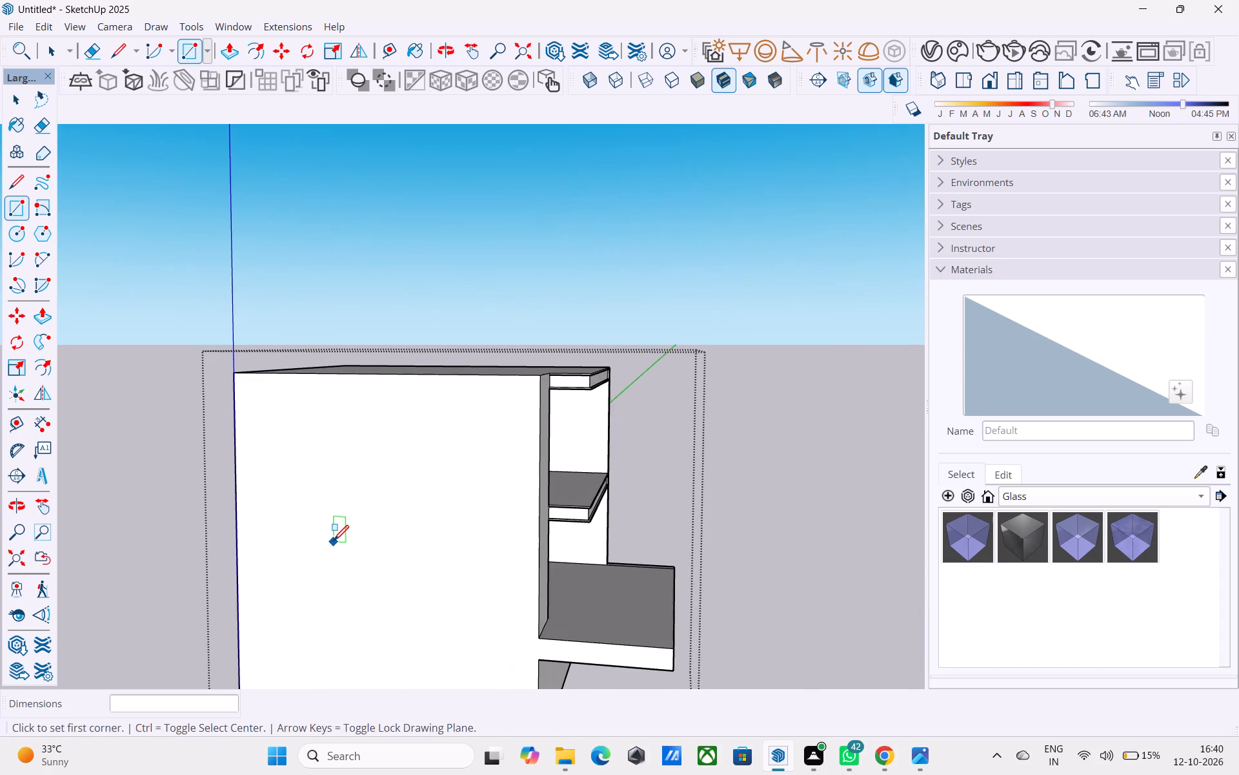
middle_click_drag(335, 540, 161, 493, "shift")
middle_click_drag(403, 486, 347, 486, "shift")
scroll(347, 486, "up", 2)
key("space")
left_click(514, 426)
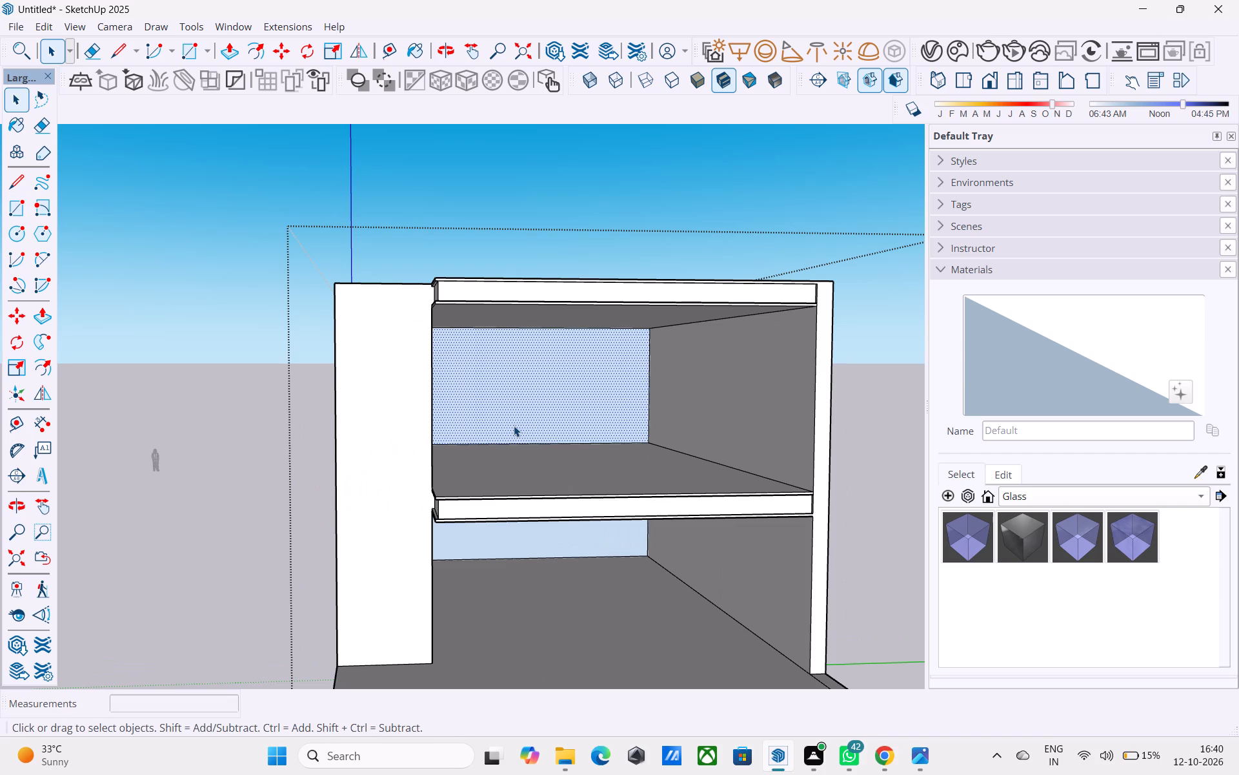
key("p")
left_click(514, 426)
type("6\"")
key("Return")
key("space")
Push/Pull the lower storey's rear panel by the same 6".
middle_click_drag(521, 514, 509, 434)
left_click(509, 513)
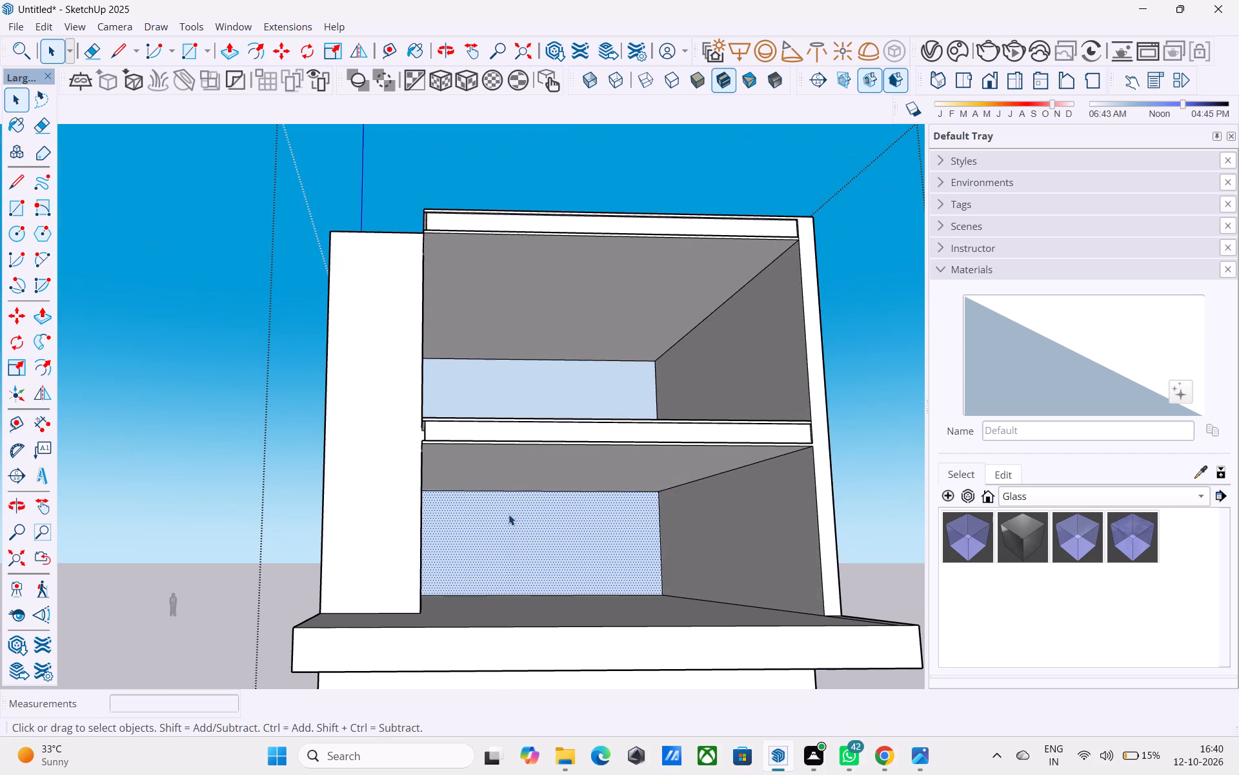
key("p")
double_click(509, 514)
key("space")
Reverse the inward-facing blue faces of the upper and lower rear panels inside the two storeys.
middle_click_drag(507, 497, 487, 506, "shift")
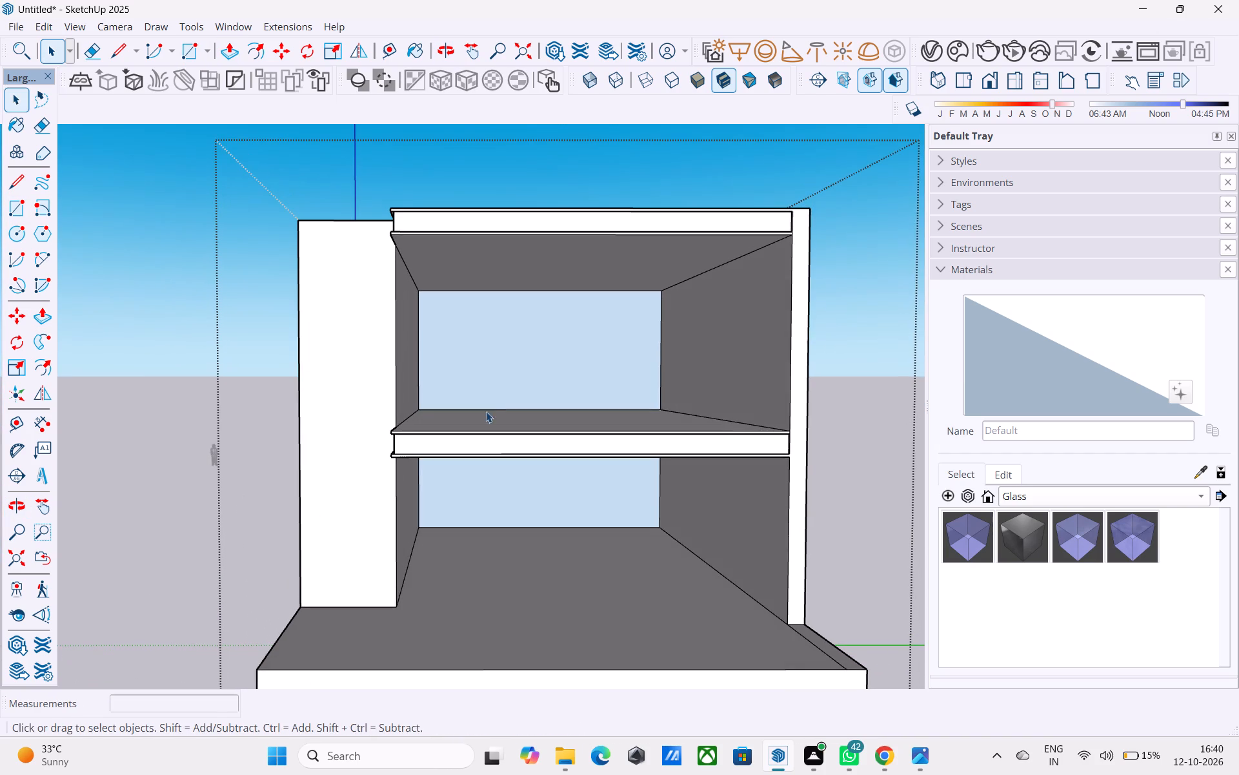
left_click_drag(496, 378, 501, 377)
right_click(508, 369)
left_click(489, 358)
right_click(485, 357)
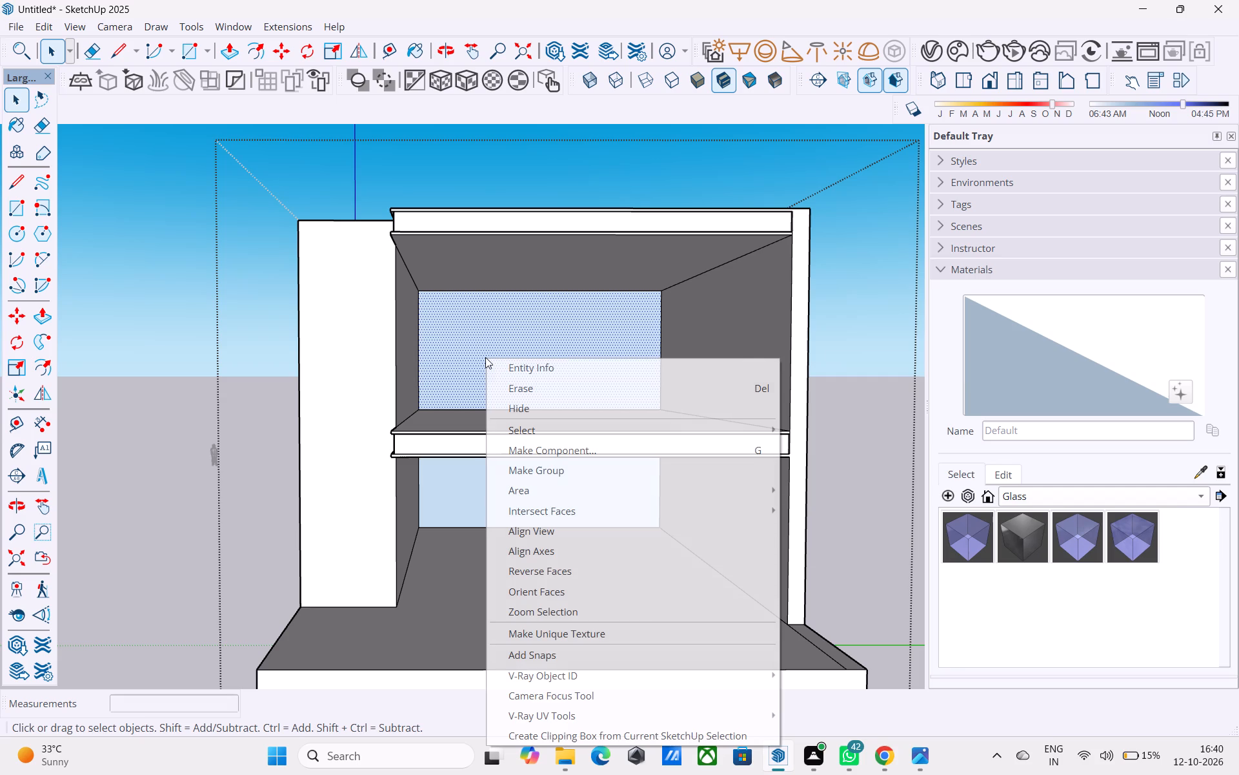
left_click(504, 566)
left_click(505, 504)
right_click(508, 495)
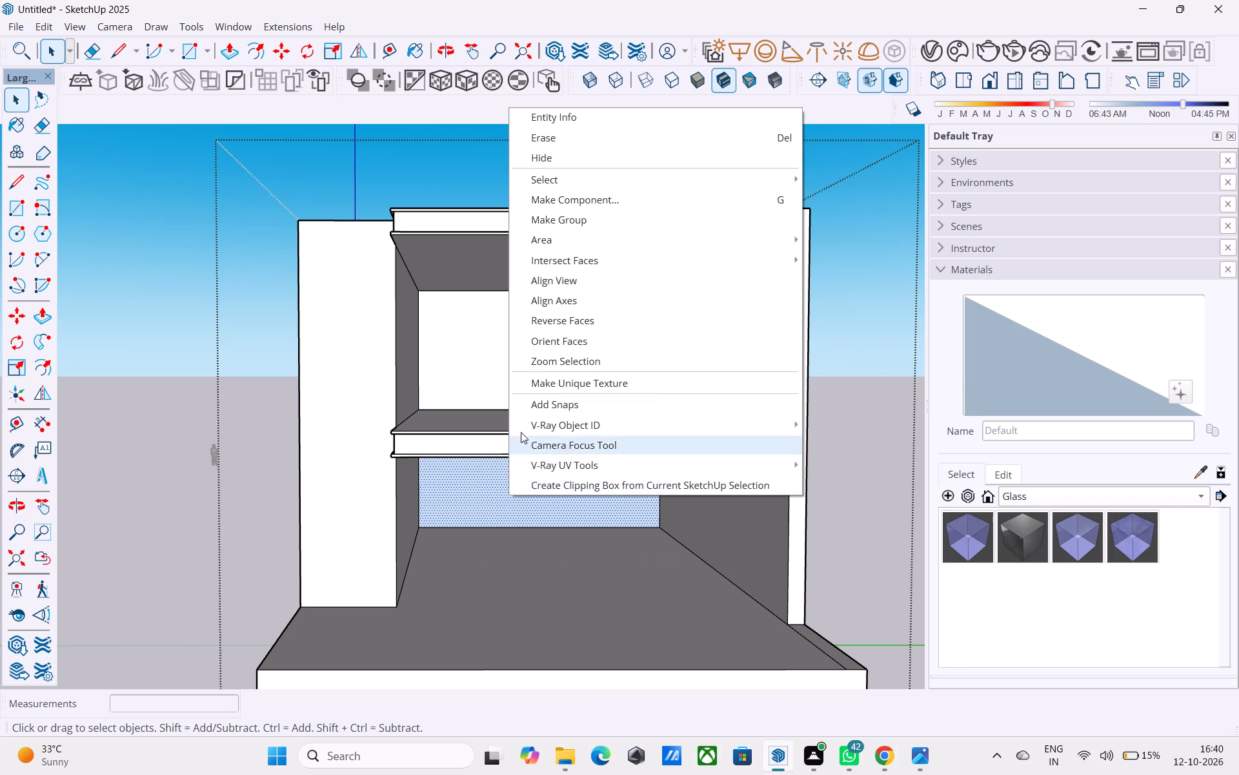
left_click(552, 323)
Draw a 23' by 11' 3" rectangle across the upper recess, flush with the building's outer rear face.
middle_click_drag(462, 539, 1045, 572)
middle_click_drag(402, 467, 670, 466)
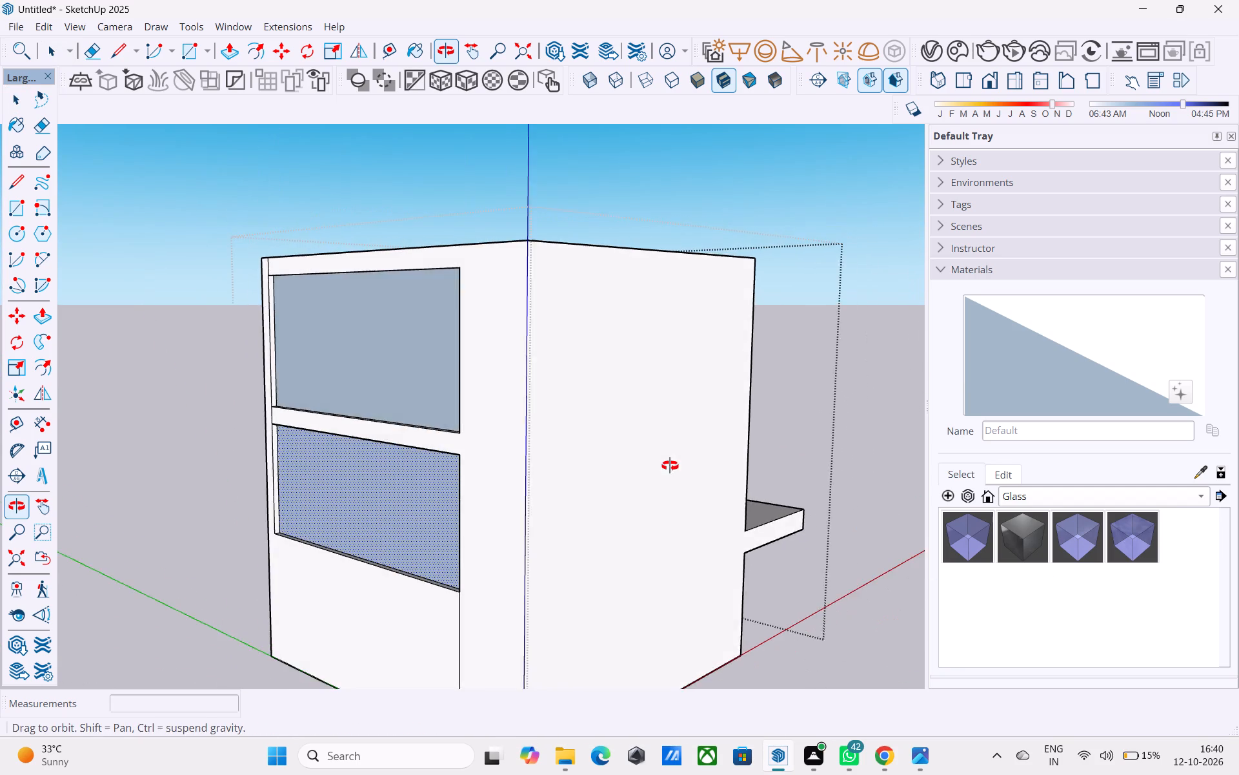
middle_click_drag(670, 466, 761, 465)
key("space")
middle_click_drag(565, 428, 529, 486)
scroll(397, 436, "up", 3)
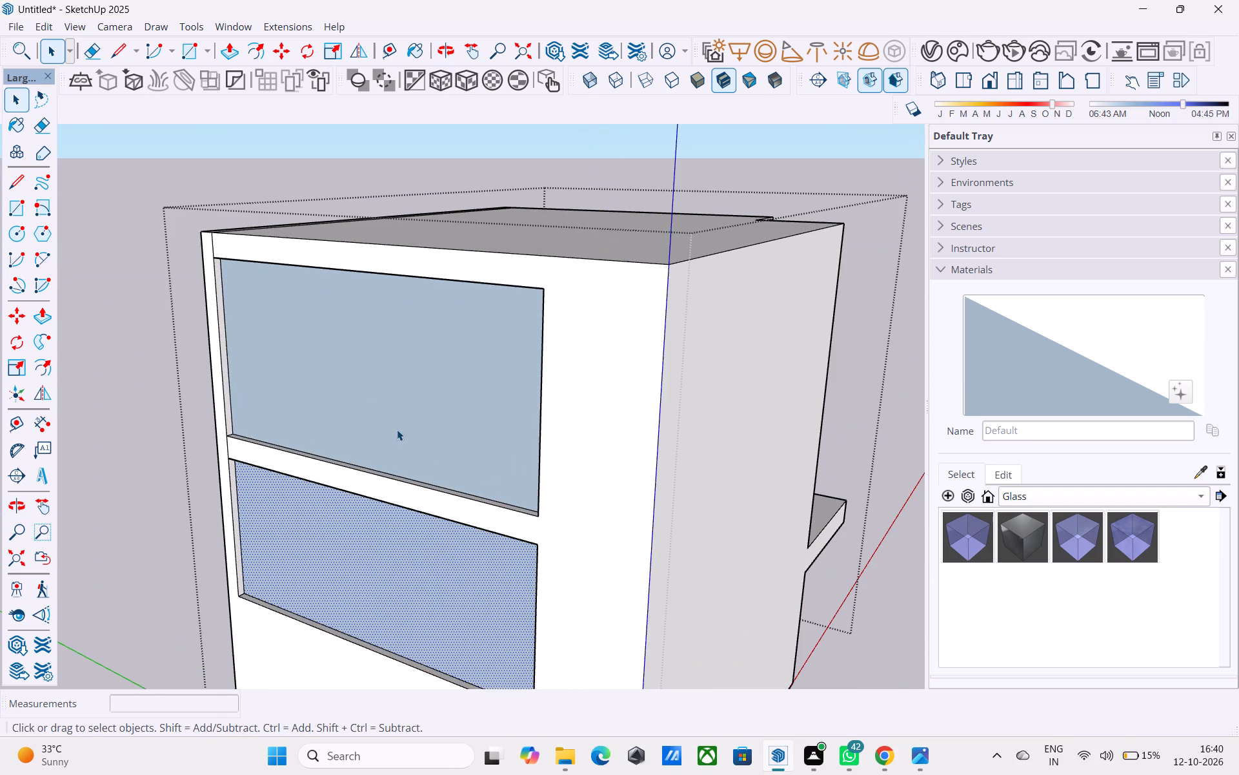
left_click(397, 429)
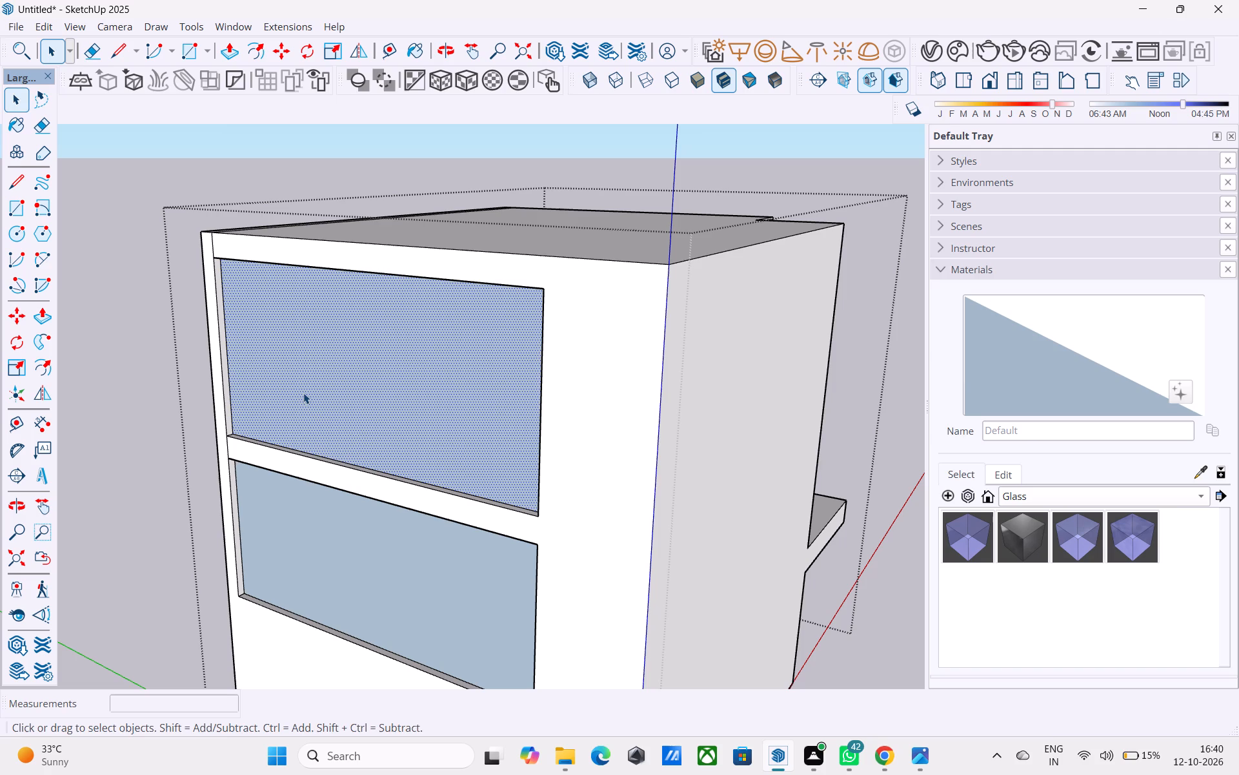
key("p")
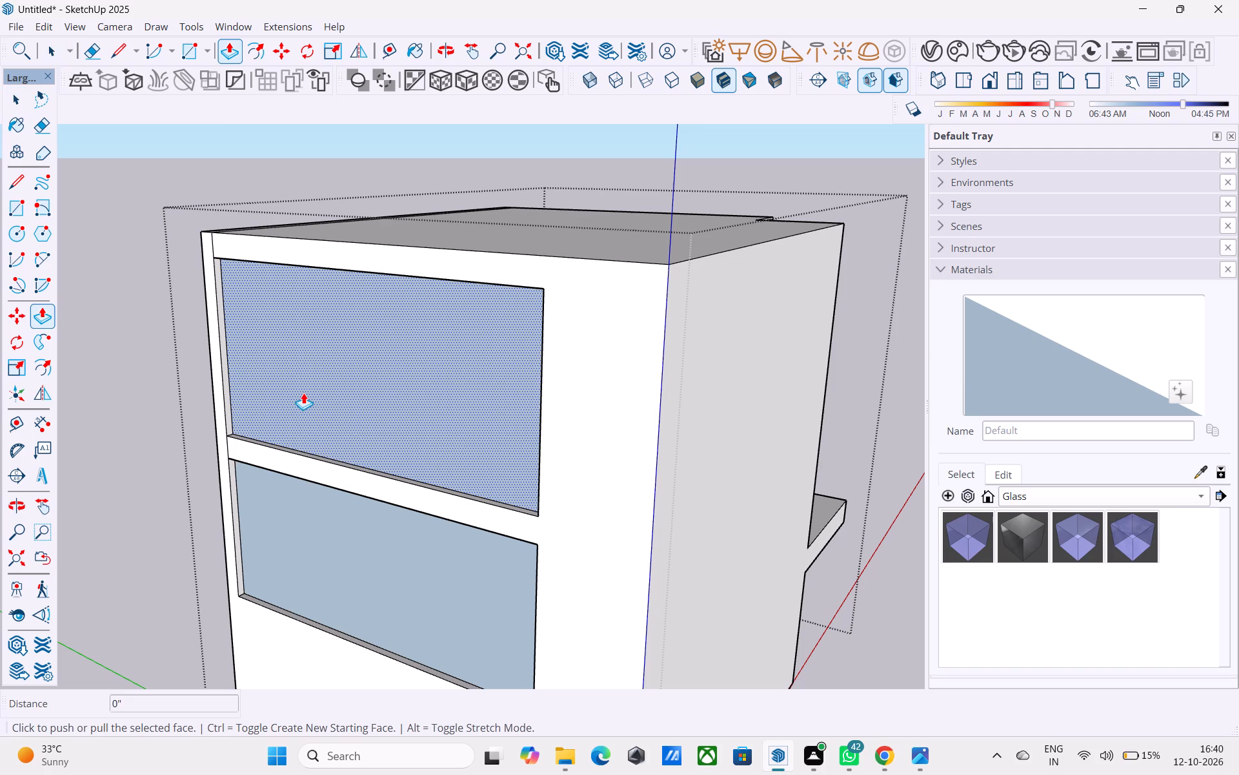
key("r")
left_click(217, 255)
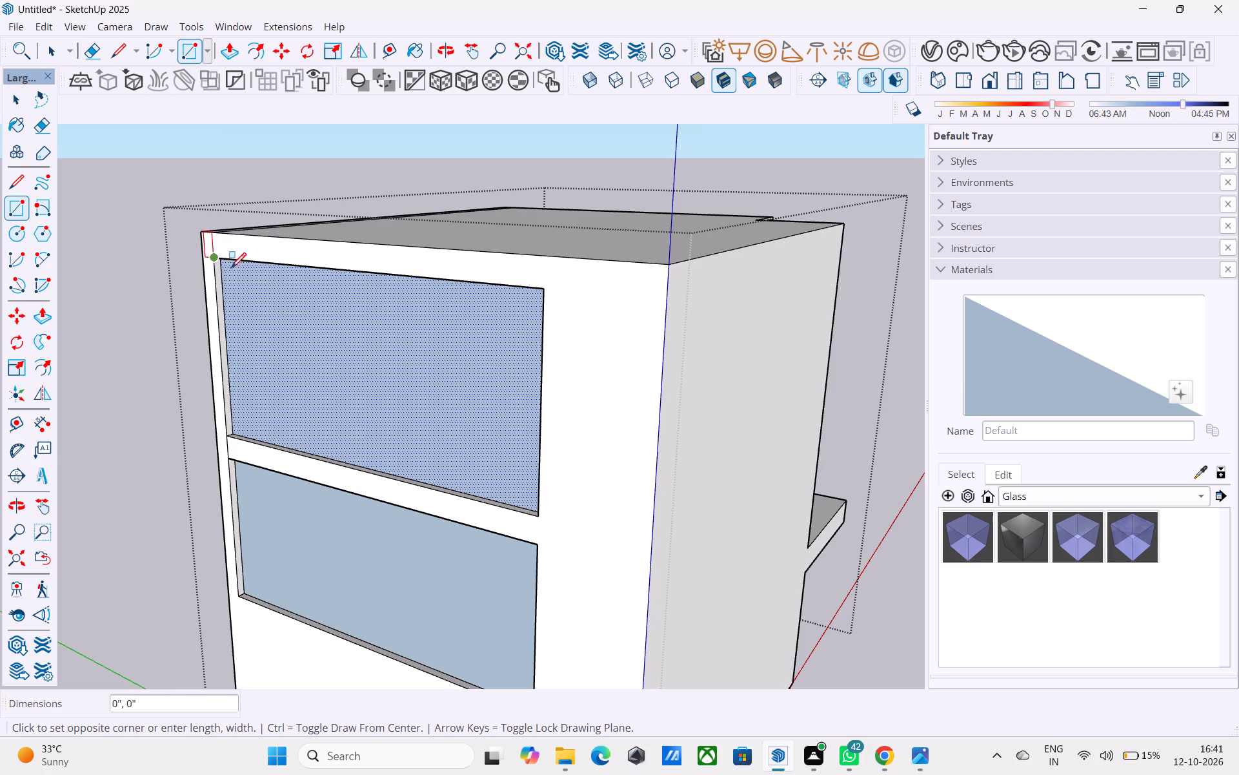
left_click(542, 518)
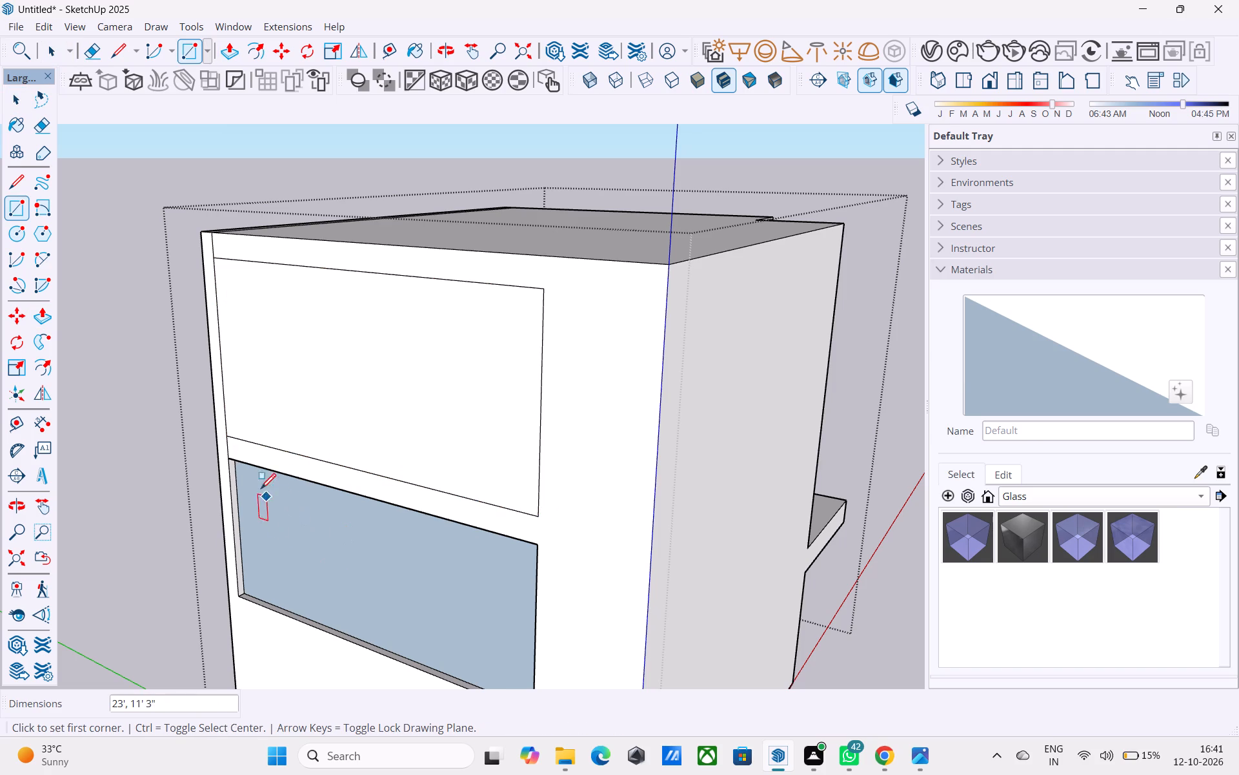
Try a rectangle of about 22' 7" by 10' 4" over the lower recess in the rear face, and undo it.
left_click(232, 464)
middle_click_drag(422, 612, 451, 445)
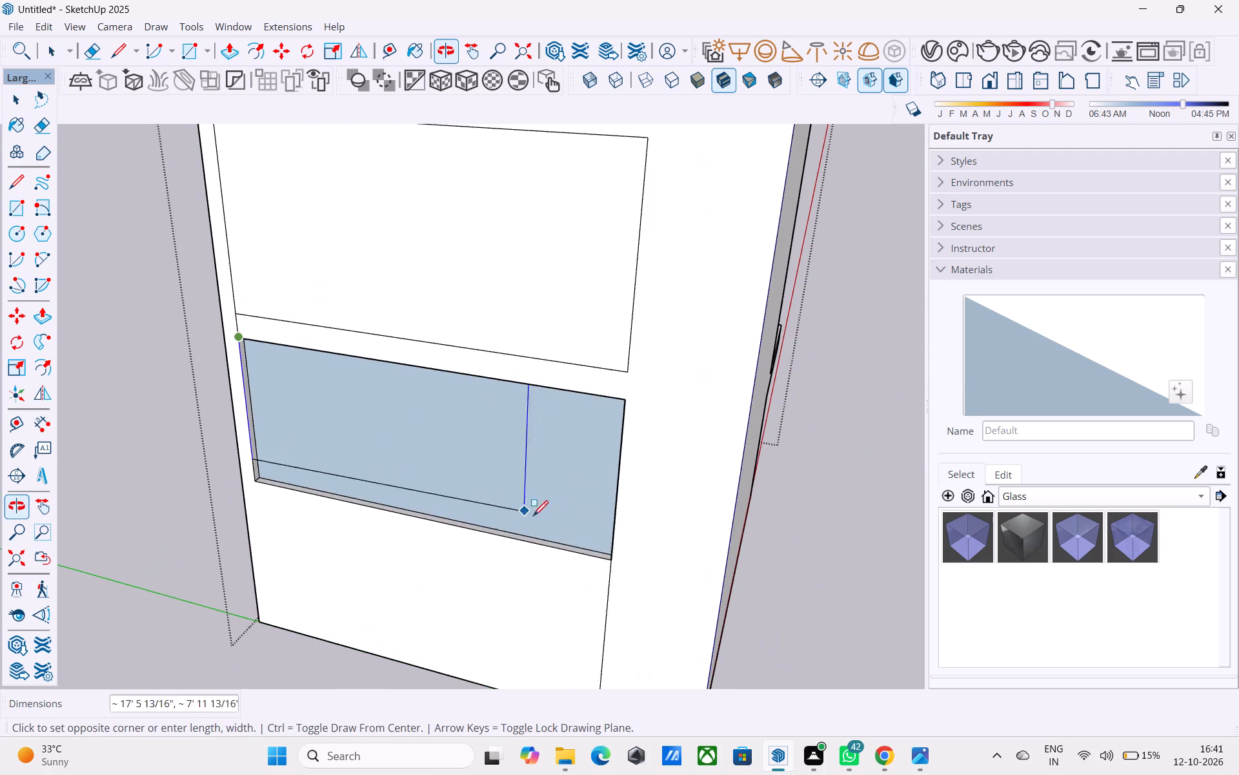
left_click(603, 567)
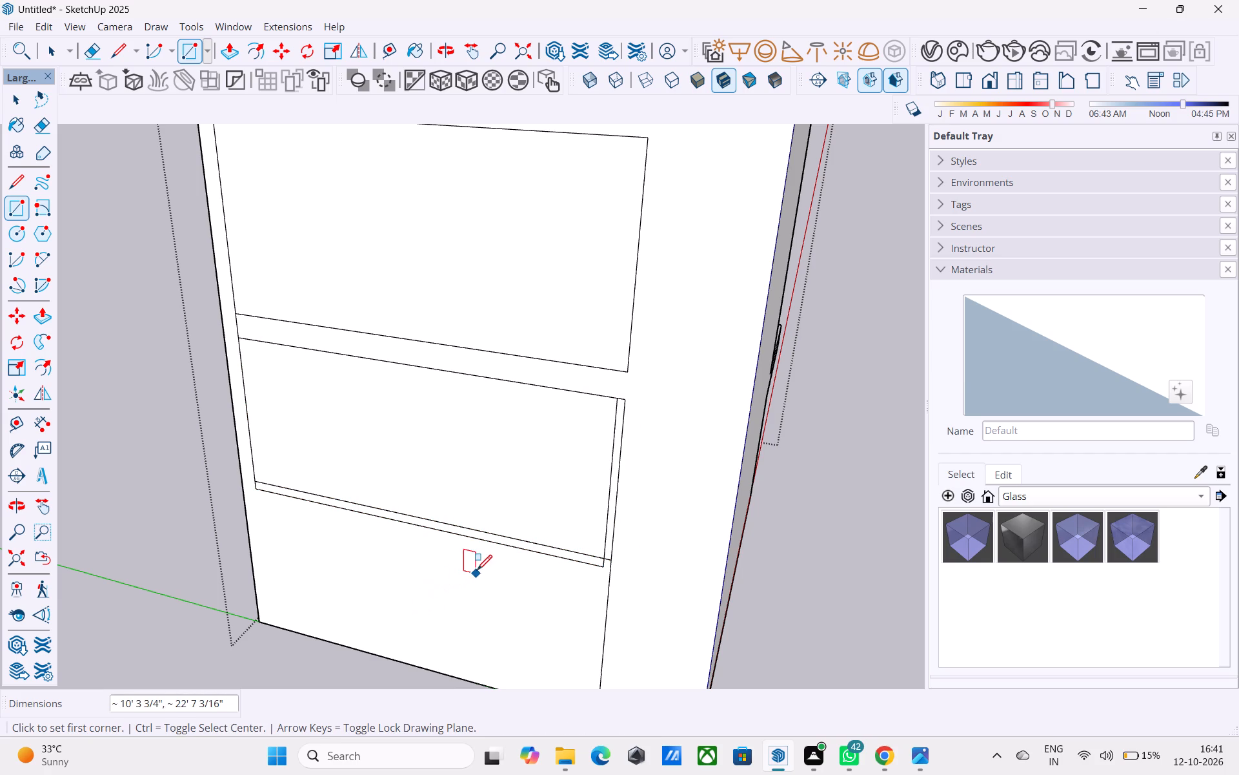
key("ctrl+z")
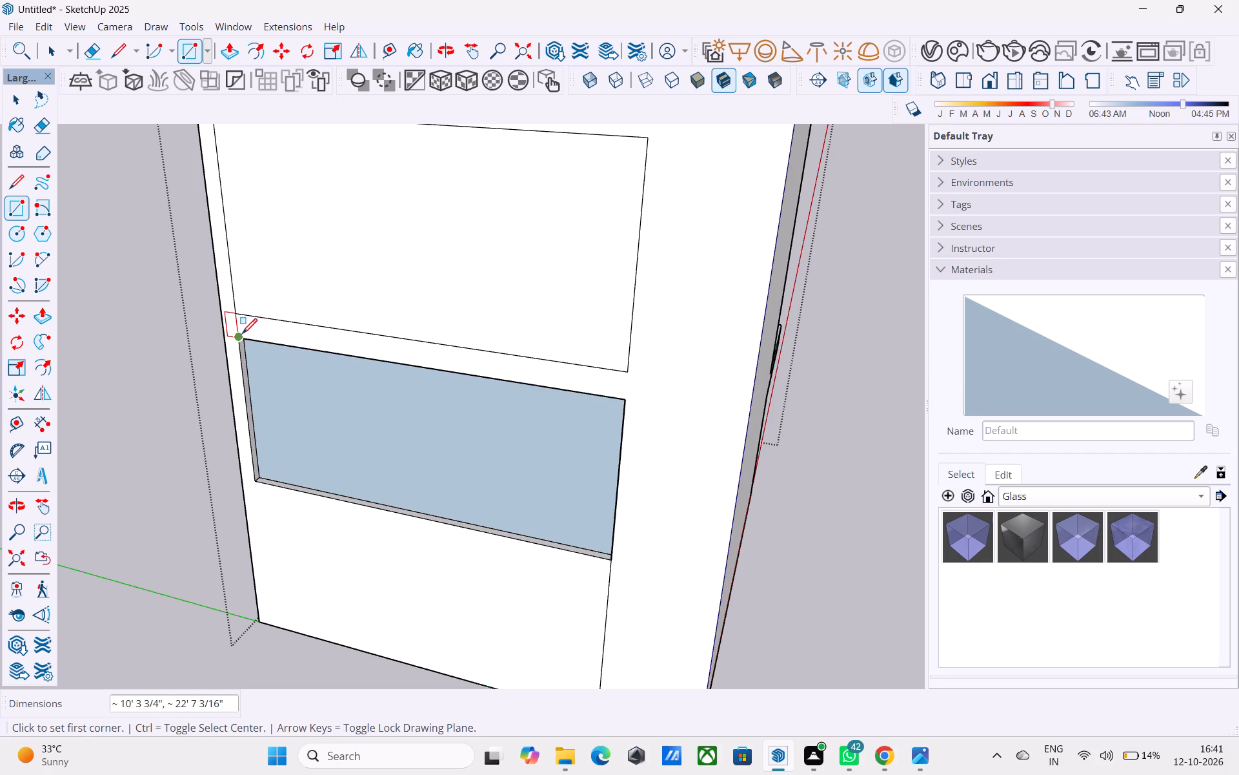
Draw a corner-to-corner rectangle closing the lower recess, flush with the building's outer rear face.
left_click(242, 335)
left_click(614, 556)
key("space")
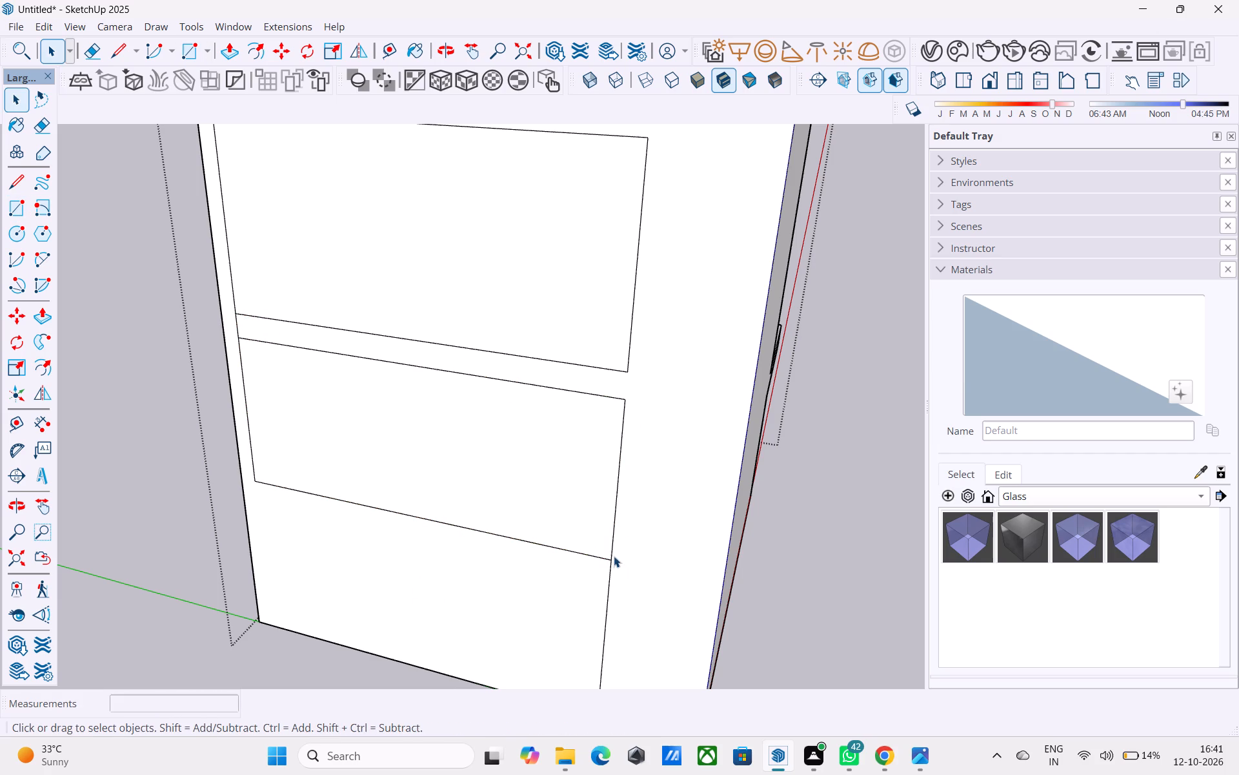
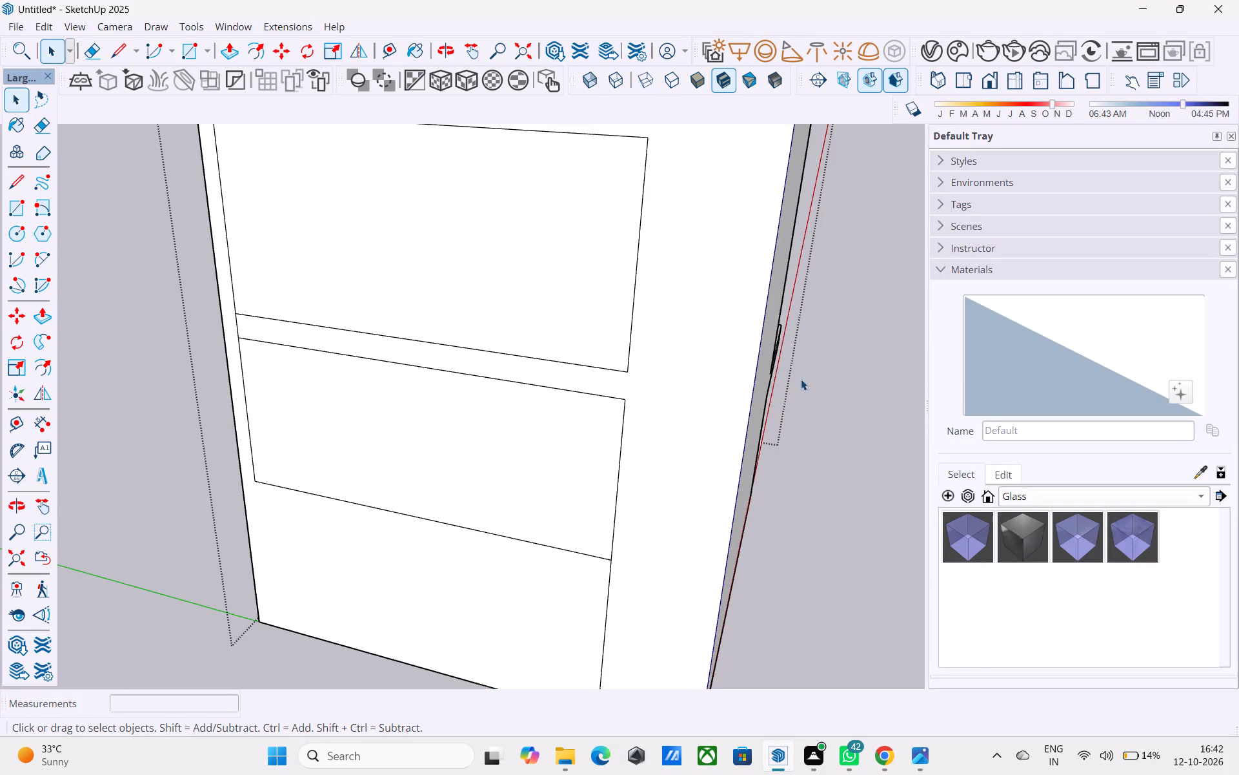
Draw a short vertical edge separating the projecting lower slab's end face from the building's side wall beneath the tall front strip.
middle_click_drag(793, 512, 752, 491)
middle_click_drag(752, 491, 664, 501)
scroll(685, 497, "down", 4)
middle_click_drag(708, 455, 589, 455)
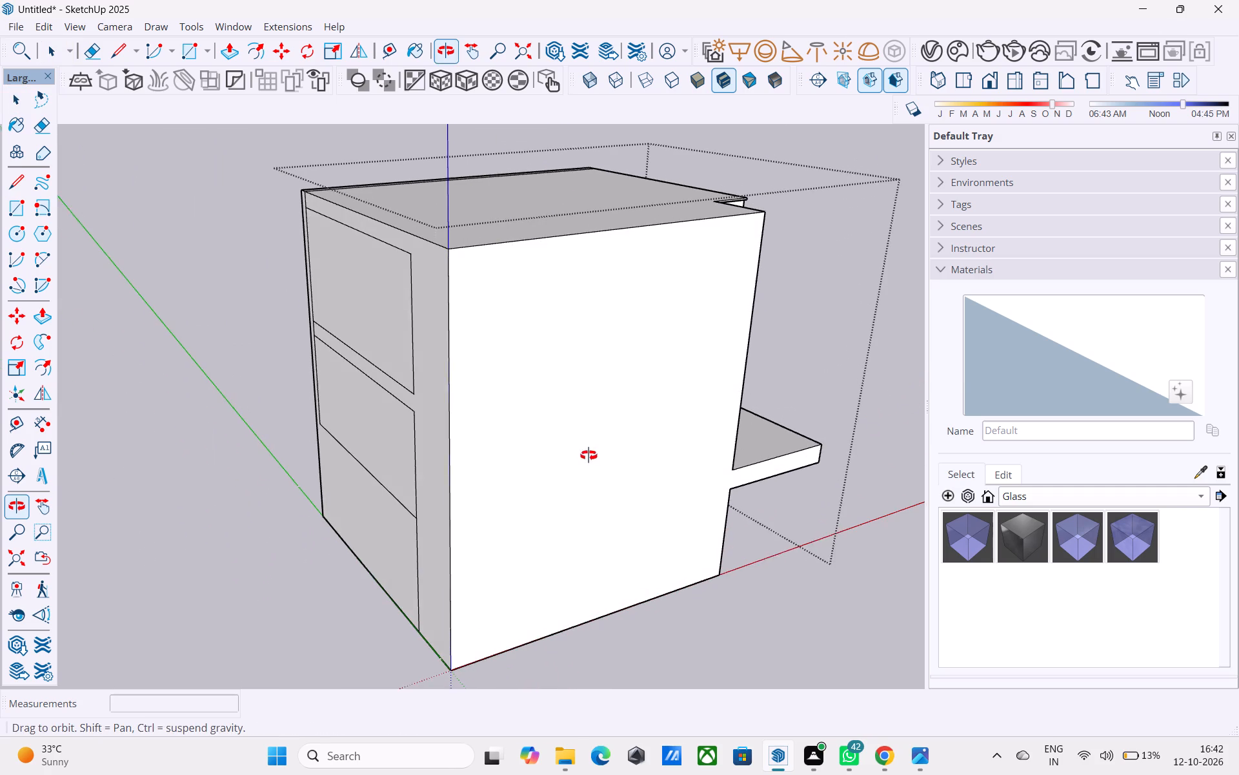
middle_click_drag(589, 455, 590, 456)
middle_click_drag(569, 459, 205, 499, "shift")
middle_click_drag(308, 487, 379, 394, "shift")
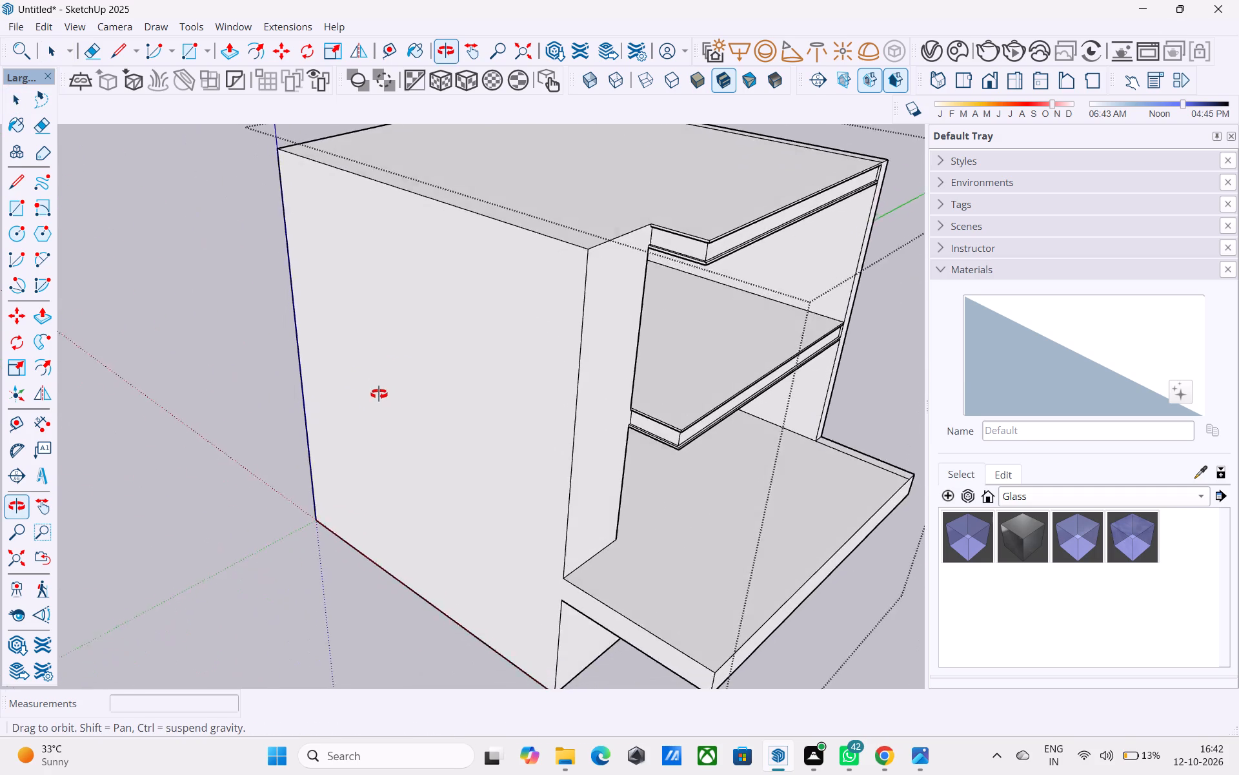
middle_click_drag(379, 394, 316, 298, "shift")
scroll(395, 350, "down", 4)
middle_click_drag(394, 353, 372, 324)
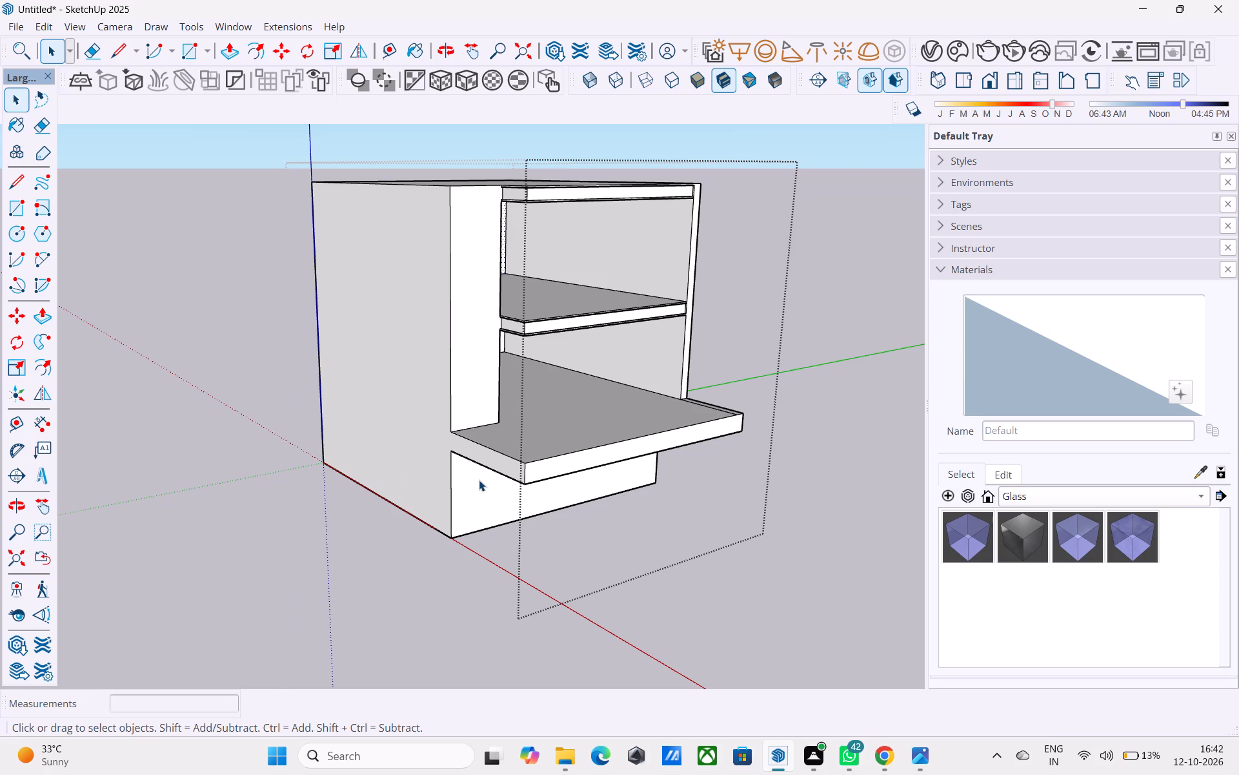
scroll(479, 479, "up", 4)
key("l")
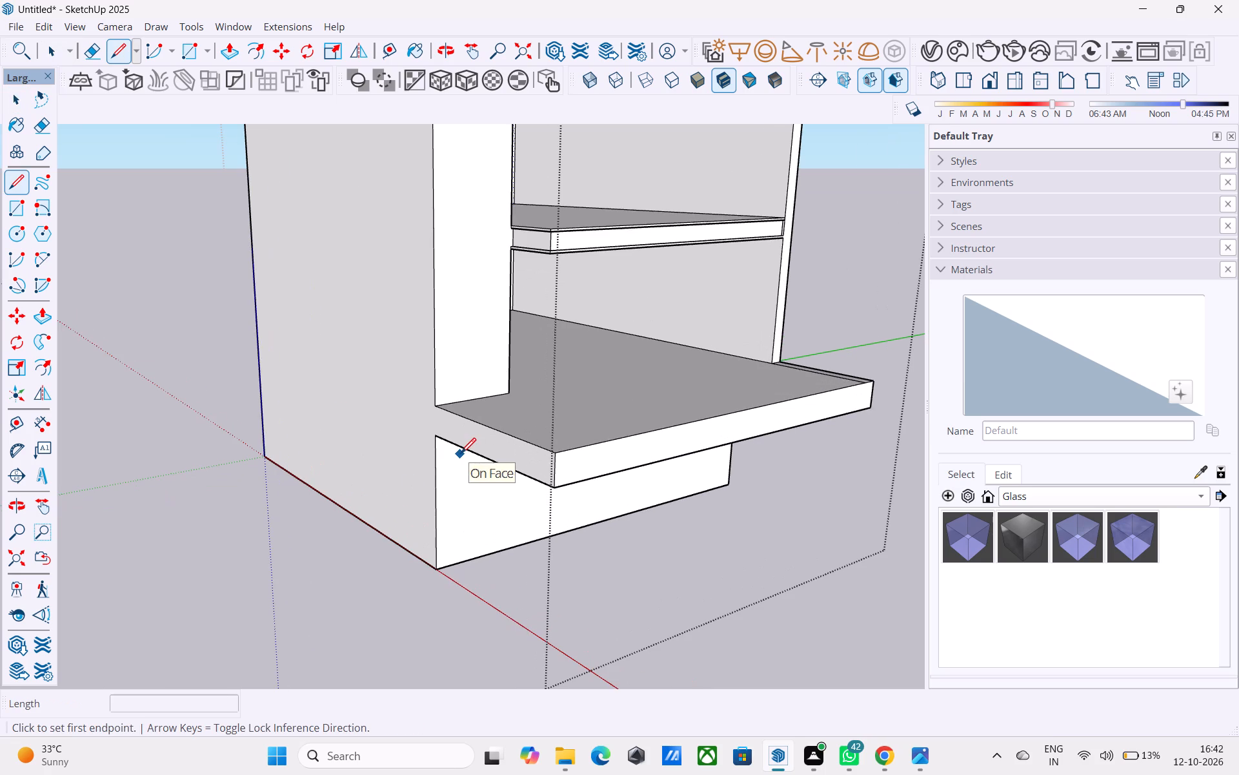
key("space")
scroll(459, 455, "down", 2)
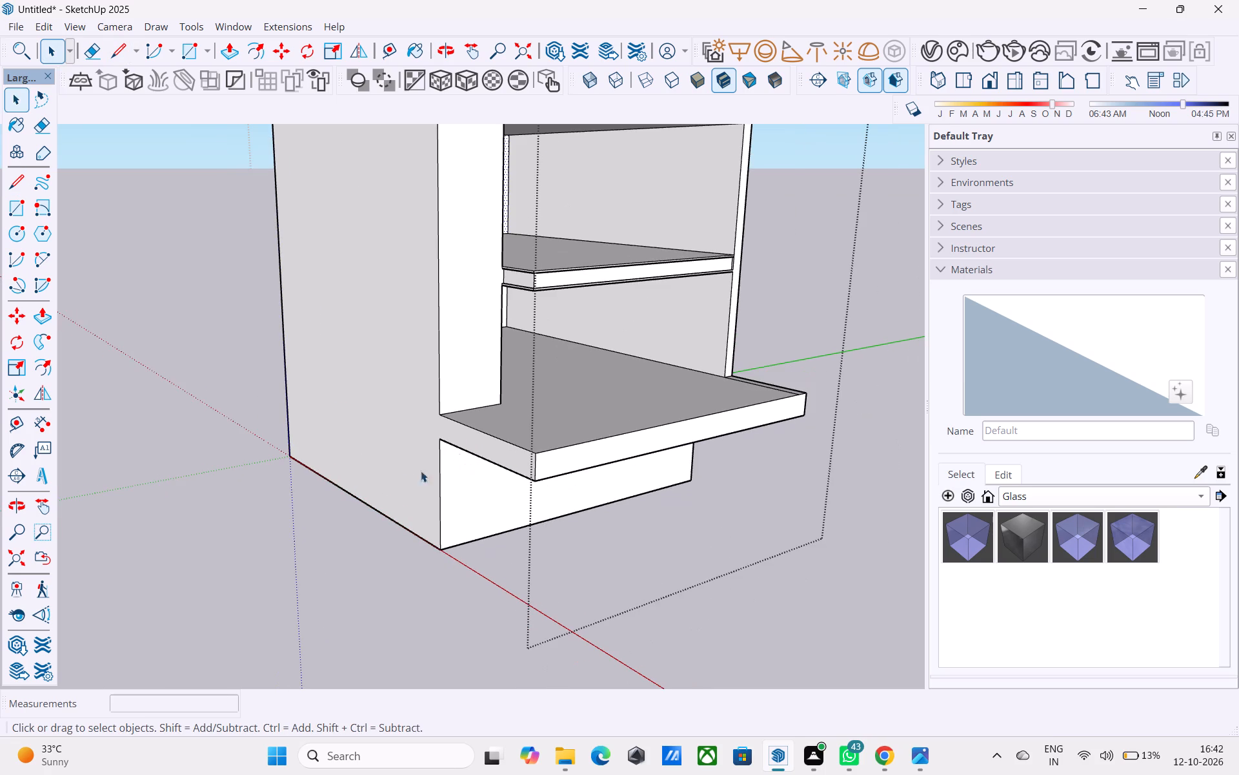
middle_click_drag(388, 474, 669, 460, "shift")
scroll(608, 409, "up", 1)
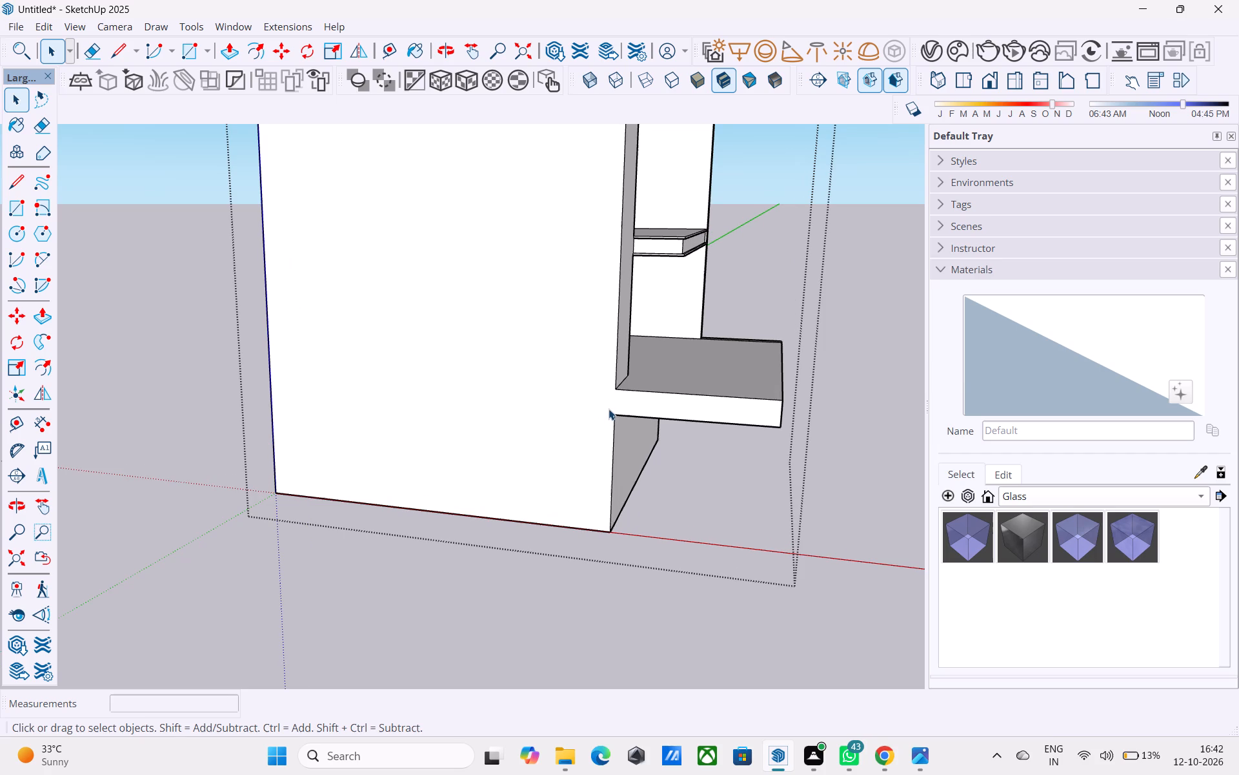
key("l")
left_click(614, 413)
left_click(619, 383)
key("space")
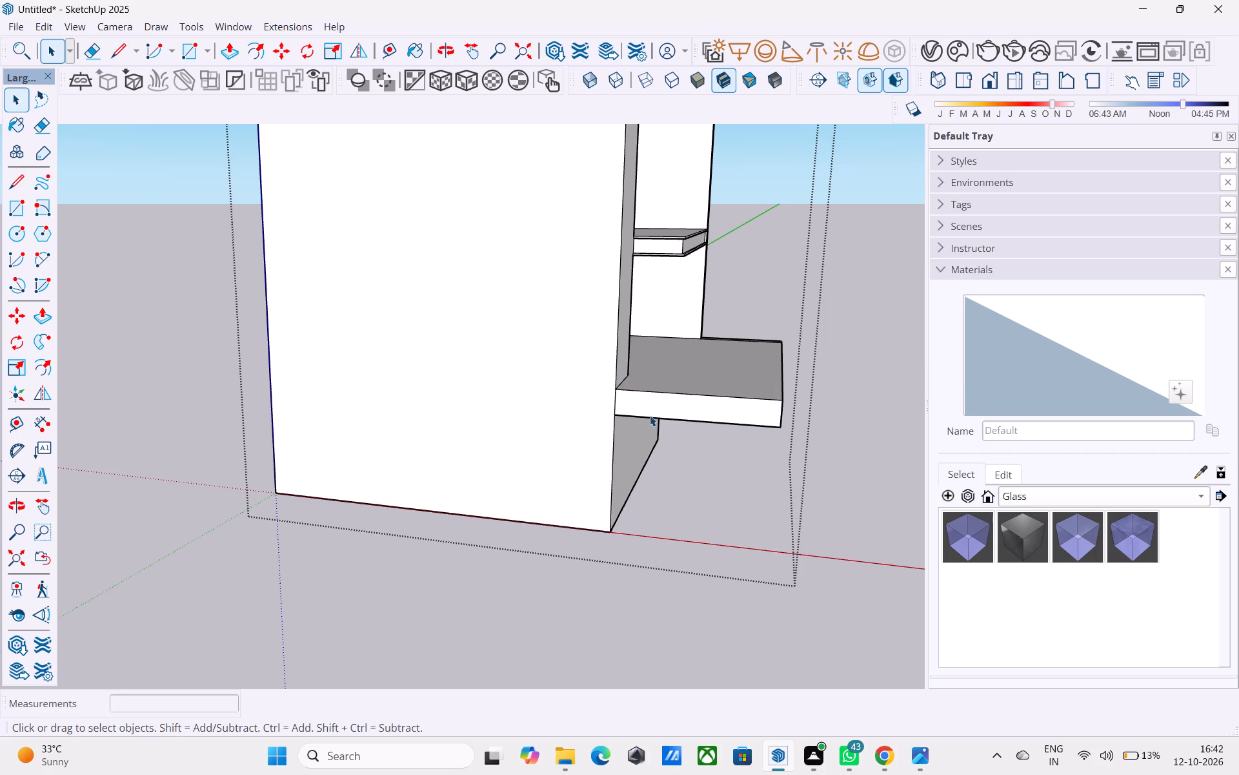
Push/Pull the lower slab's end face outward past the side wall by 1', and adjust that distance to 2'.
left_click(653, 402)
key("p")
left_click(653, 402)
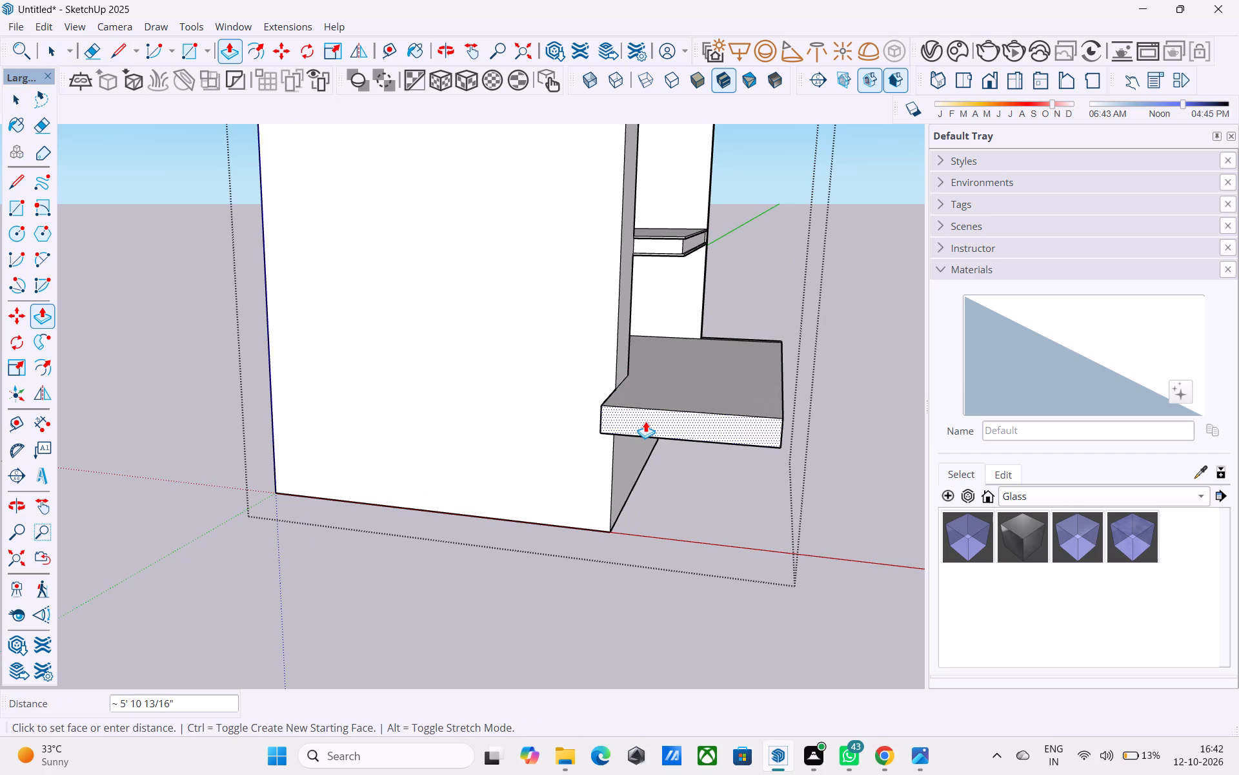
type("1'")
key("Return")
middle_click_drag(645, 421, 559, 504)
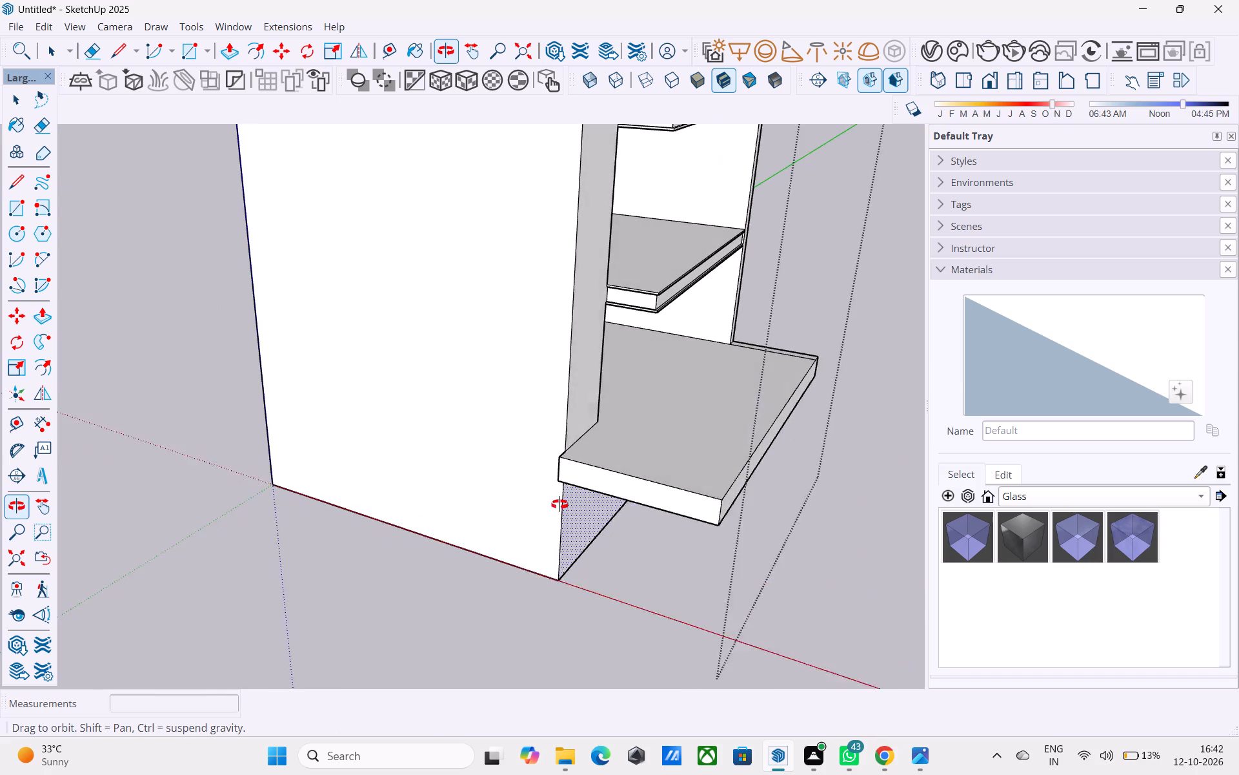
middle_click_drag(559, 504, 549, 511)
key("2")
key("apostrophe")
key("Return")
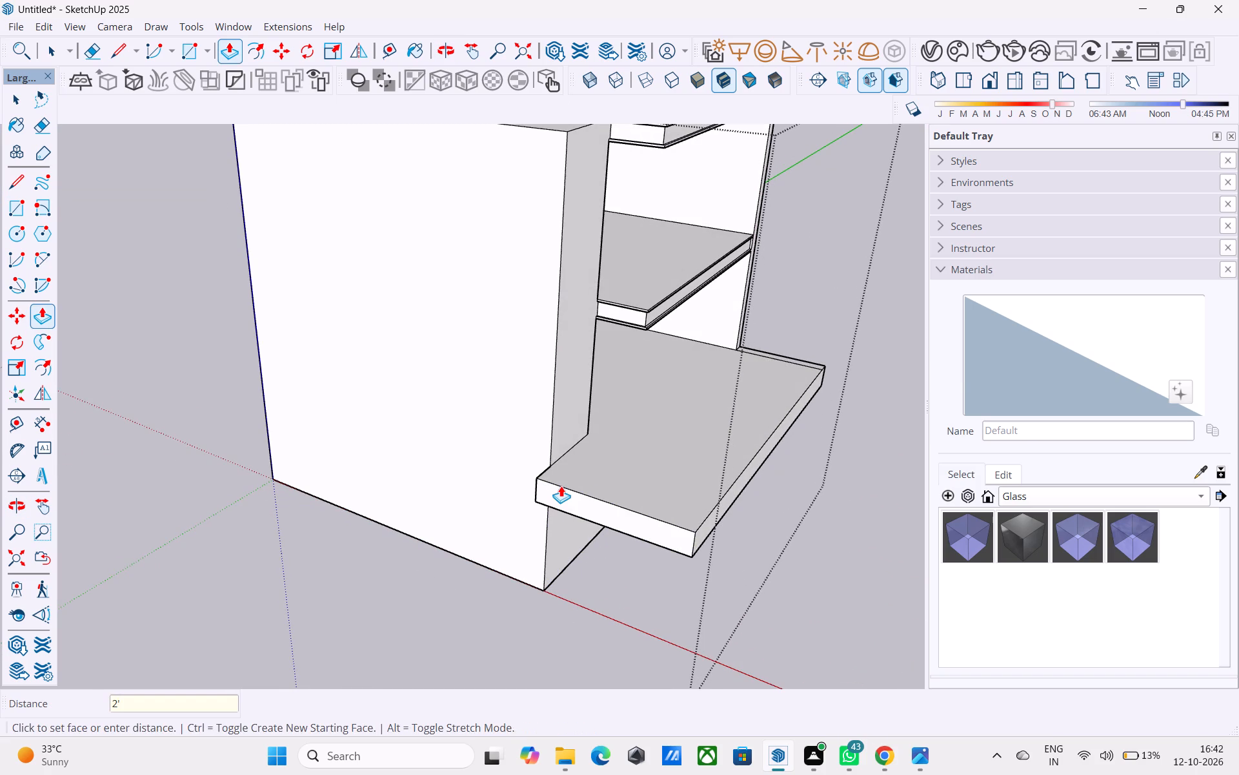
key("space")
Draw a 23' line across the lower slab from the front strip's inner base corner to the opposite side wall.
middle_click_drag(579, 502, 428, 471)
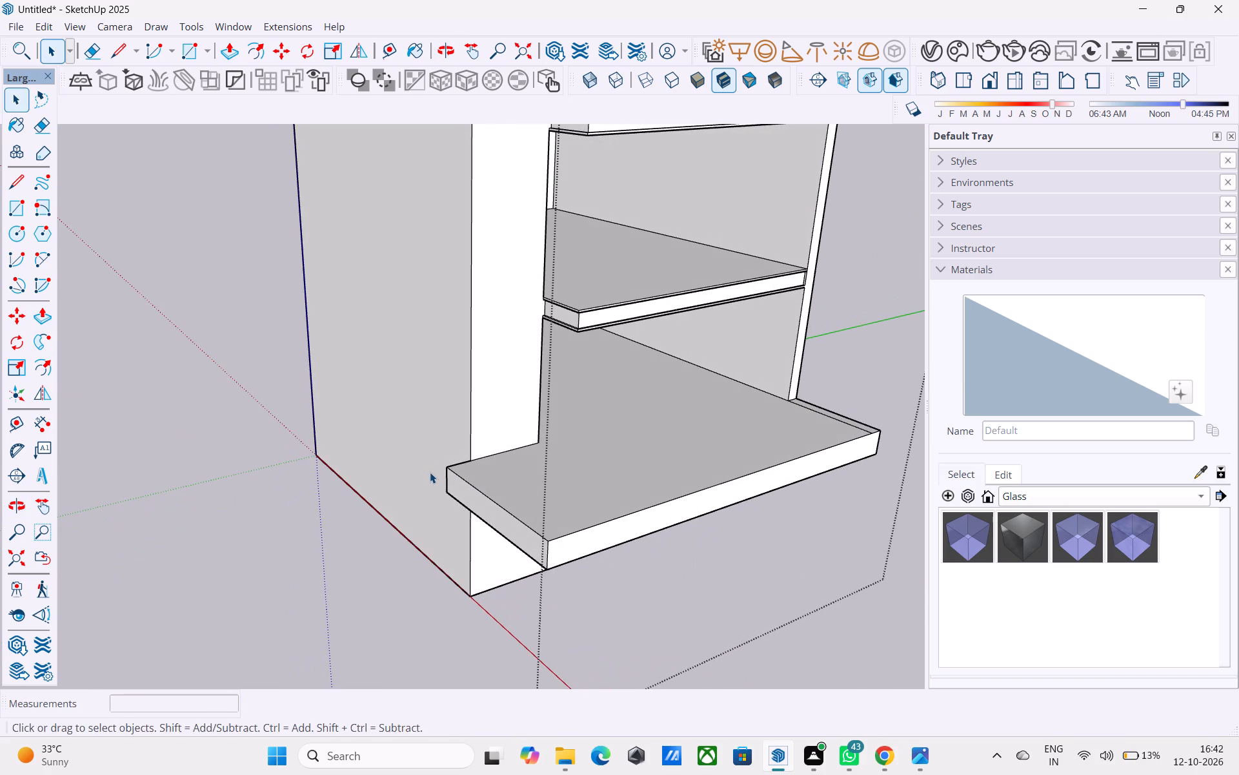
middle_click_drag(429, 473, 523, 467, "shift")
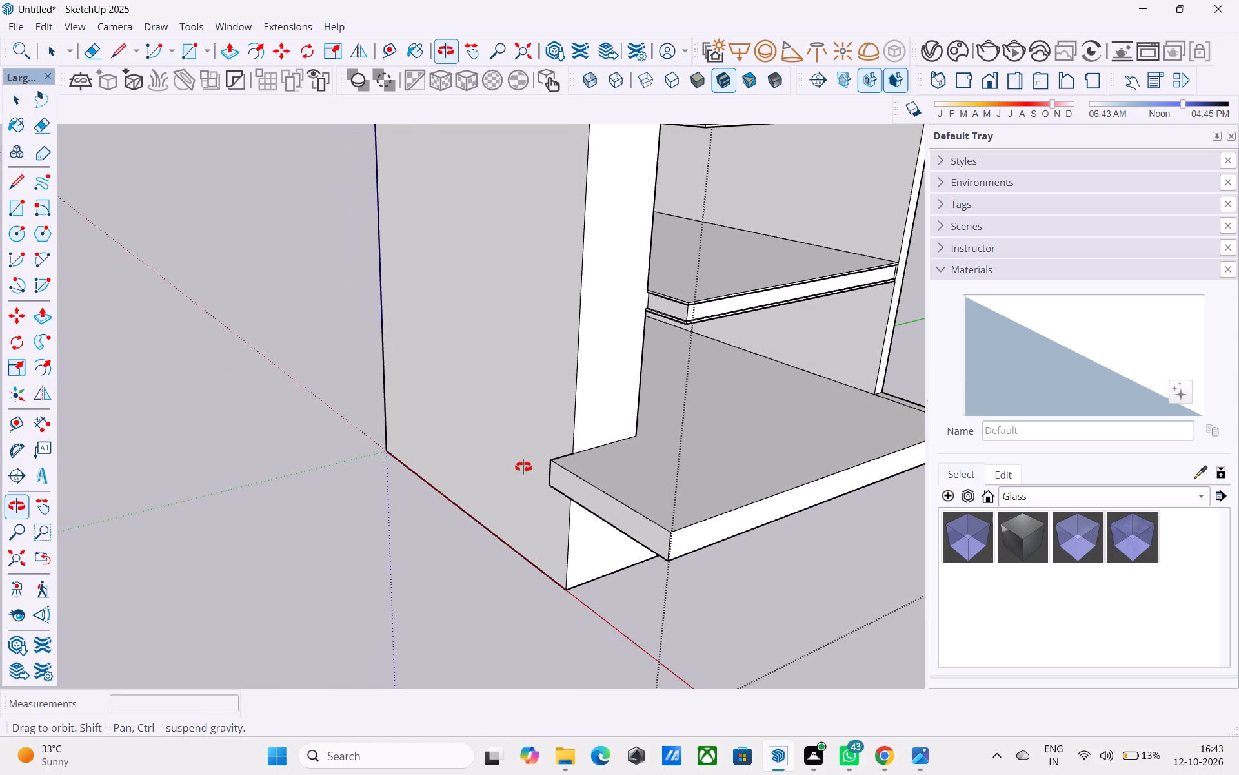
middle_click_drag(523, 467, 658, 434, "shift")
middle_click_drag(658, 434, 432, 491)
scroll(424, 488, "down", 5)
middle_click_drag(613, 533, 575, 535, "shift")
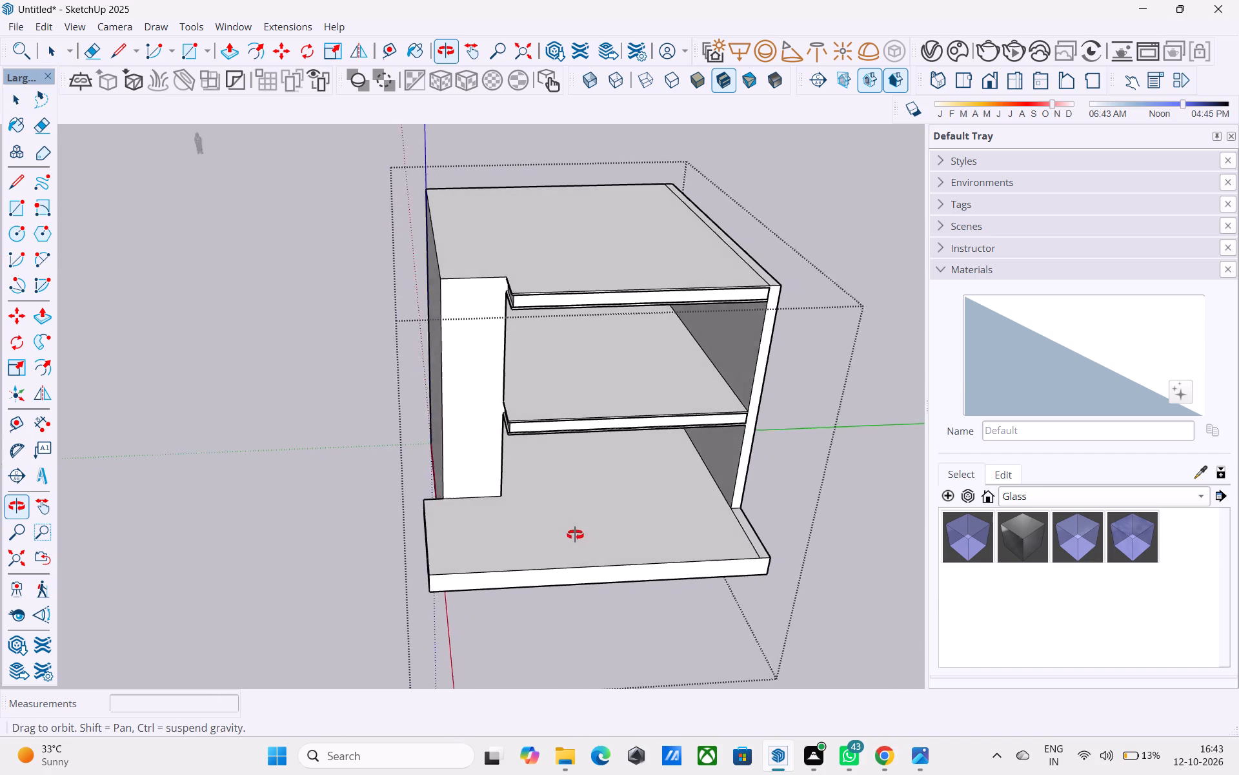
middle_click_drag(575, 535, 488, 540, "shift")
key("l")
scroll(483, 503, "up", 4)
left_click(474, 501)
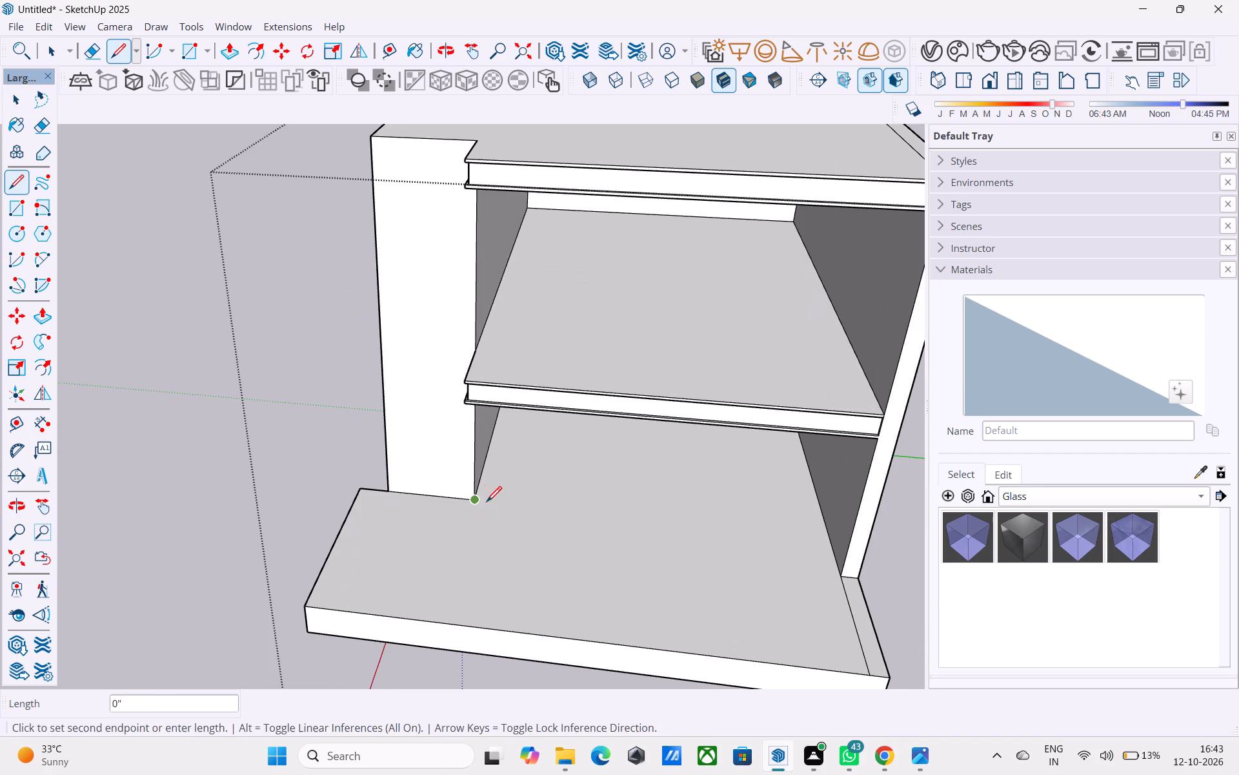
left_click(829, 541)
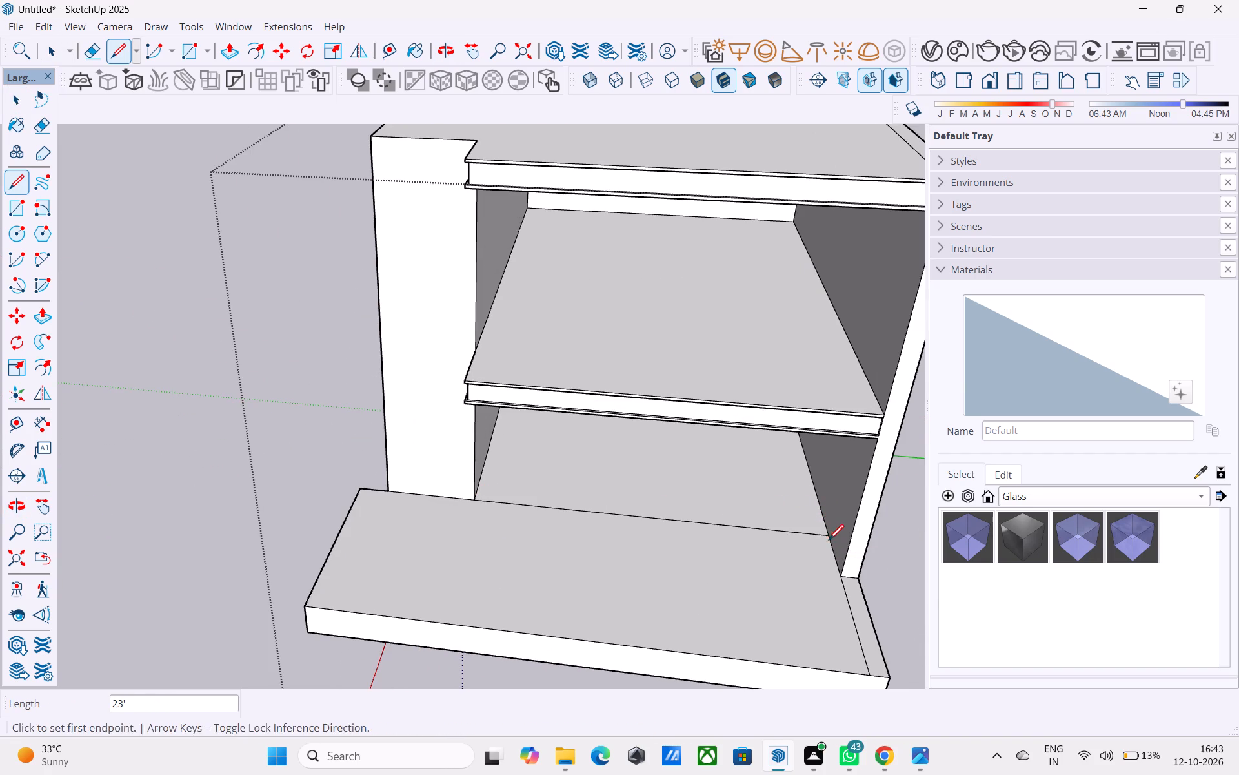
key("space")
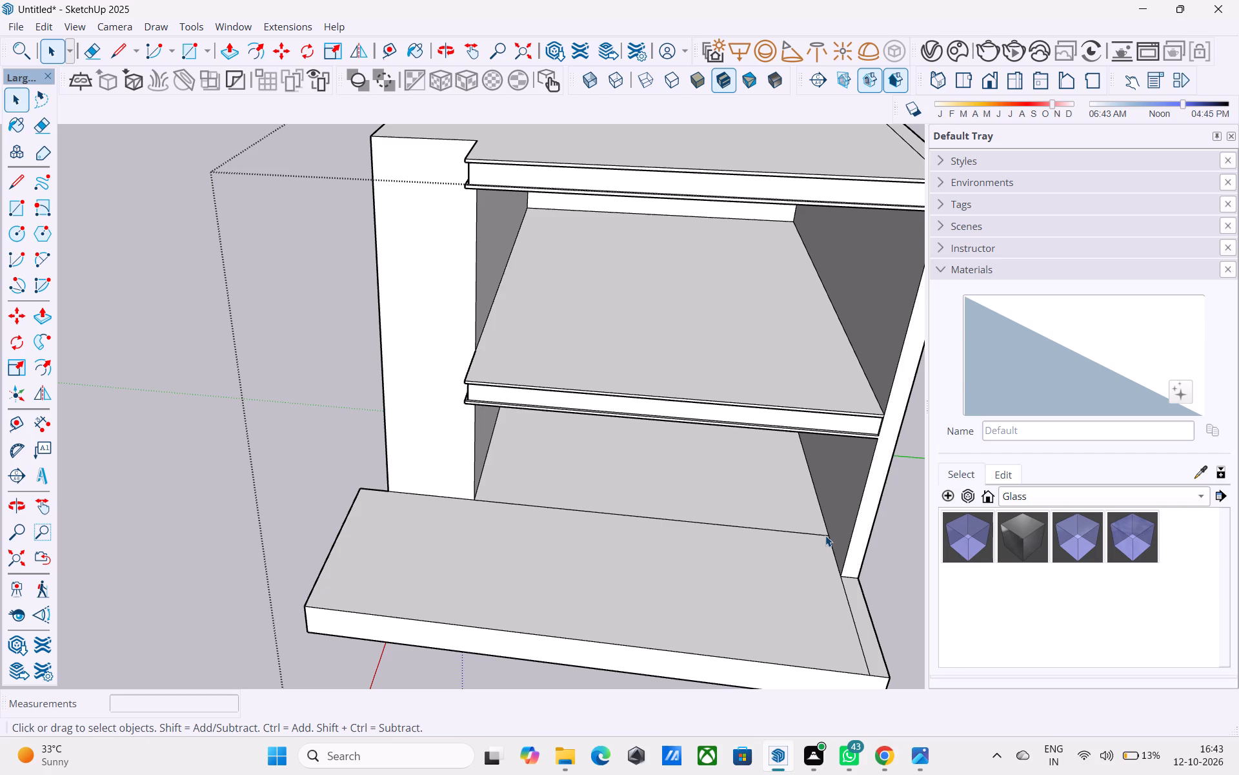
Draw a 3' vertical line up the side wall from the top corner where the extended lower slab meets it.
middle_click_drag(822, 532, 1051, 487)
scroll(479, 513, "down", 10)
middle_click_drag(622, 510, 566, 514)
scroll(561, 507, "up", 5)
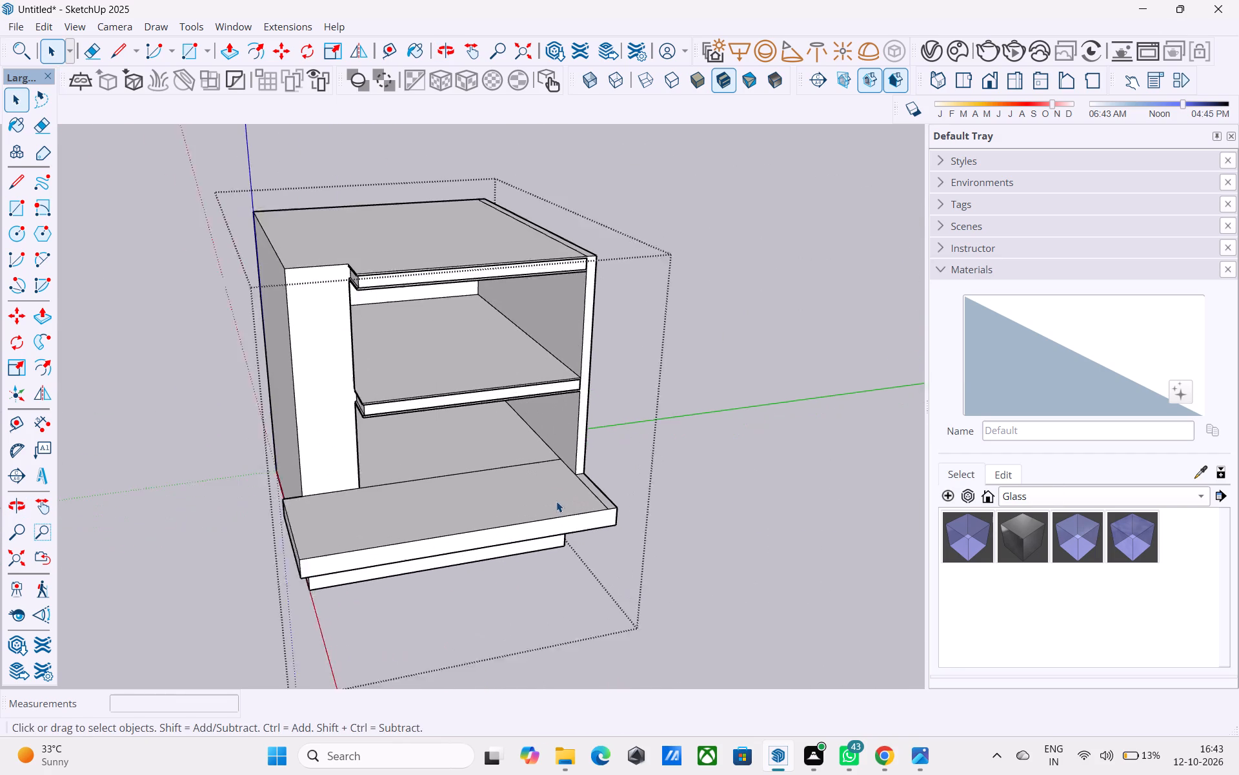
scroll(556, 501, "up", 2)
middle_click_drag(467, 529, 514, 515)
scroll(514, 515, "up", 1)
scroll(496, 518, "down", 3)
middle_click_drag(340, 532, 476, 528)
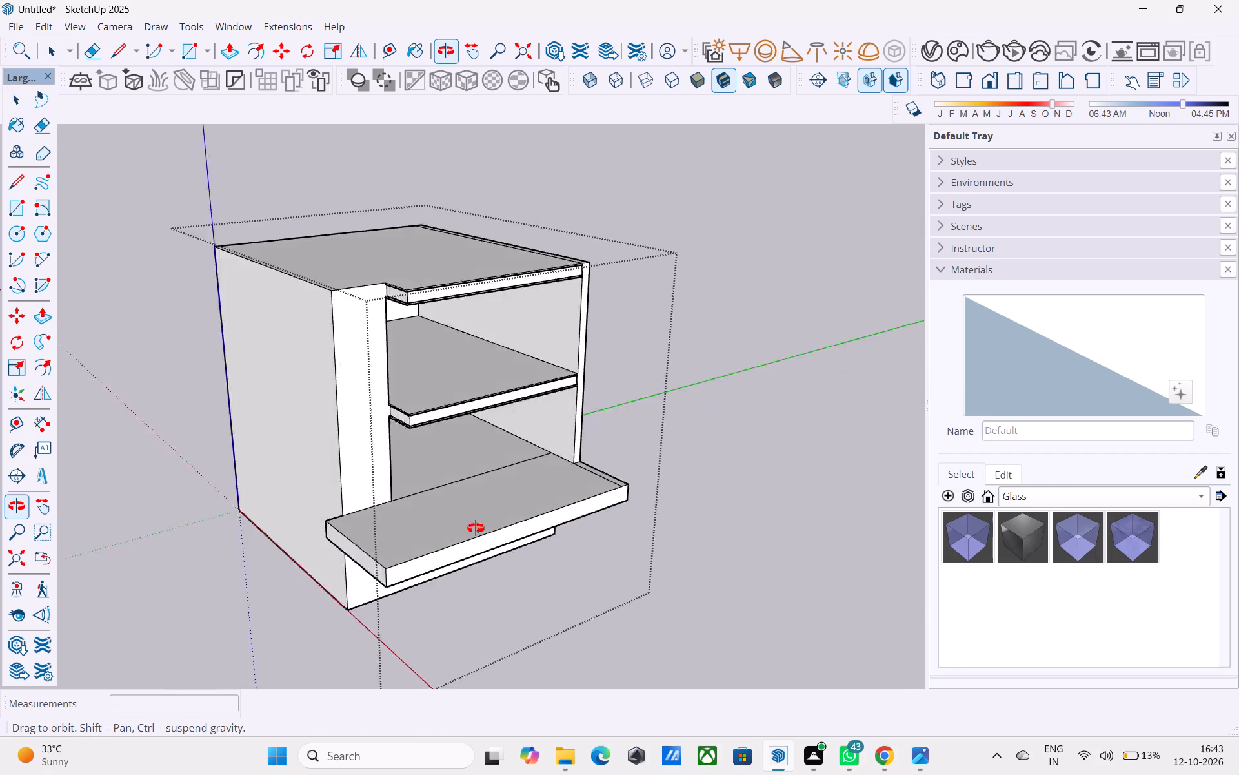
middle_click_drag(476, 528, 723, 525)
scroll(496, 542, "up", 3)
middle_click_drag(510, 538, 650, 528)
scroll(650, 527, "up", 1)
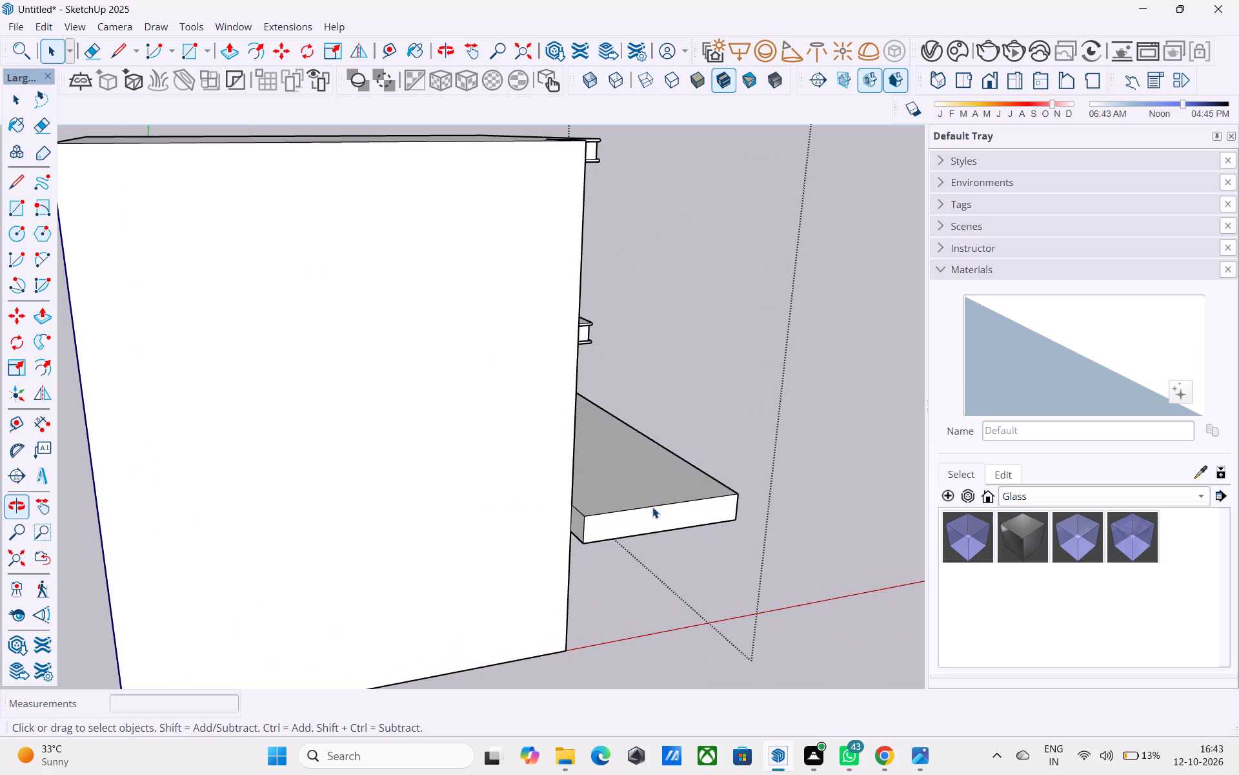
key("l")
scroll(609, 501, "up", 4)
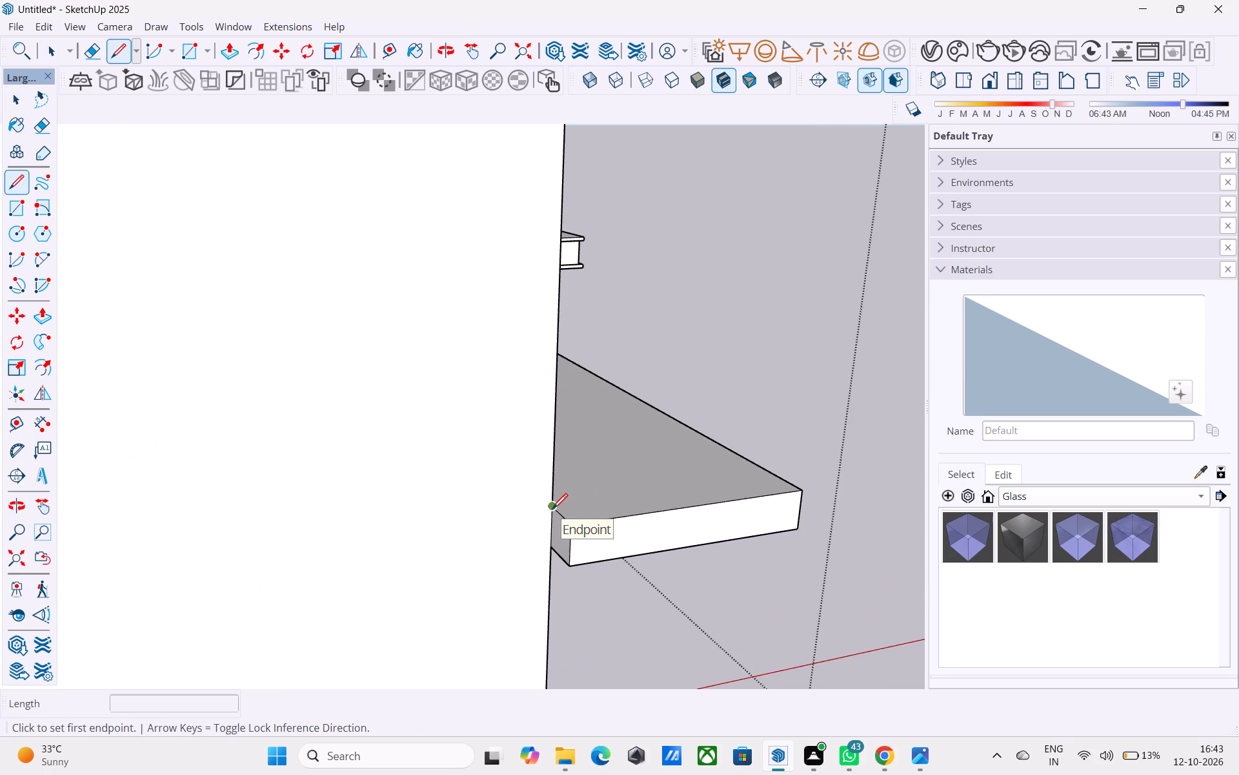
scroll(548, 515, "up", 4)
left_click(549, 515)
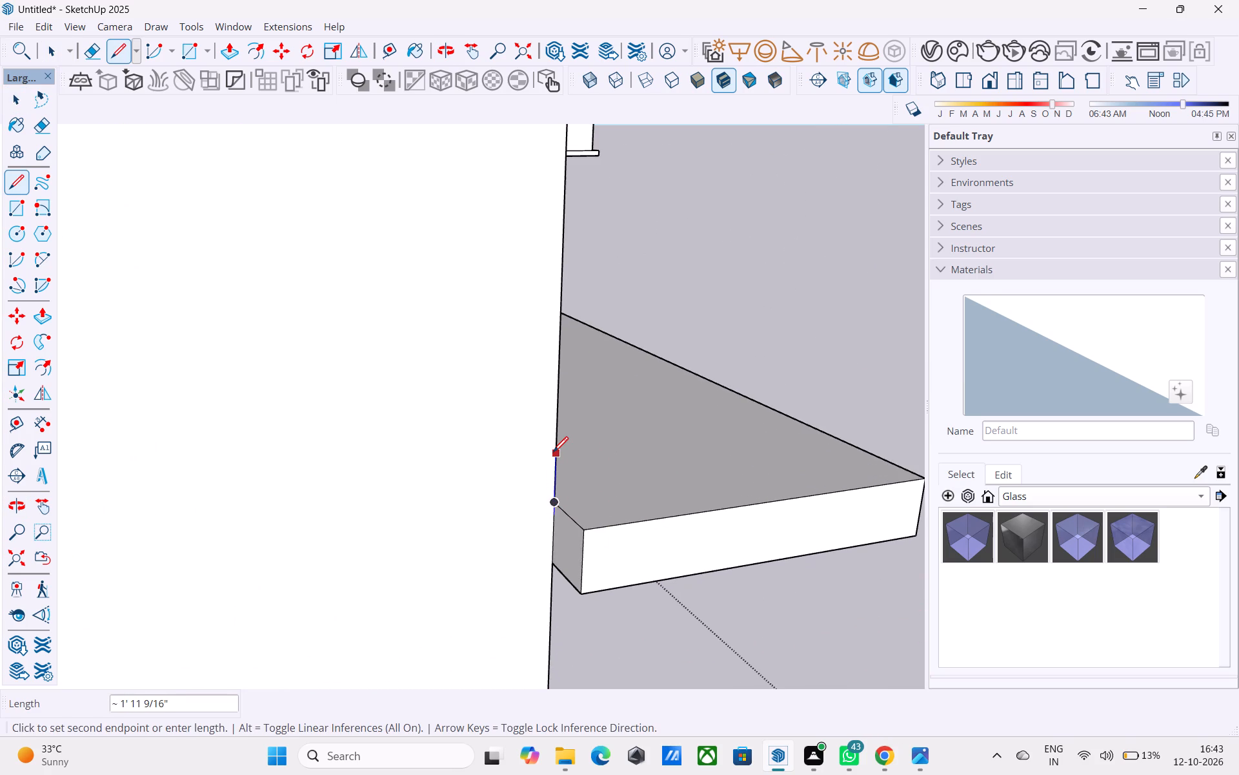
type("3'")
key("Return")
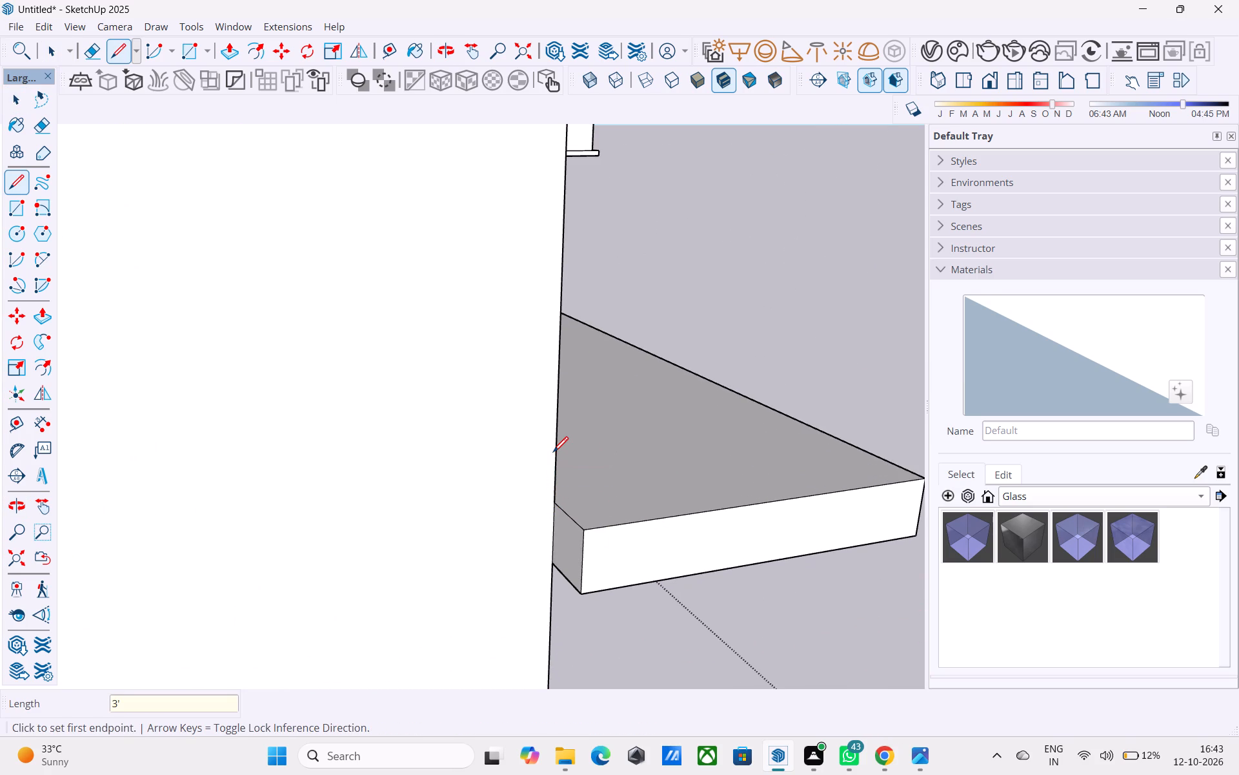
Draw 3' high upright rectangles along the lower slab's short return beside the wall and along its extended side end.
key("r")
left_click(558, 421)
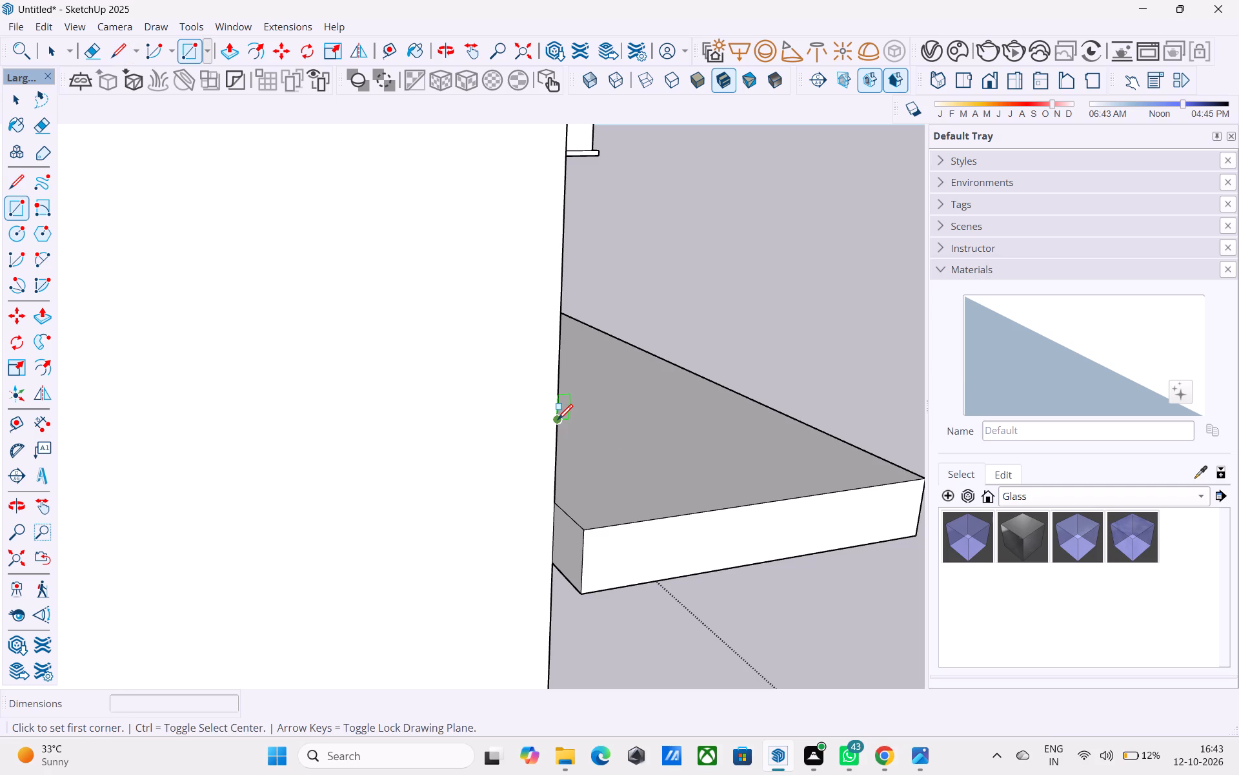
left_click(581, 532)
middle_click_drag(618, 502, 570, 493)
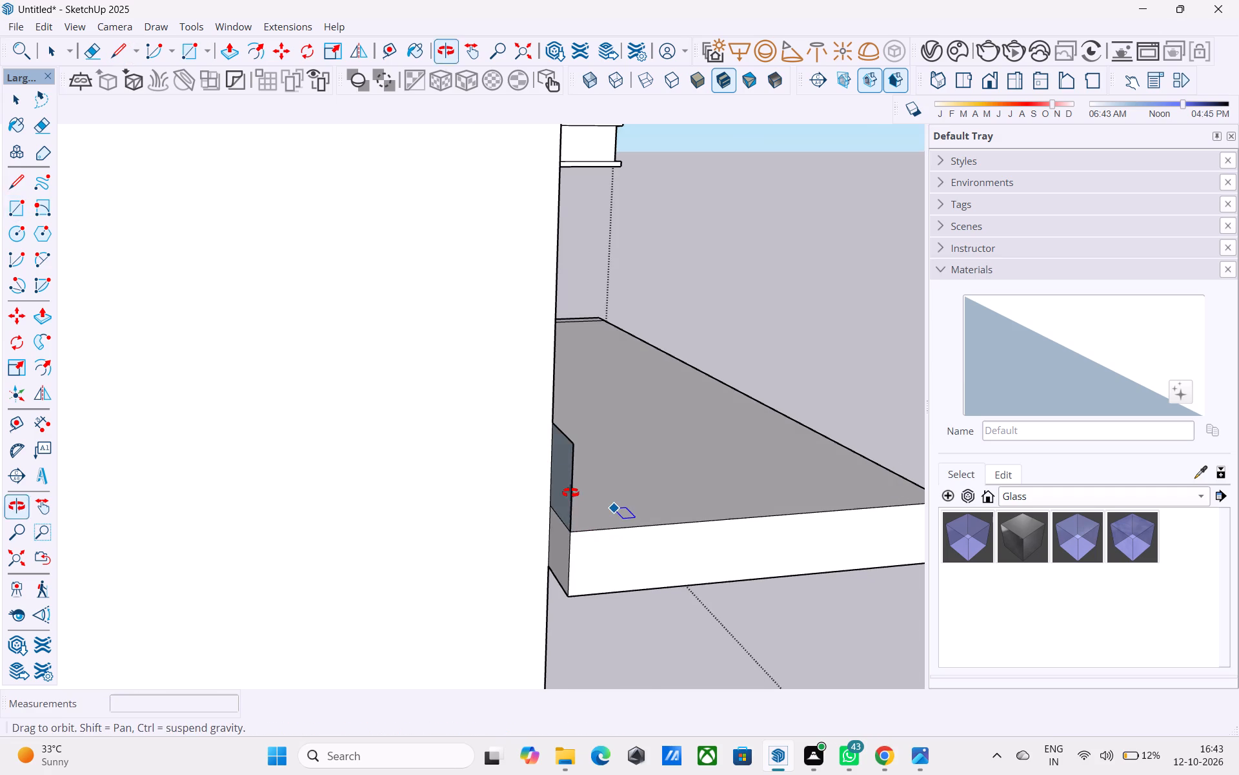
middle_click_drag(570, 493, 568, 491)
left_click(570, 444)
scroll(570, 445, "down", 5)
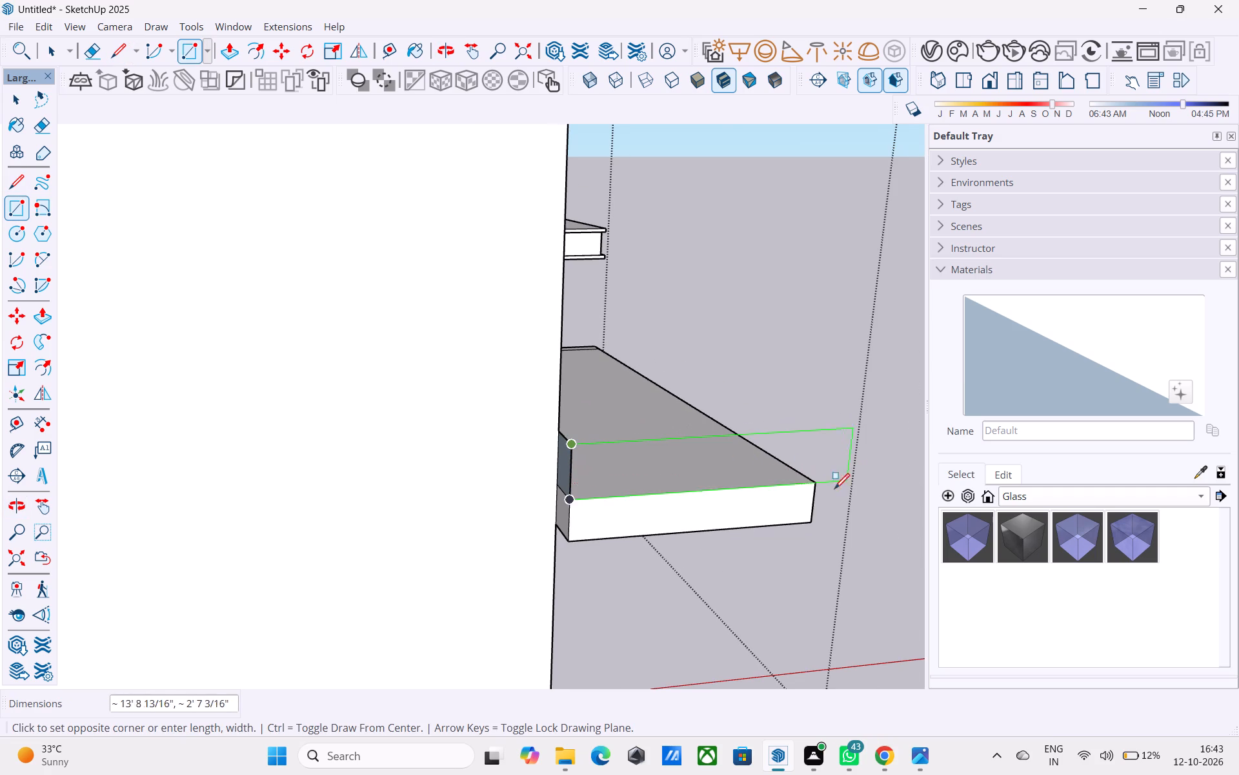
left_click(817, 480)
Draw 3' high upright rectangles along the lower slab's long front edge and its opposite end back to the building.
middle_click_drag(816, 480, 558, 536)
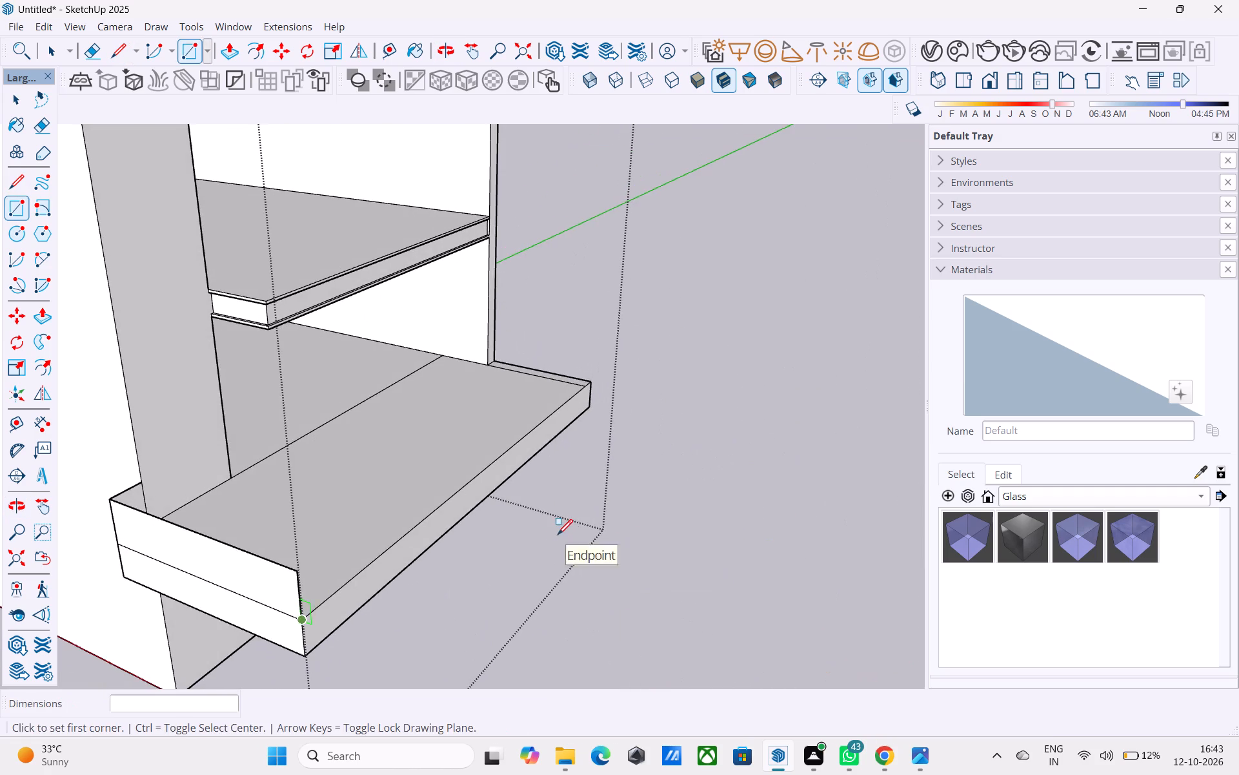
middle_click_drag(555, 536, 605, 468, "shift")
left_click(292, 459)
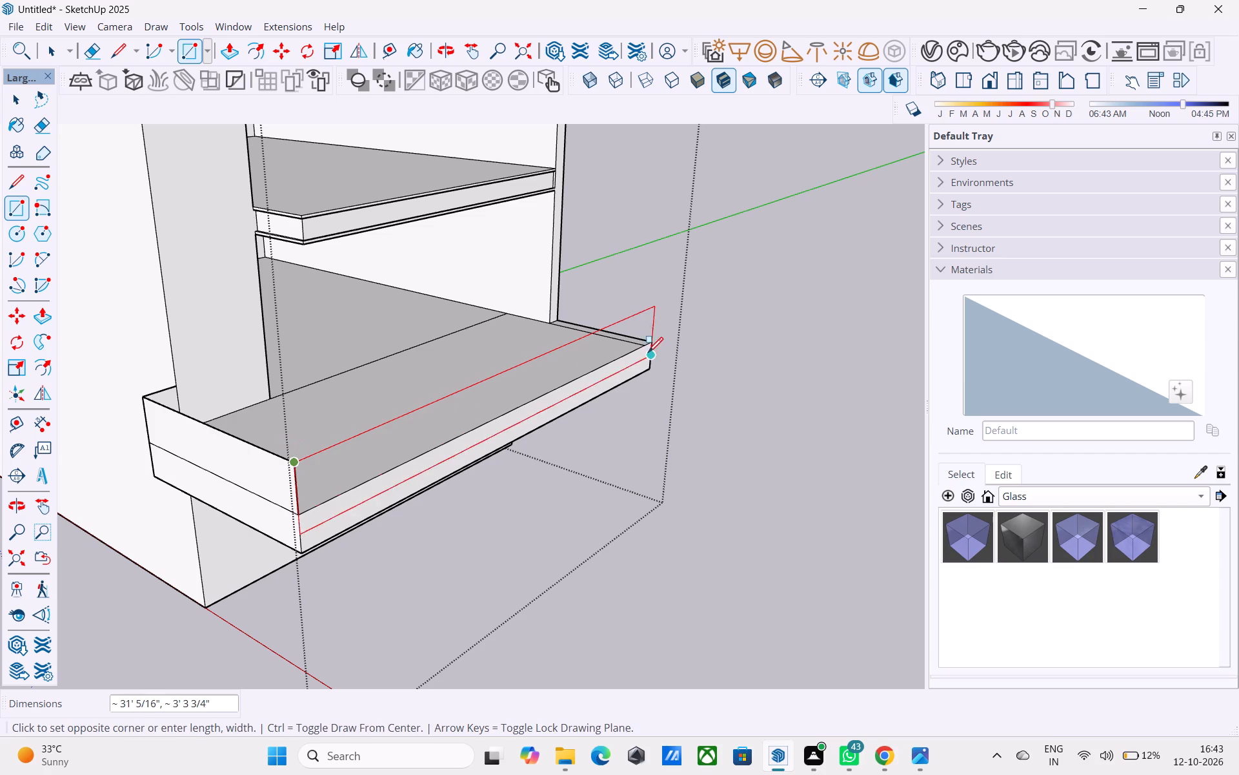
left_click(649, 341)
middle_click_drag(650, 343, 681, 357)
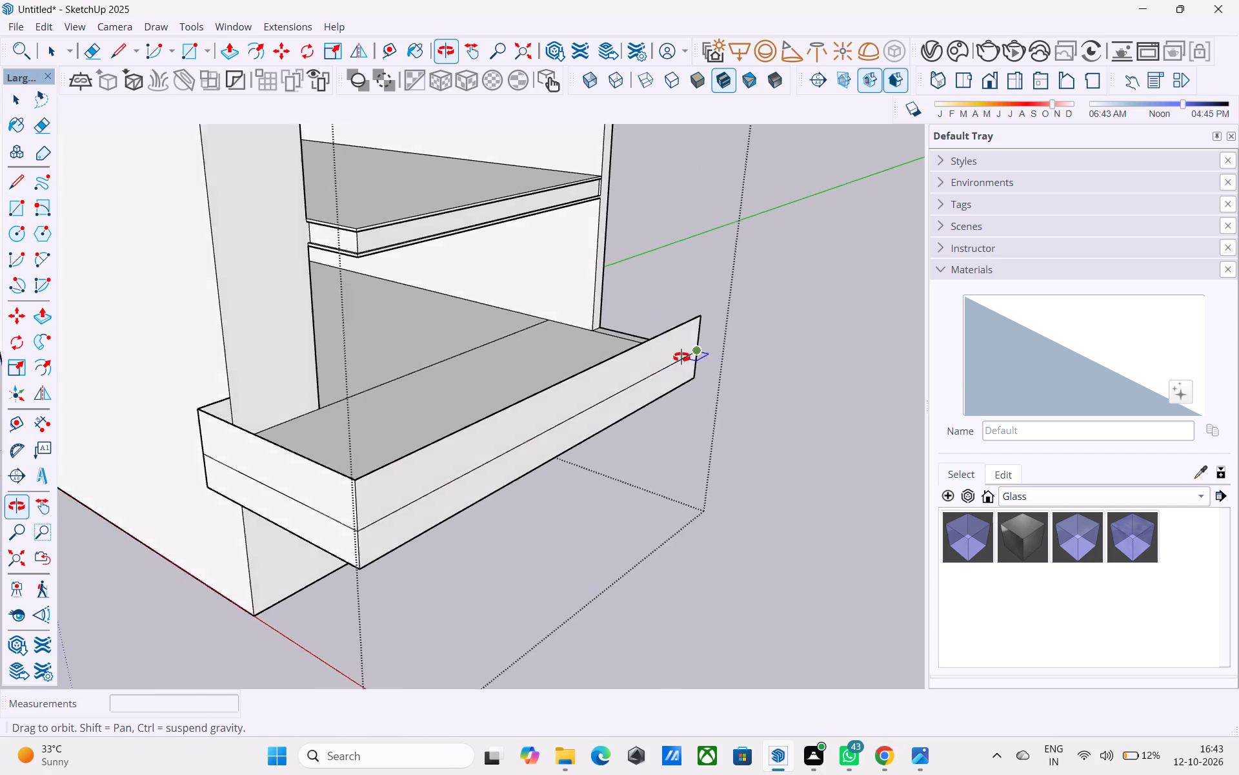
middle_click_drag(681, 357, 286, 395)
scroll(369, 390, "up", 4)
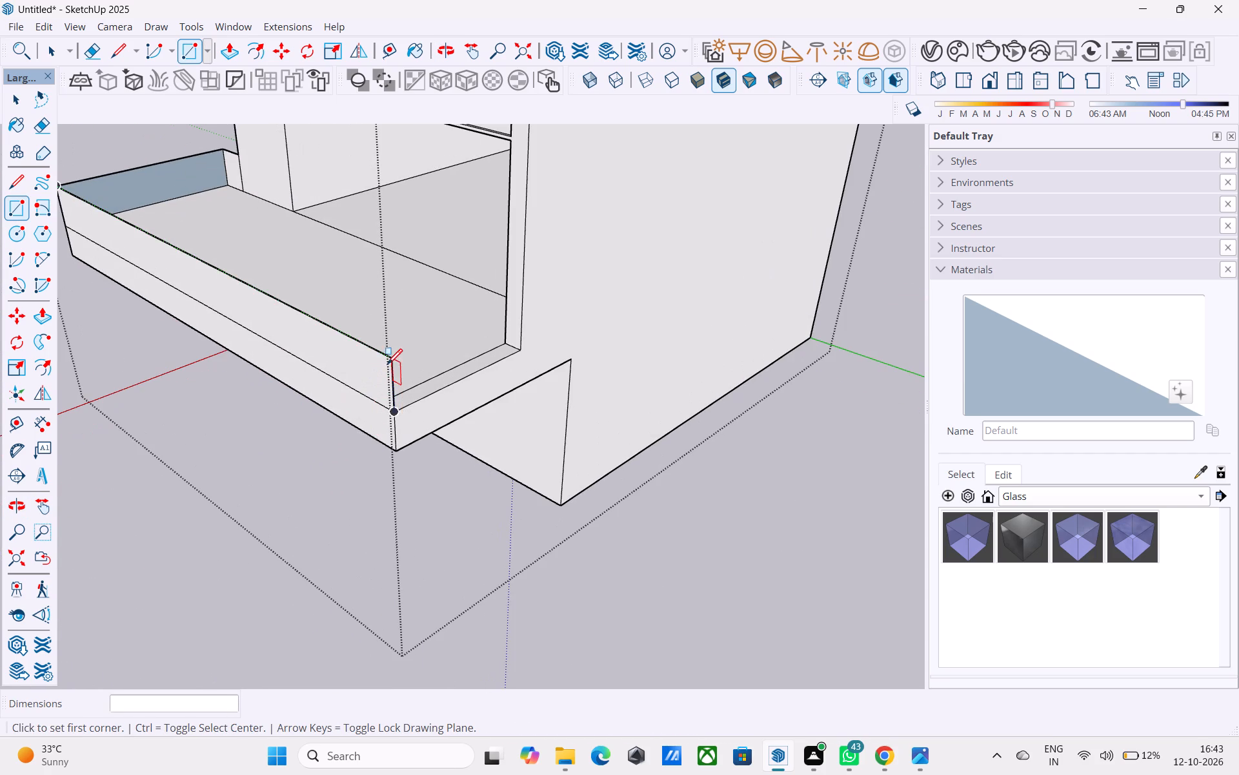
left_click(395, 362)
left_click(522, 344)
Paint the upright 3' parapet faces around the extended lower slab with the Glass_Basic_01 material.
middle_click_drag(327, 403, 569, 401)
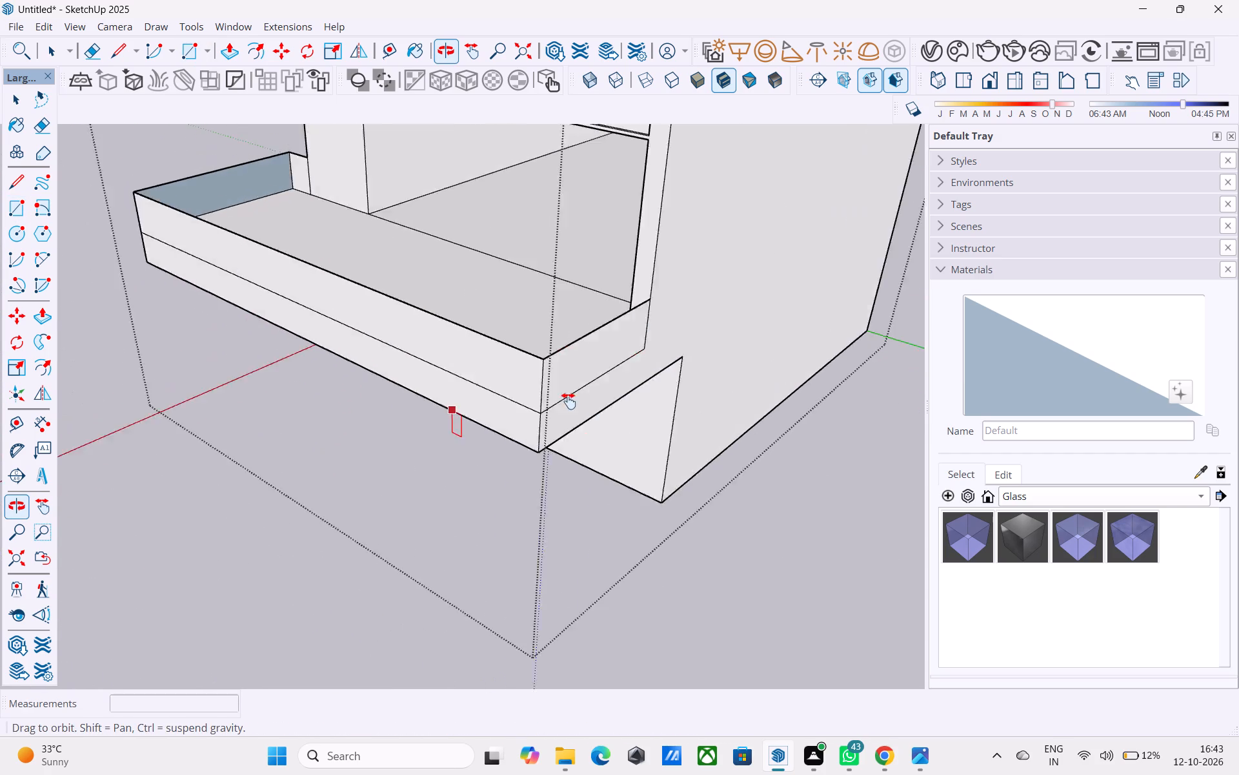
middle_click_drag(569, 401, 962, 391)
middle_click_drag(393, 425, 274, 392)
scroll(274, 392, "down", 3)
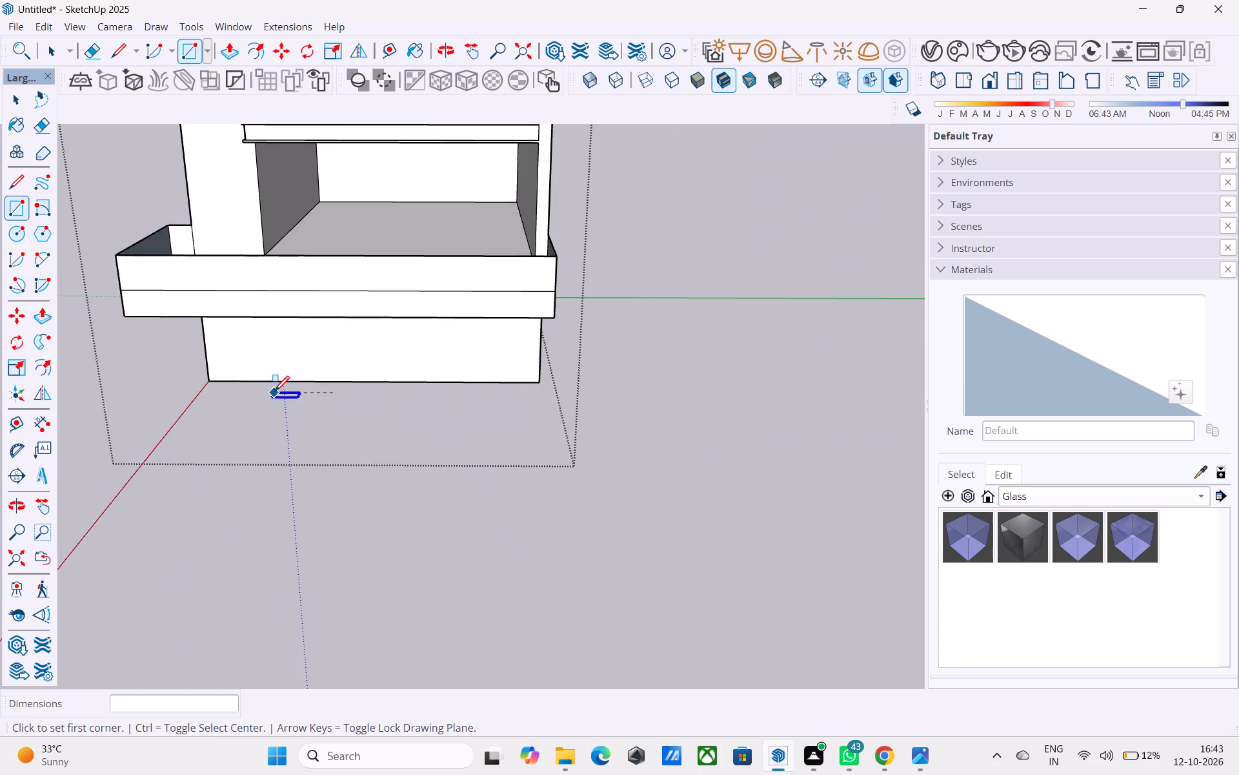
middle_click_drag(274, 393, 840, 439, "shift")
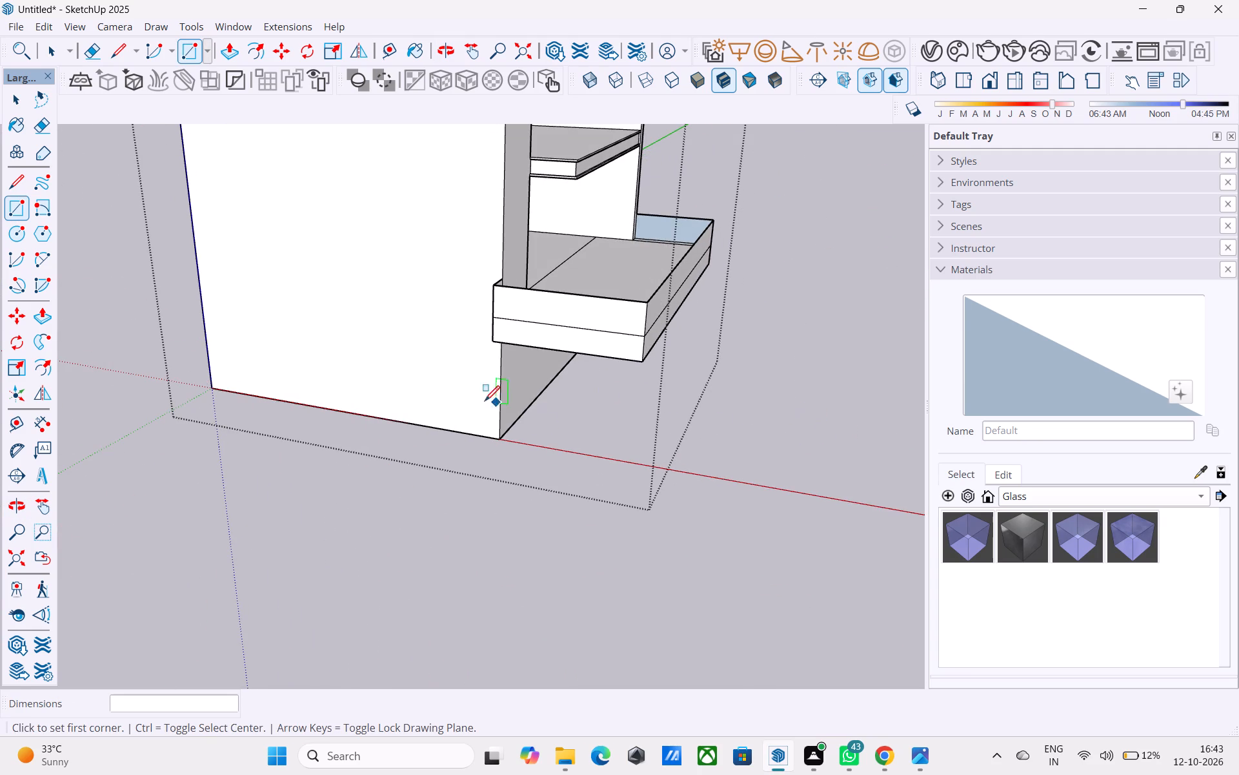
middle_click_drag(485, 402, 216, 390)
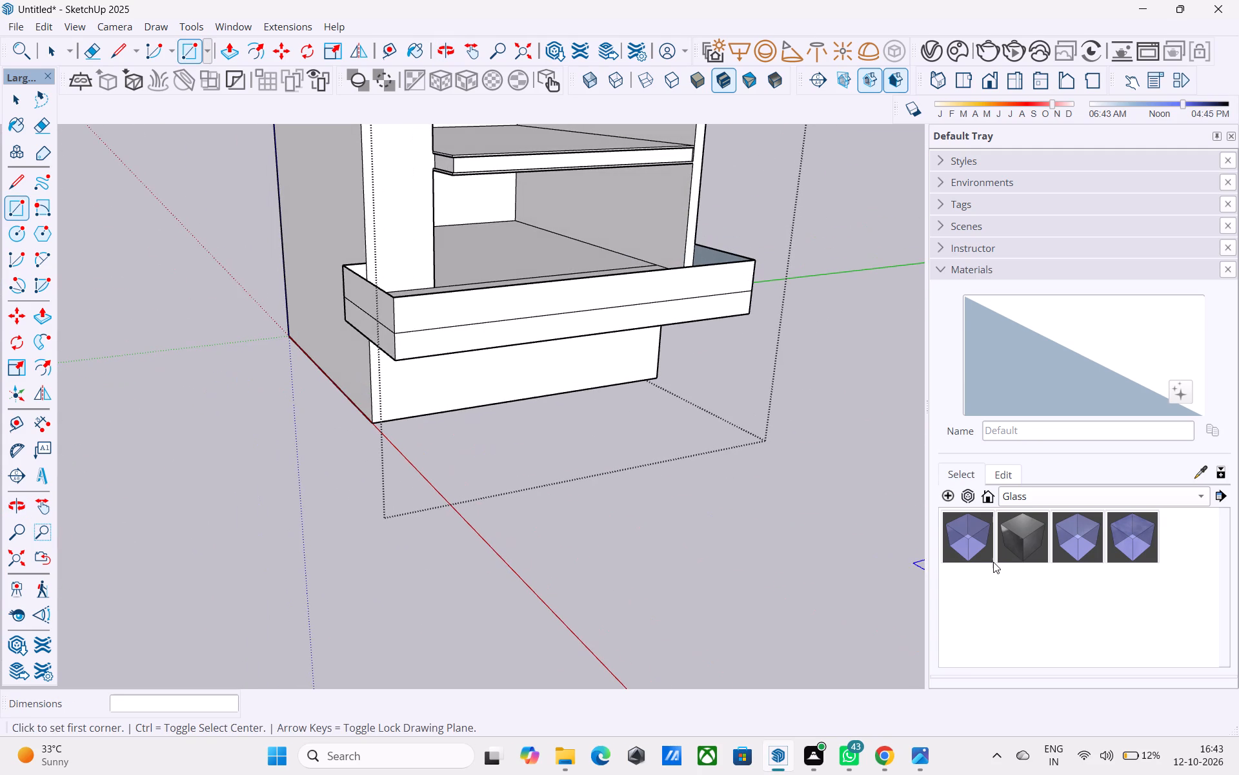
key("space")
left_click(971, 542)
left_click(1019, 493)
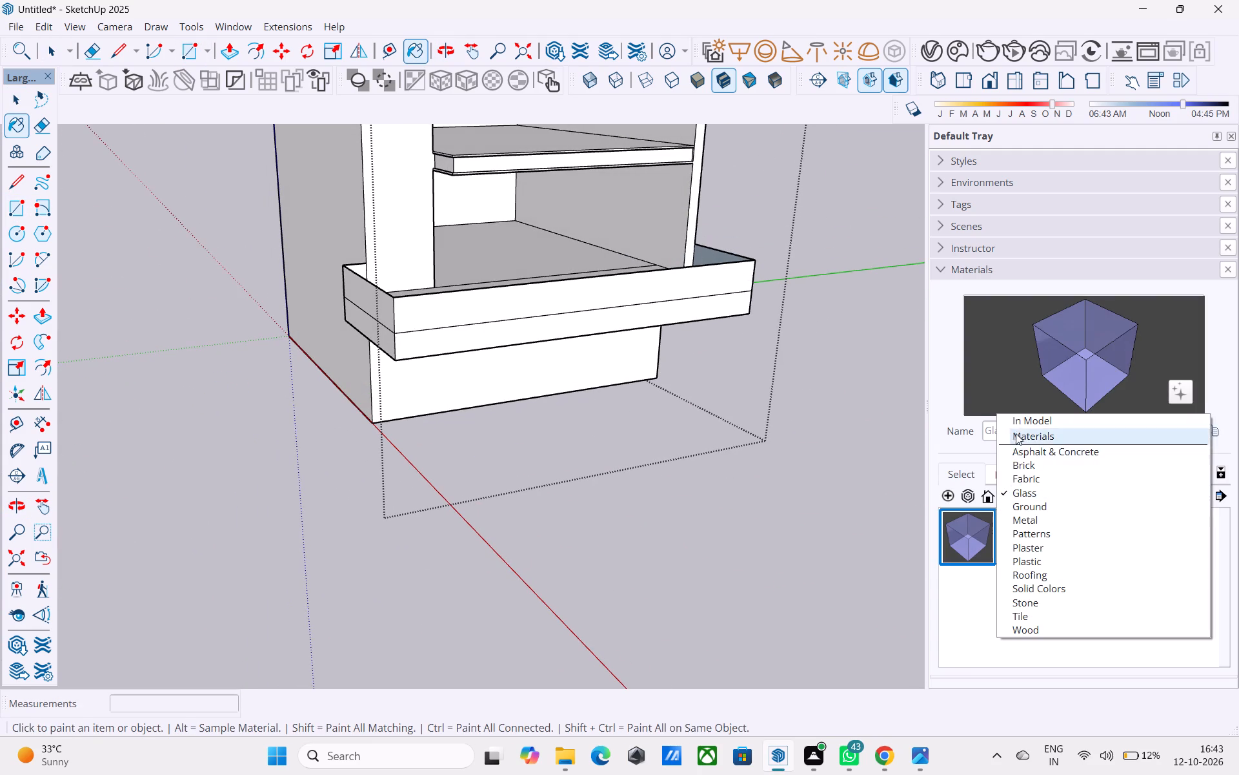
left_click(1020, 426)
scroll(1072, 541, "down", 6)
scroll(1070, 547, "up", 6)
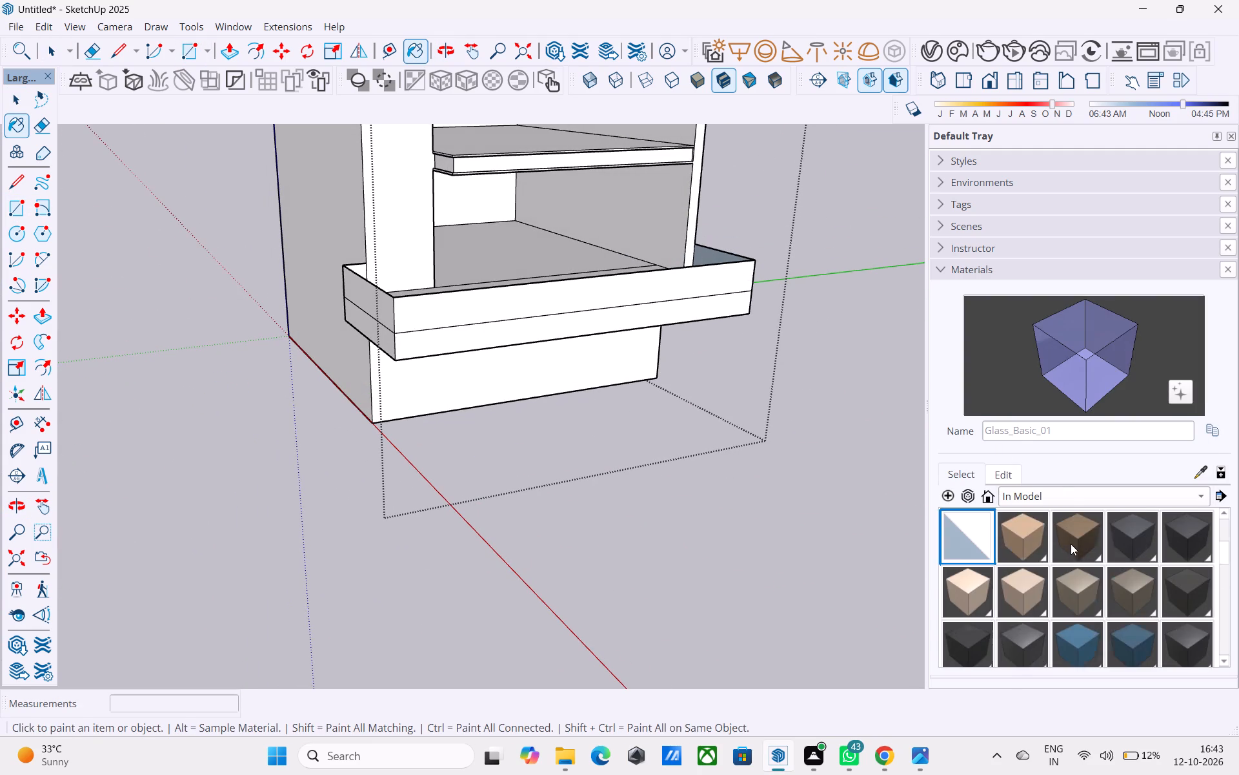
left_click(1058, 487)
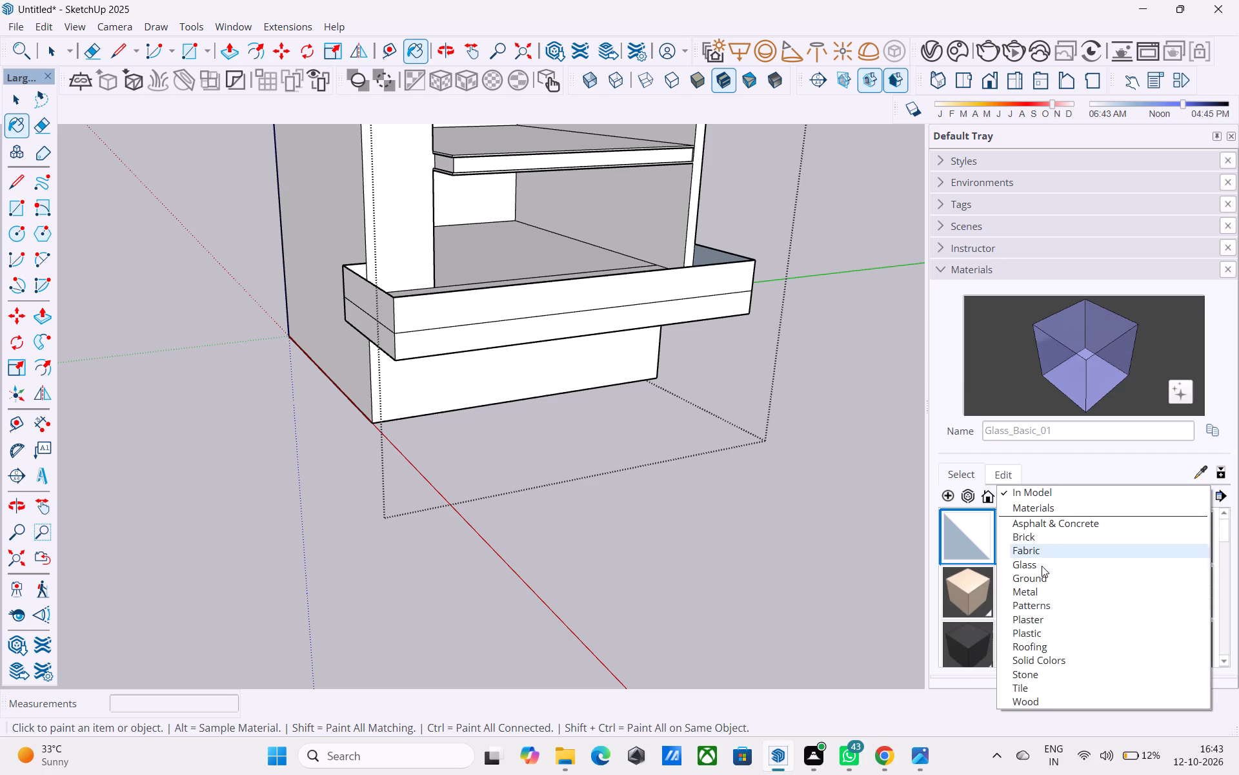
left_click(1042, 566)
left_click(972, 541)
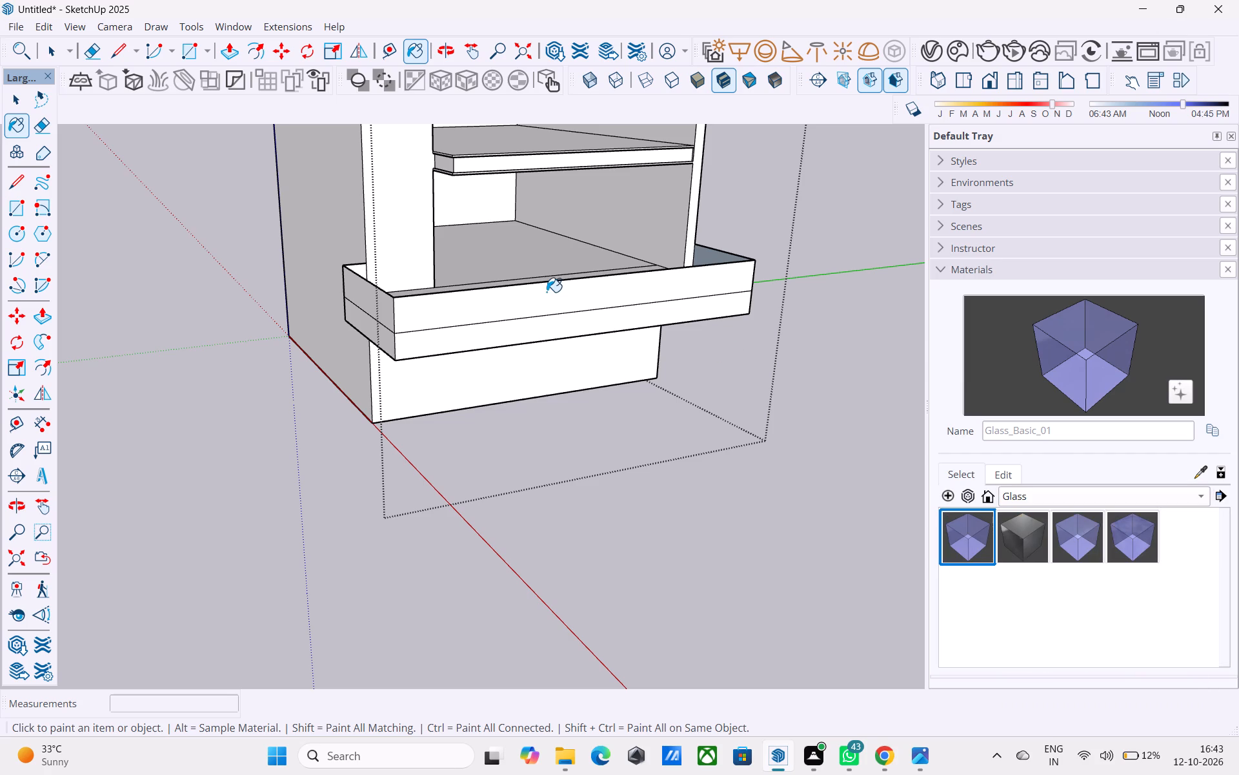
left_click(547, 292)
left_click(370, 302)
middle_click_drag(745, 269, 358, 276)
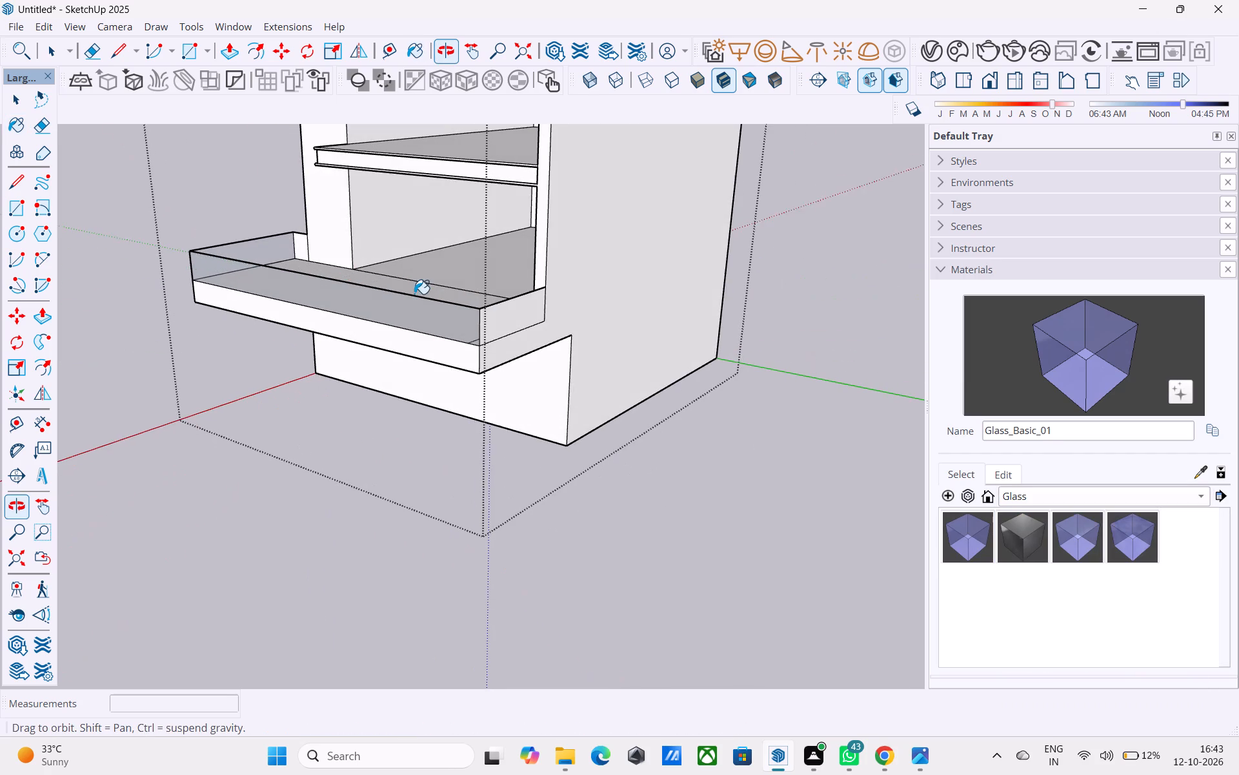
left_click(495, 310)
scroll(494, 311, "down", 4)
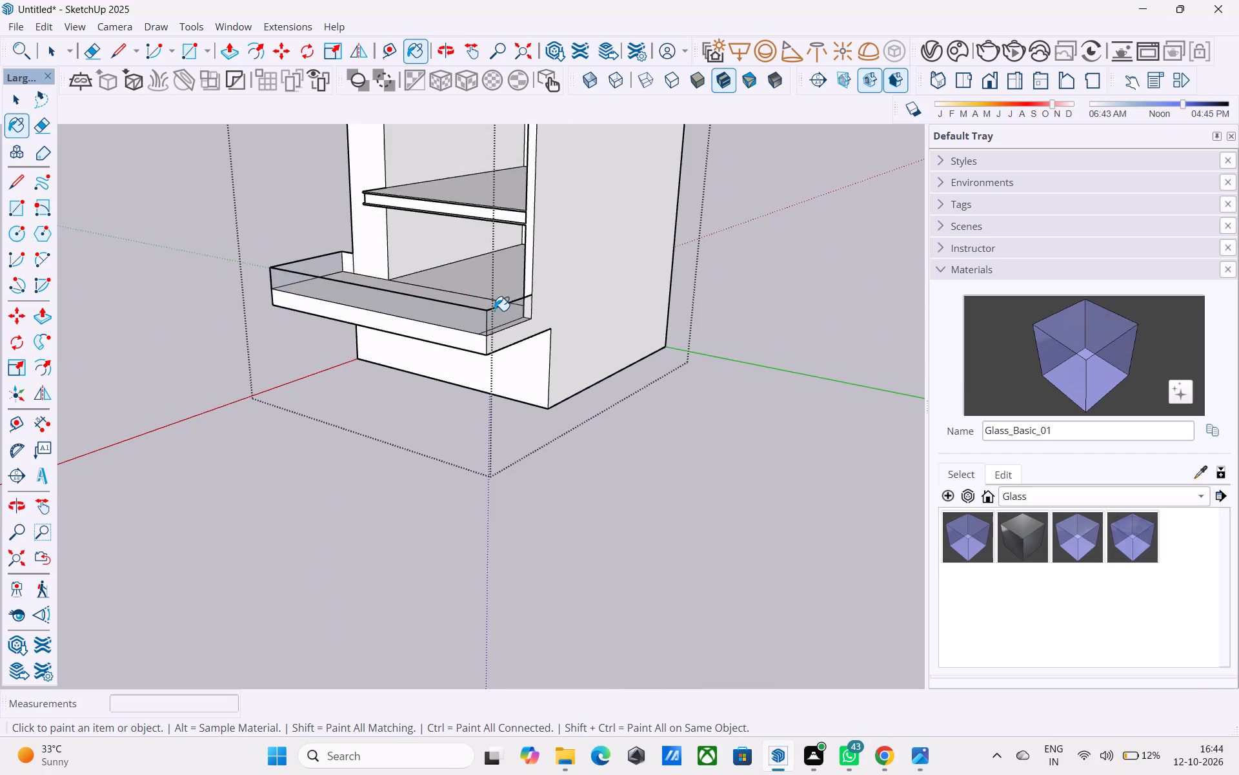
Change the colour of the Glass_Basic_01 material to a green tint.
middle_click_drag(447, 326, 887, 411)
left_click(1012, 479)
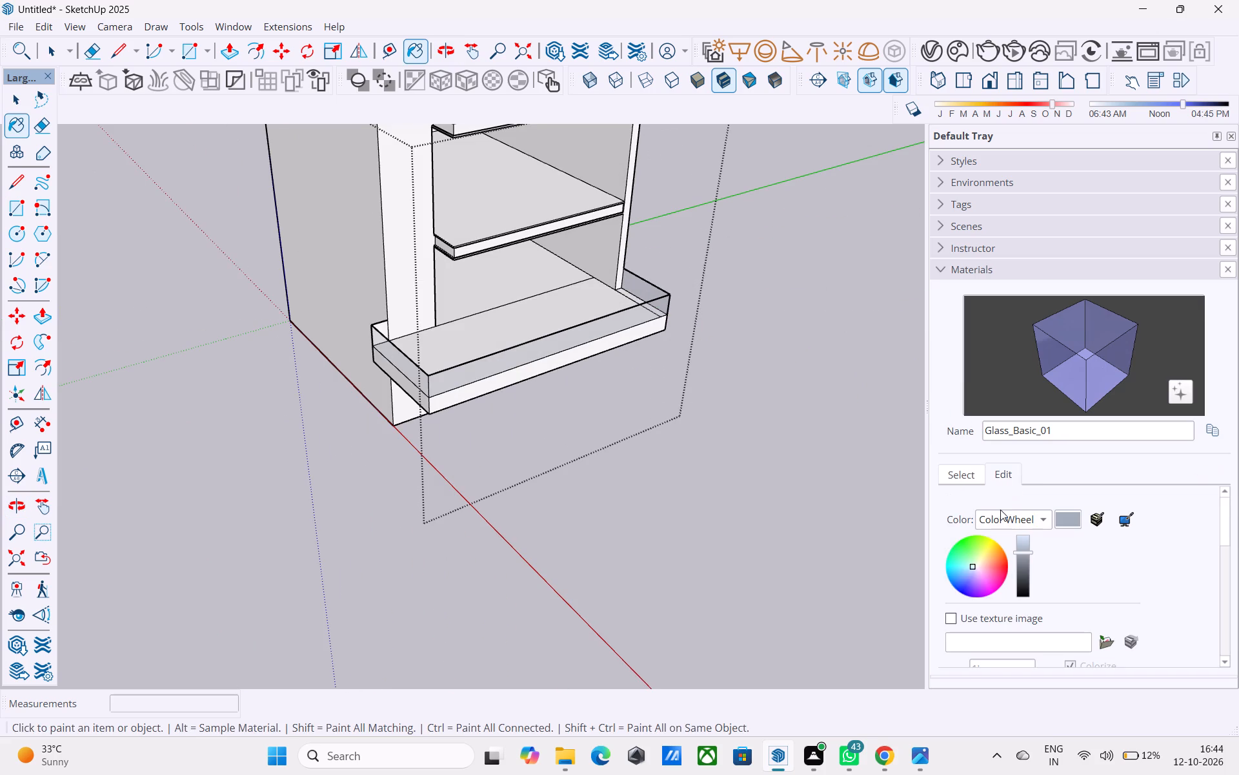
left_click(976, 546)
scroll(788, 503, "down", 5)
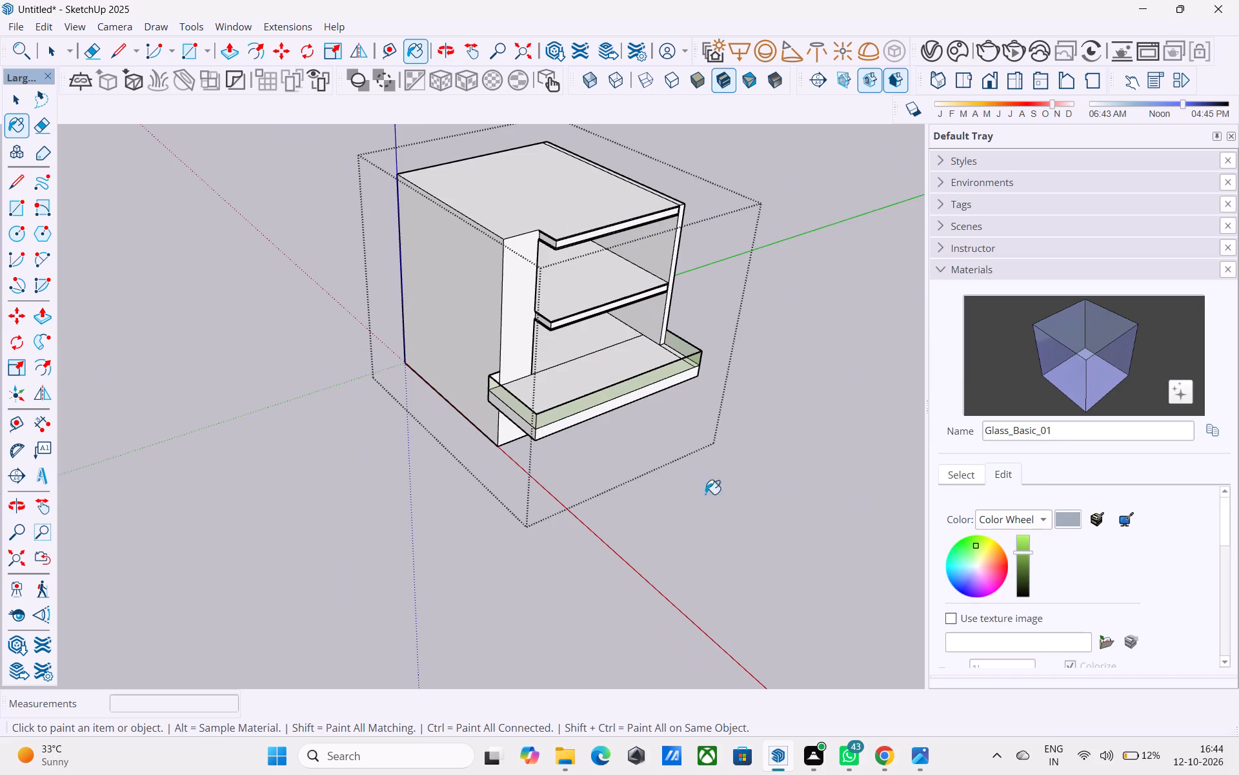
middle_click_drag(598, 486, 581, 445)
key("space")
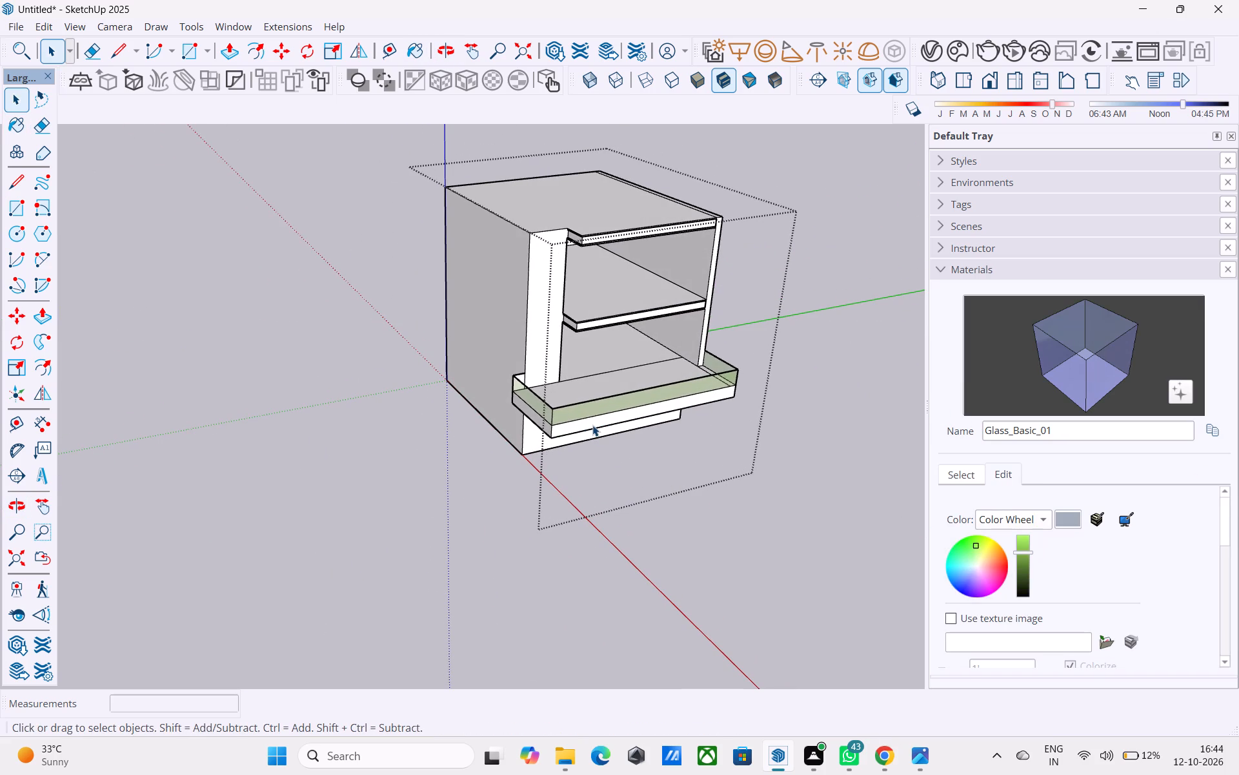
Draw a 3' vertical line up the front strip's inner edge from the middle slab's top corner.
middle_click_drag(545, 429, 610, 461)
scroll(641, 360, "up", 7)
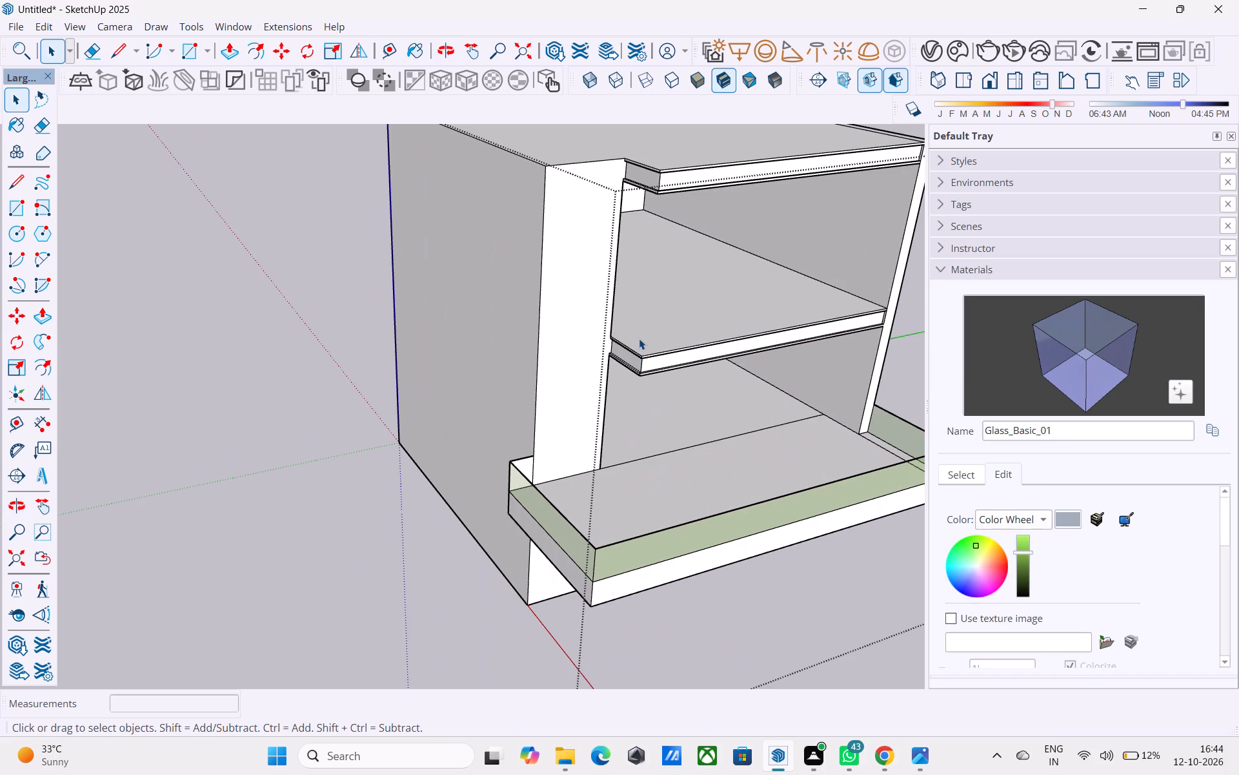
middle_click_drag(639, 338, 575, 371, "shift")
scroll(569, 370, "up", 5)
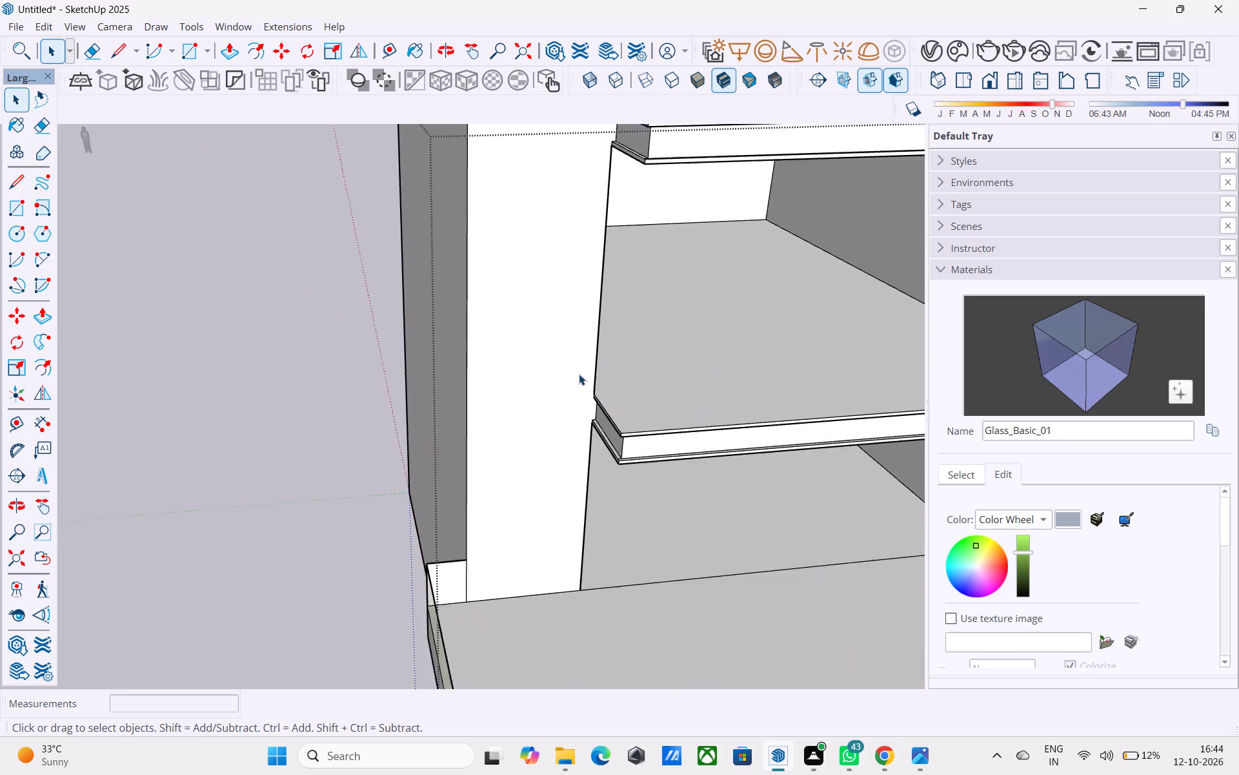
scroll(579, 374, "up", 5)
middle_click_drag(632, 381, 653, 372)
key("l")
scroll(645, 375, "up", 4)
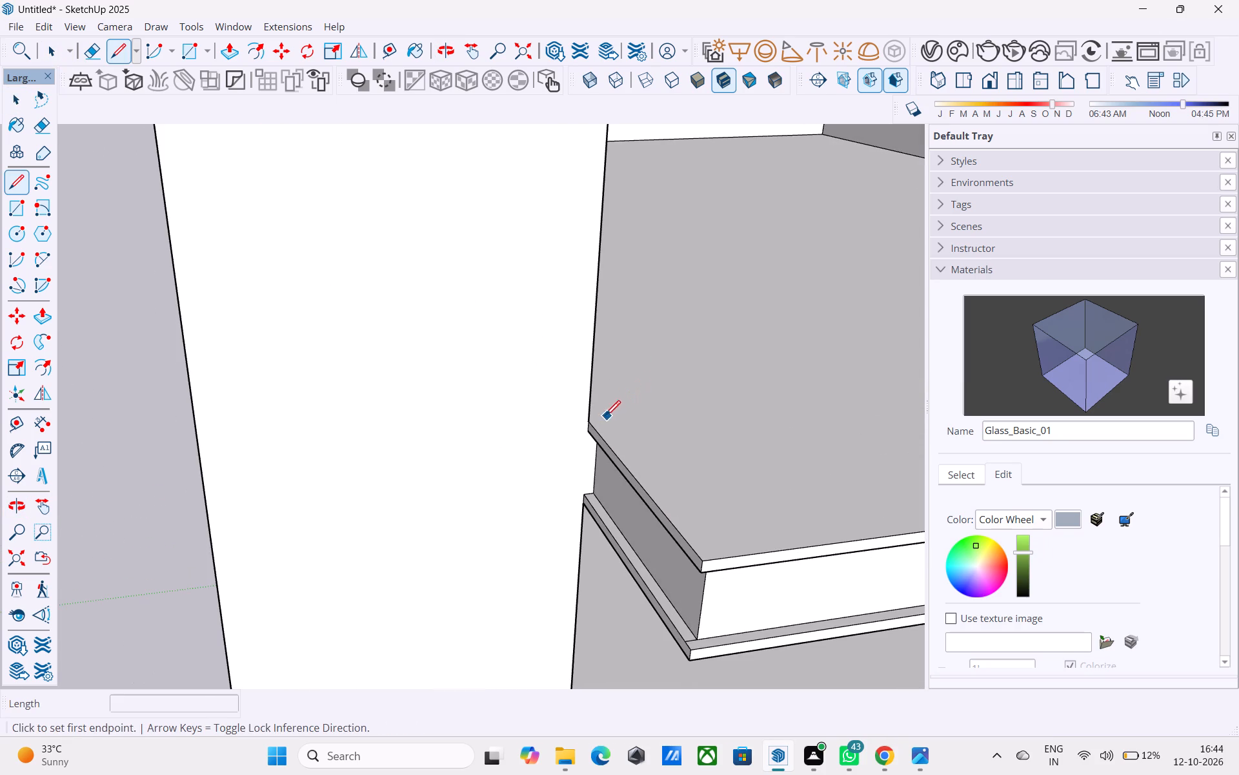
left_click(593, 421)
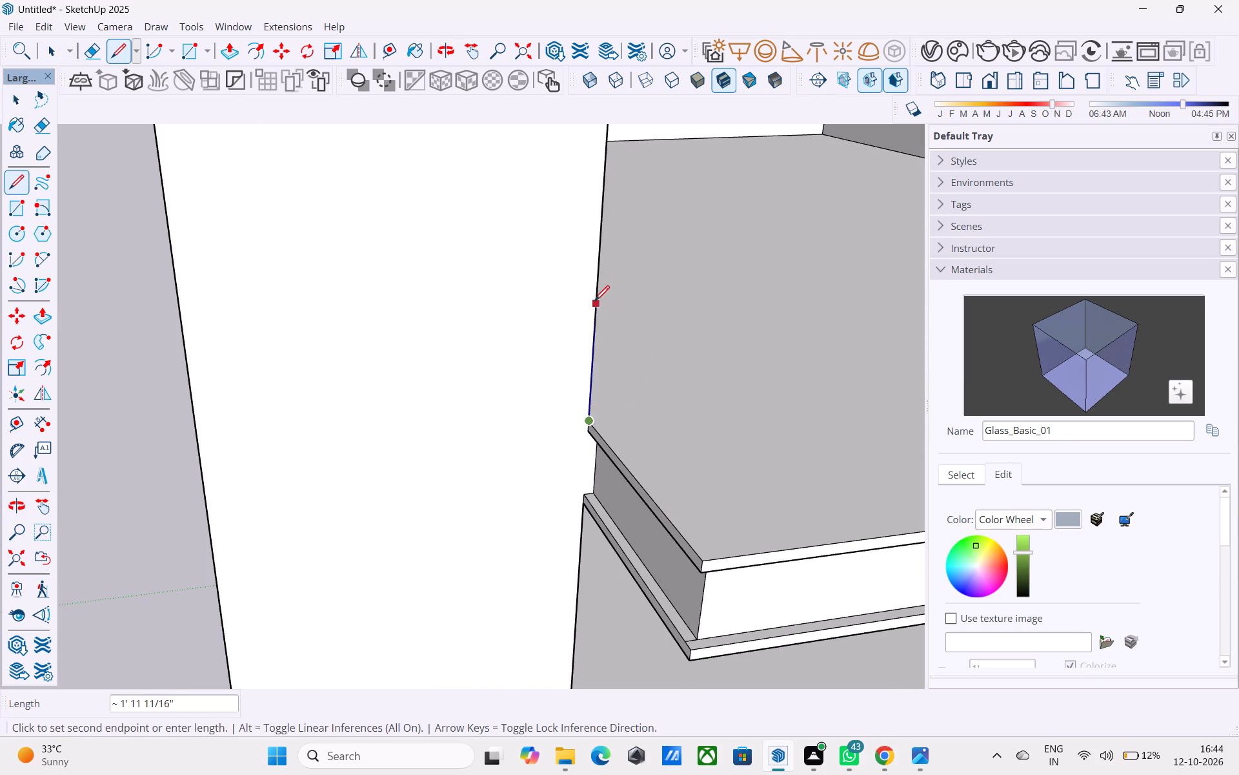
type("3'")
key("Return")
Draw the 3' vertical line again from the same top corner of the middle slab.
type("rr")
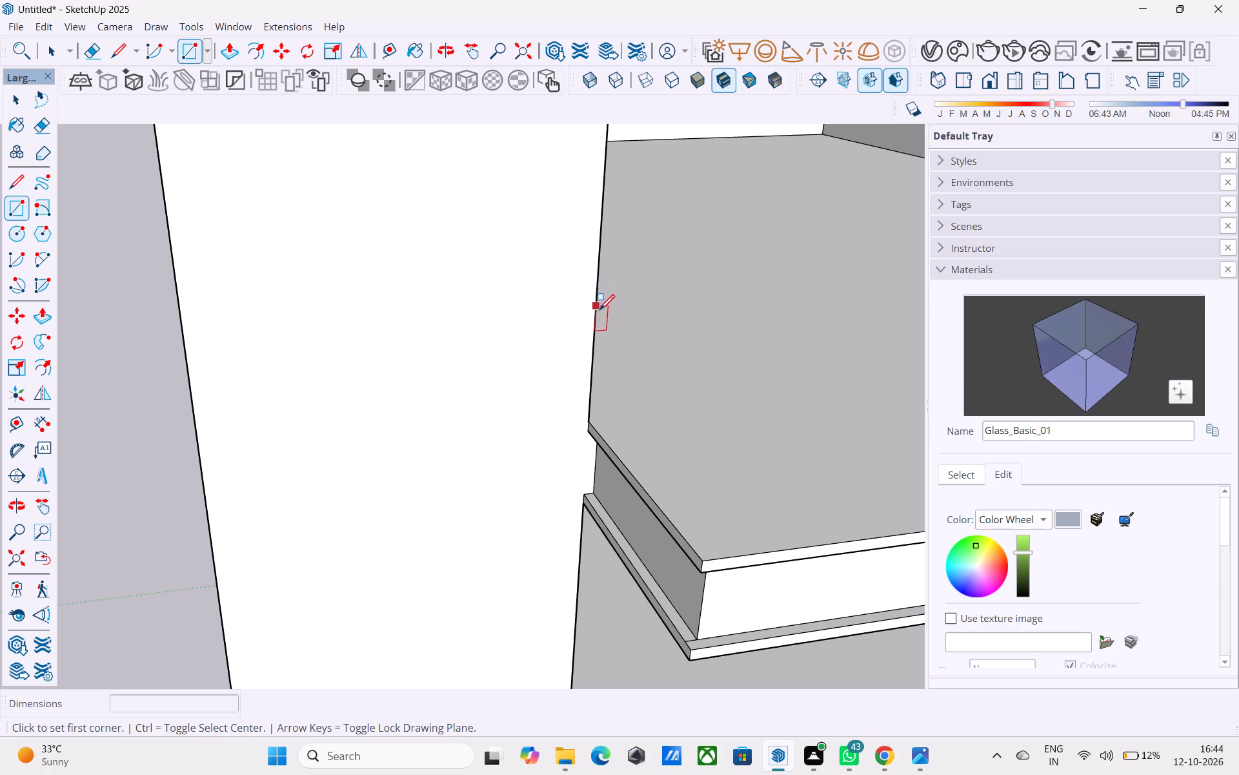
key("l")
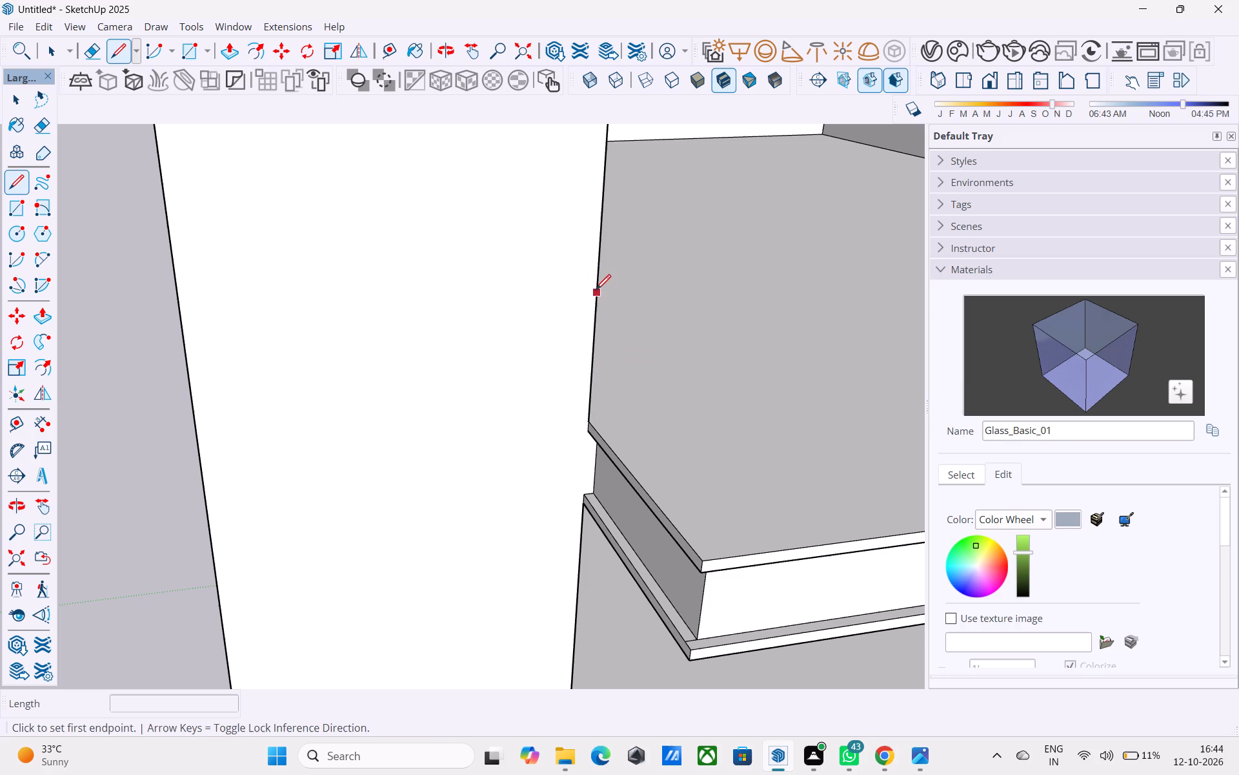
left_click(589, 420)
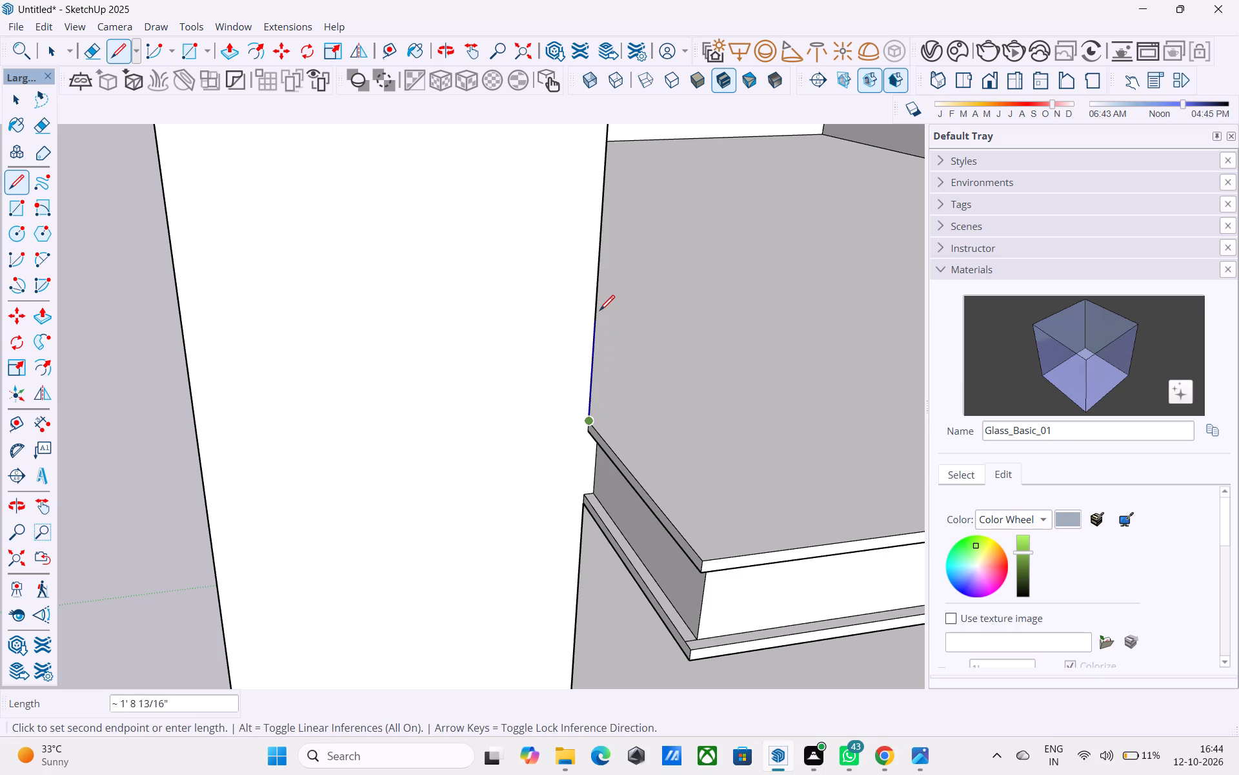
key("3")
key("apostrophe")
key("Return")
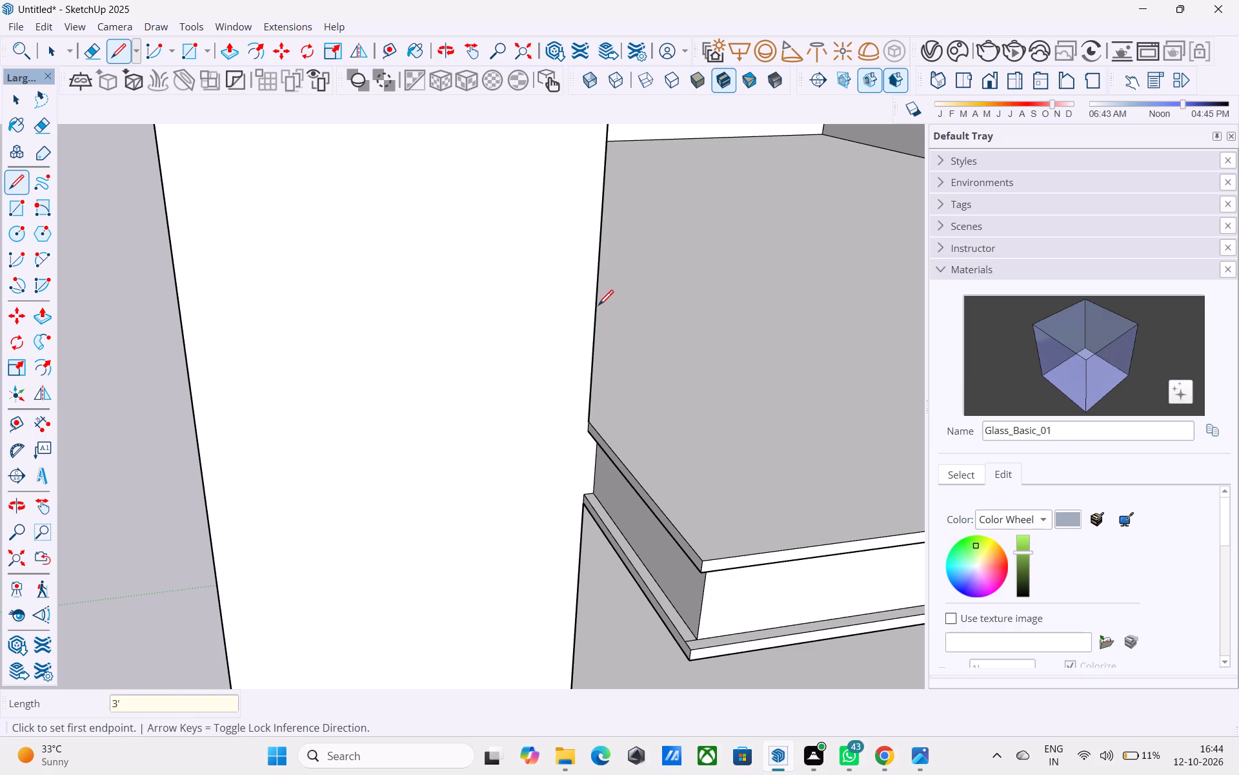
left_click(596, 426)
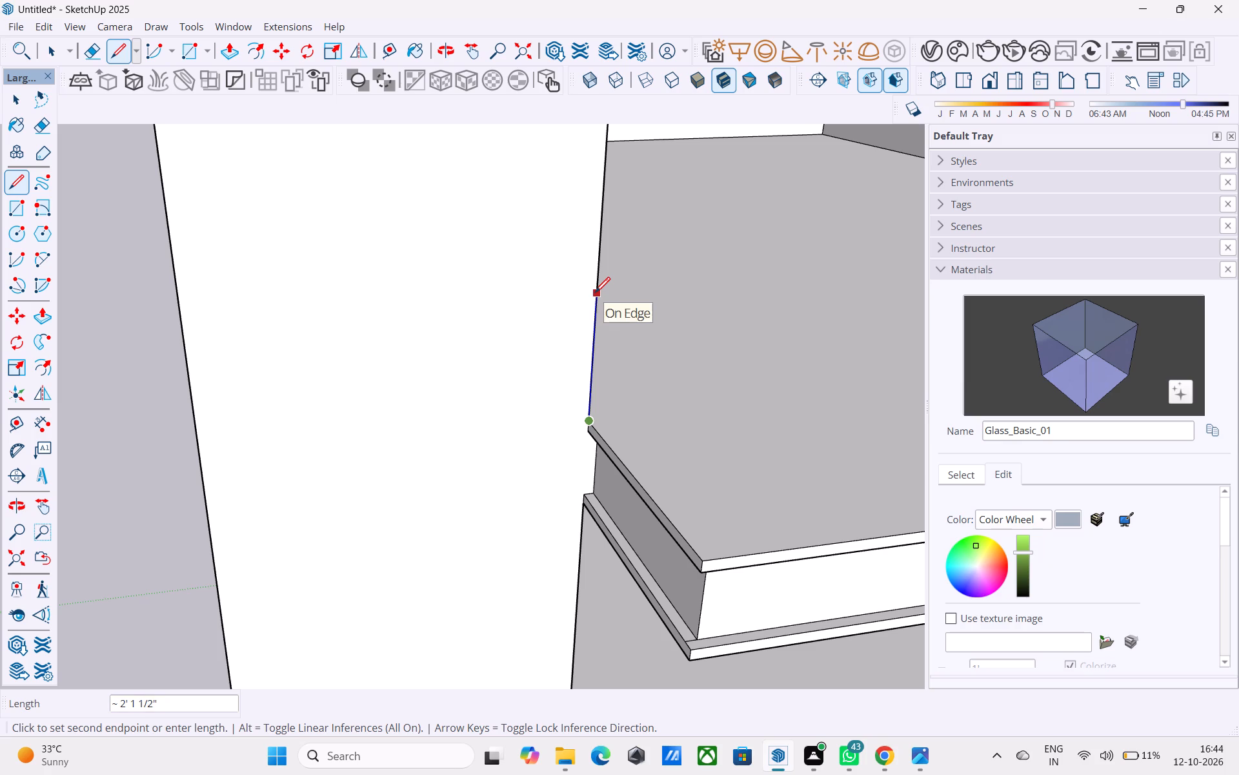
Draw 3' high upright rectangles along the middle slab's short return beside the front strip and along its 23' front edge.
key("r")
left_click(604, 233)
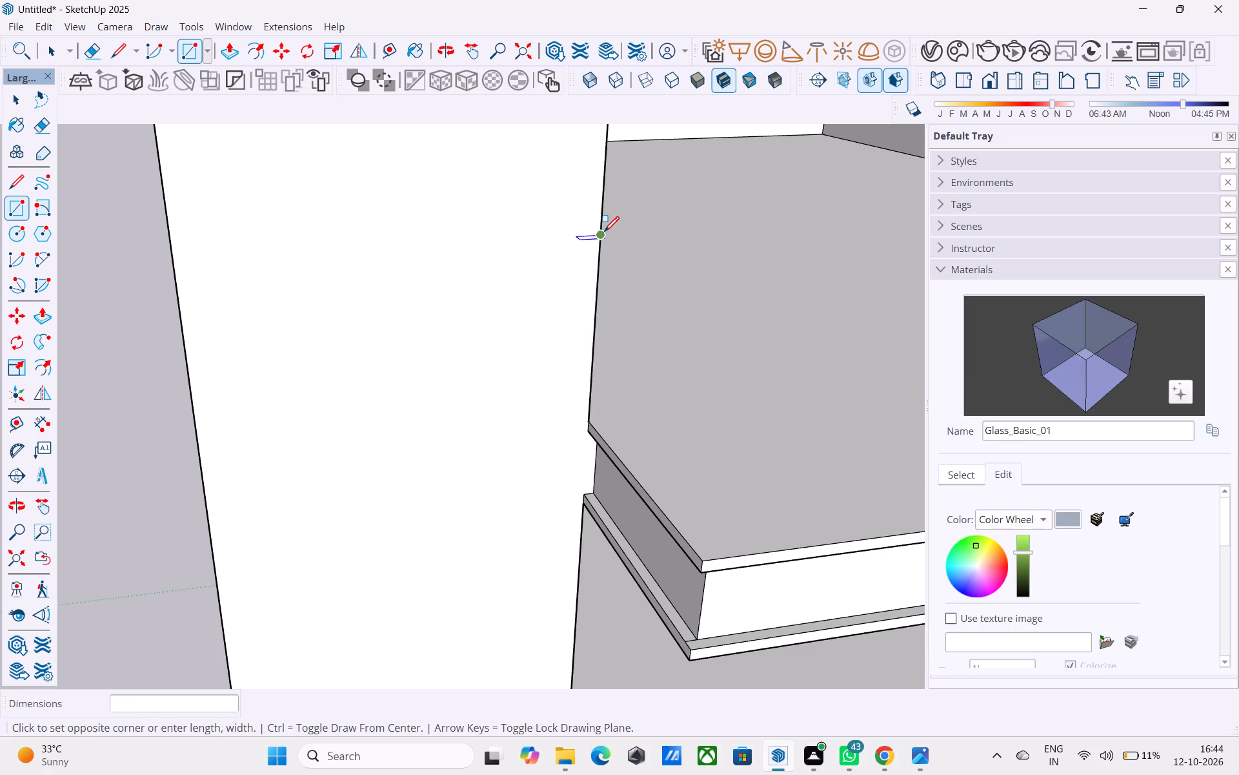
left_click(706, 556)
scroll(335, 515, "down", 7)
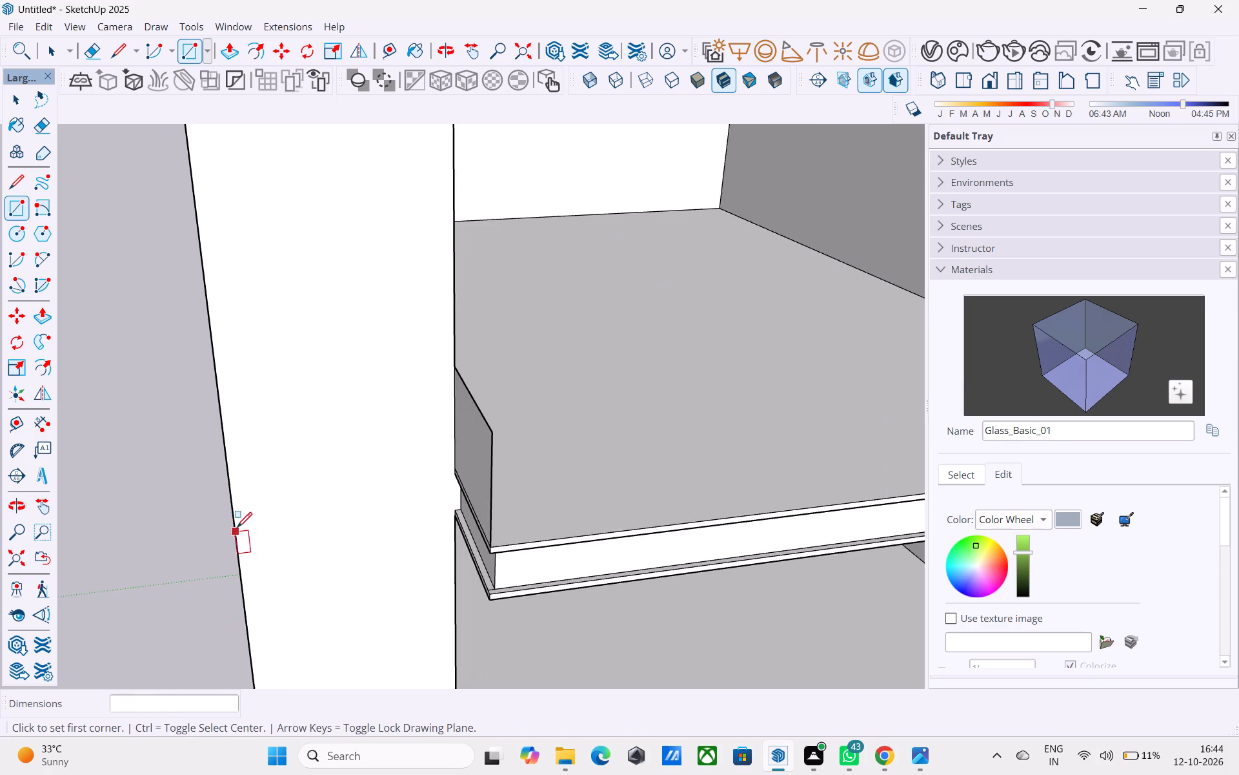
scroll(237, 529, "down", 9)
middle_click_drag(297, 482, 554, 392)
scroll(697, 418, "up", 5)
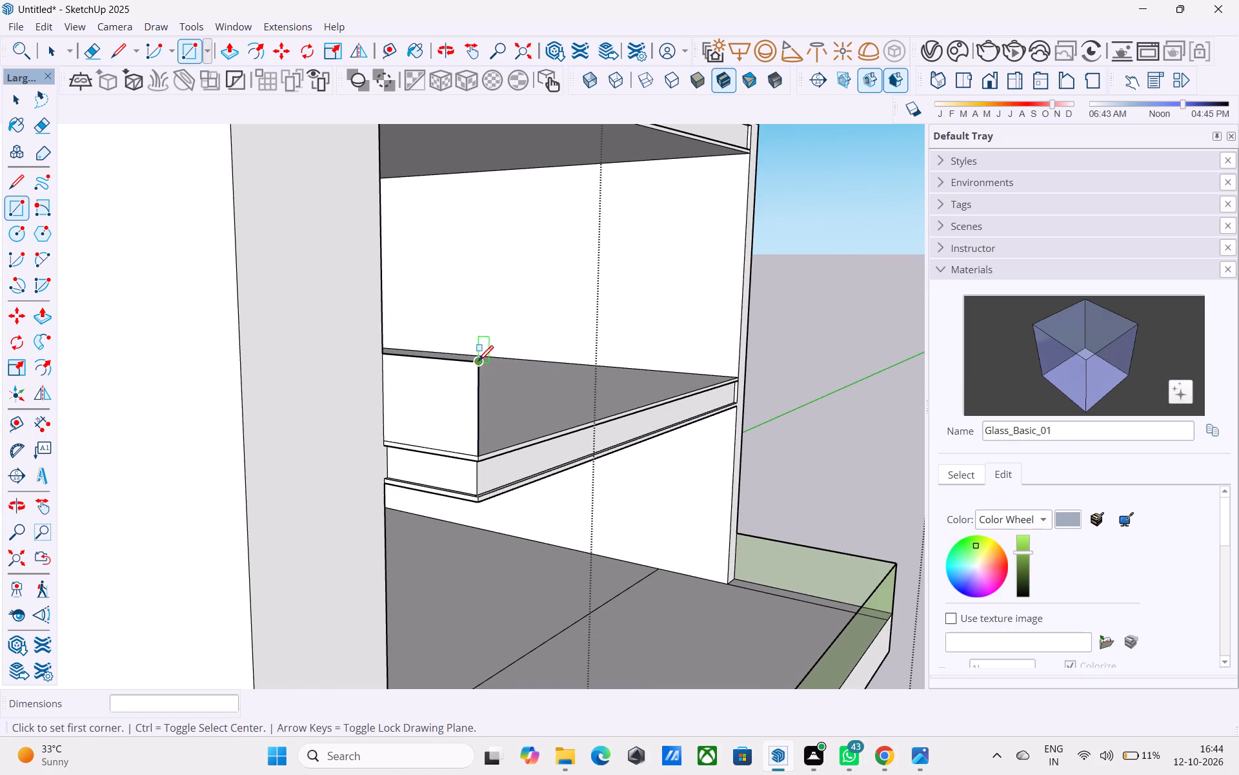
left_click(475, 361)
middle_click_drag(718, 386, 543, 417)
scroll(548, 418, "up", 3)
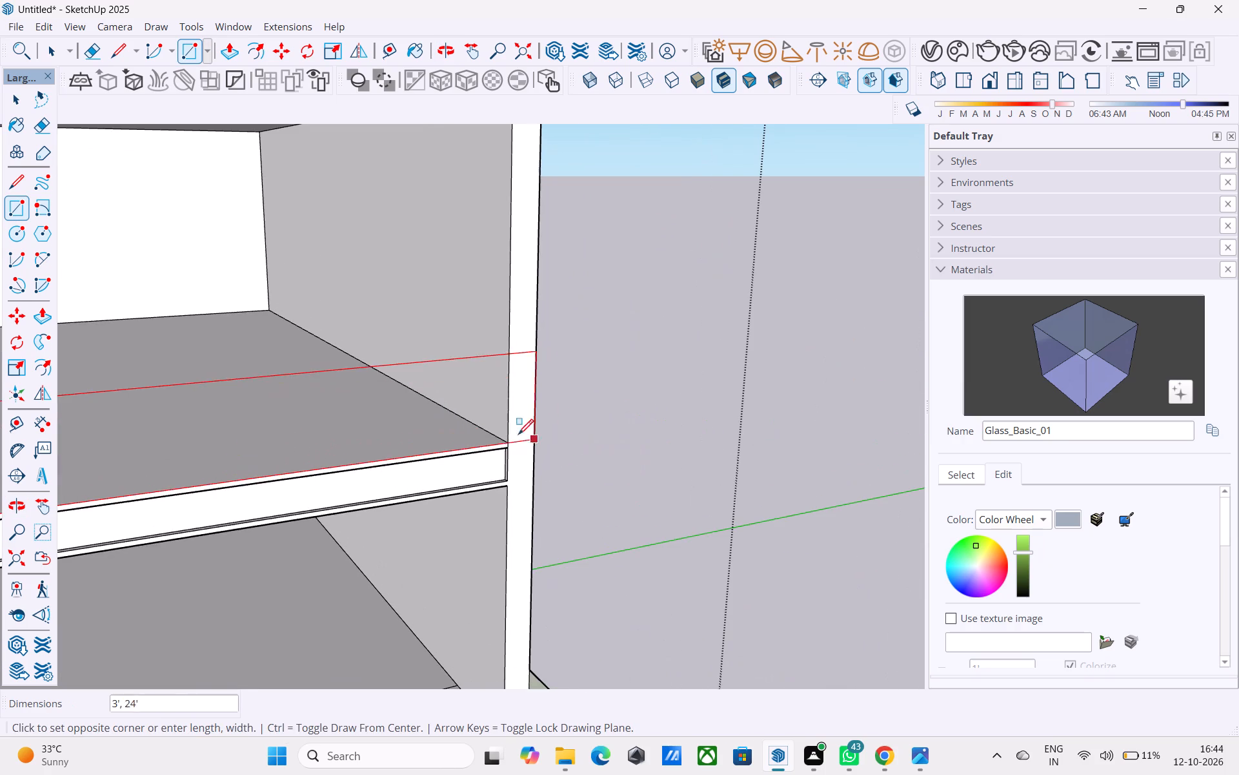
middle_click_drag(498, 437, 572, 438)
scroll(572, 438, "up", 4)
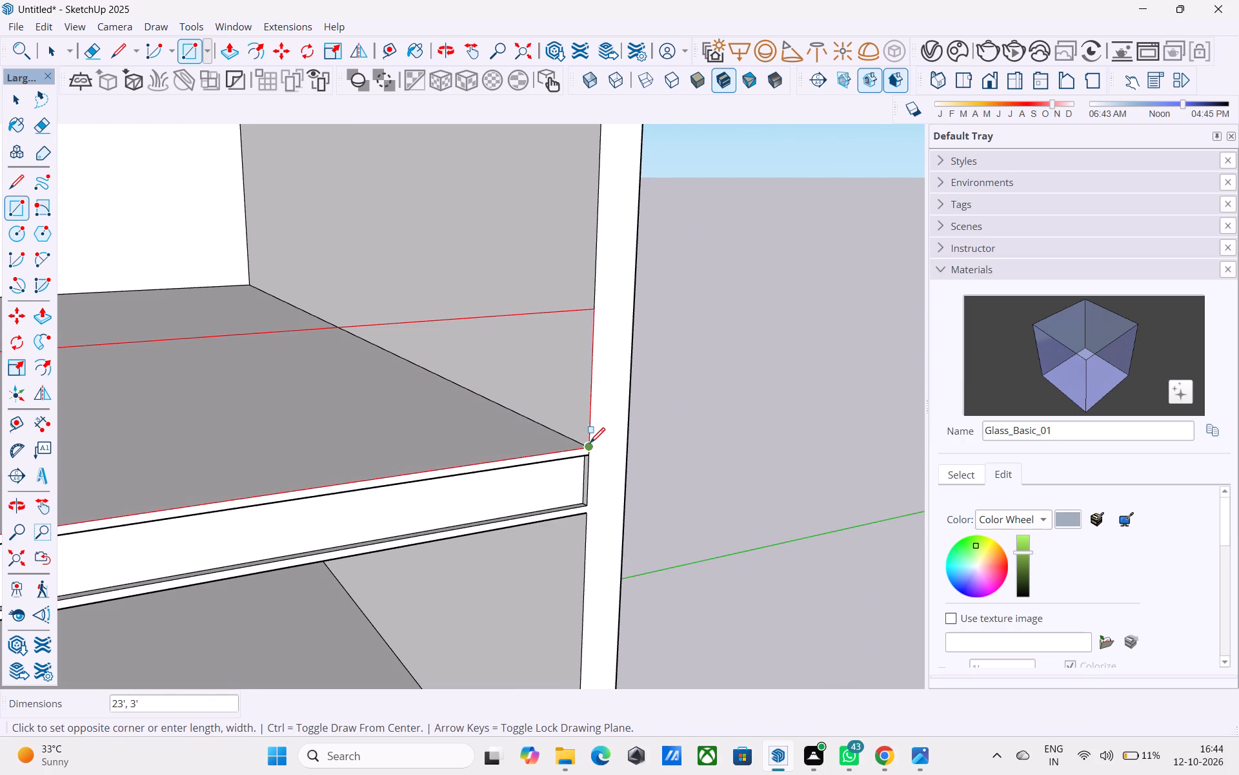
left_click(590, 444)
Paint the middle slab's front and short return parapet faces with the green-tinted Glass_Basic_01 material.
scroll(588, 443, "down", 9)
middle_click_drag(541, 463, 758, 410)
left_click(1073, 318)
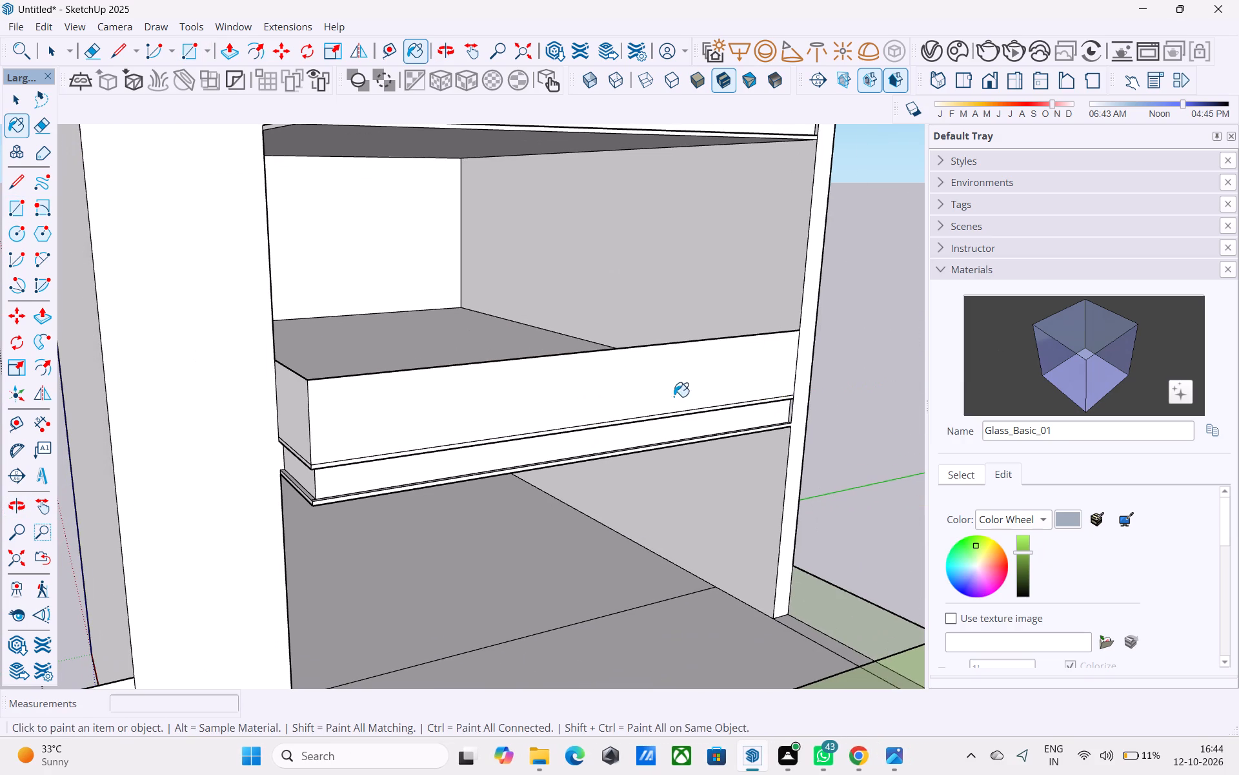
left_click(654, 391)
left_click(294, 417)
Examine the building mass and its glass balcony parapets from several sides and heights.
middle_click_drag(323, 417, 605, 377)
scroll(632, 362, "down", 8)
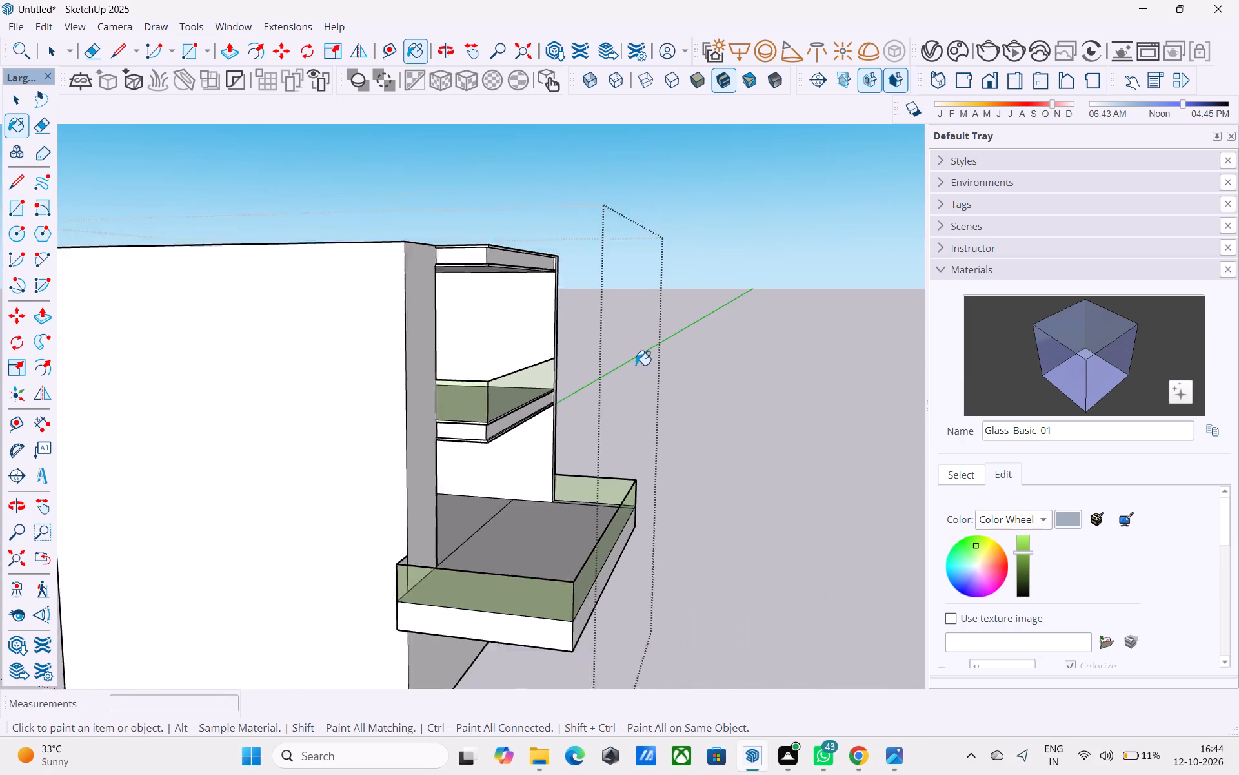
scroll(636, 365, "down", 2)
scroll(484, 443, "down", 1)
middle_click_drag(481, 445, 361, 475, "shift")
middle_click_drag(386, 466, 518, 429, "shift")
middle_click_drag(709, 422, 383, 420, "shift")
key("space")
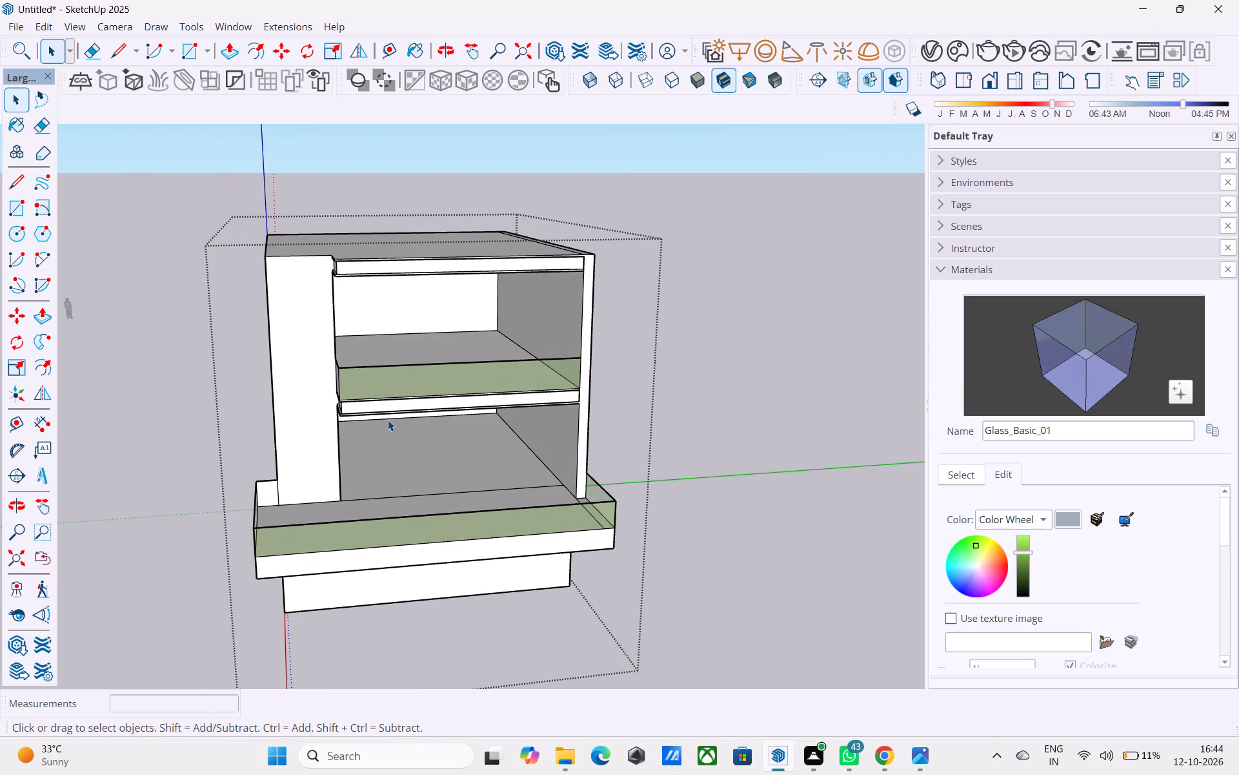
middle_click_drag(323, 489, 379, 386)
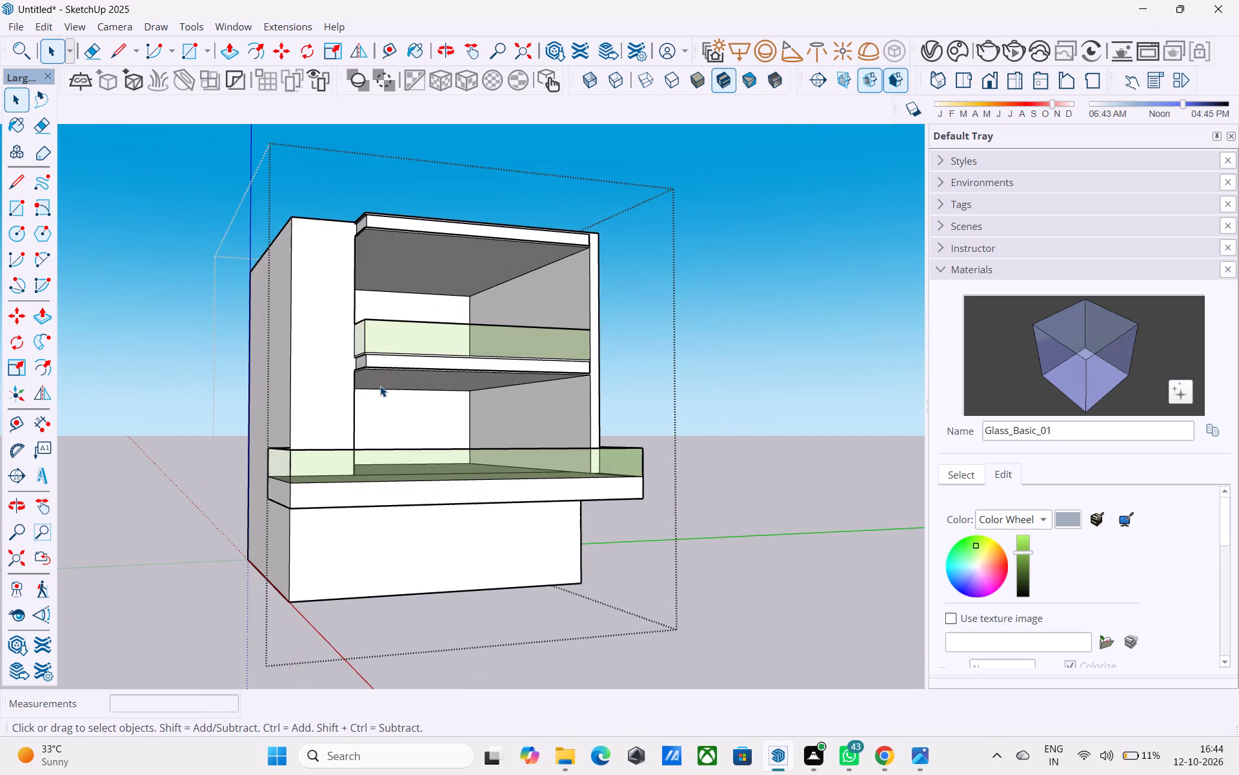
middle_click_drag(310, 480, 374, 459)
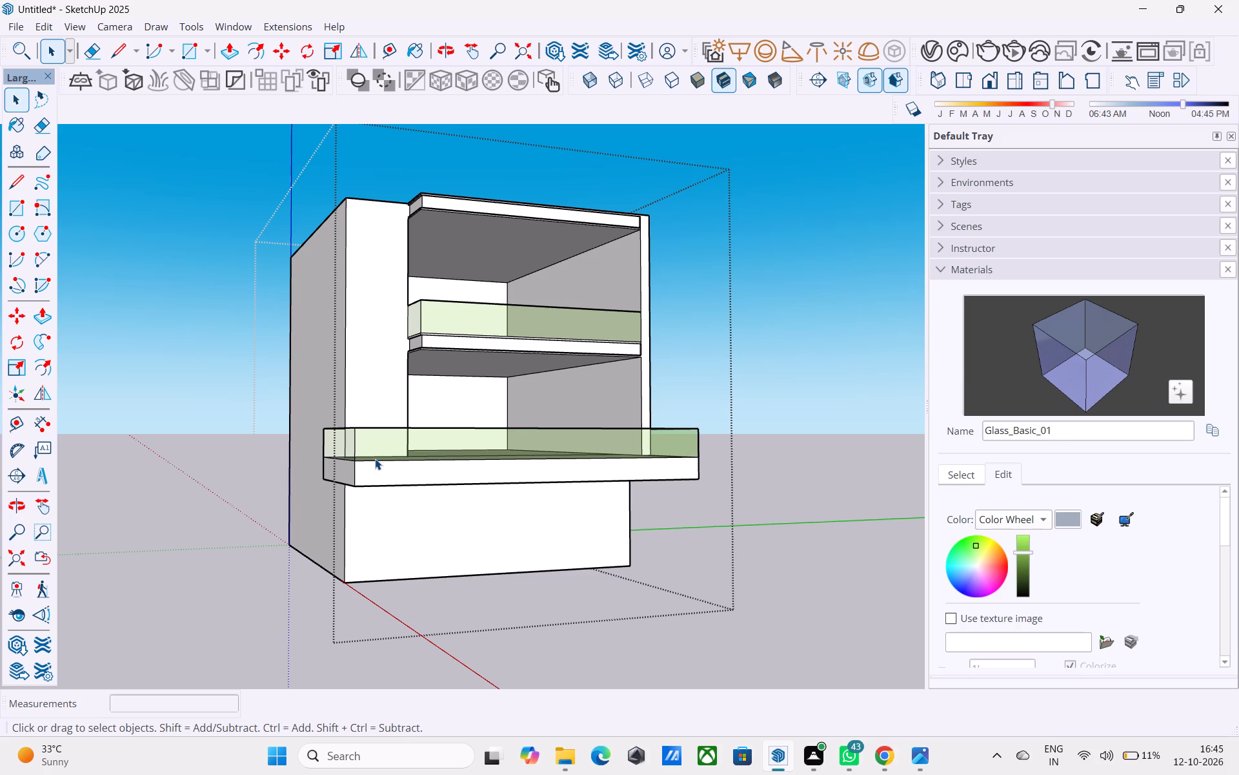
scroll(418, 421, "down", 3)
middle_click_drag(425, 444, 517, 446)
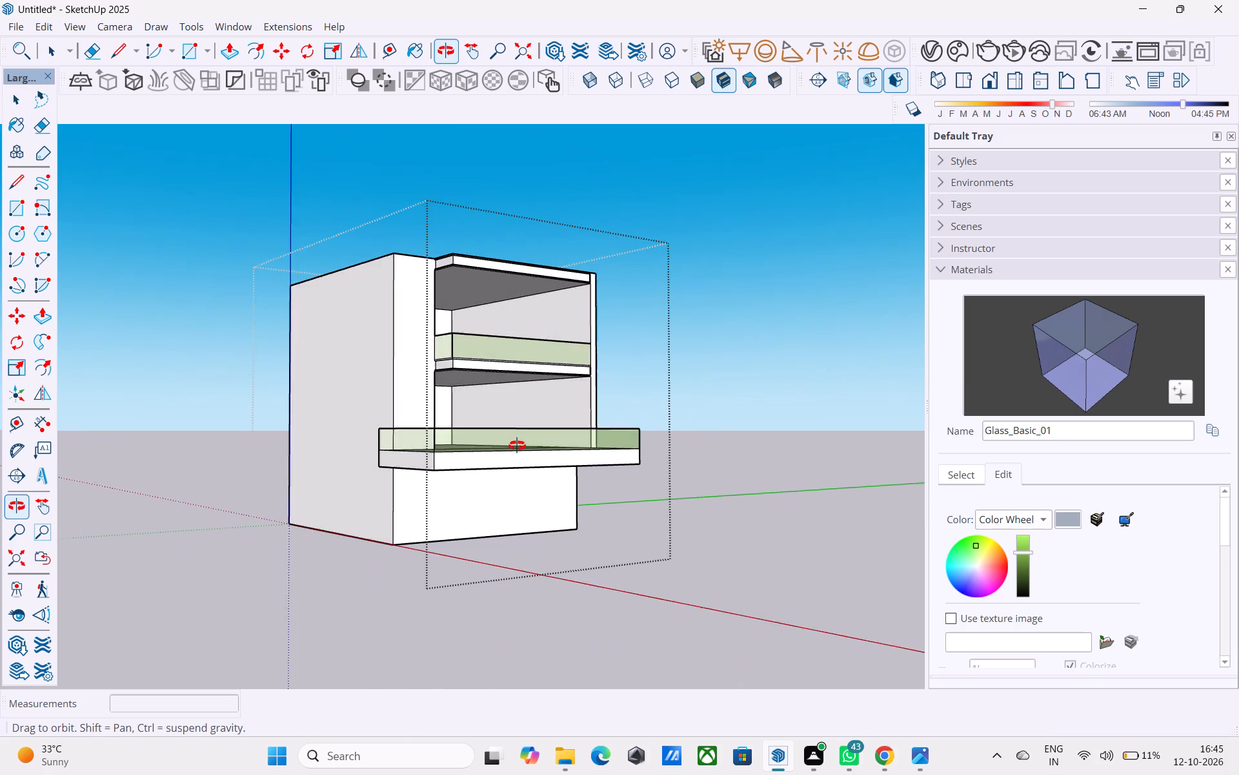
Draw a 3' vertical line up from the top slab's front corner beside the tall front strip.
middle_click_drag(517, 446, 382, 467)
scroll(382, 467, "up", 4)
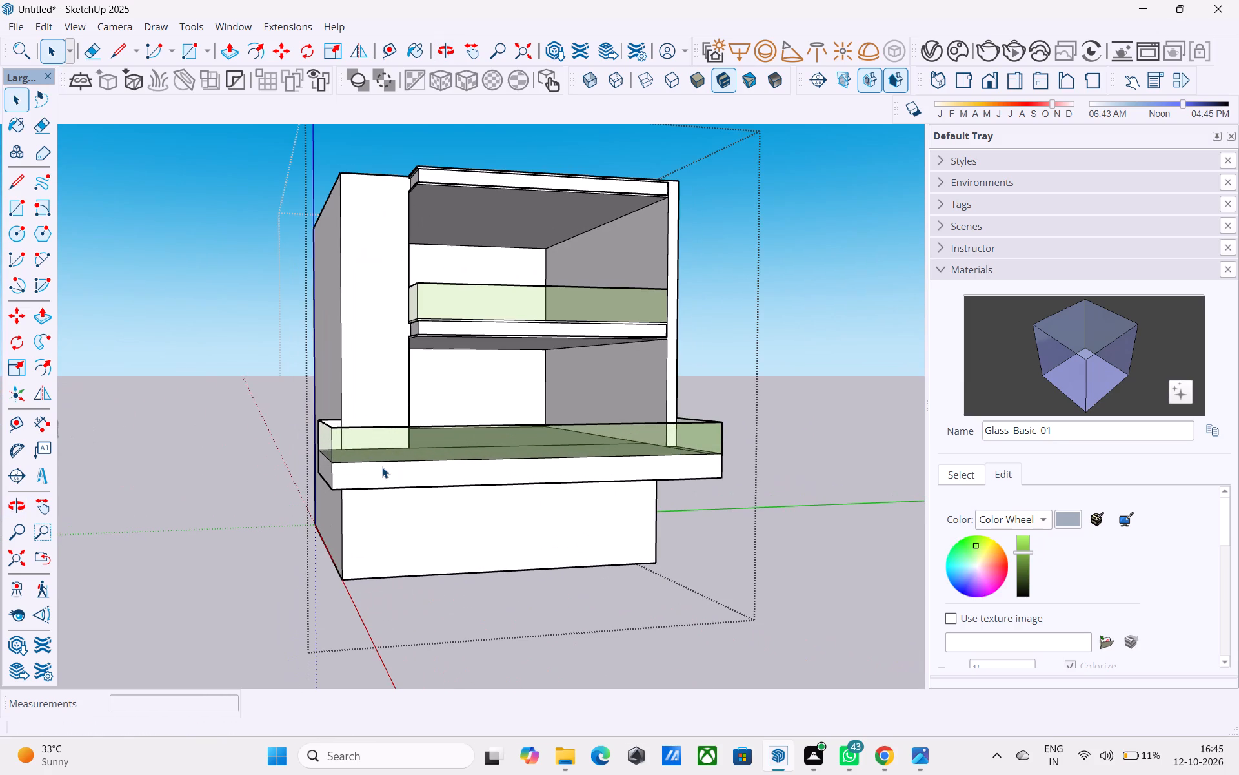
scroll(382, 467, "down", 2)
middle_click_drag(382, 467, 452, 539)
middle_click_drag(669, 397, 681, 446)
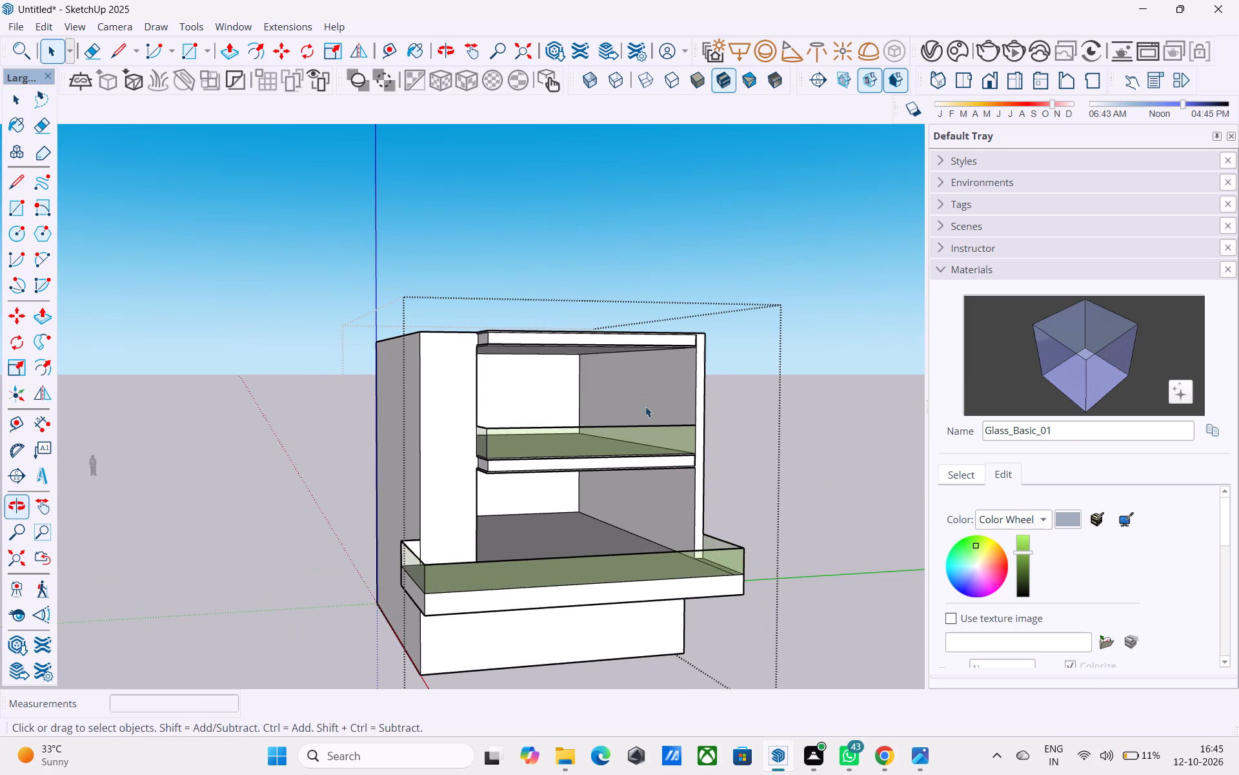
middle_click_drag(588, 357, 560, 369)
scroll(560, 369, "up", 4)
middle_click_drag(438, 371, 480, 422)
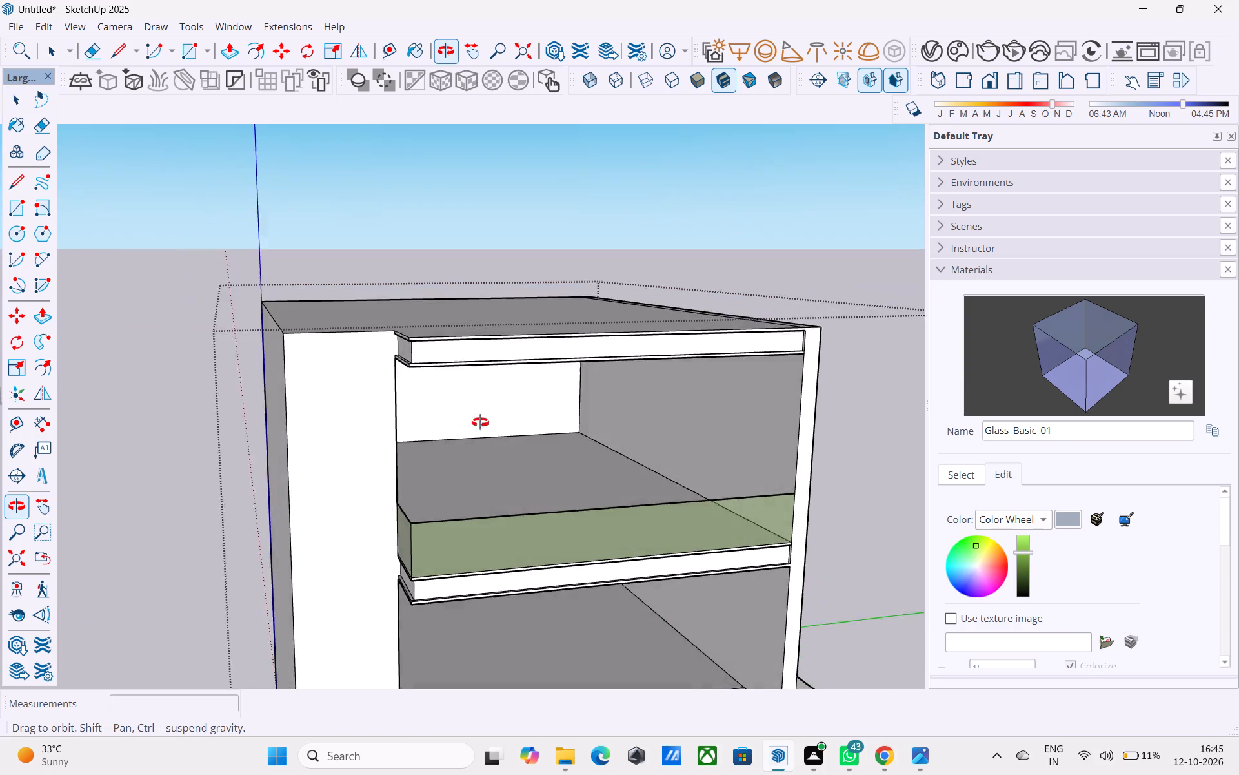
middle_click_drag(480, 422, 573, 481)
scroll(483, 408, "up", 4)
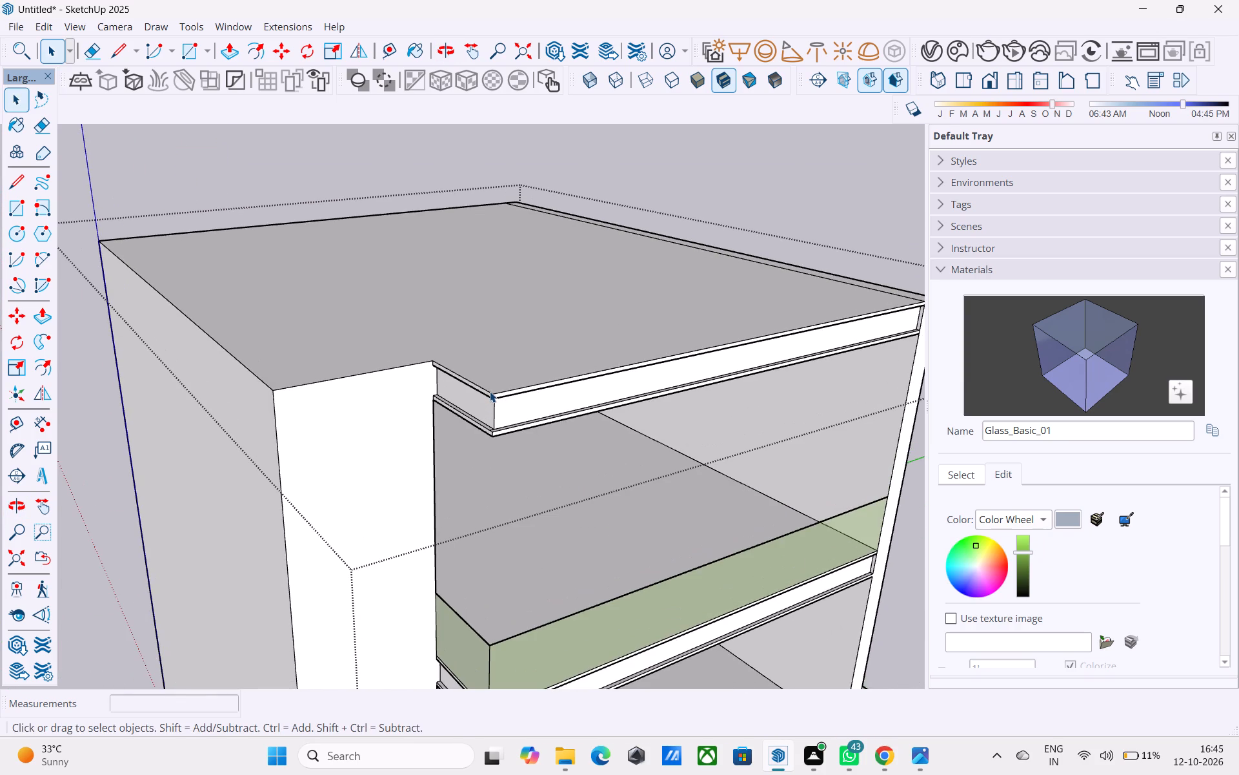
key("l")
left_click(499, 388)
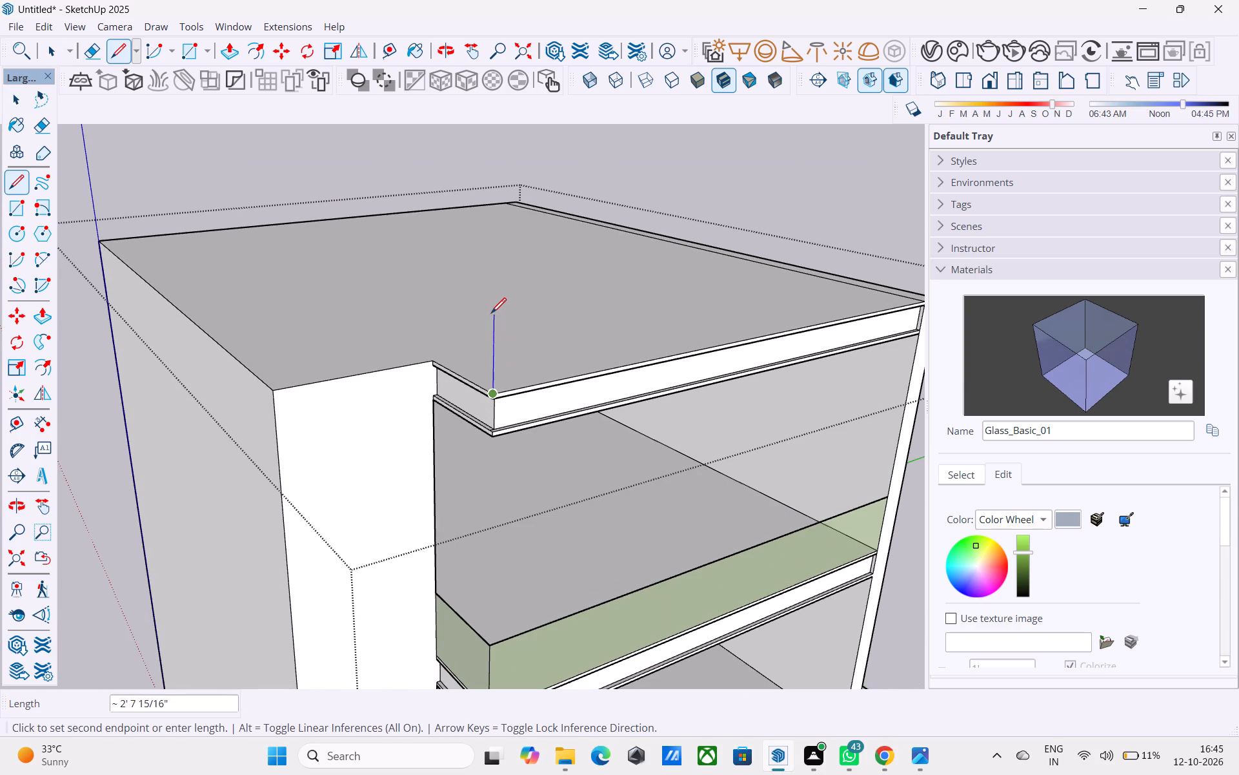
type("3'")
key("Return")
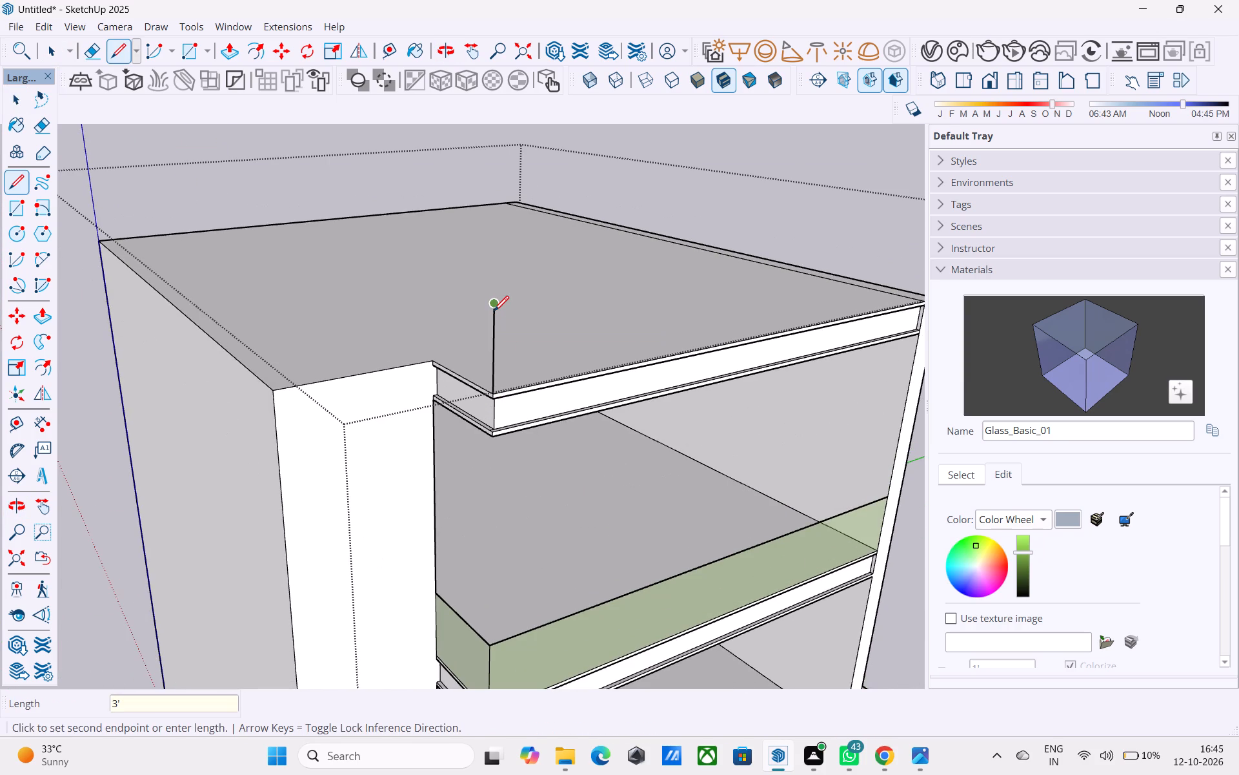
Draw a 3' high upright rectangle along the top slab's front edge, extending to the outer corner of the side wall.
key("r")
left_click(489, 313)
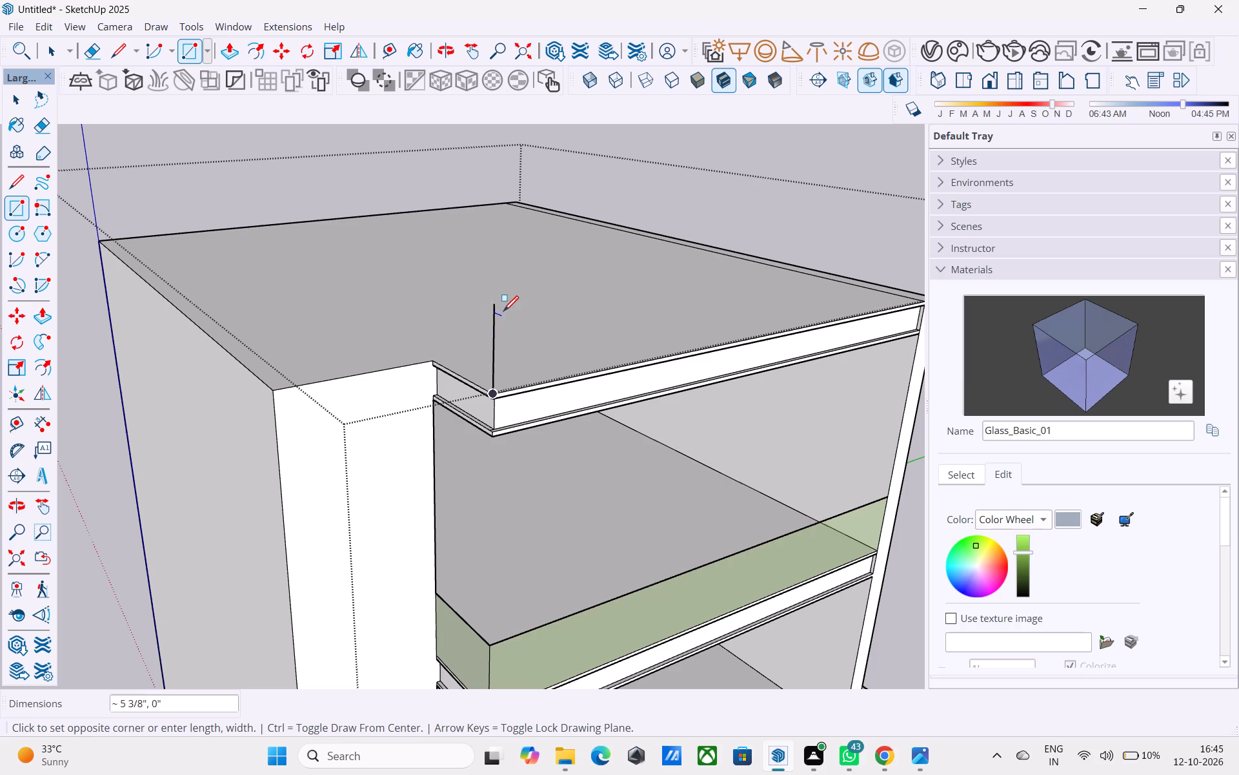
key("r")
left_click(493, 302)
scroll(492, 309, "down", 5)
middle_click_drag(820, 303, 662, 302)
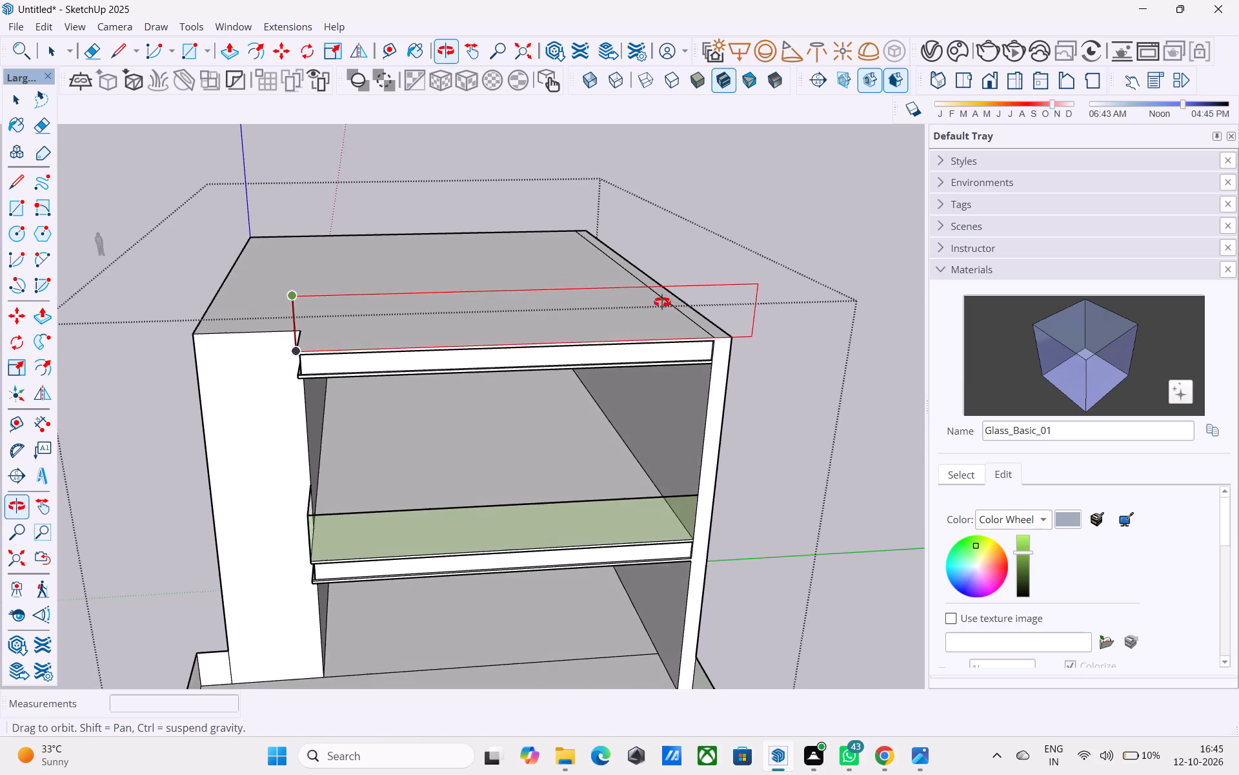
middle_click_drag(662, 302, 655, 299)
scroll(658, 302, "up", 4)
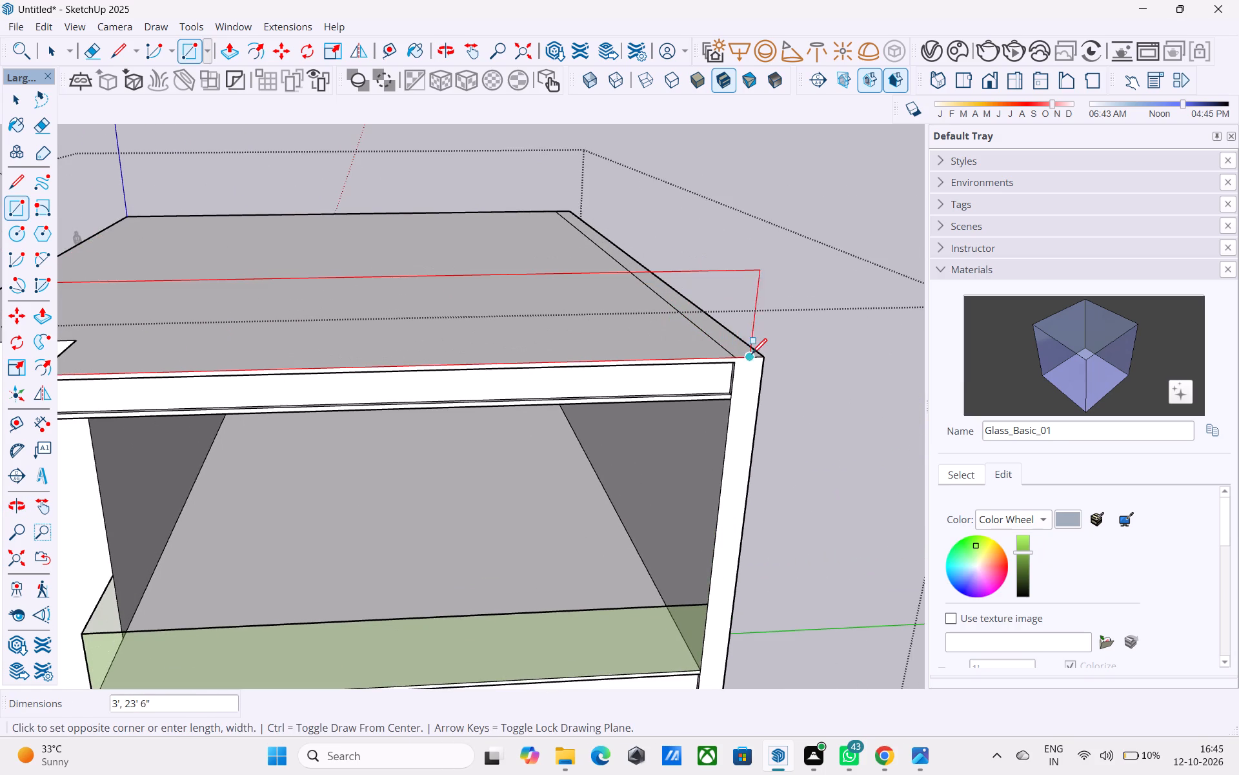
scroll(754, 360, "up", 6)
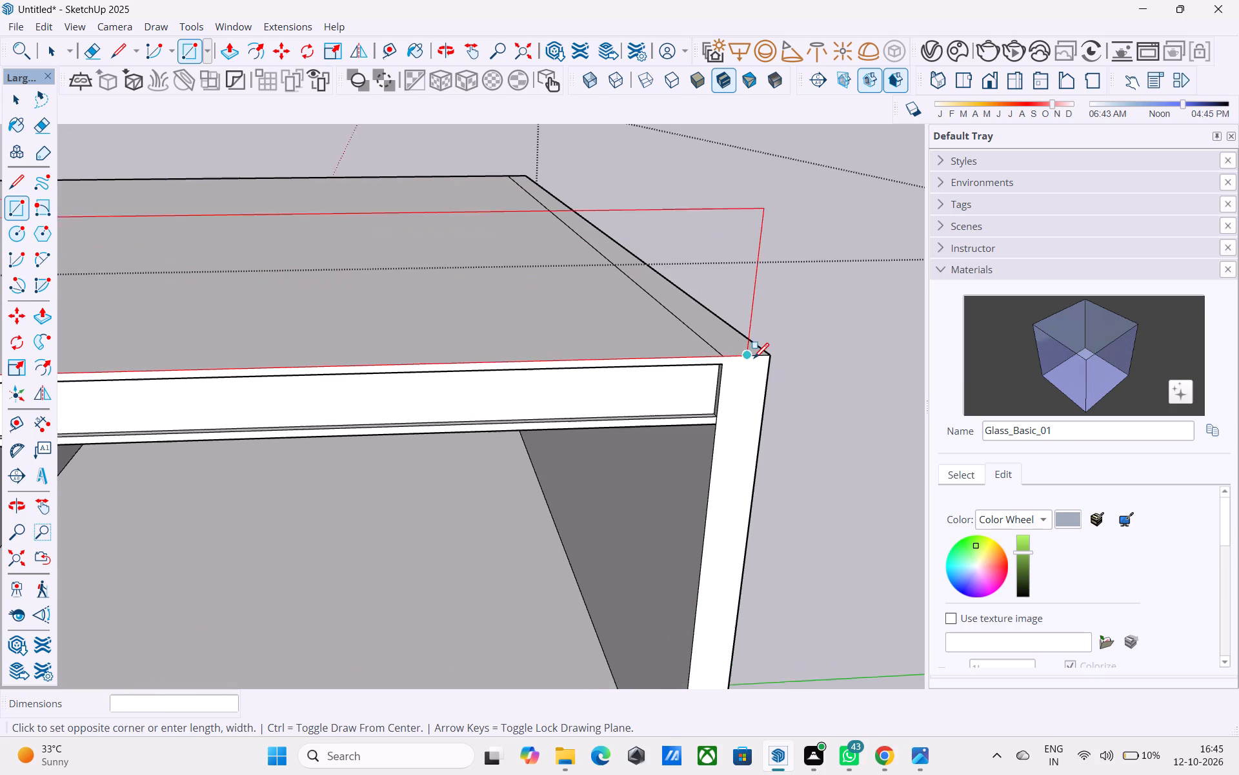
left_click(765, 357)
scroll(758, 348, "down", 13)
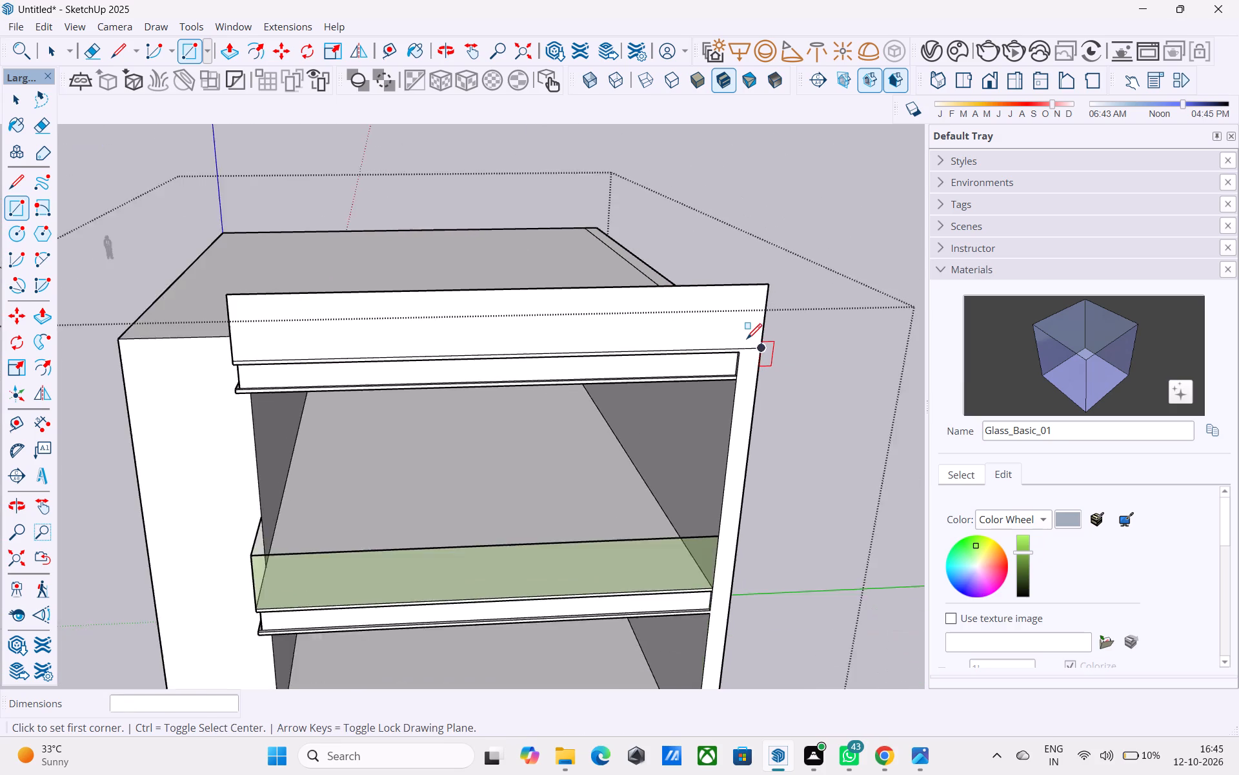
scroll(747, 340, "down", 2)
key("space")
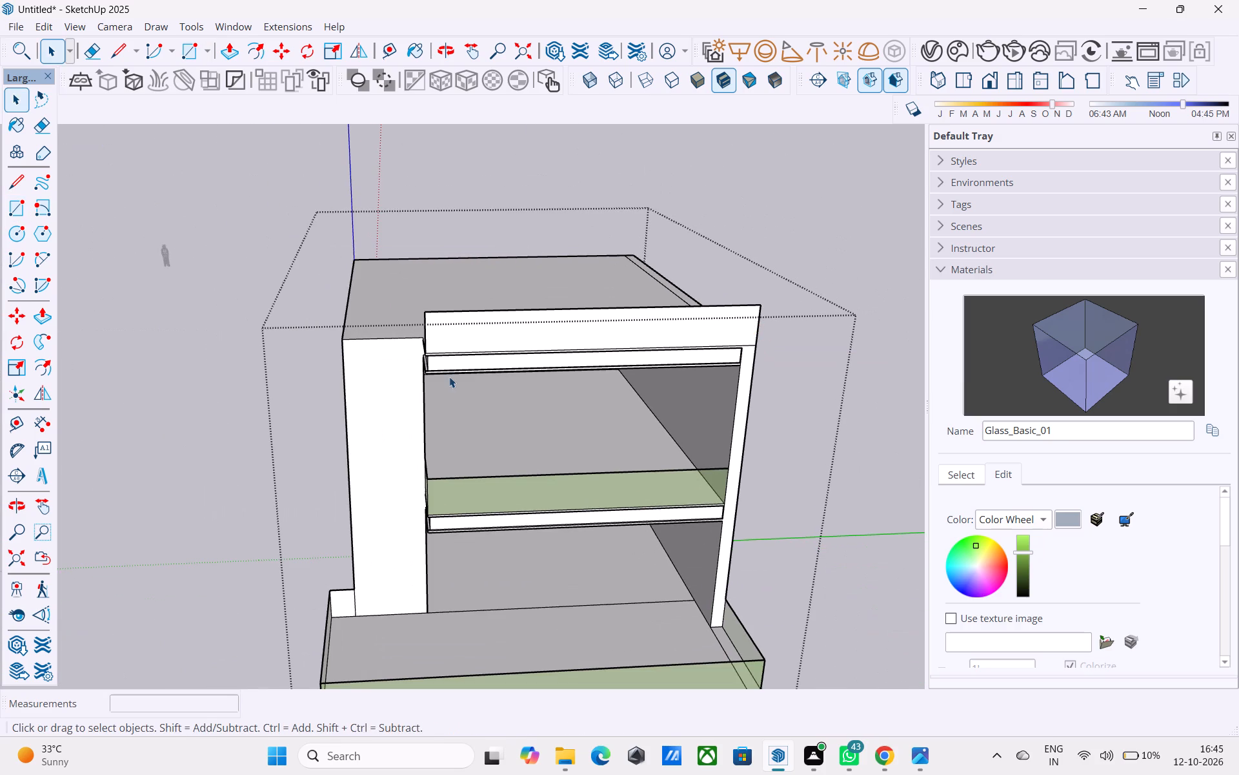
Push/Pull the rear face of the roof's front parapet by 6" to give it thickness.
middle_click_drag(452, 376, 1122, 390)
middle_click_drag(720, 380, 658, 442, "shift")
scroll(591, 401, "up", 4)
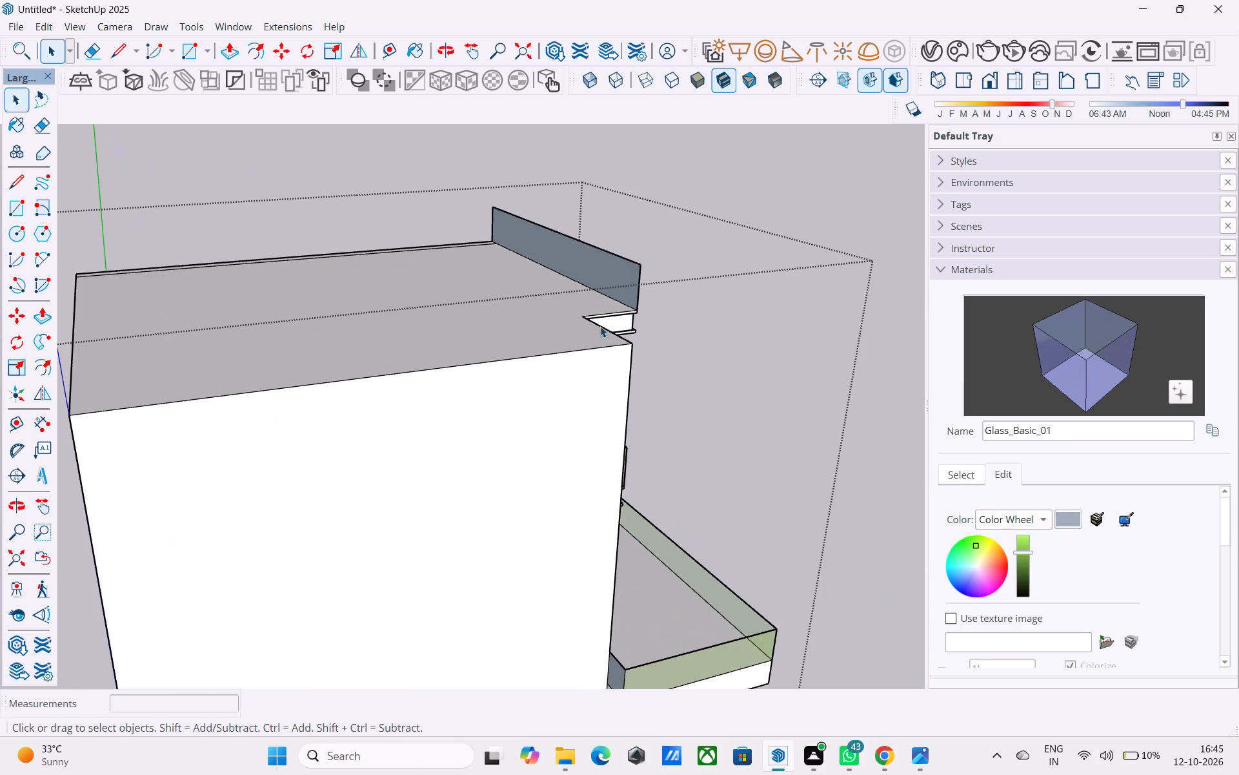
left_click(612, 287)
key("p")
left_click(610, 287)
scroll(602, 295, "down", 1)
middle_click_drag(601, 296, 592, 298)
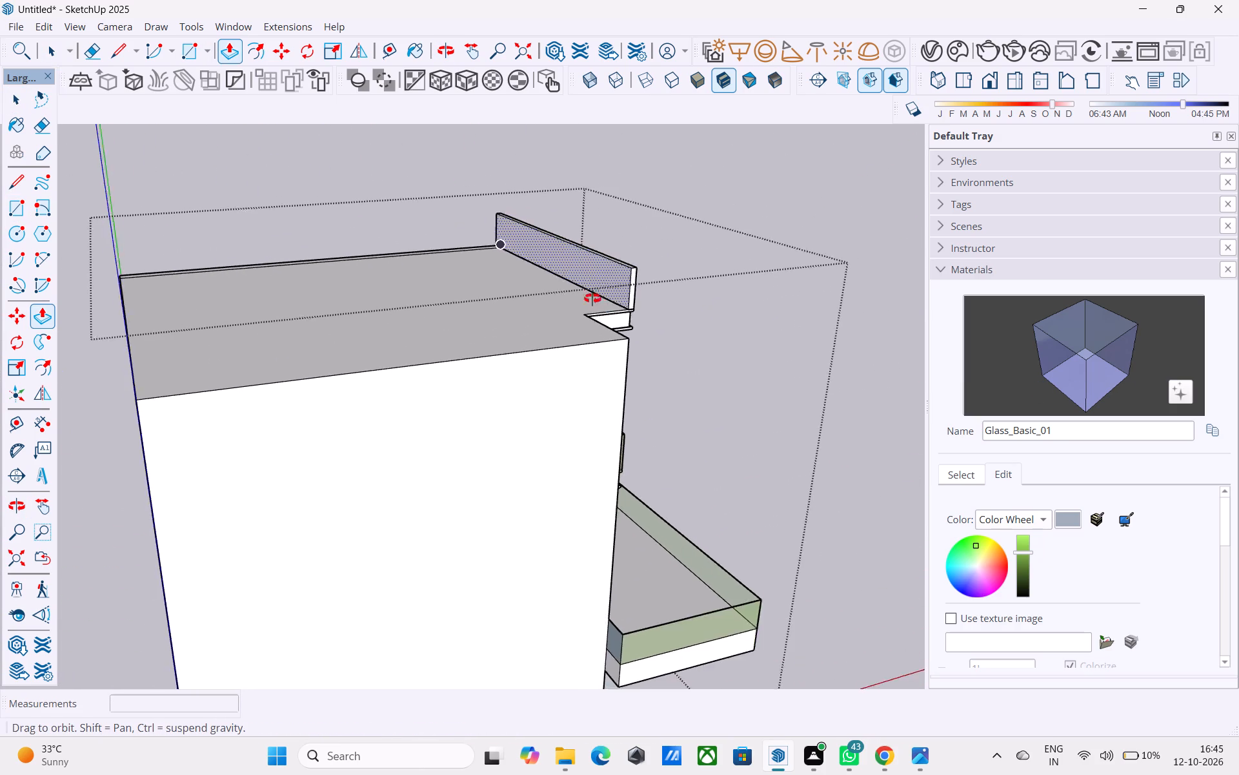
middle_click_drag(592, 298, 337, 338)
middle_click_drag(457, 324, 477, 324)
type("6\"")
key("Return")
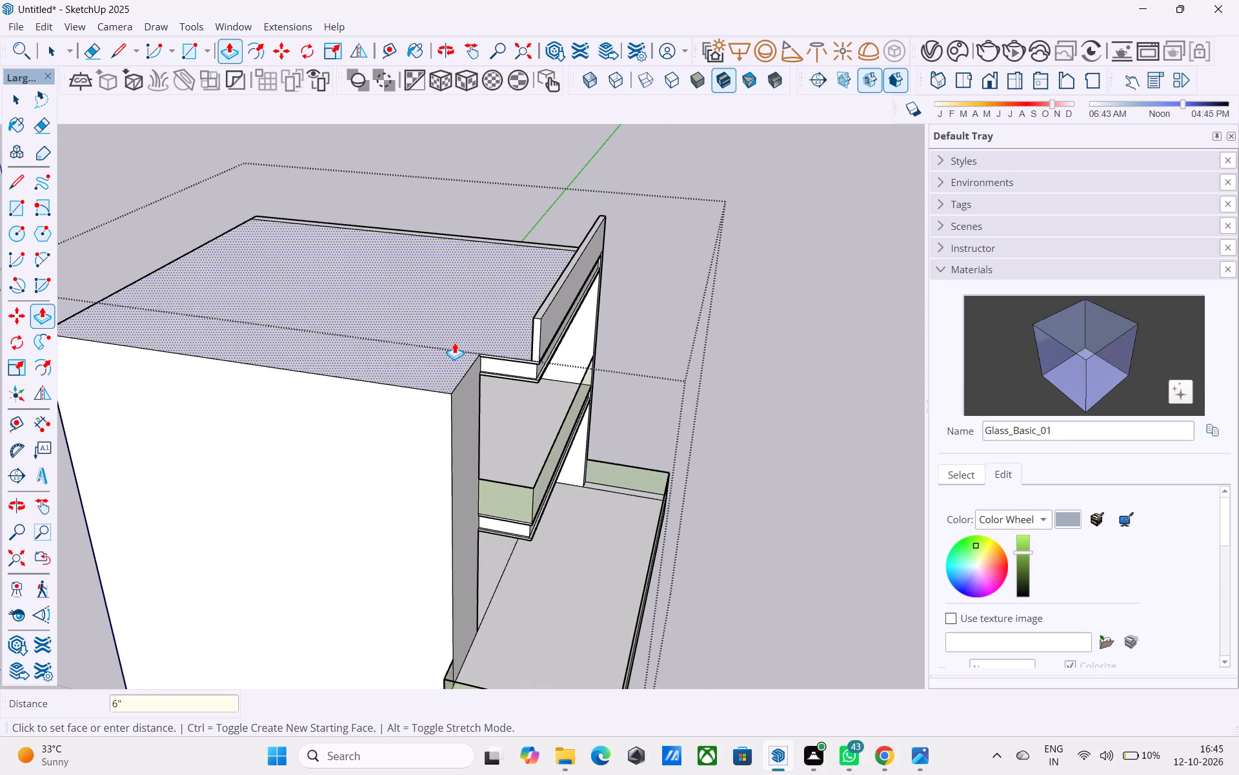
key("space")
Erase the seam line between the roof parapet's front face and the side wall's front end.
middle_click_drag(549, 340, 193, 335)
middle_click_drag(453, 390, 410, 324)
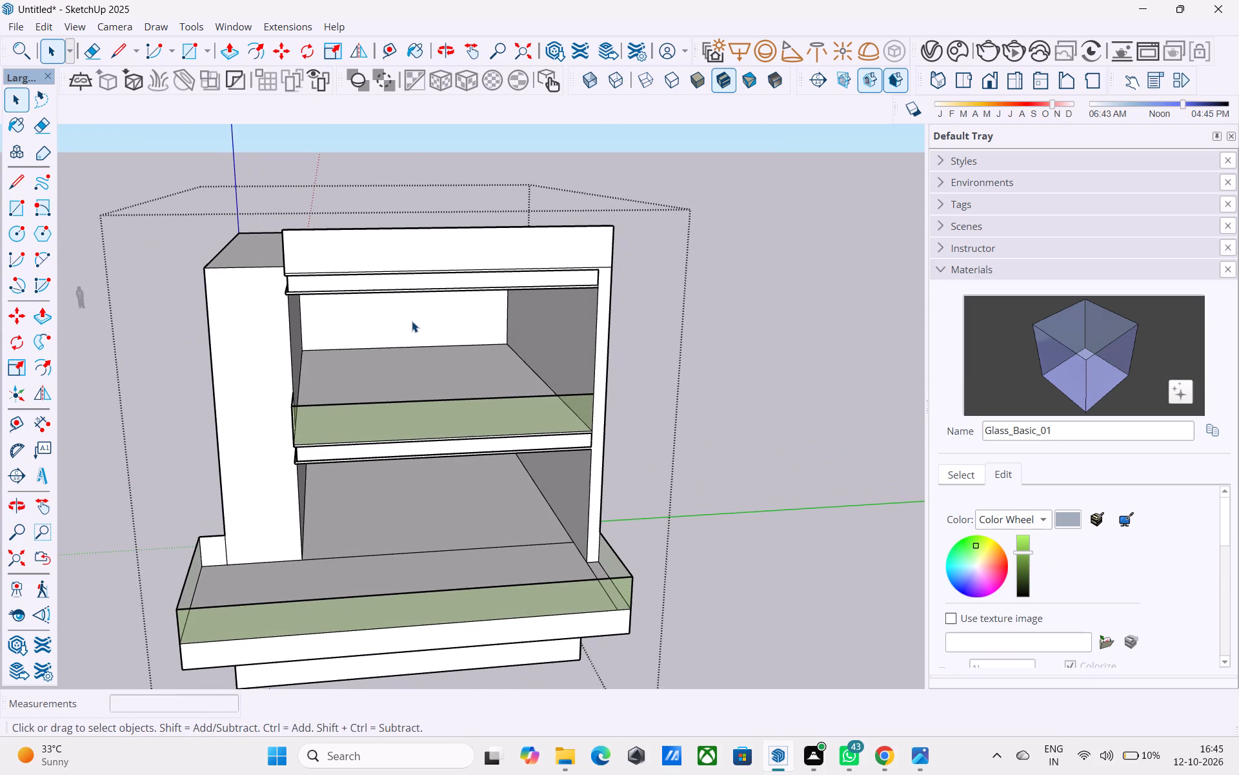
key("e")
scroll(459, 287, "up", 3)
middle_click_drag(558, 264, 532, 257)
scroll(558, 264, "up", 1)
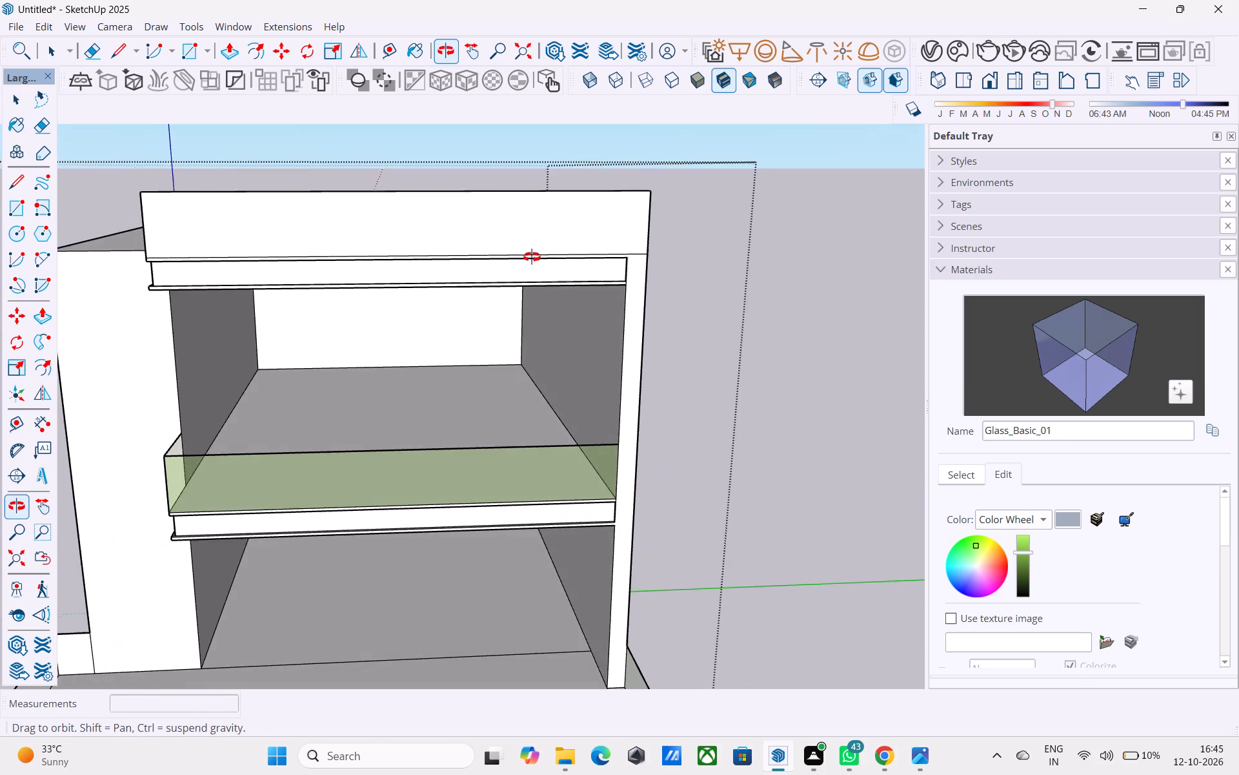
middle_click_drag(532, 257, 521, 251)
scroll(630, 233, "up", 8)
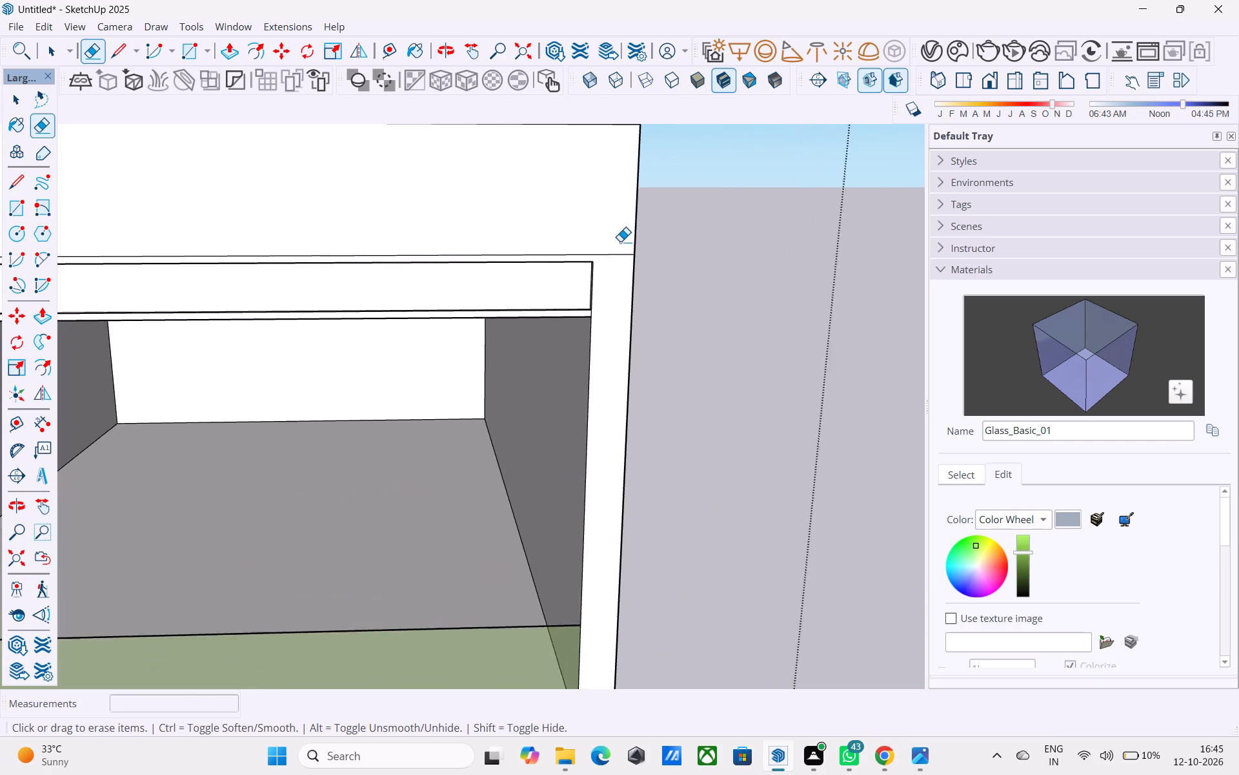
left_click(602, 261)
left_click_drag(603, 259, 603, 251)
left_click_drag(601, 251, 607, 262)
left_click_drag(592, 258, 582, 258)
scroll(583, 259, "down", 4)
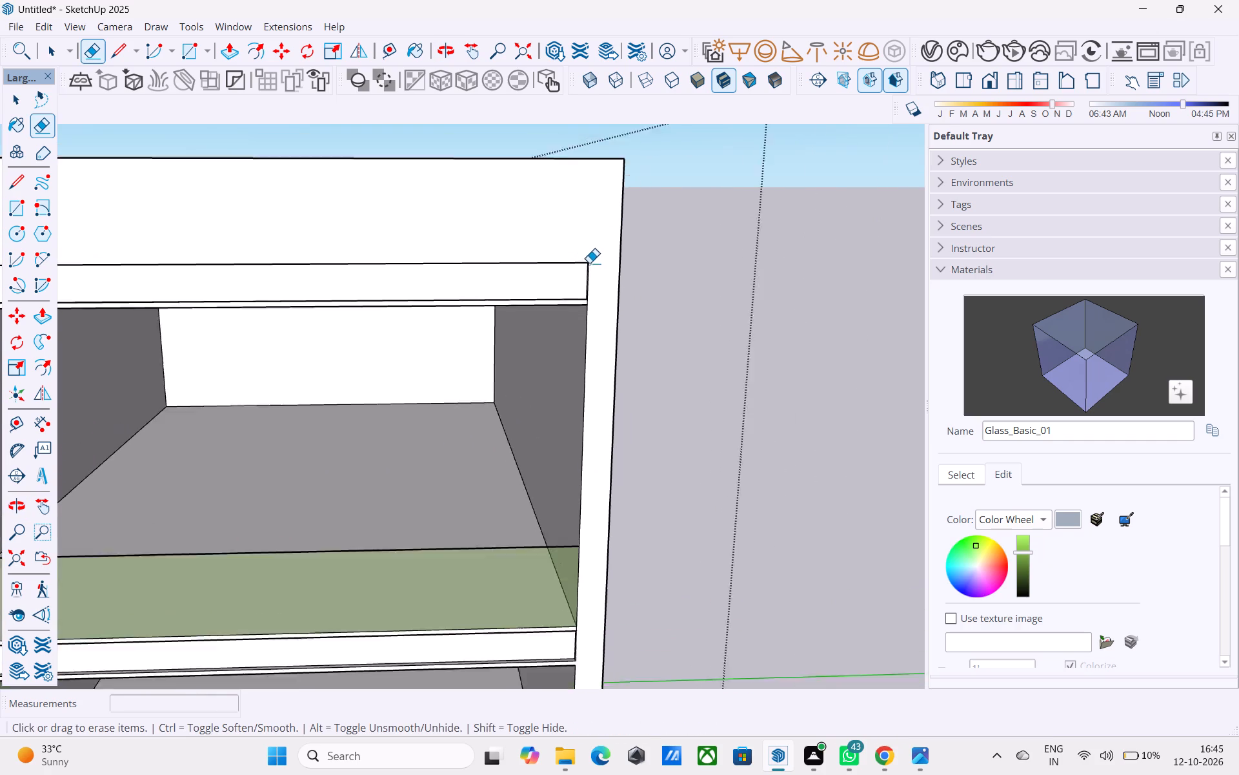
scroll(589, 263, "down", 8)
Draw a 6" line inward from the side wall's front upper corner, along its inner face beneath the top slab.
middle_click_drag(513, 276, 672, 263, "shift")
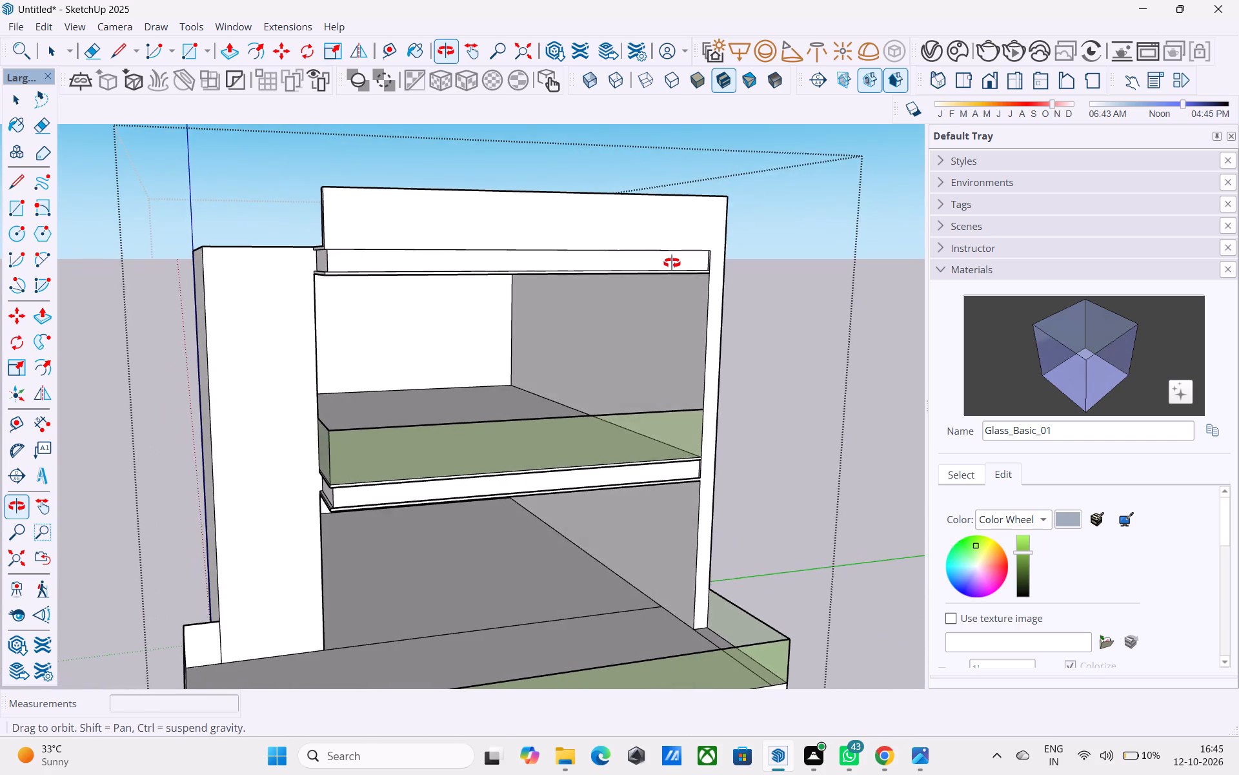
middle_click_drag(672, 263, 776, 265, "shift")
scroll(663, 329, "up", 2)
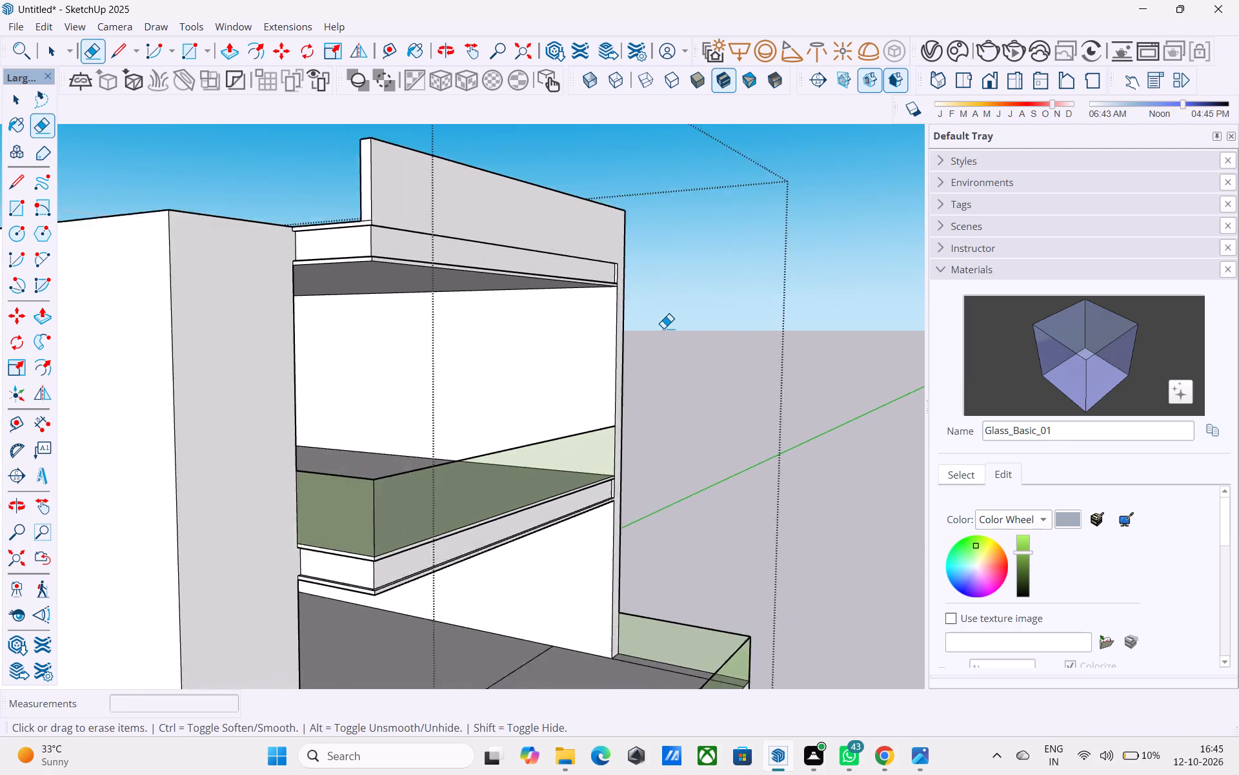
scroll(663, 328, "up", 2)
key("space")
middle_click_drag(579, 364, 741, 354)
scroll(678, 356, "up", 7)
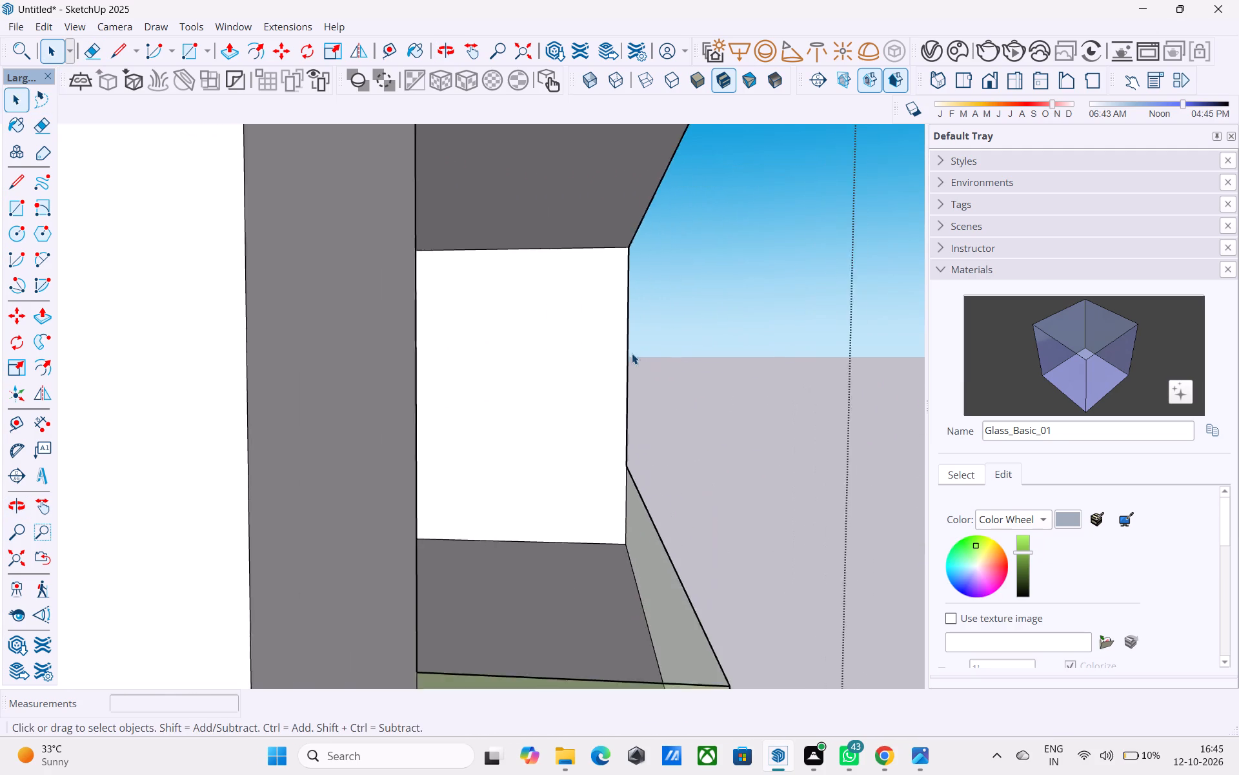
scroll(632, 353, "up", 2)
middle_click_drag(631, 353, 661, 377)
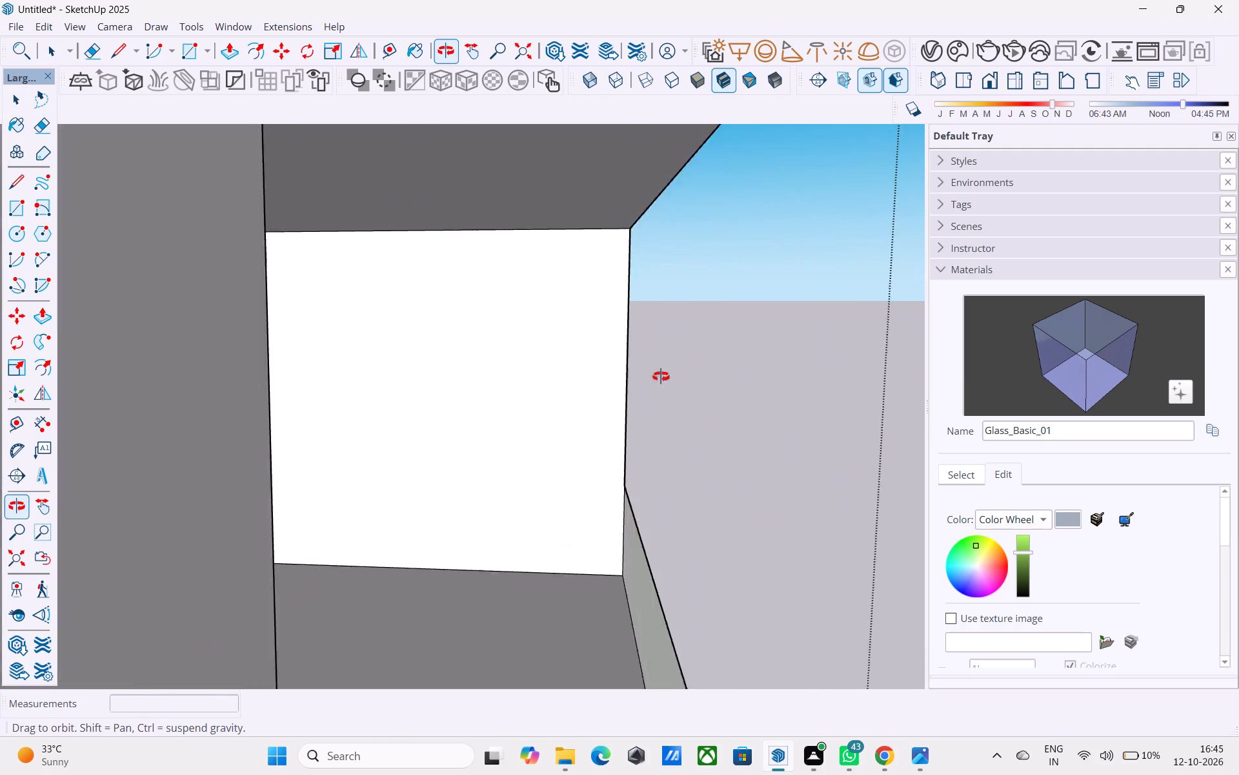
middle_click_drag(661, 377, 636, 371)
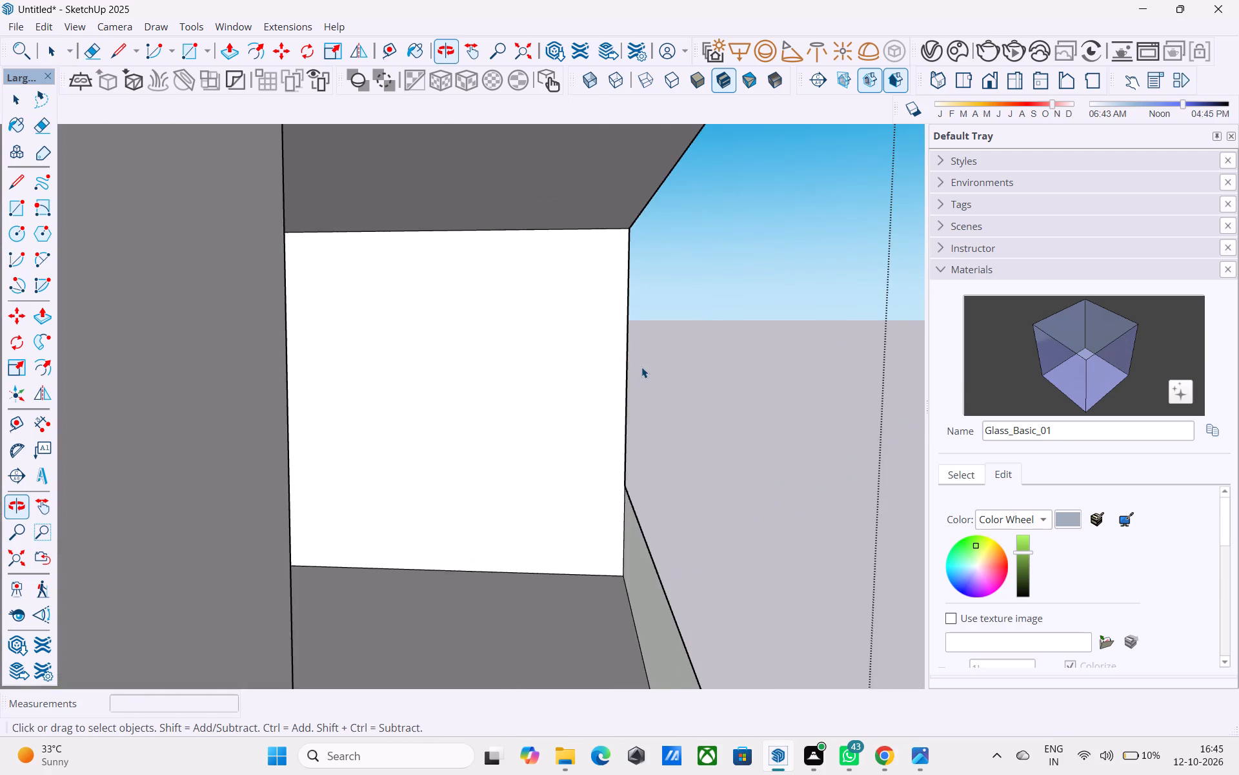
scroll(641, 367, "down", 5)
middle_click_drag(641, 367, 630, 366)
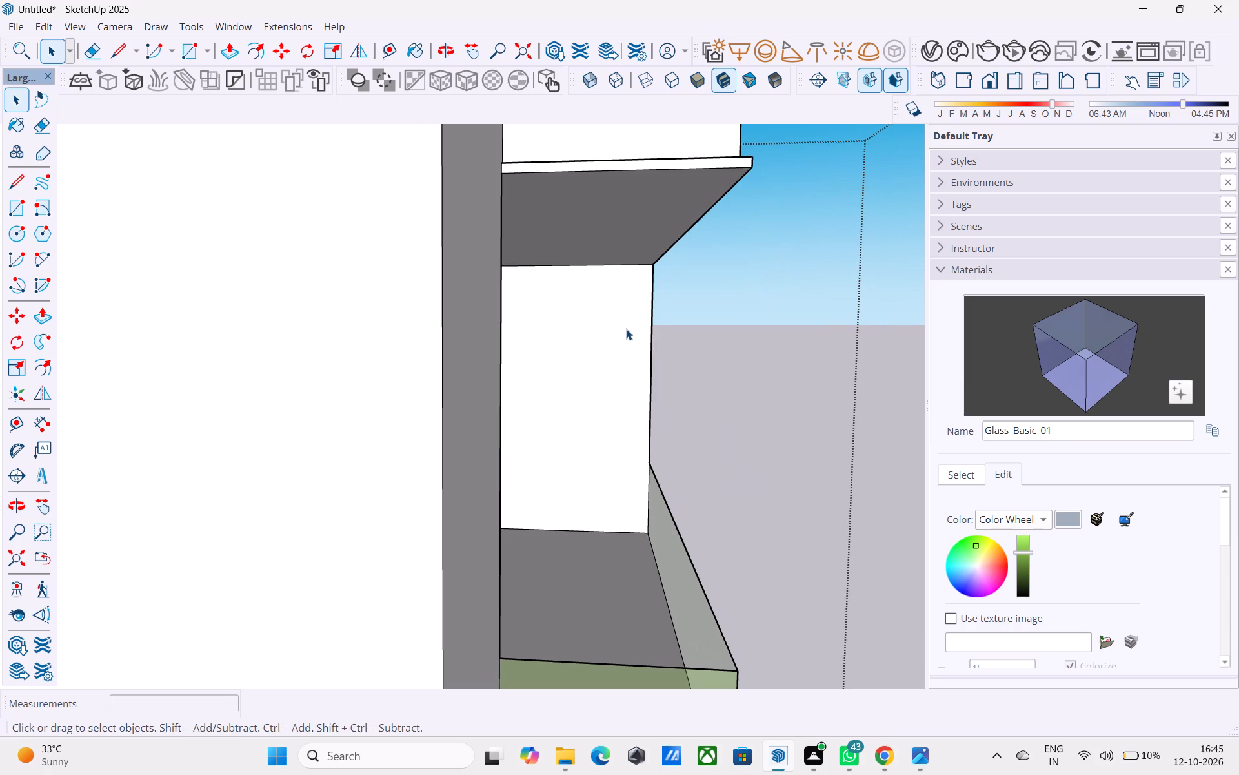
key("l")
left_click(652, 265)
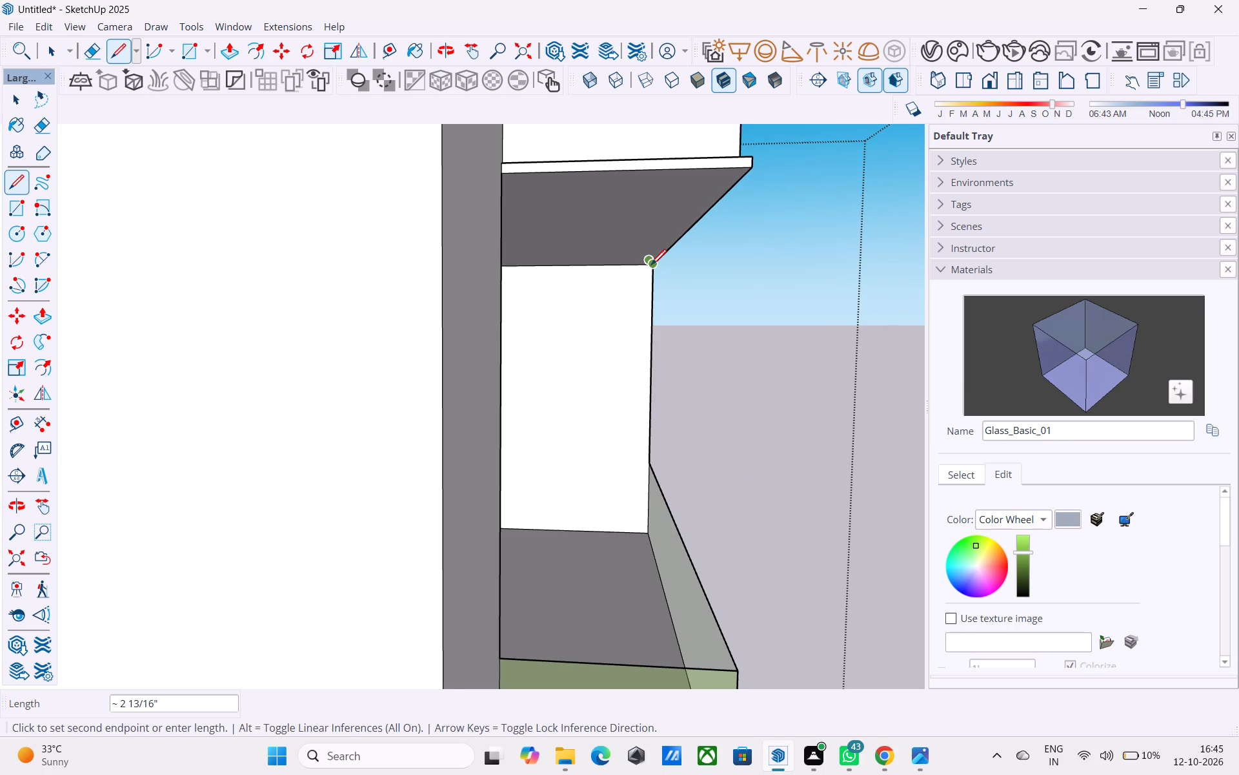
key("l")
scroll(651, 266, "up", 7)
left_click(650, 269)
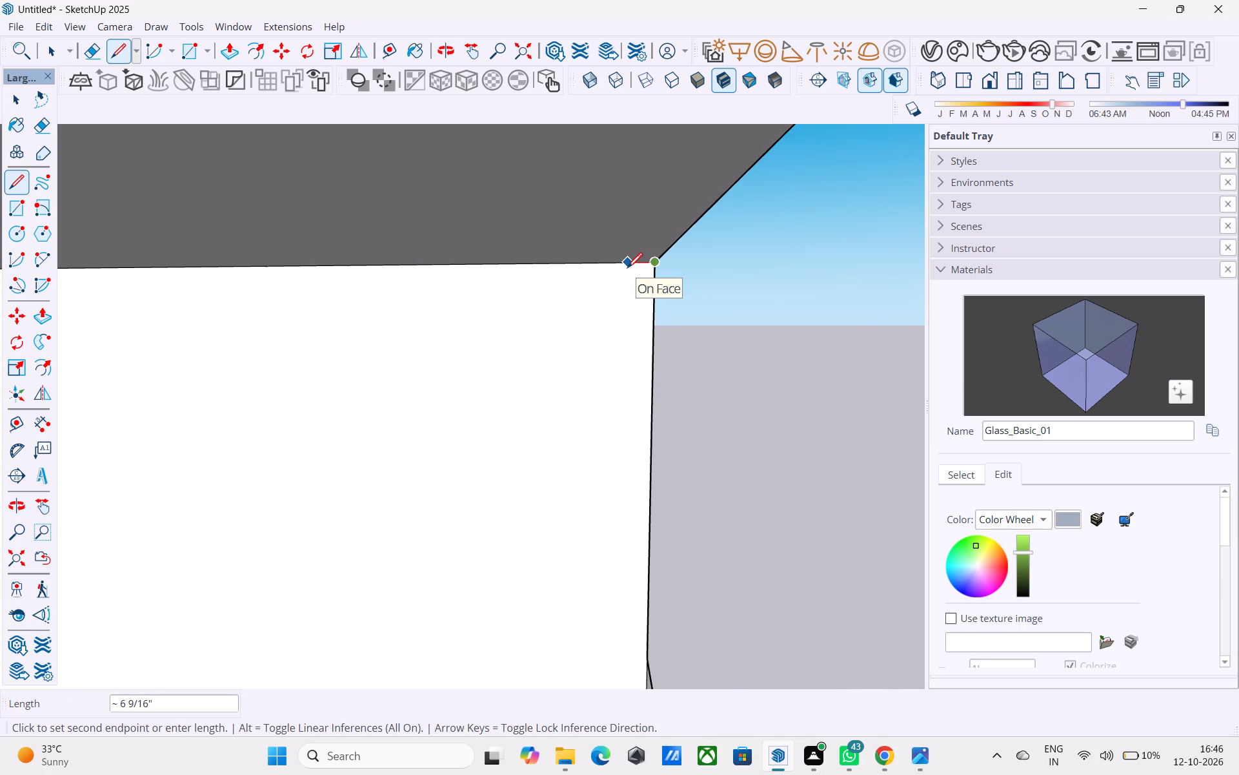
scroll(623, 269, "down", 1)
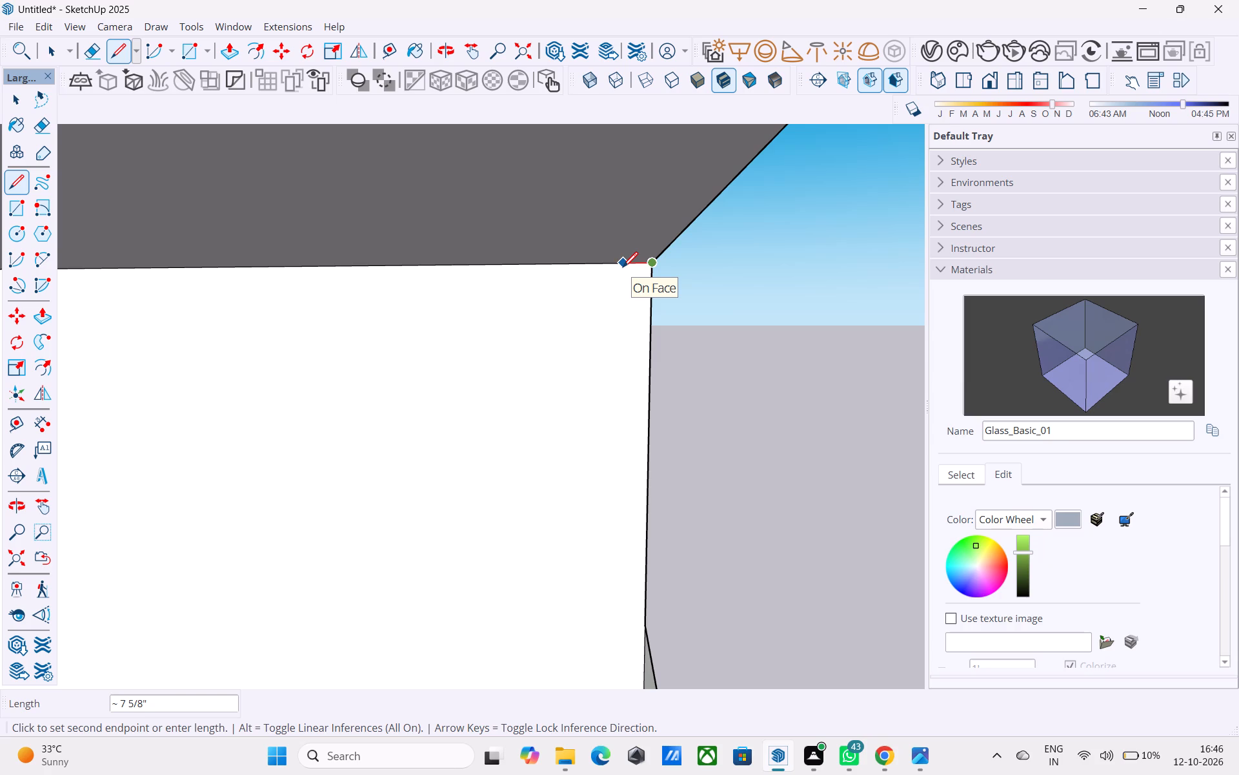
type("6\"")
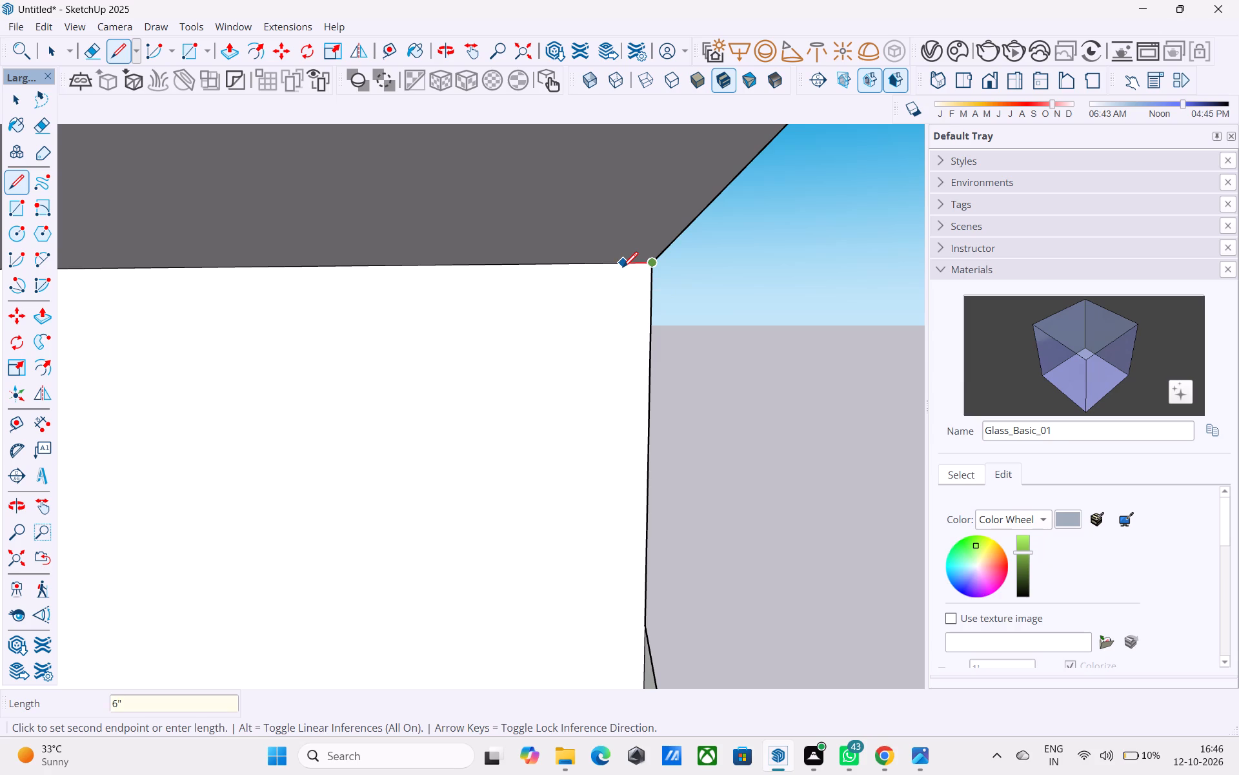
key("Return")
Draw a vertical line from the 6" line's end down the side wall's inner face to the lowest balcony slab.
left_click(630, 264)
scroll(630, 264, "down", 4)
middle_click_drag(630, 265, 565, 273)
scroll(565, 277, "down", 11)
scroll(592, 396, "down", 5)
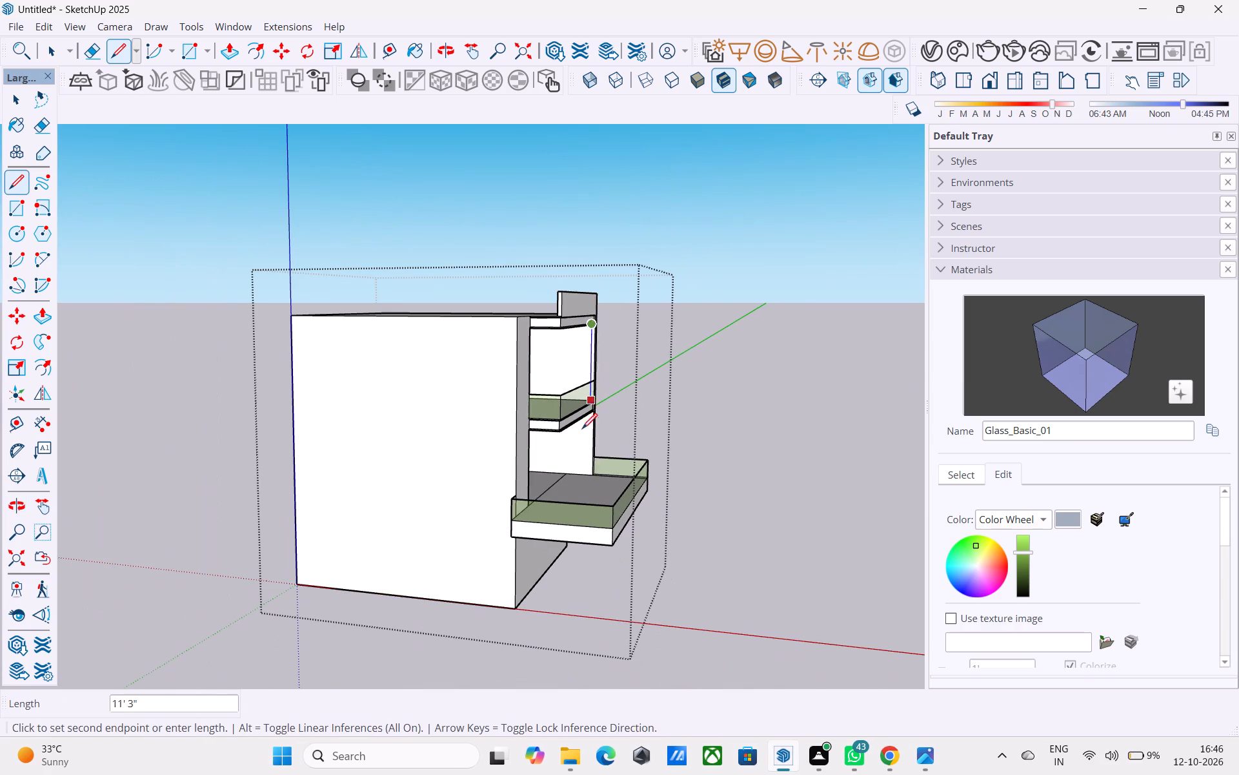
scroll(578, 474, "up", 11)
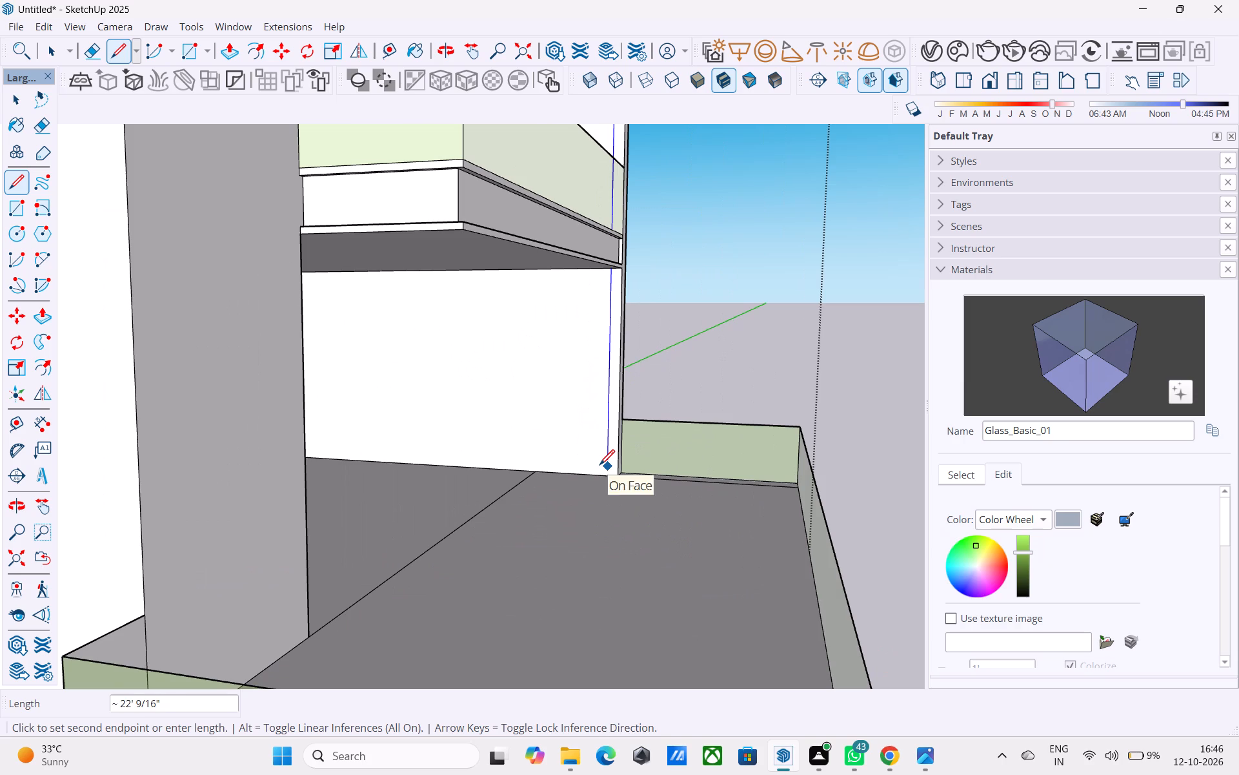
left_click(605, 478)
key("space")
Push/Pull the narrow strip on the side wall's inner face in the lower storey by 1'.
scroll(606, 450, "up", 3)
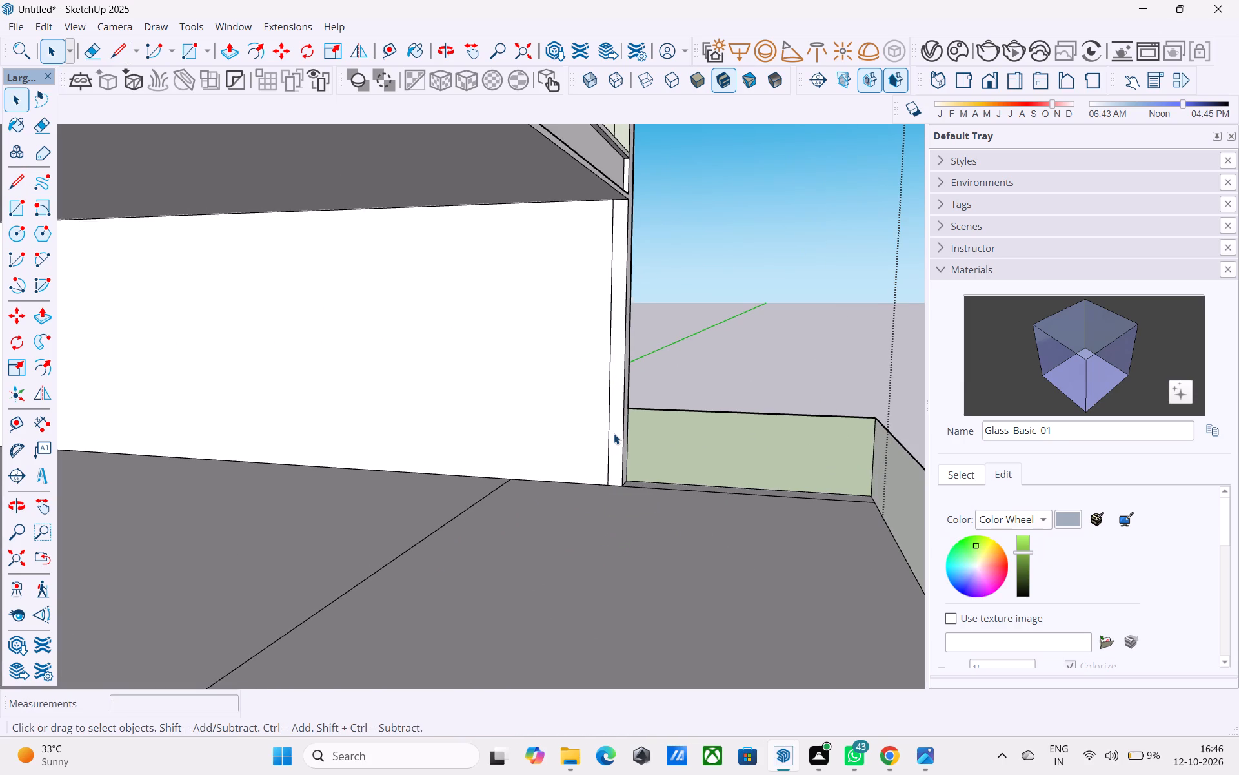
left_click(614, 433)
key("p")
left_click(614, 433)
middle_click_drag(611, 444, 356, 515)
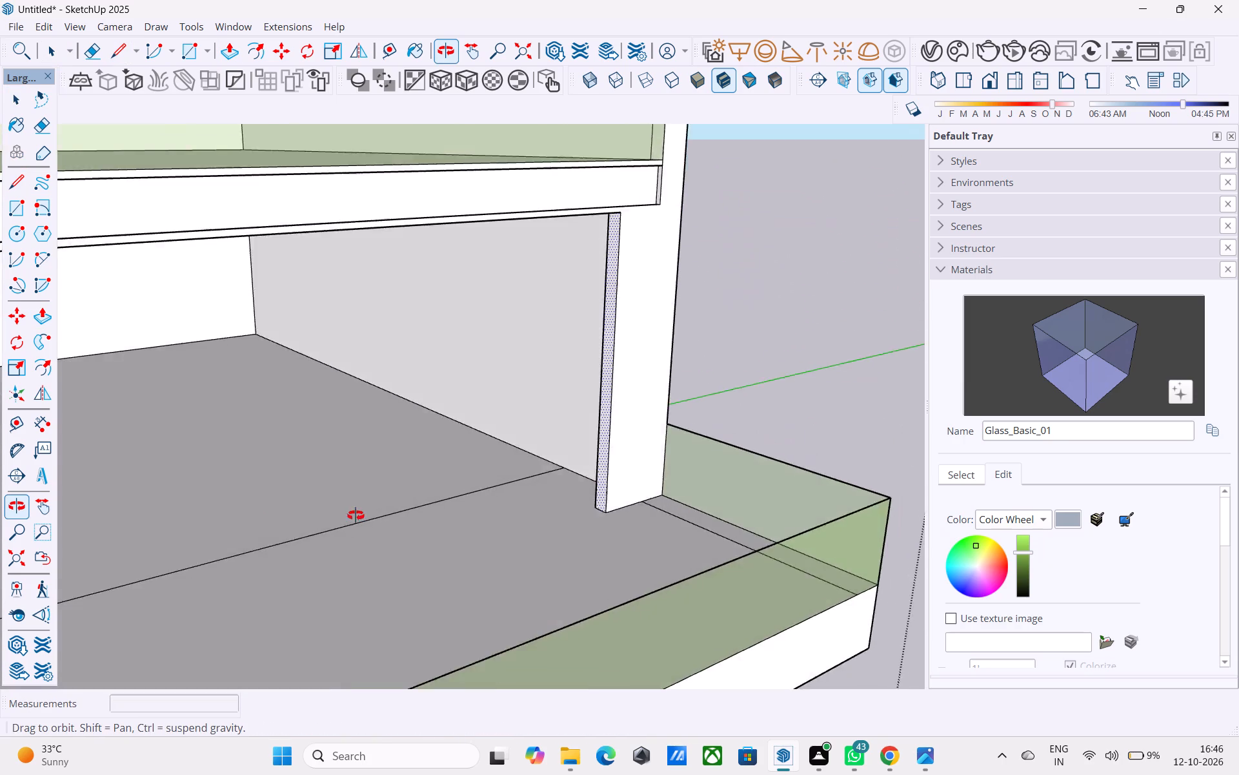
middle_click_drag(356, 515, 248, 503)
scroll(365, 473, "down", 6)
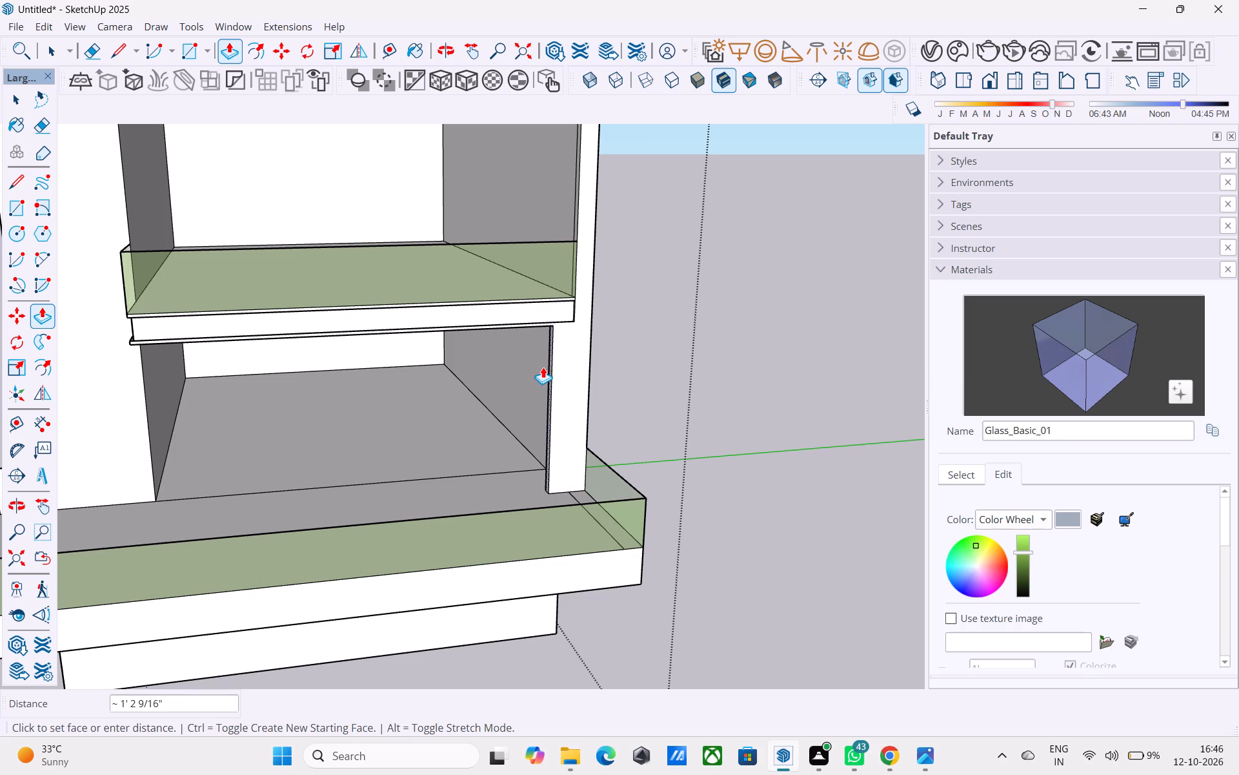
type("1'")
key("Return")
Repeat the 1' Push/Pull on the matching strip of the side wall in the upper storey.
middle_click_drag(506, 293, 656, 320, "shift")
scroll(787, 223, "up", 5)
double_click(780, 212)
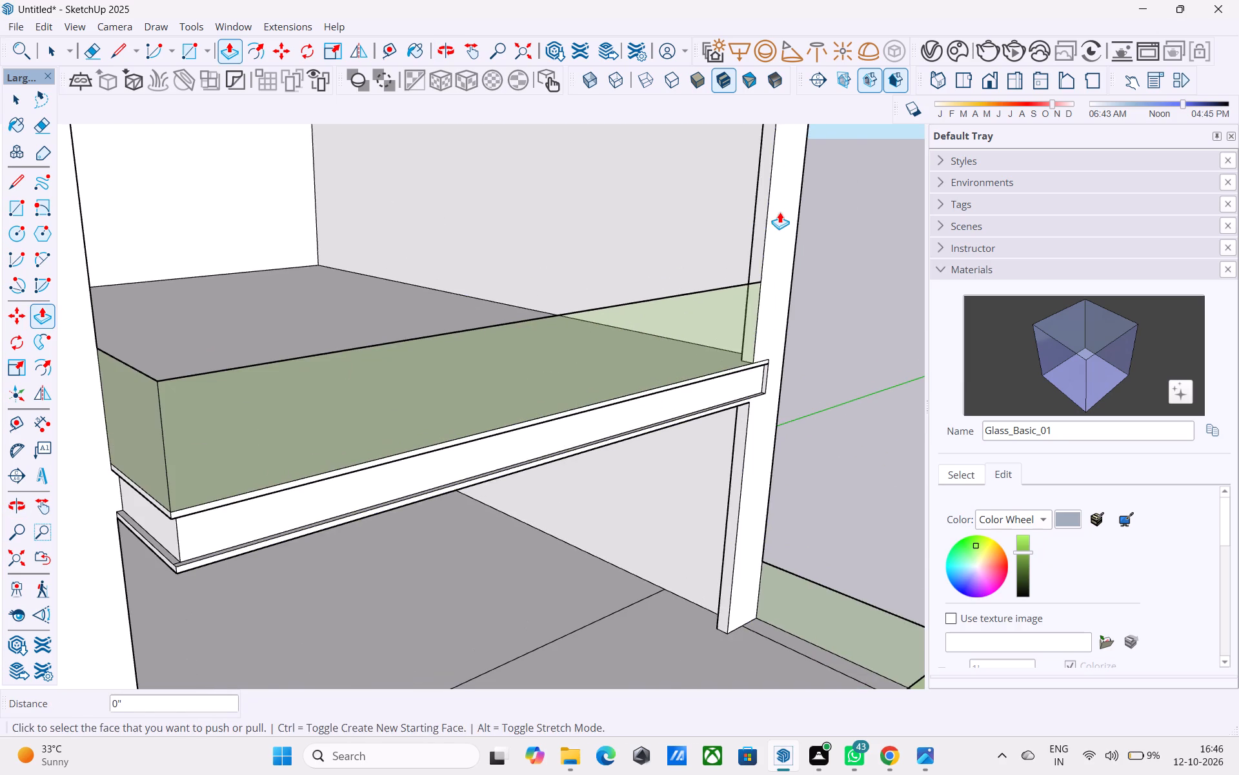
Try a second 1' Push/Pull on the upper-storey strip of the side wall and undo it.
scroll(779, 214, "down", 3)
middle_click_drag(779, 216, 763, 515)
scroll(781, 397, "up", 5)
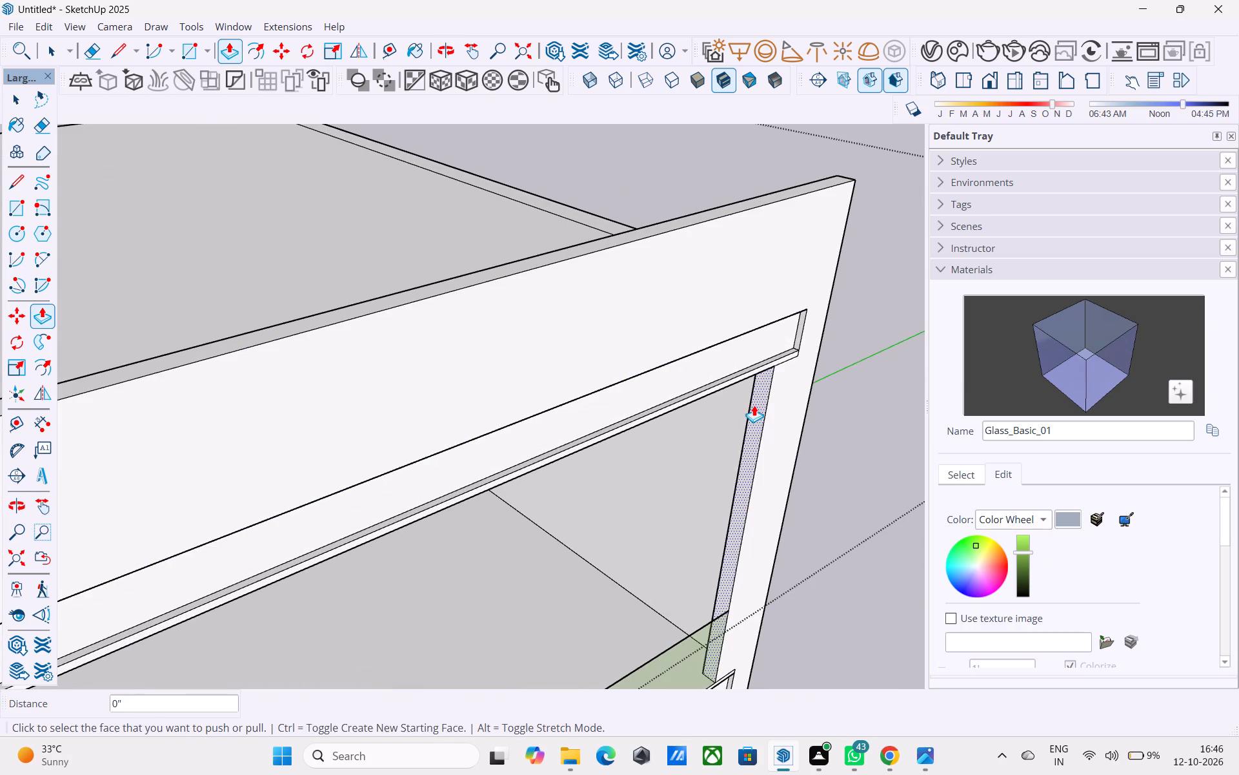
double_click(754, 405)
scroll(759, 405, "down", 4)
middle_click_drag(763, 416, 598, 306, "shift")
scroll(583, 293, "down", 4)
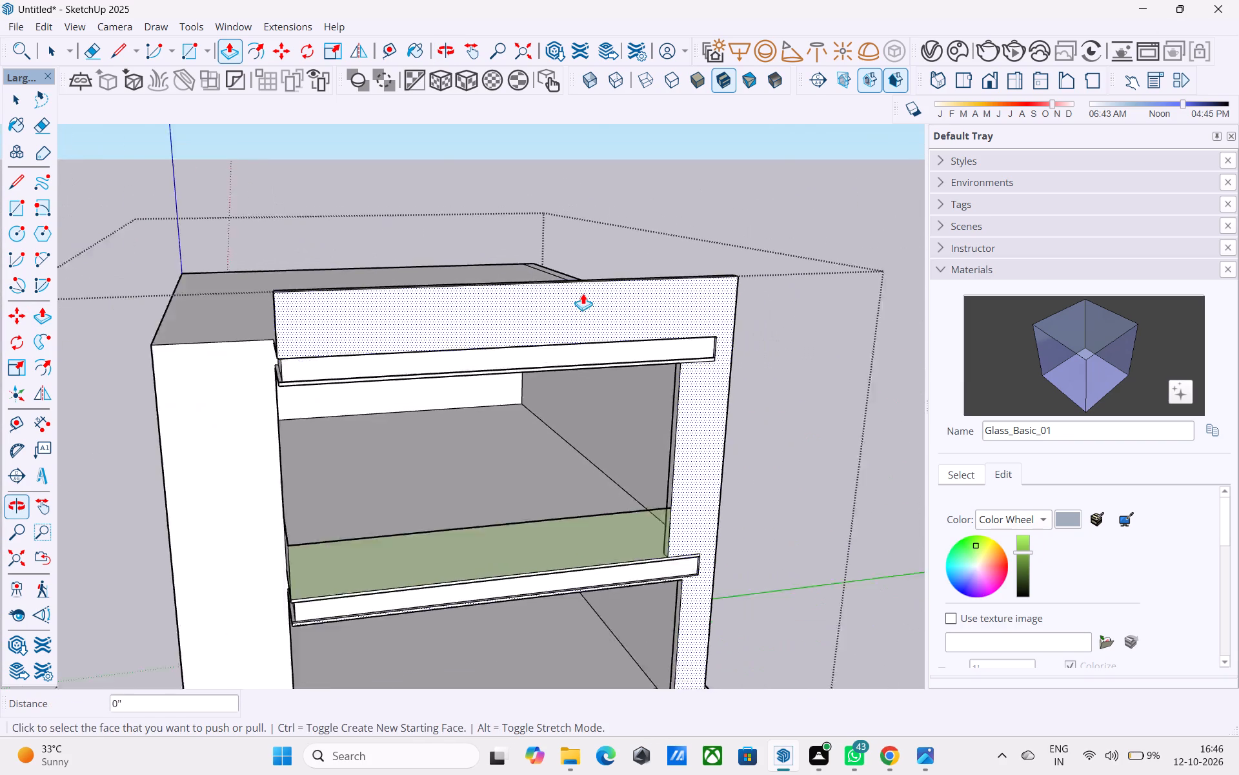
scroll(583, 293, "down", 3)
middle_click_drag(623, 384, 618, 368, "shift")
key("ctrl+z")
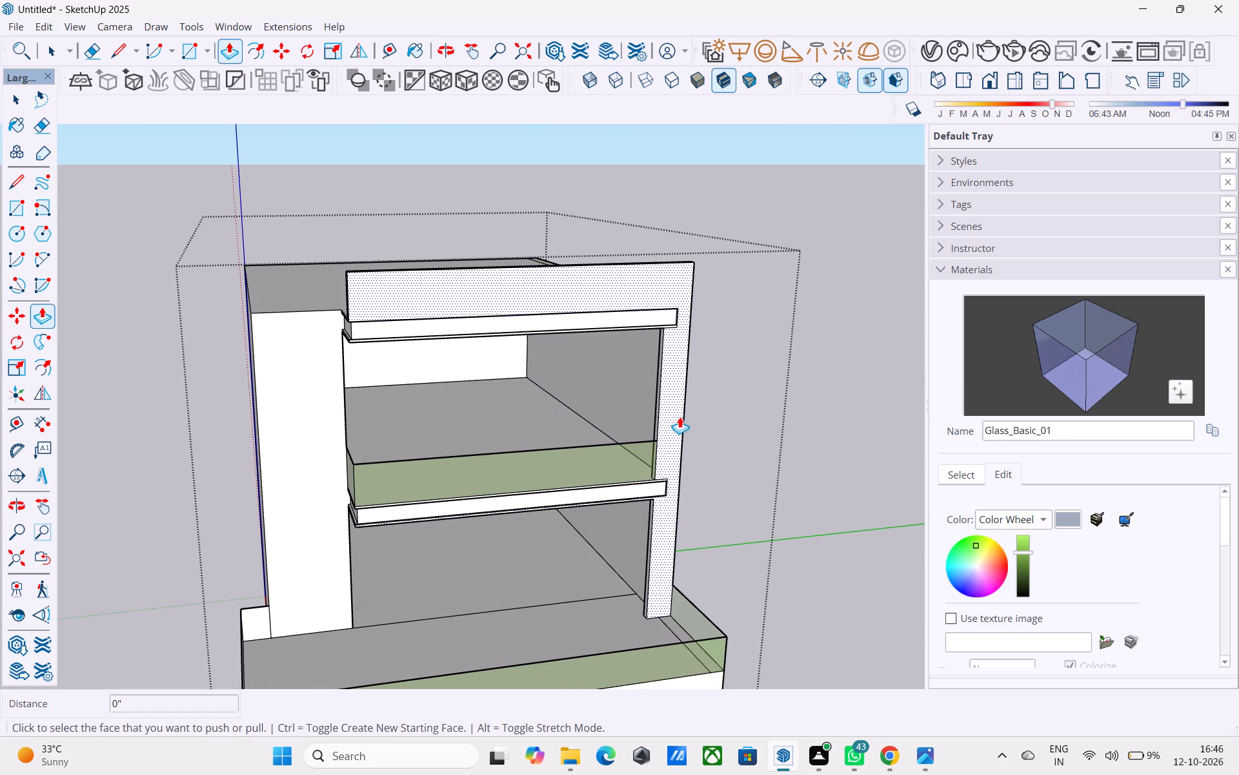
Push/Pull the end face of the top slab's recessed band back 1' to the side frame's inner edge.
key("space")
middle_click_drag(663, 362, 725, 340)
scroll(715, 326, "up", 8)
middle_click_drag(689, 302, 707, 299)
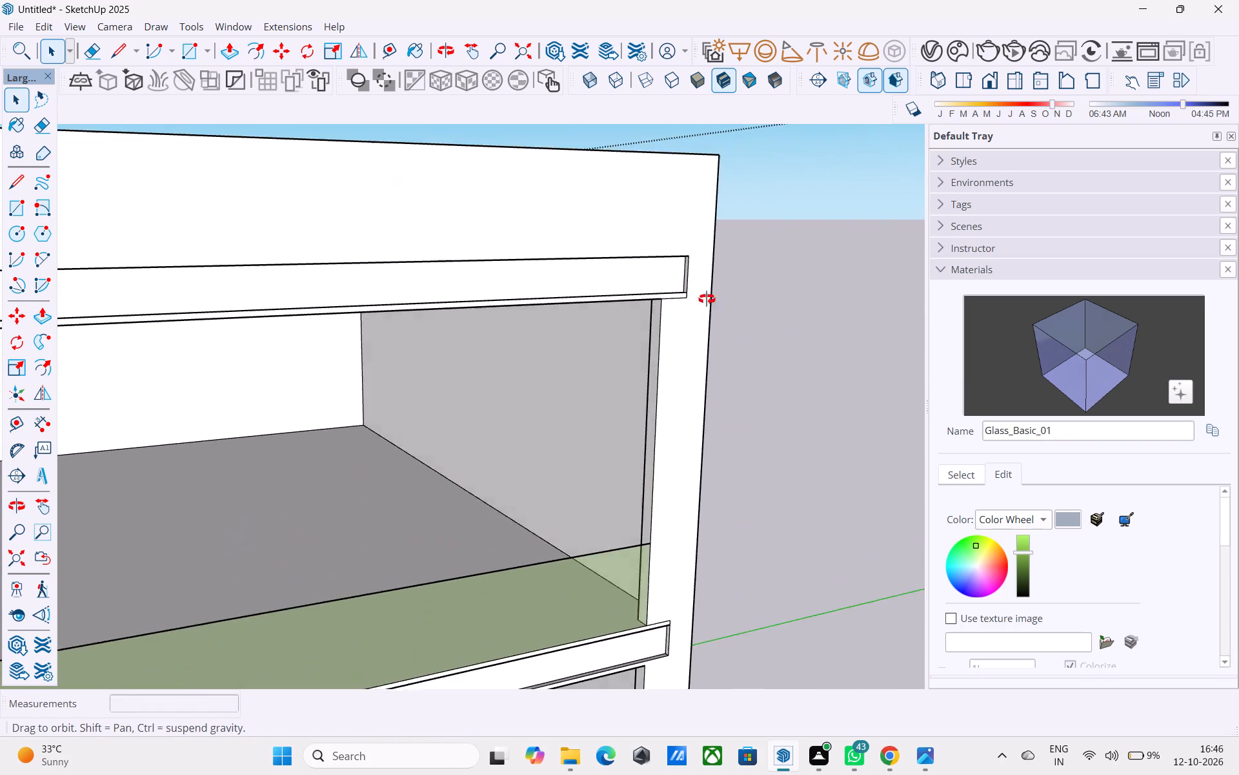
middle_click_drag(707, 299, 807, 278)
scroll(661, 269, "up", 5)
middle_click_drag(671, 266, 685, 263)
scroll(683, 265, "up", 2)
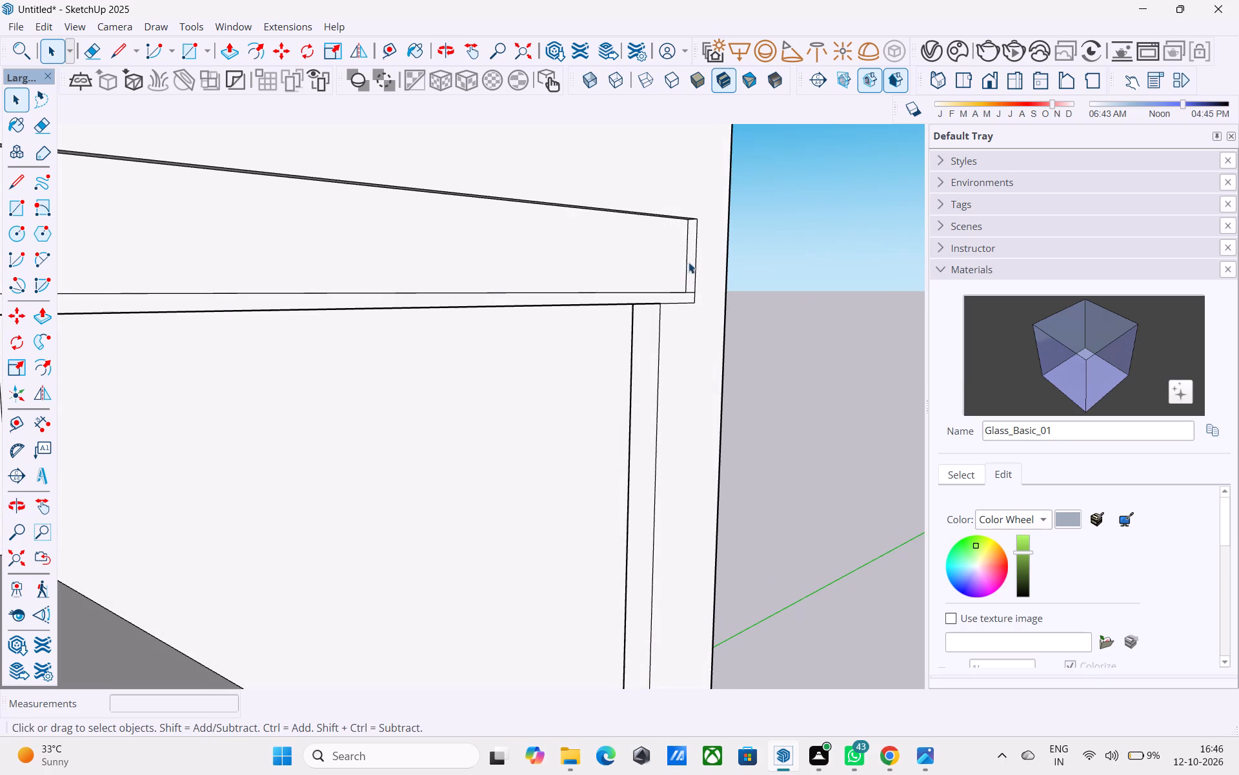
left_click(690, 262)
key("p")
left_click(690, 262)
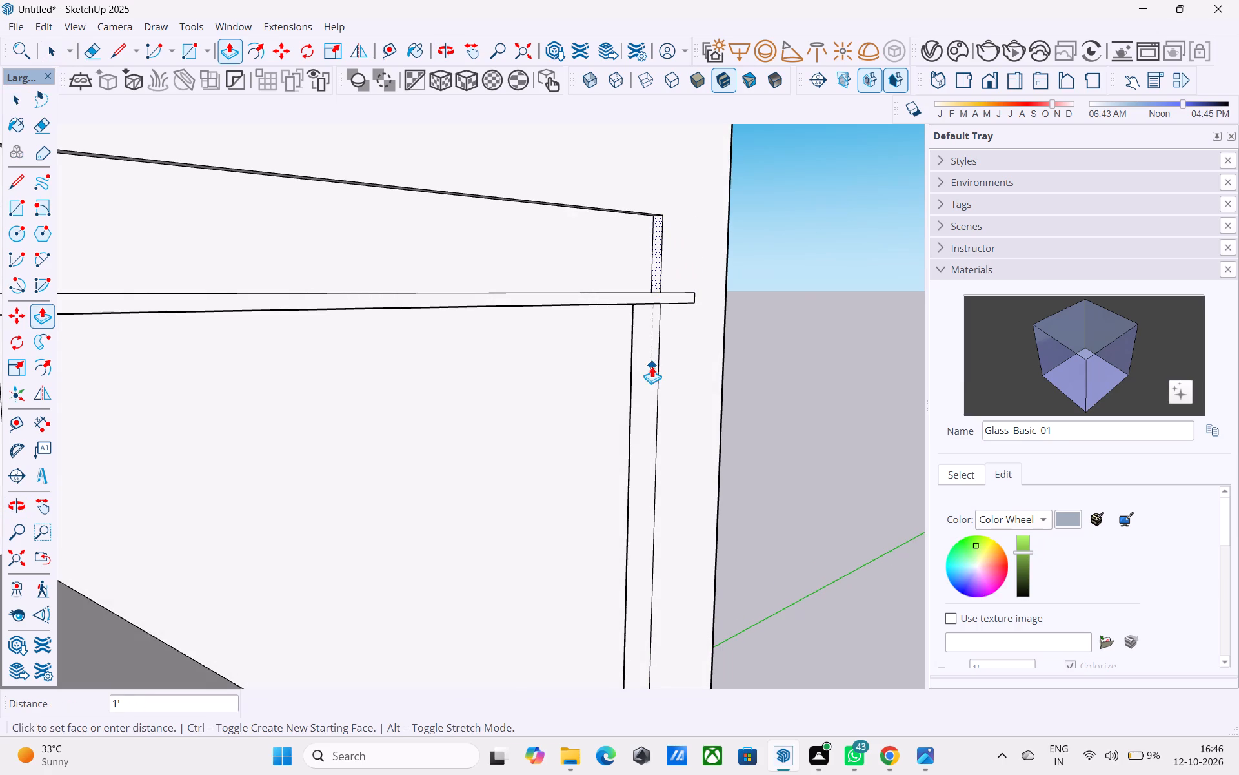
left_click(652, 366)
Erase the leftover edges of the top slab's lower trim lip on the side frame's front face.
middle_click_drag(689, 333, 458, 384)
middle_click_drag(598, 366, 575, 362)
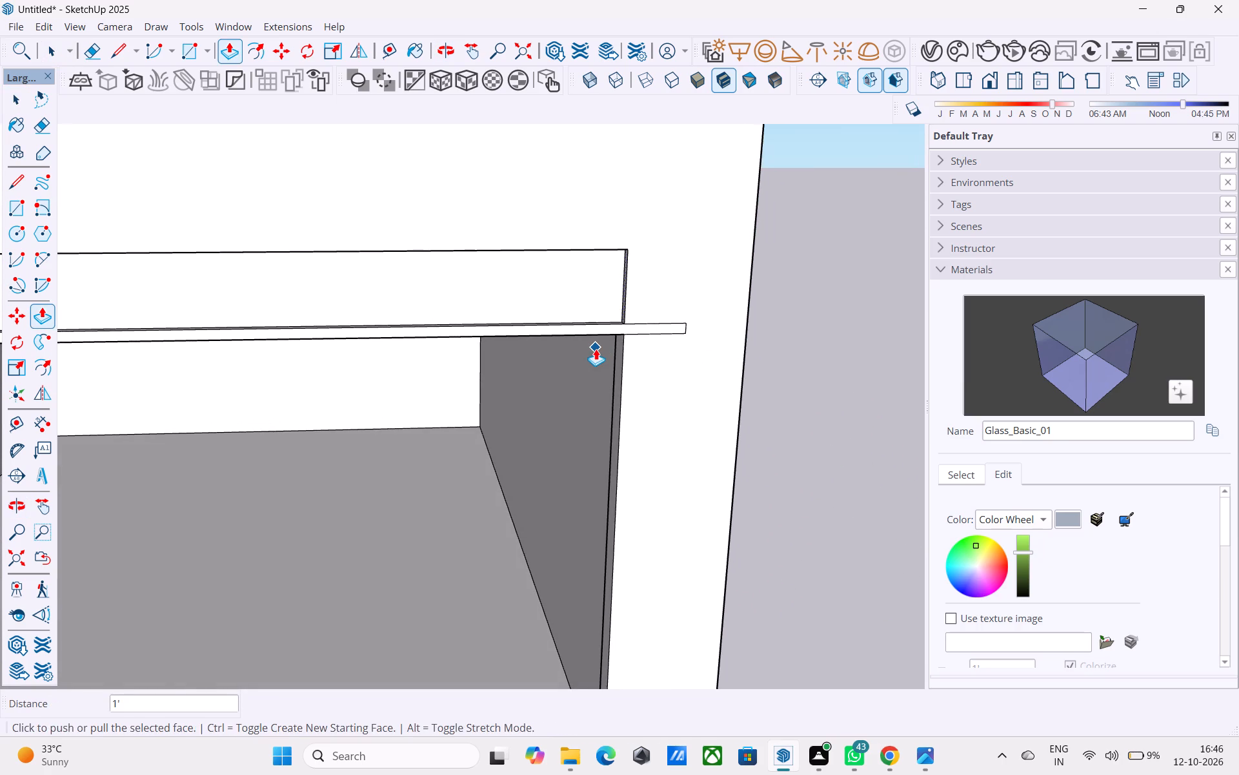
key("r")
key("e")
left_click_drag(647, 318, 666, 342)
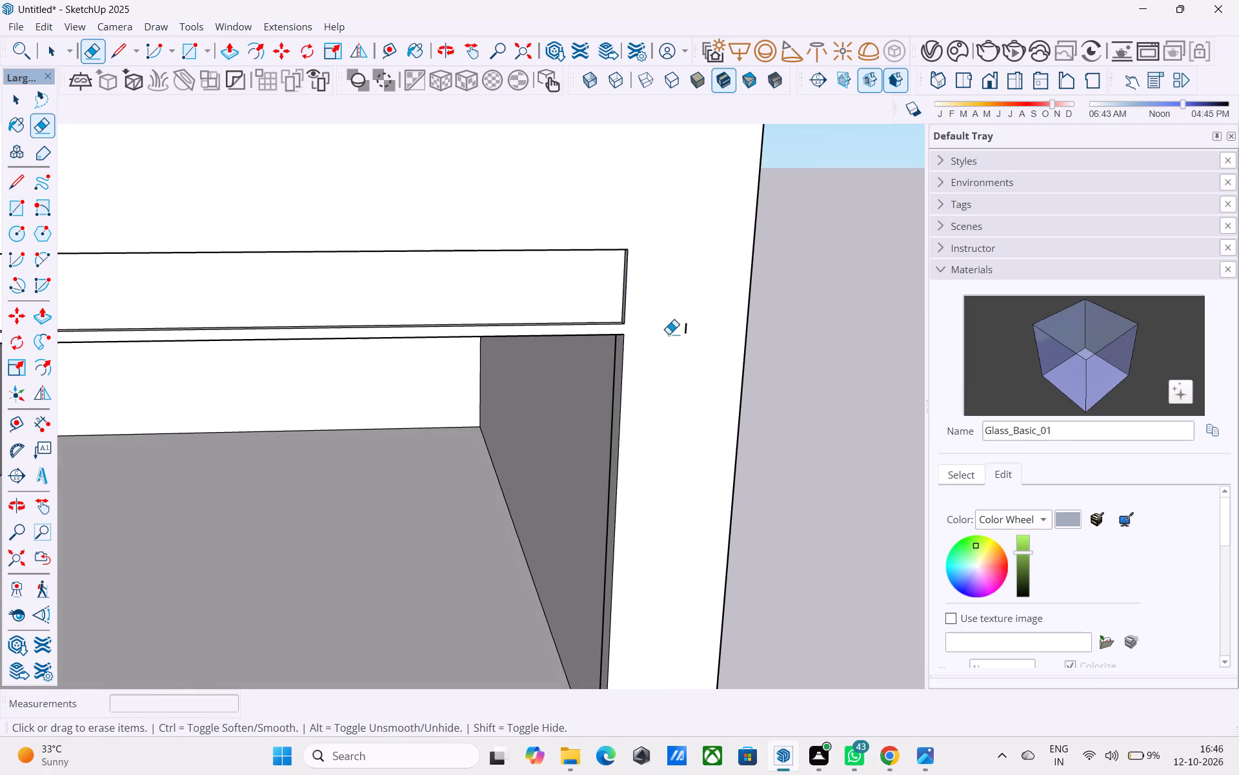
left_click(683, 331)
left_click(691, 329)
Push/Pull the end face of the middle balcony slab's recessed band back to the side frame's inner edge.
scroll(680, 297, "down", 16)
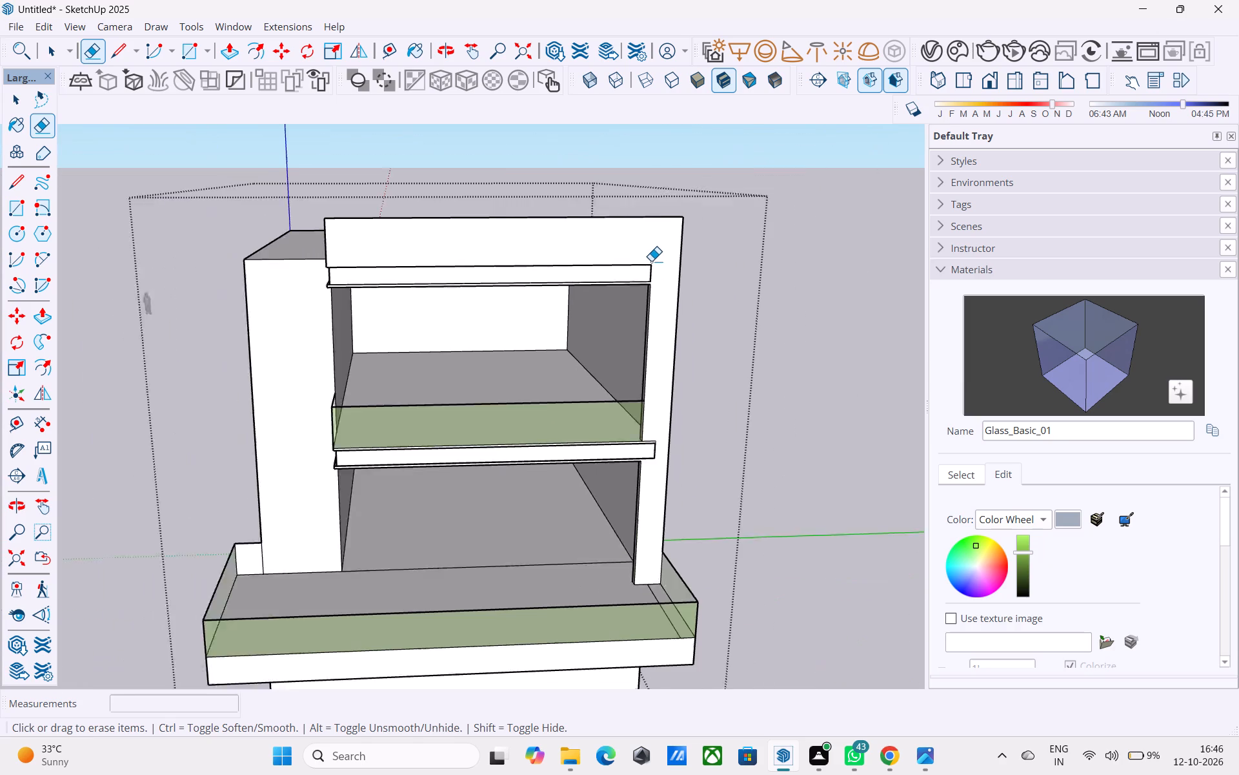
scroll(651, 261, "down", 1)
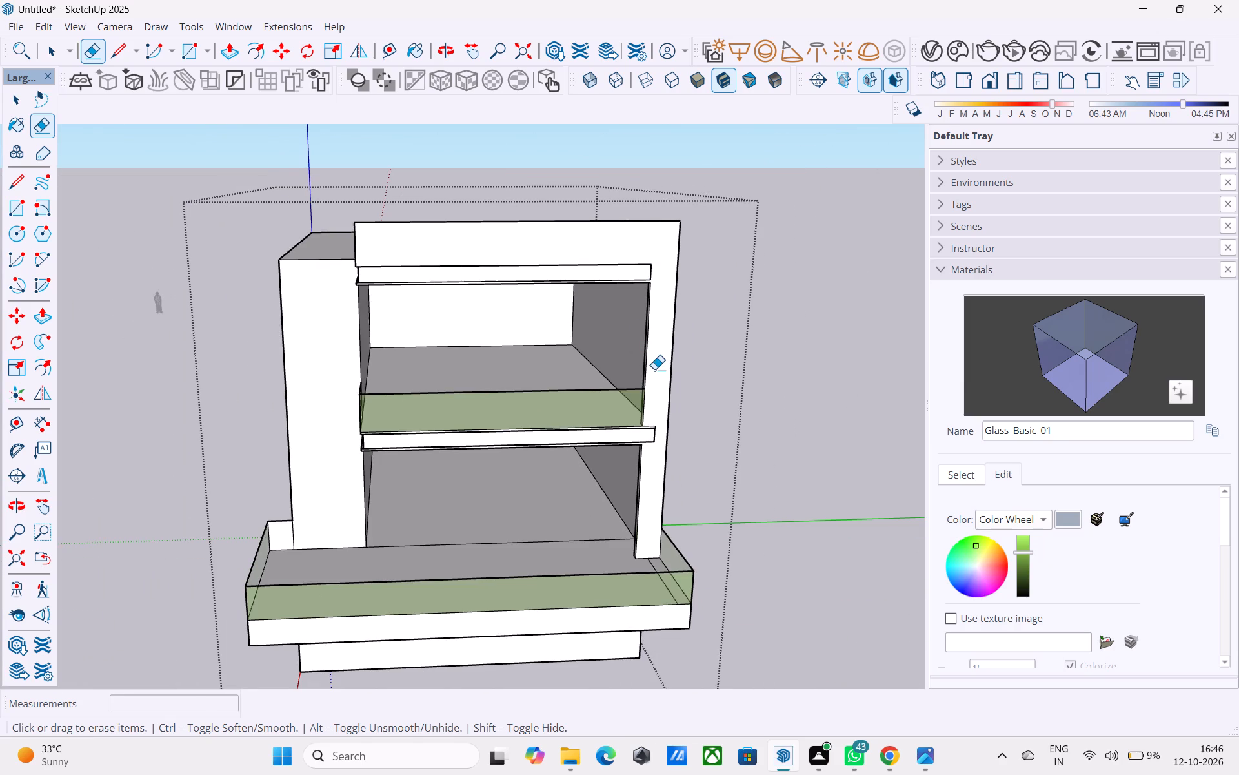
middle_click_drag(656, 369, 711, 358)
scroll(698, 430, "up", 11)
middle_click_drag(630, 423, 770, 354)
scroll(707, 398, "up", 4)
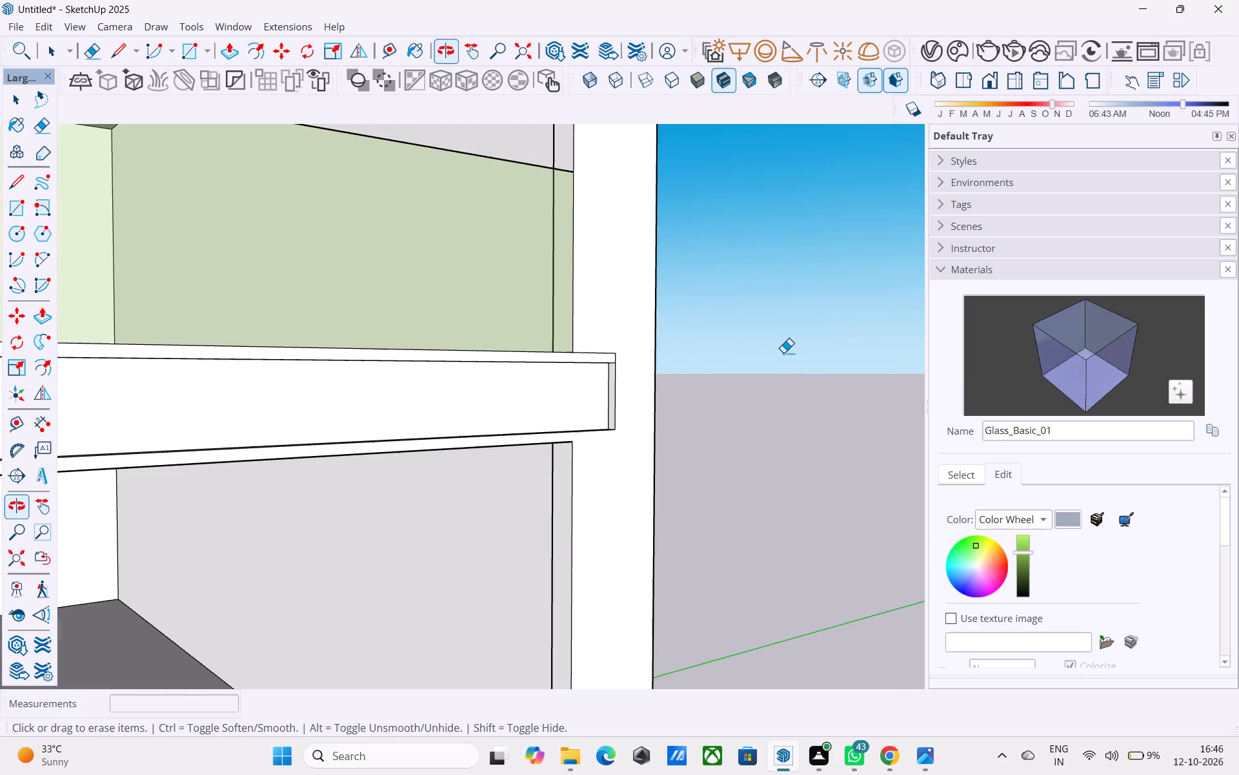
key("space")
scroll(609, 398, "up", 5)
left_click(611, 390)
key("p")
left_click(612, 390)
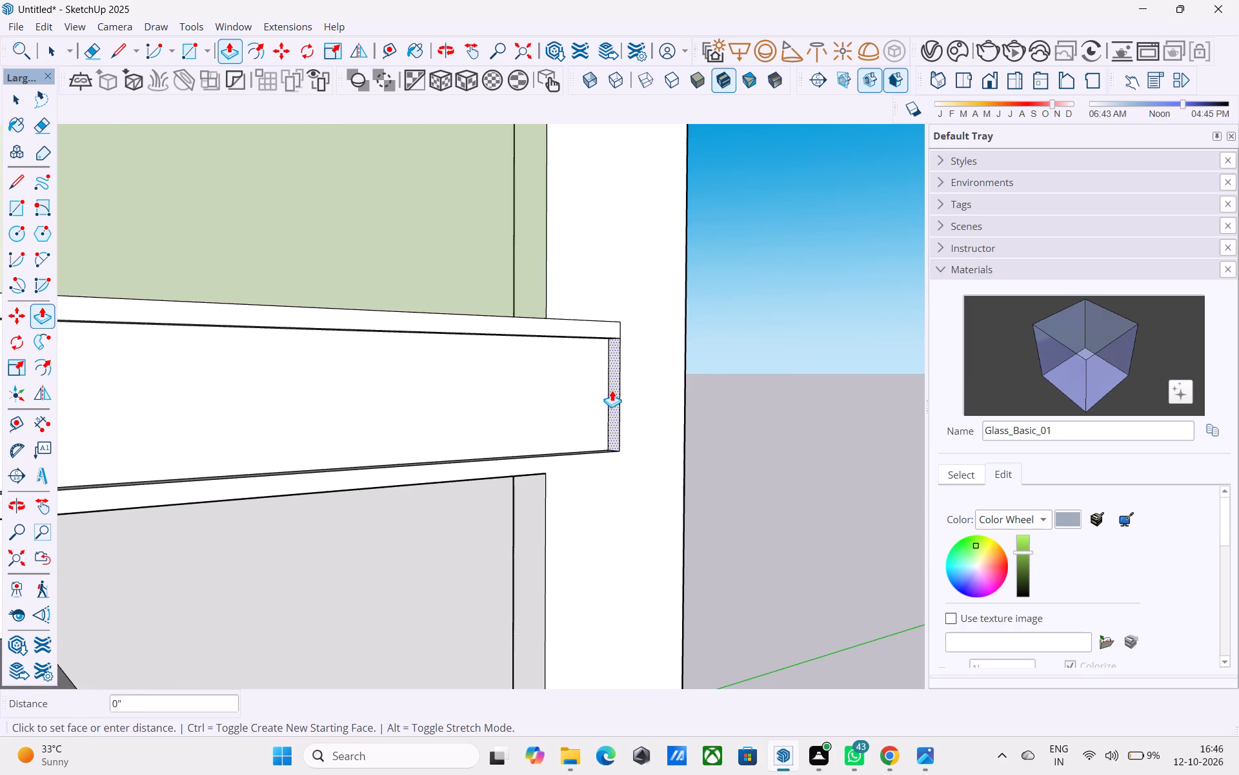
left_click(542, 275)
Erase the leftover edges of the middle slab's upper trim lip on the side frame's front face.
key("e")
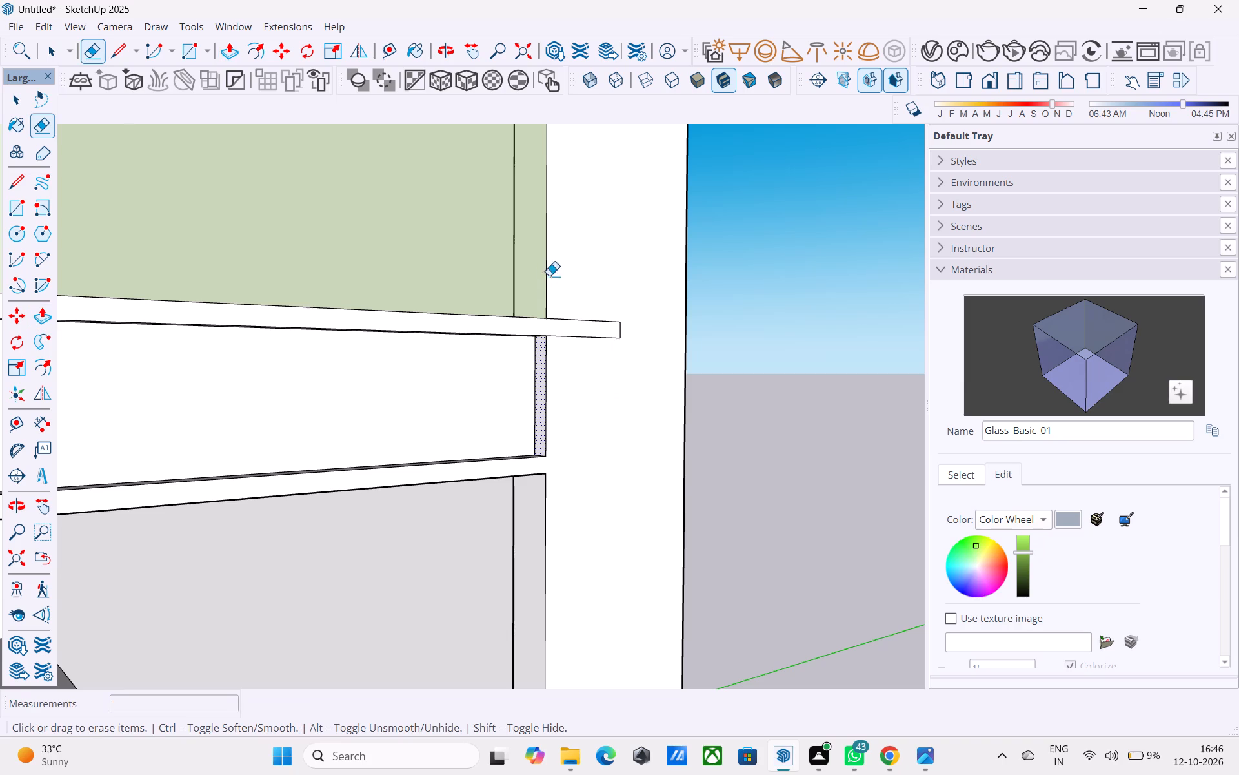
left_click_drag(583, 298, 589, 354)
left_click(616, 329)
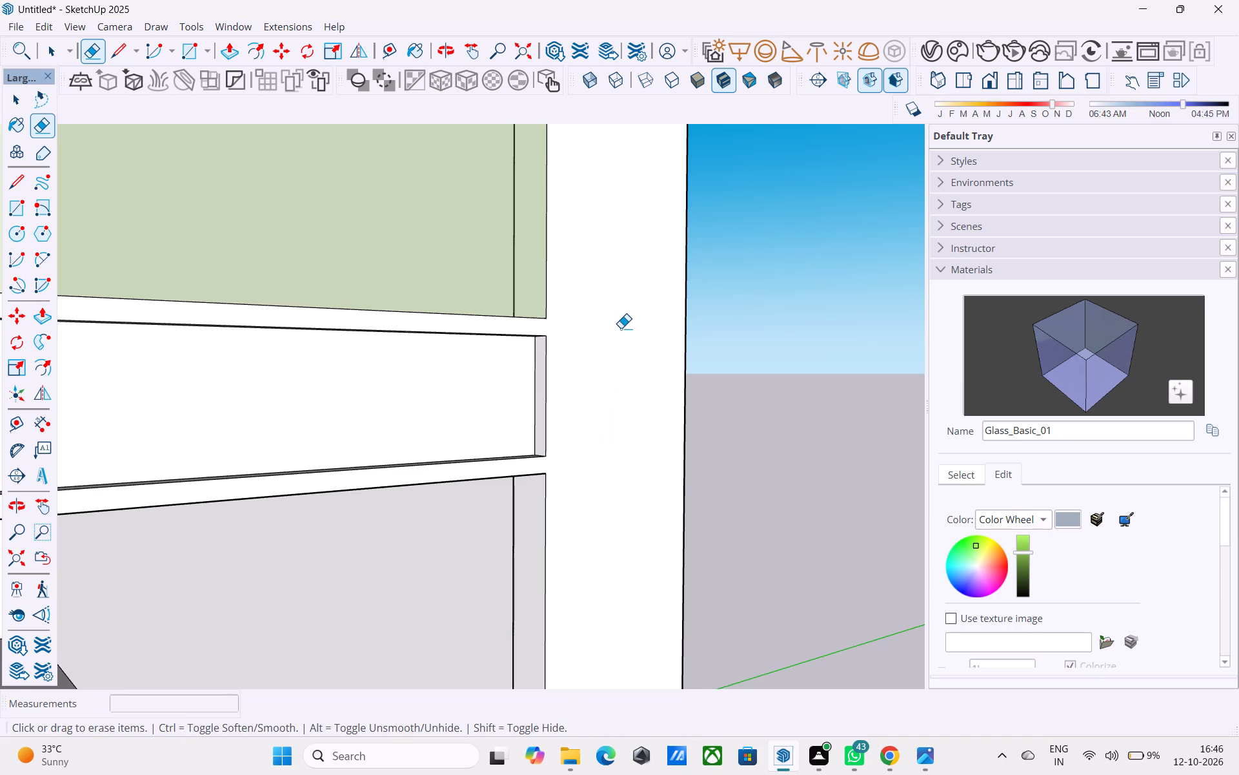
scroll(620, 328, "down", 6)
key("space")
Draw a vertical line along the side frame's inner edge across the middle slab's end, separating slab from frame.
middle_click_drag(619, 328, 576, 351)
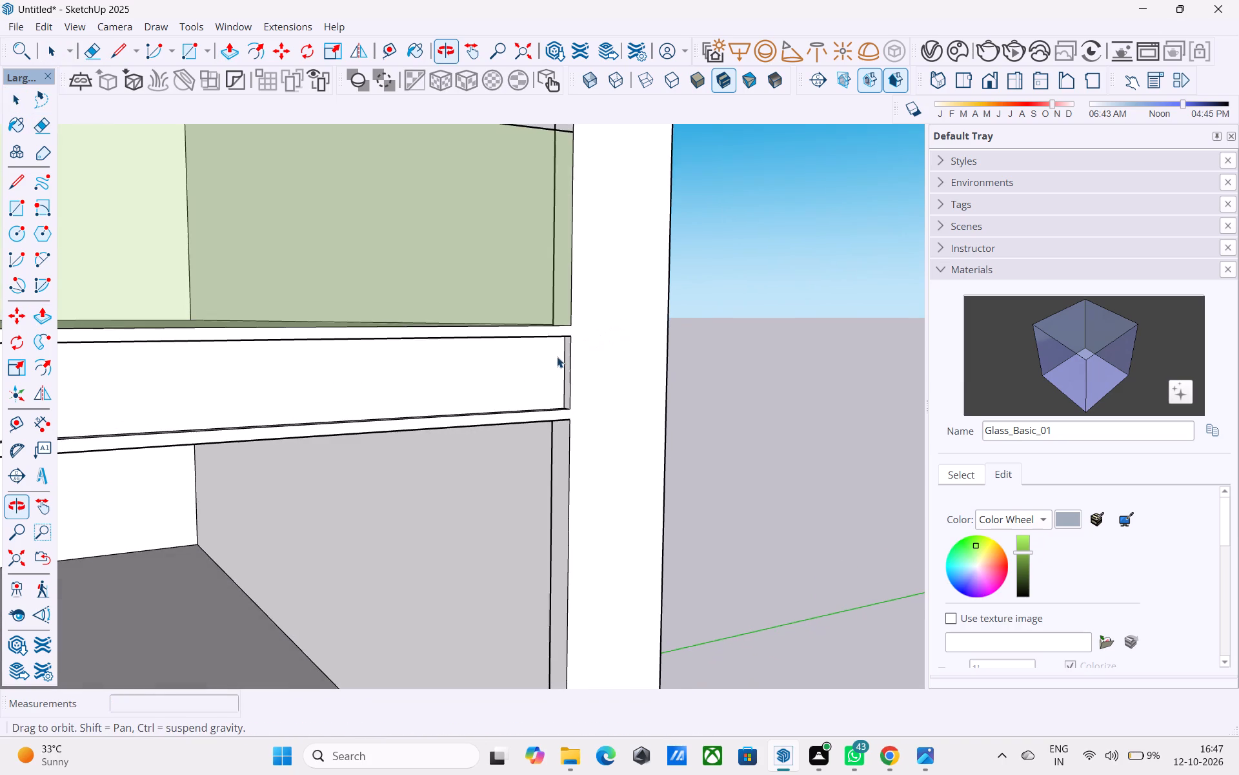
scroll(557, 356, "up", 2)
key("l")
left_click(572, 324)
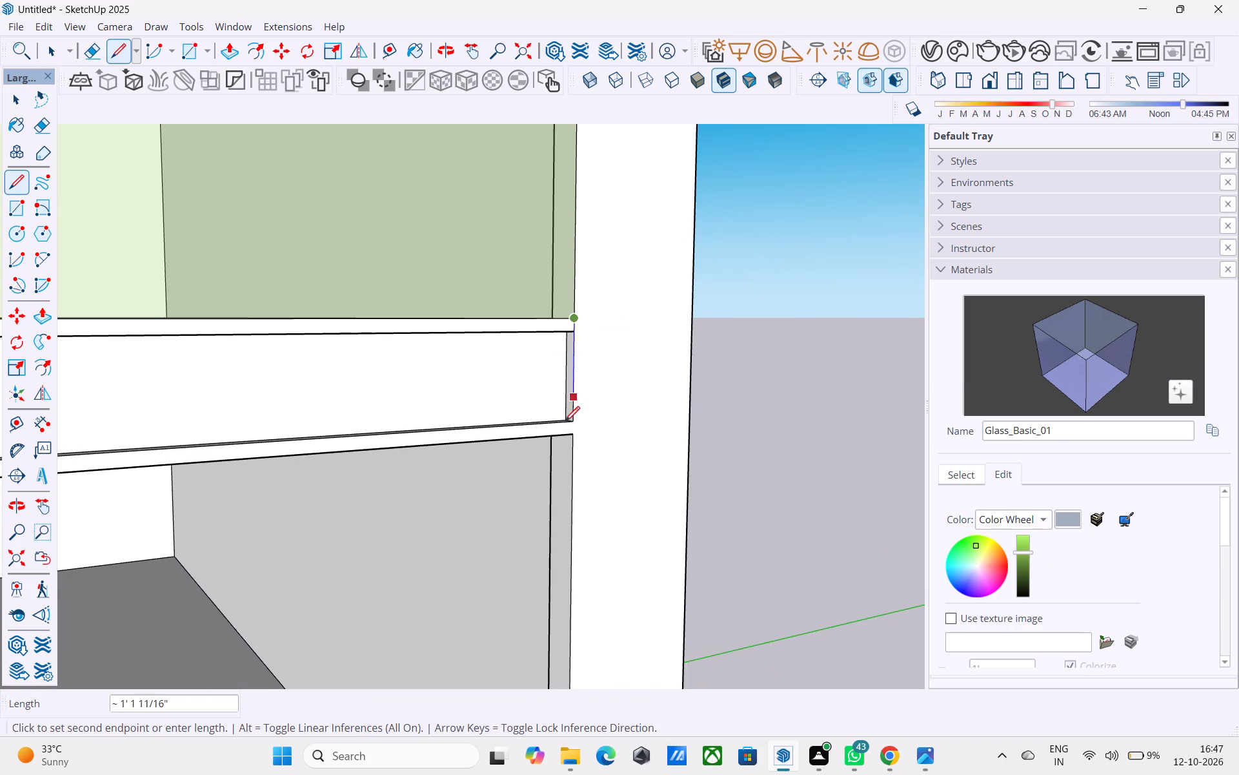
left_click(574, 439)
key("space")
Draw a 1' 4" vertical line along the side frame's inner edge across the top slab's end.
scroll(602, 404, "down", 10)
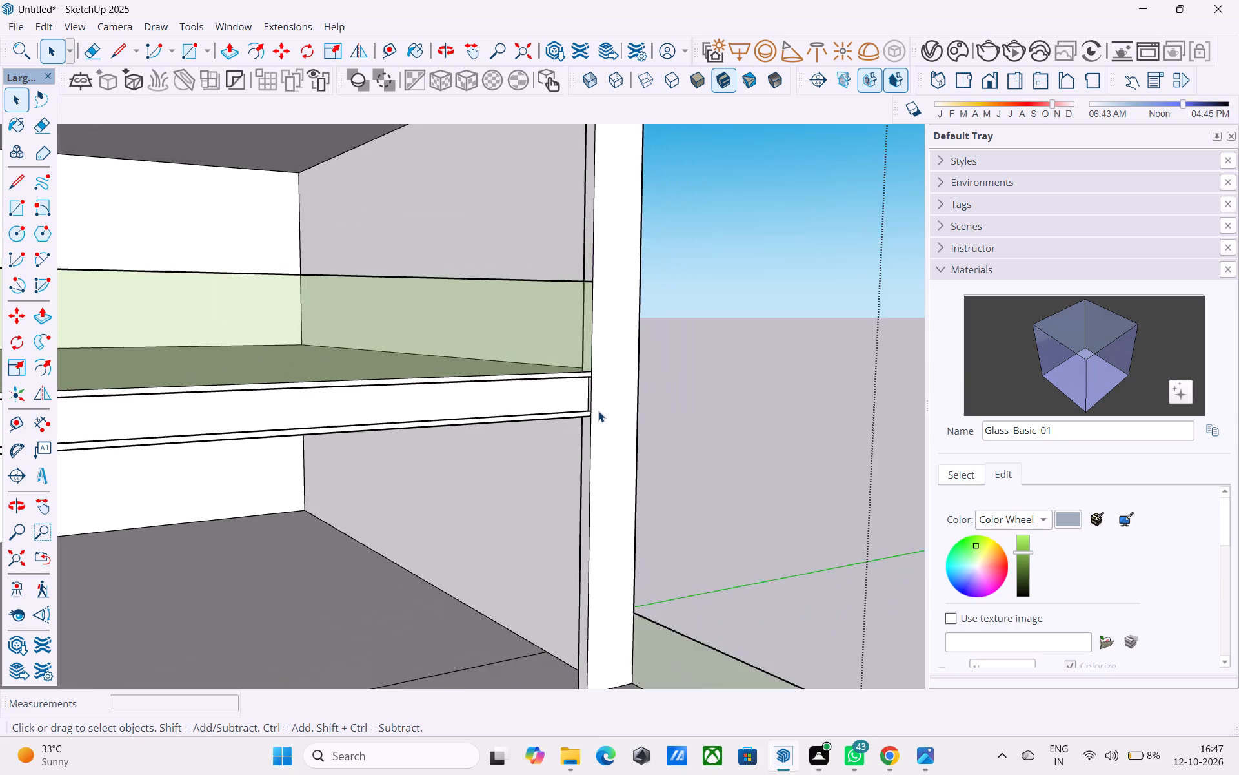
scroll(598, 411, "down", 8)
scroll(567, 254, "up", 10)
key("l")
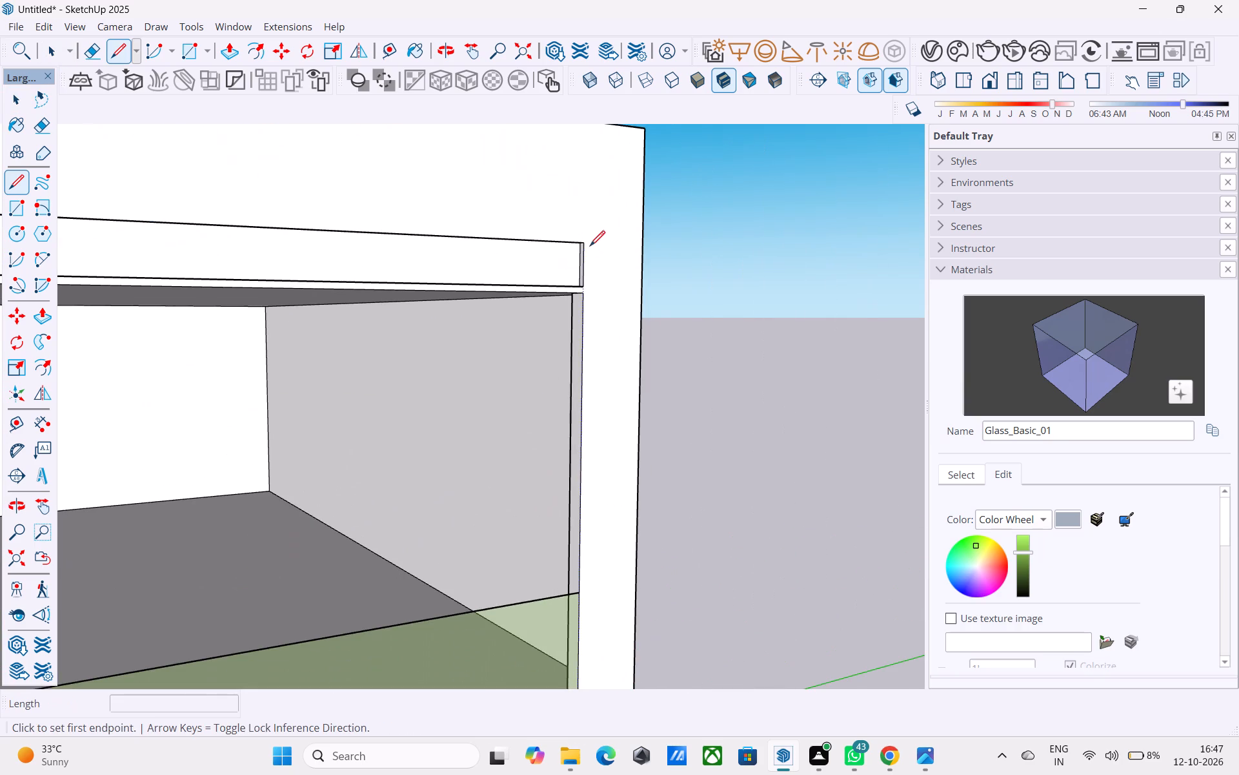
scroll(592, 244, "up", 3)
left_click(585, 244)
left_click(583, 309)
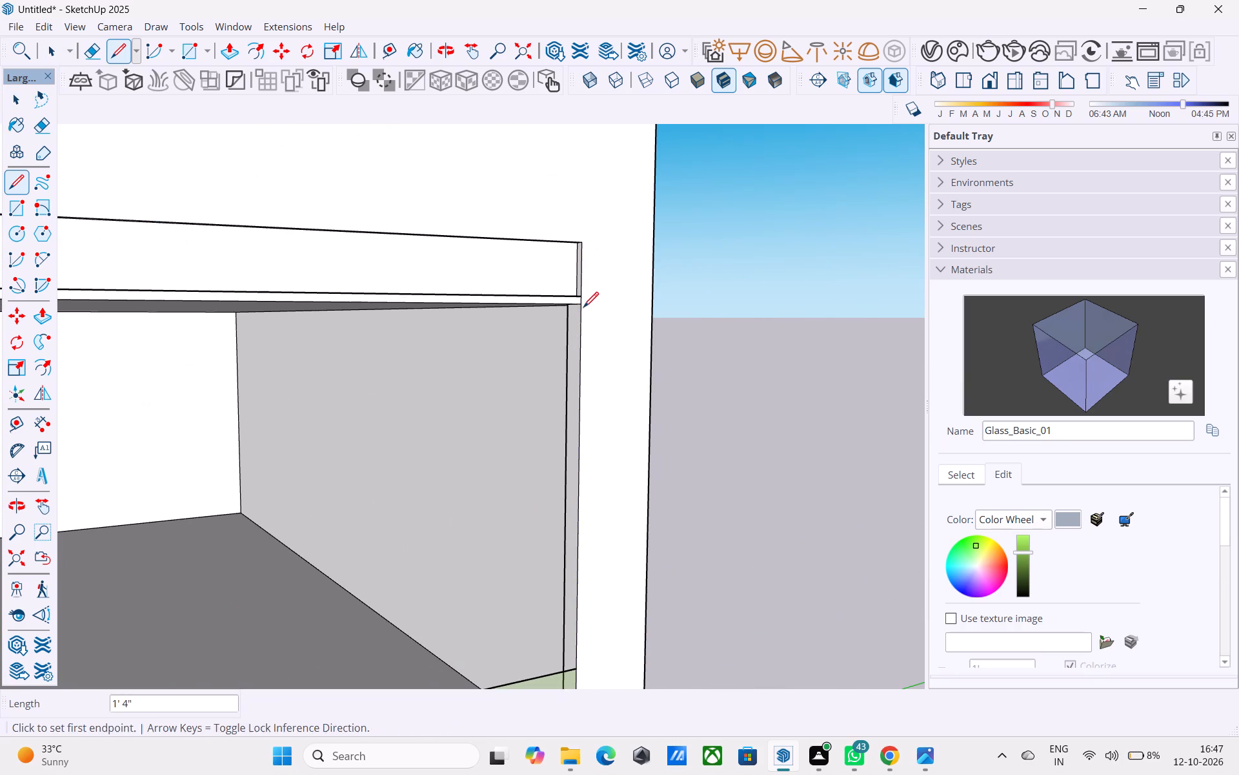
key("space")
Draw a line about 22' long along the roof parapet's front base to the side frame, ending with a 2" vertical segment down.
scroll(583, 306, "down", 10)
middle_click_drag(583, 306, 566, 316)
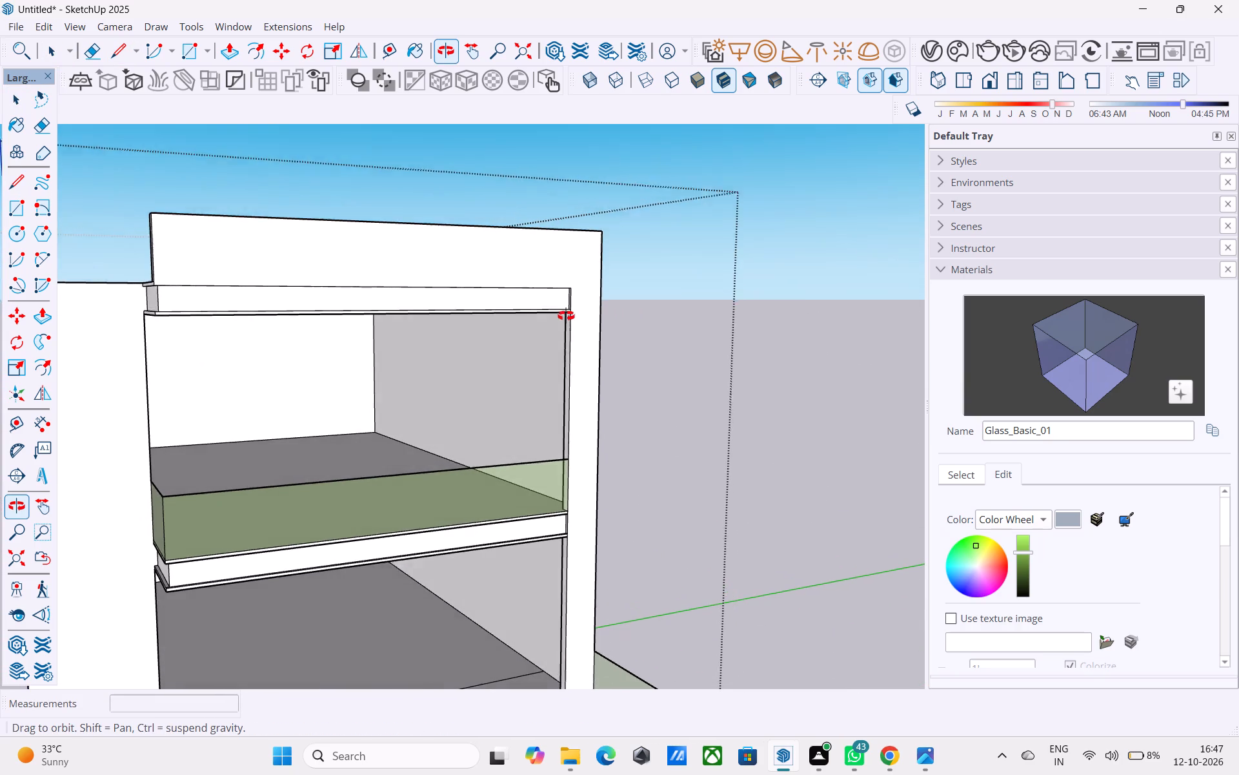
middle_click_drag(566, 316, 564, 317)
middle_click_drag(479, 342, 596, 335, "shift")
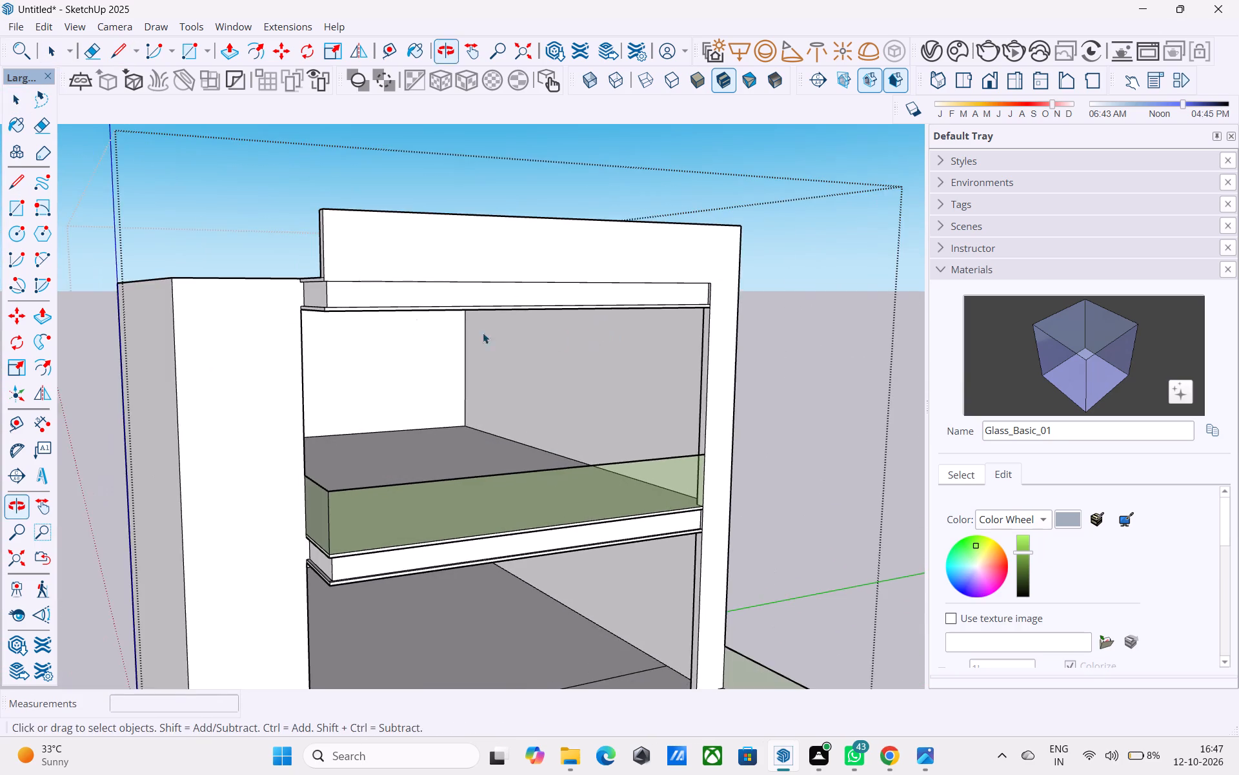
scroll(414, 318, "up", 5)
middle_click_drag(414, 311, 464, 335)
scroll(458, 334, "down", 5)
middle_click_drag(556, 361, 441, 236, "shift")
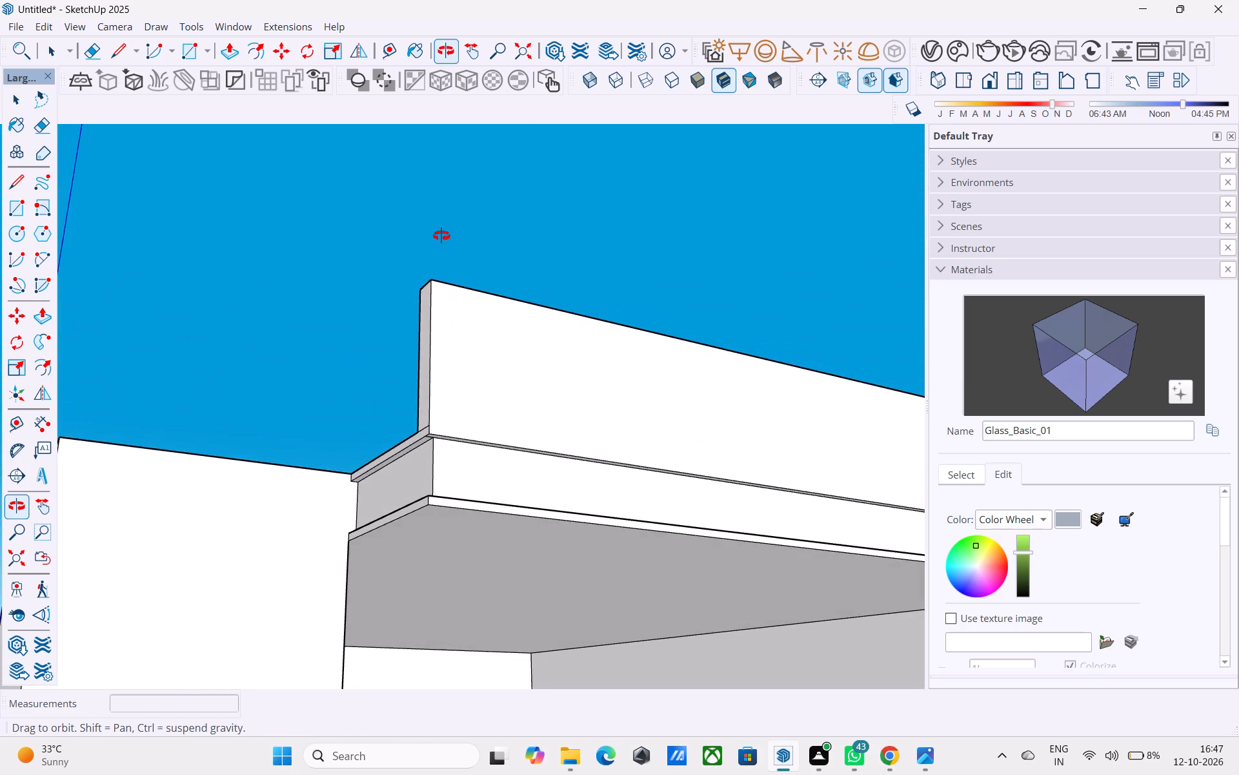
middle_click_drag(441, 236, 421, 342, "shift")
middle_click_drag(475, 362, 430, 379, "shift")
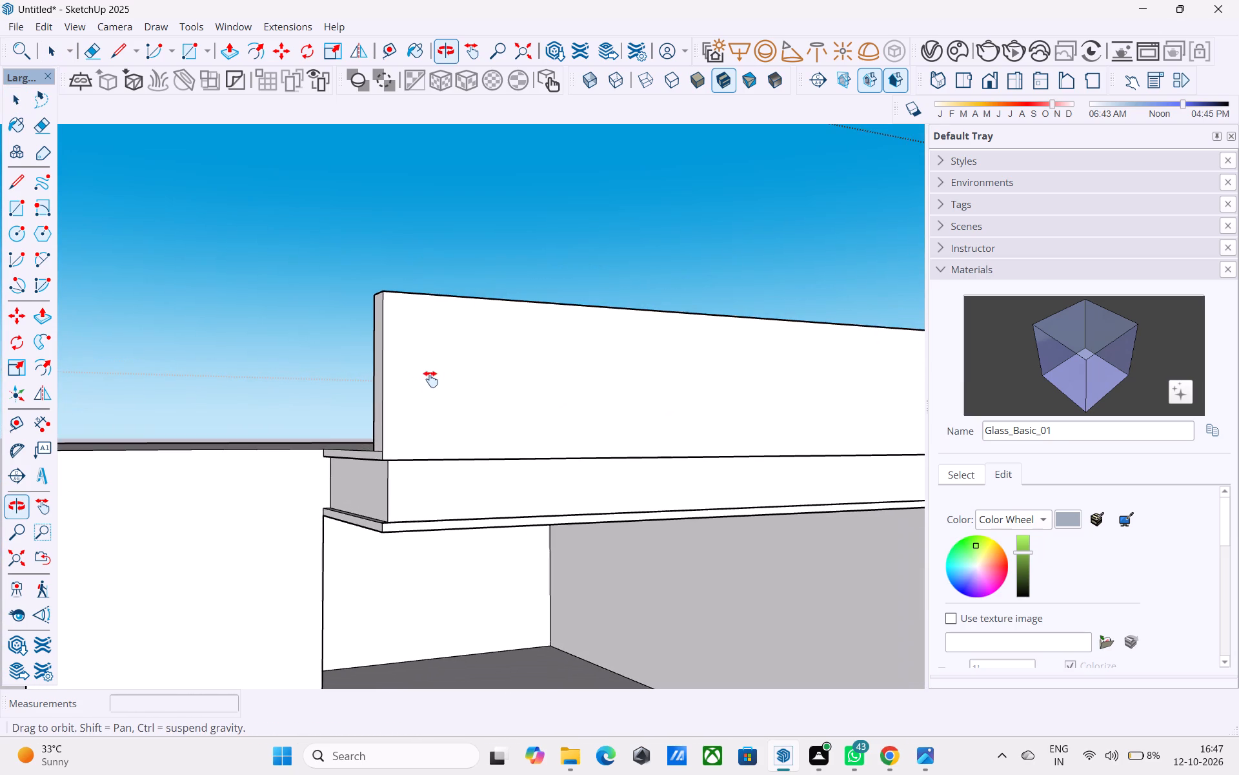
middle_click_drag(430, 379, 566, 387, "shift")
scroll(448, 457, "up", 1)
key("l")
scroll(395, 463, "up", 3)
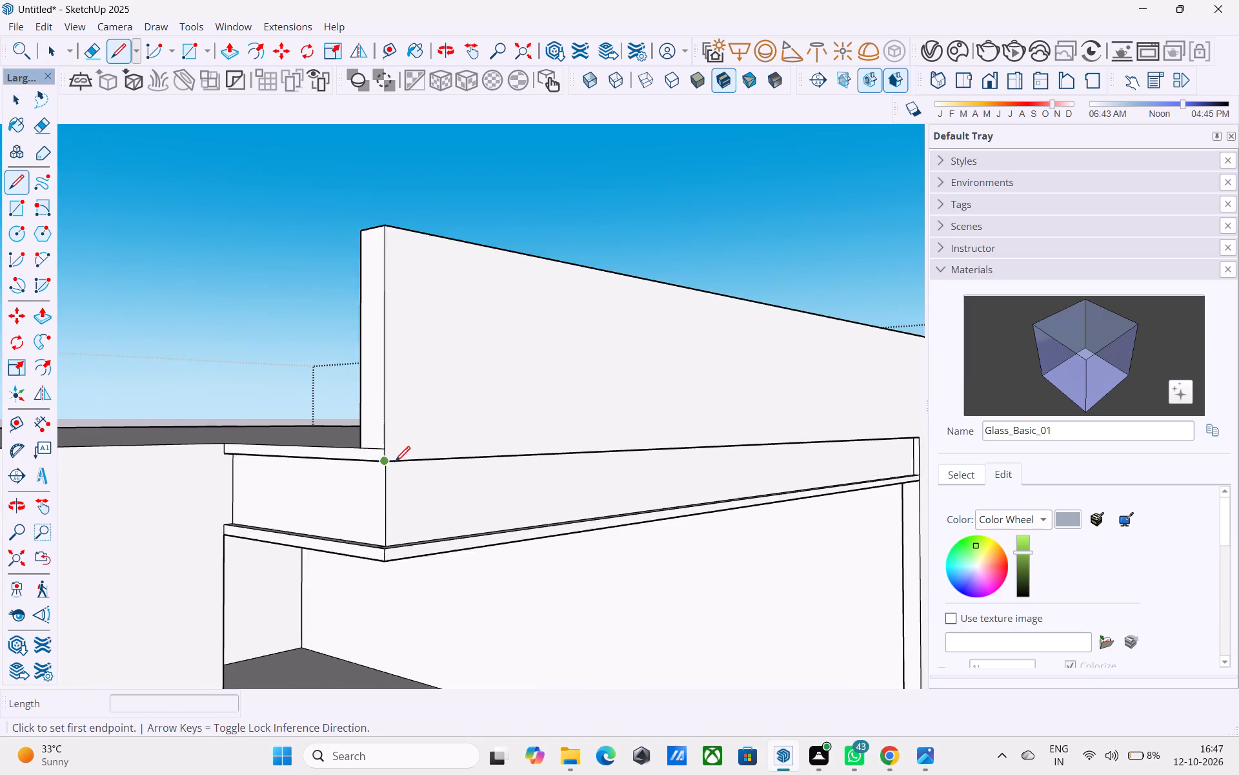
left_click(384, 448)
scroll(376, 448, "down", 8)
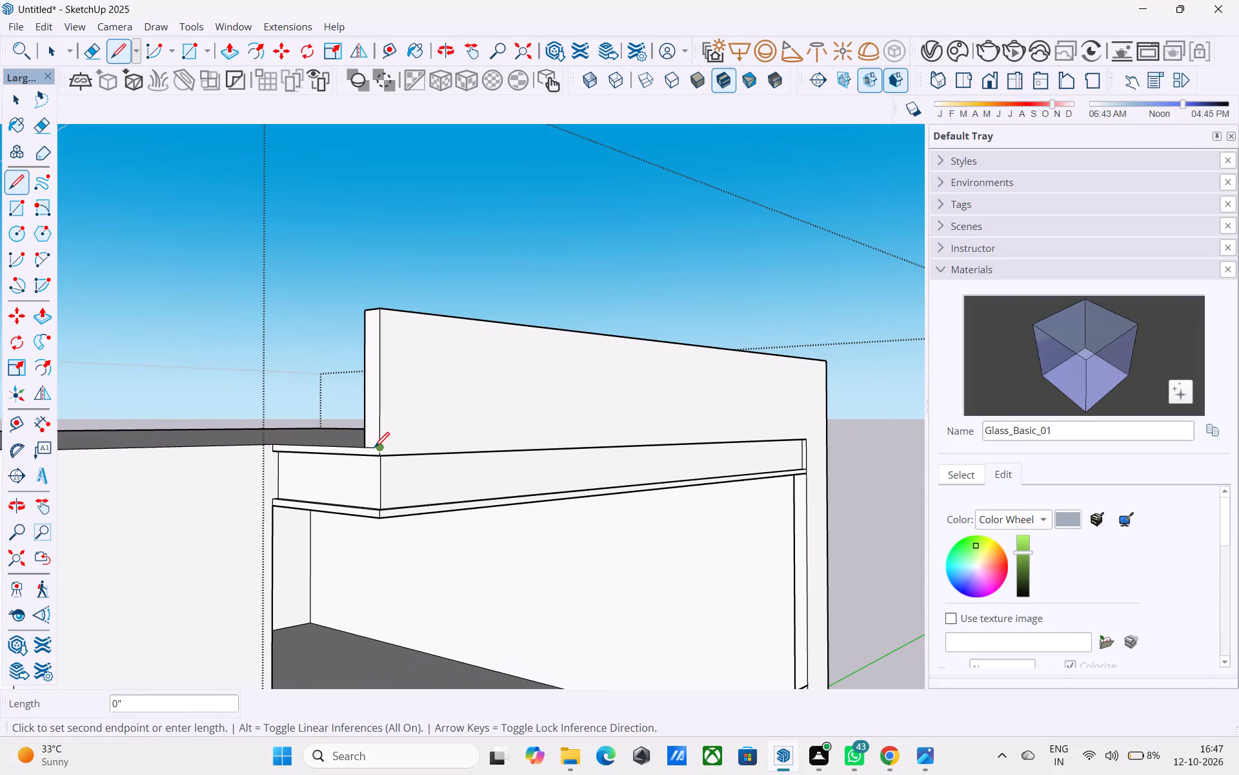
middle_click_drag(594, 404, 281, 508, "shift")
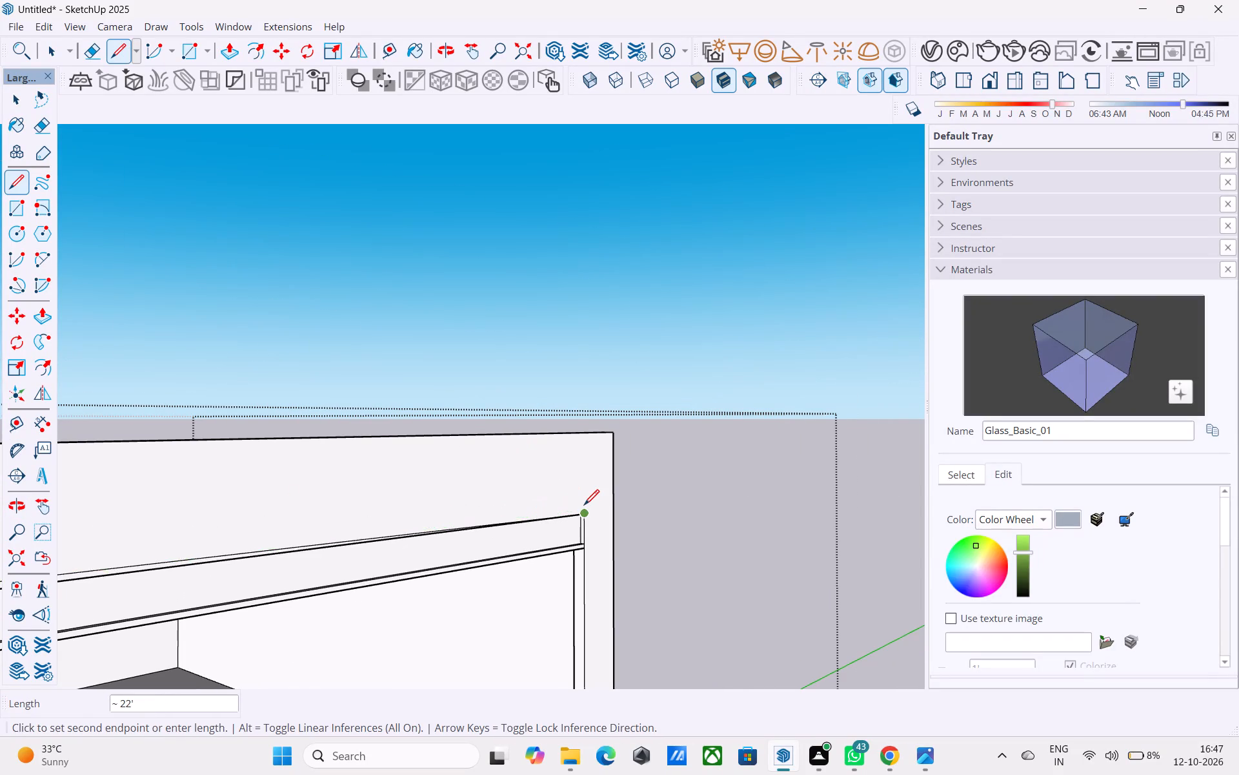
scroll(584, 506, "up", 9)
left_click(585, 513)
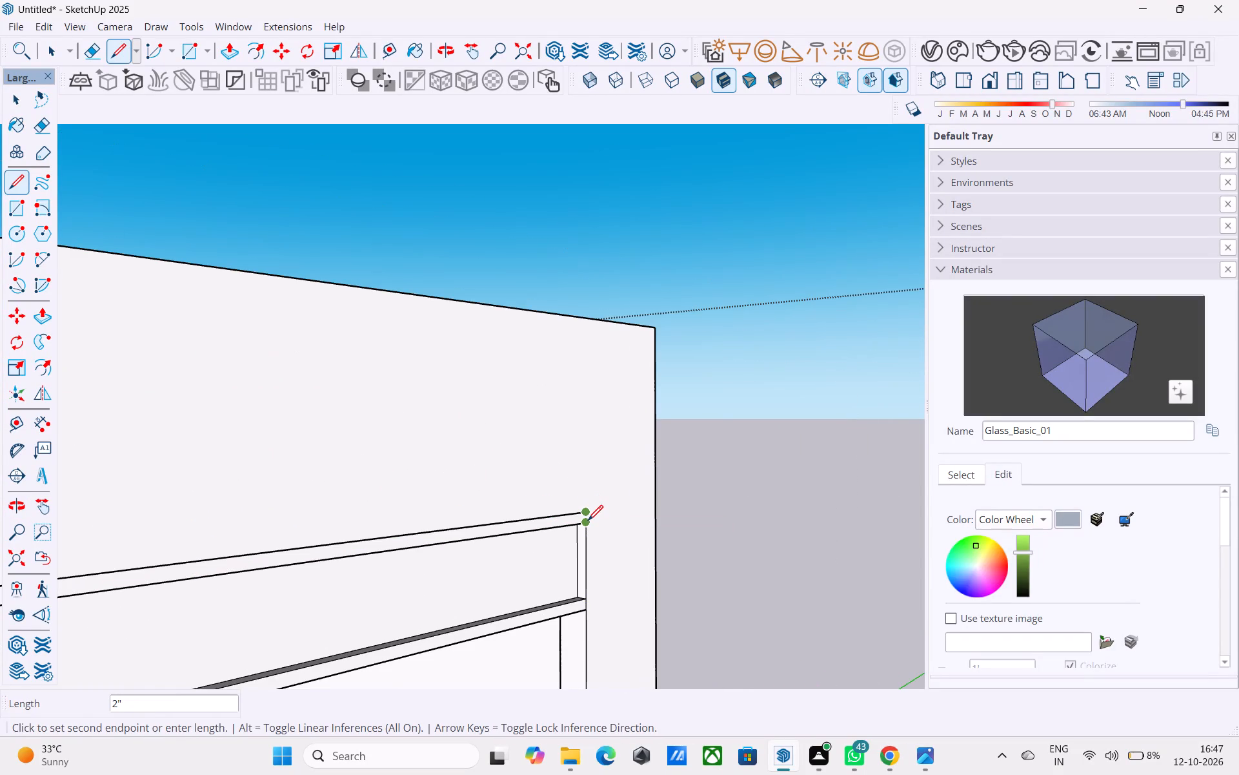
left_click(587, 522)
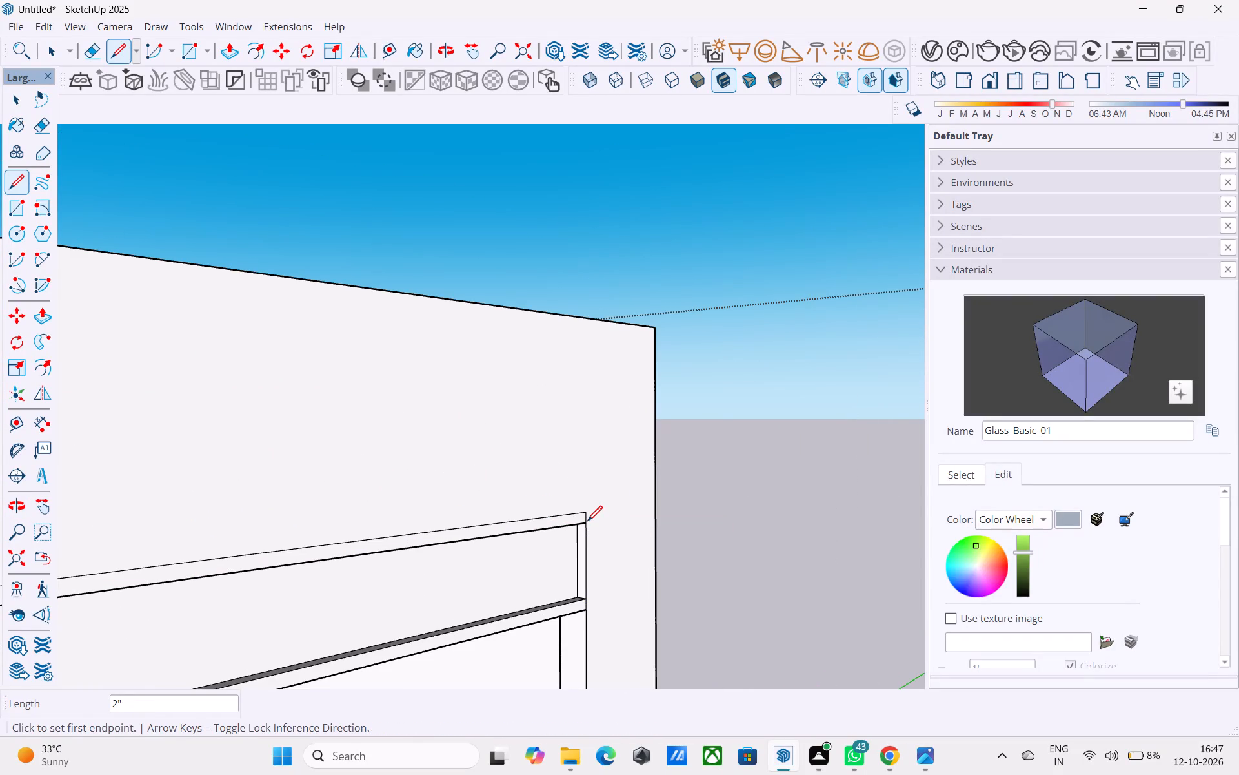
key("space")
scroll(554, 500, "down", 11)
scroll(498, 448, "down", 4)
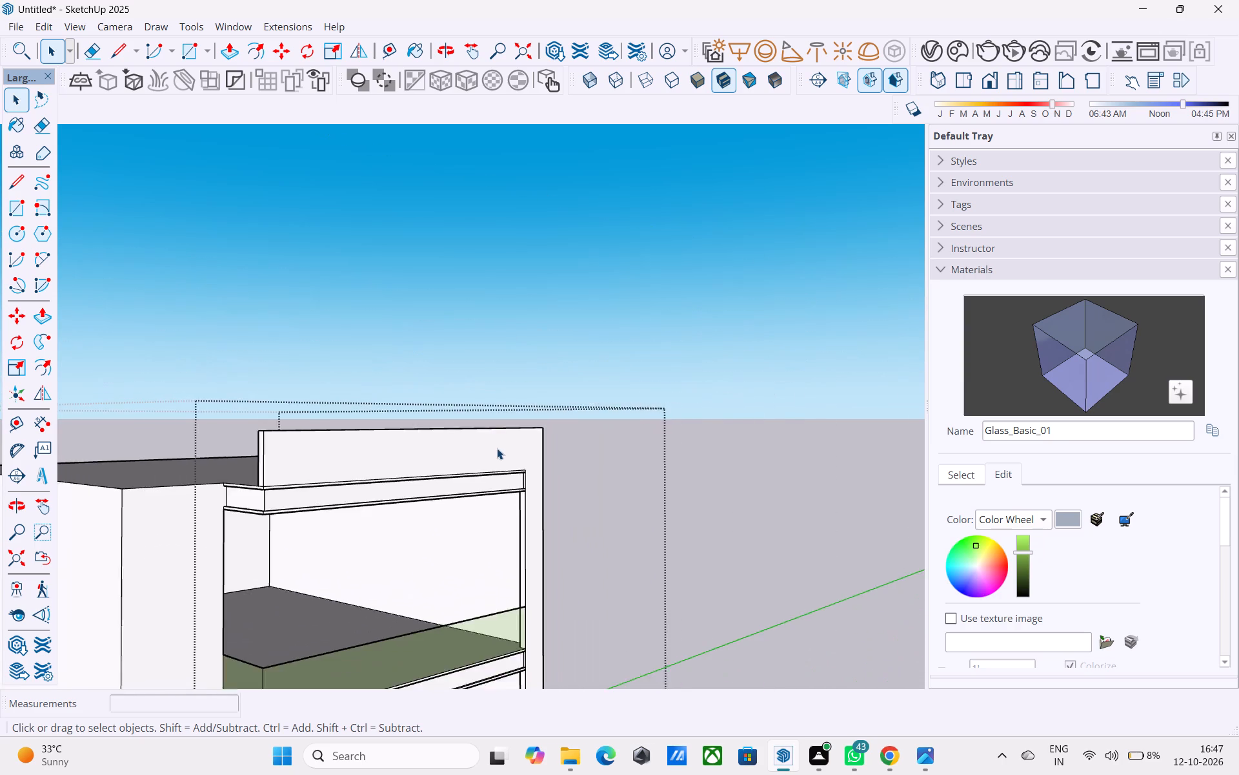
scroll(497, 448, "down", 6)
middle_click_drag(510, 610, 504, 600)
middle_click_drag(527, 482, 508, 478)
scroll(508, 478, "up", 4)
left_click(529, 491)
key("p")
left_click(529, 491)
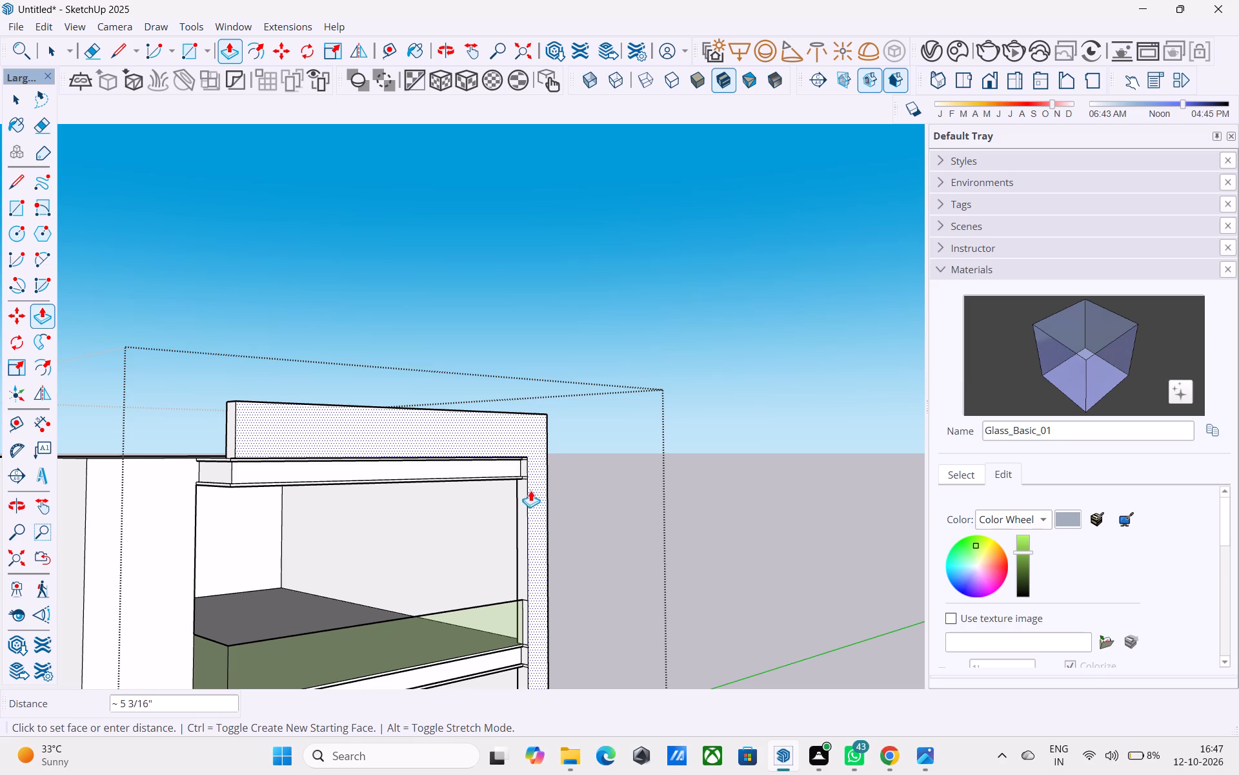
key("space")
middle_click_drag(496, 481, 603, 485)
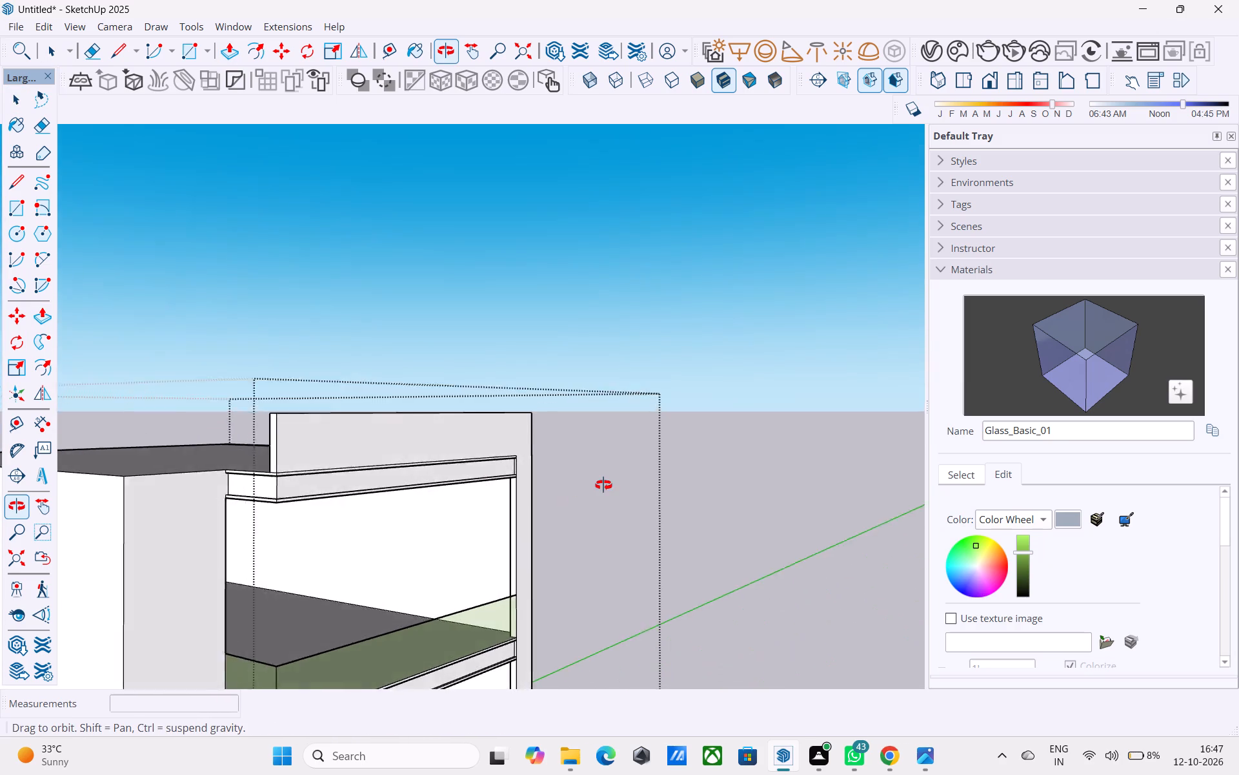
Push/Pull the front face of the top slab's upper trim band outward by 2".
middle_click_drag(603, 485, 633, 484)
scroll(462, 495, "up", 7)
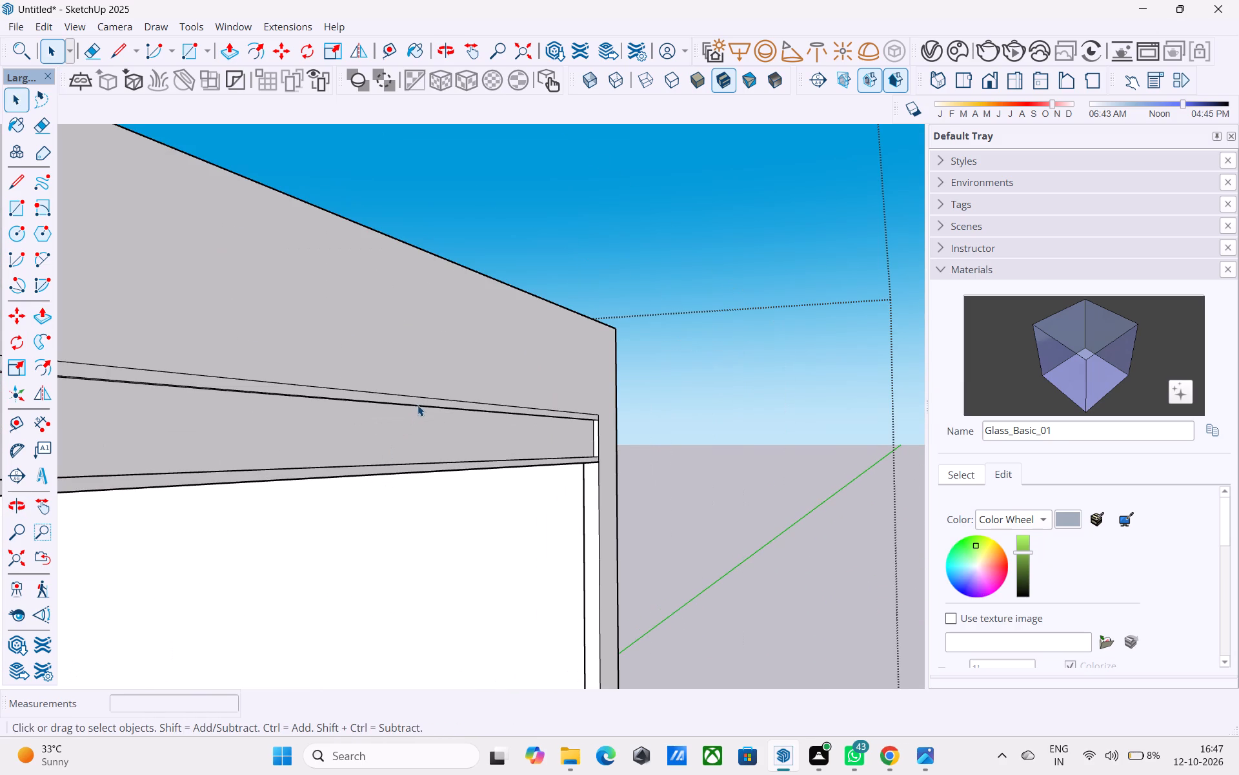
left_click(419, 401)
key("p")
left_click(419, 401)
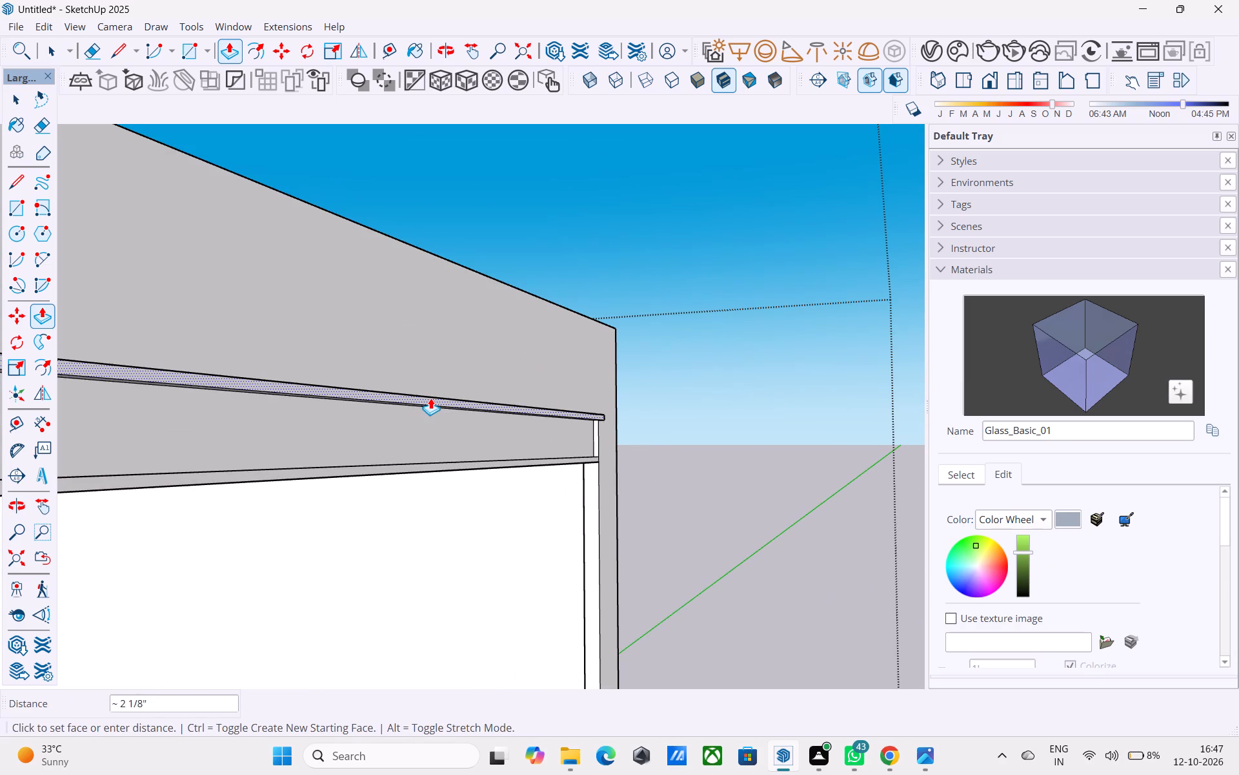
type("2\"")
key("Return")
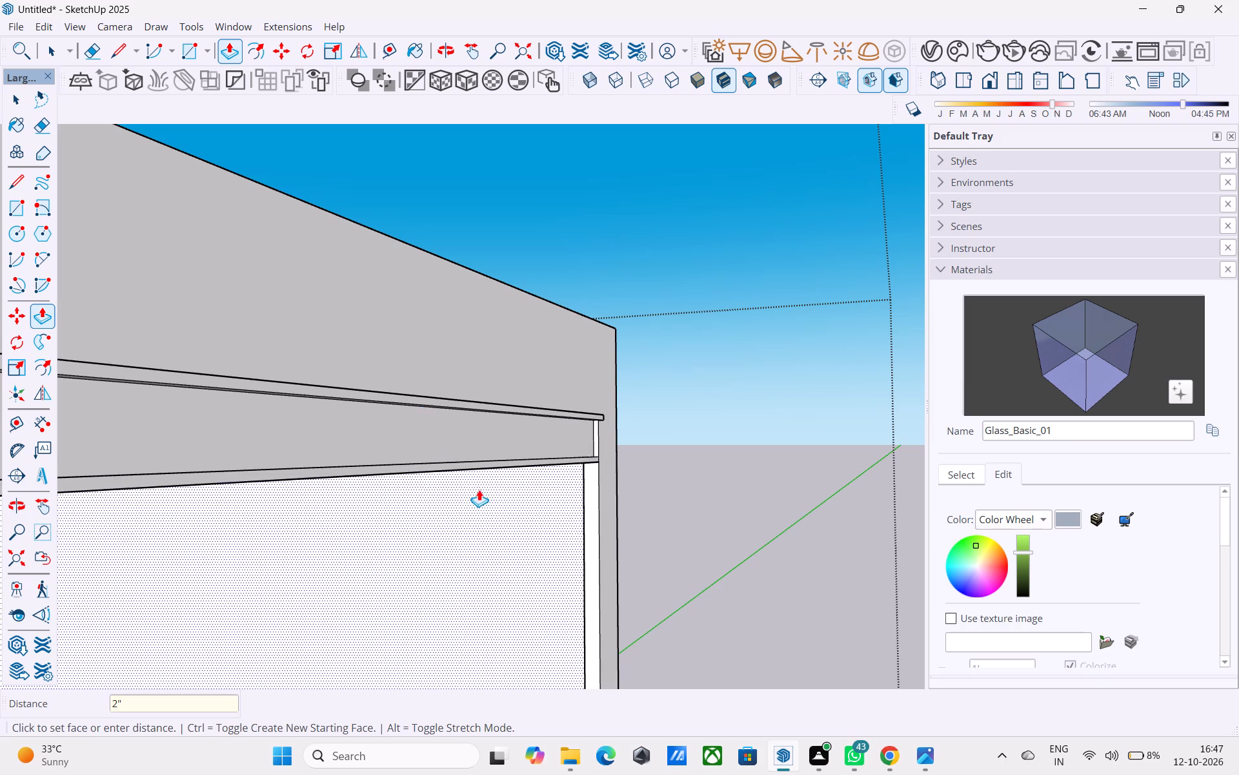
Push/Pull the front face of the top slab's lower trim band outward by the same 2".
scroll(475, 484, "up", 2)
left_click(471, 452)
key("p")
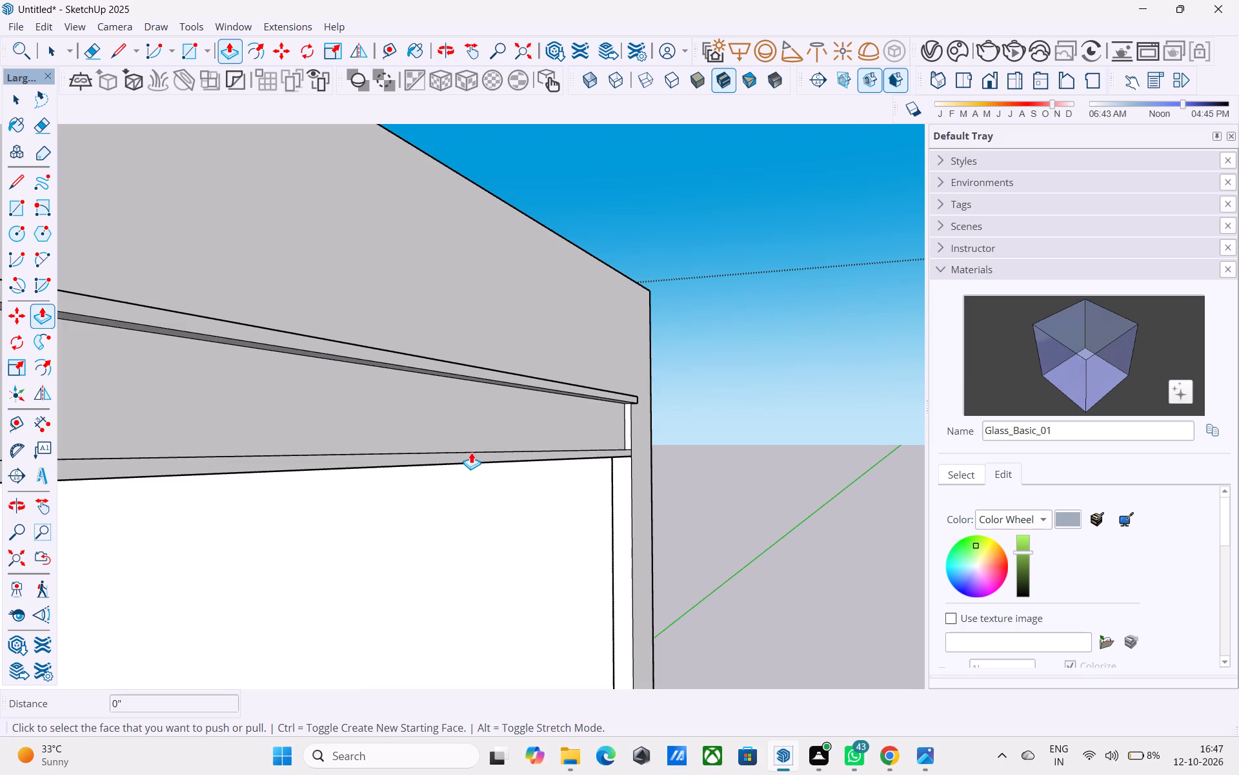
left_click(468, 453)
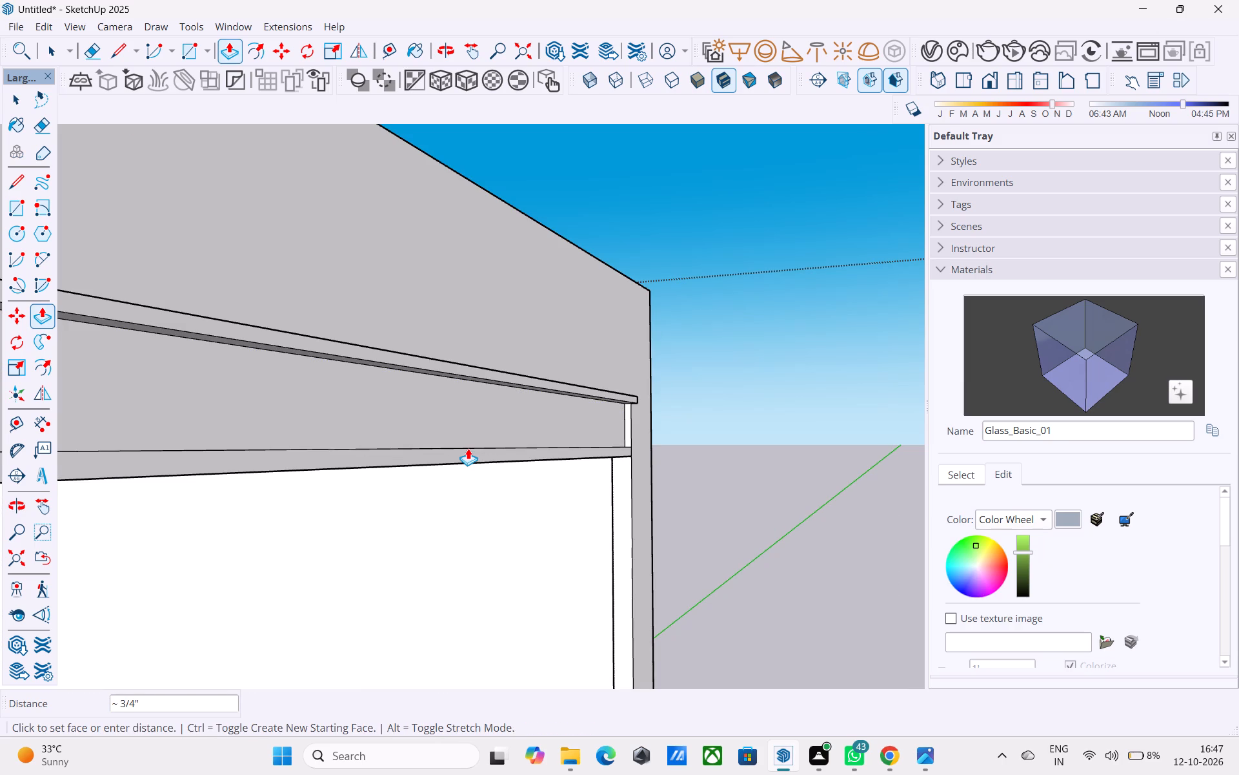
key("p")
double_click(468, 455)
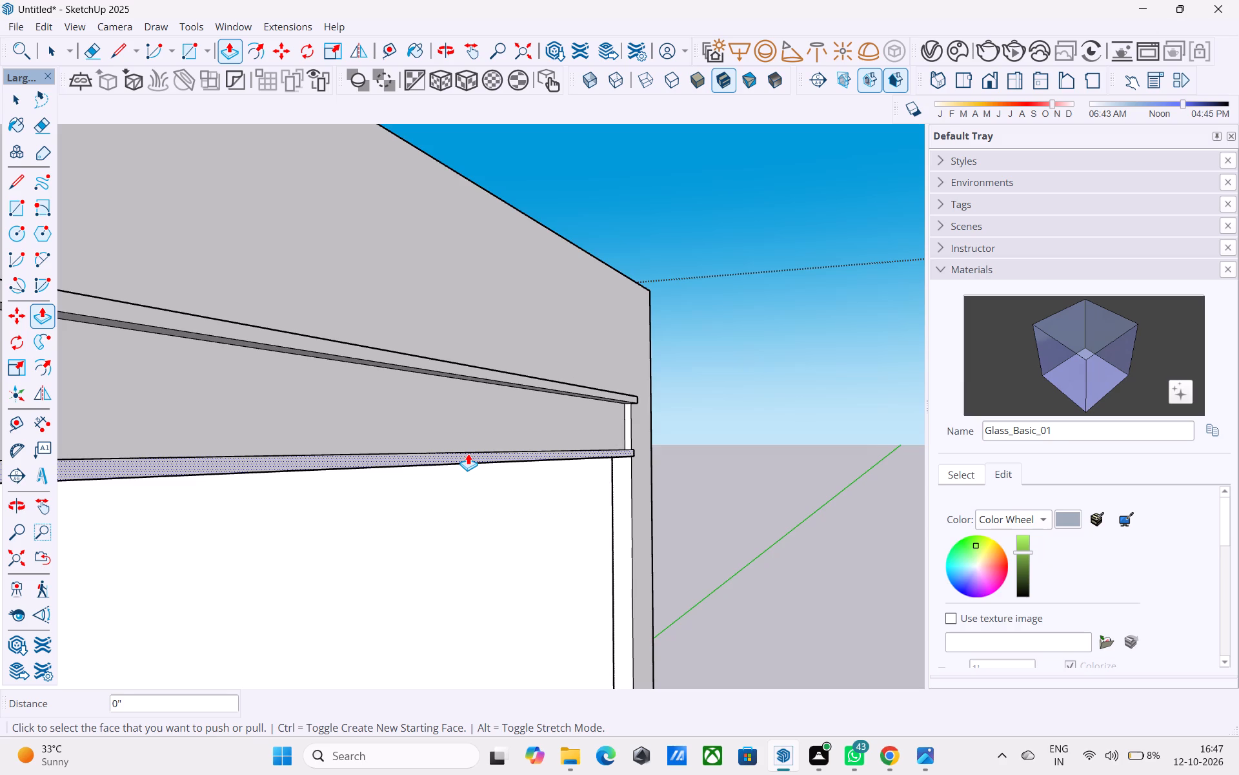
Extend the upper and lower trim bands on the top slab's short return side outward by the same 2".
scroll(463, 455, "down", 11)
scroll(202, 426, "up", 5)
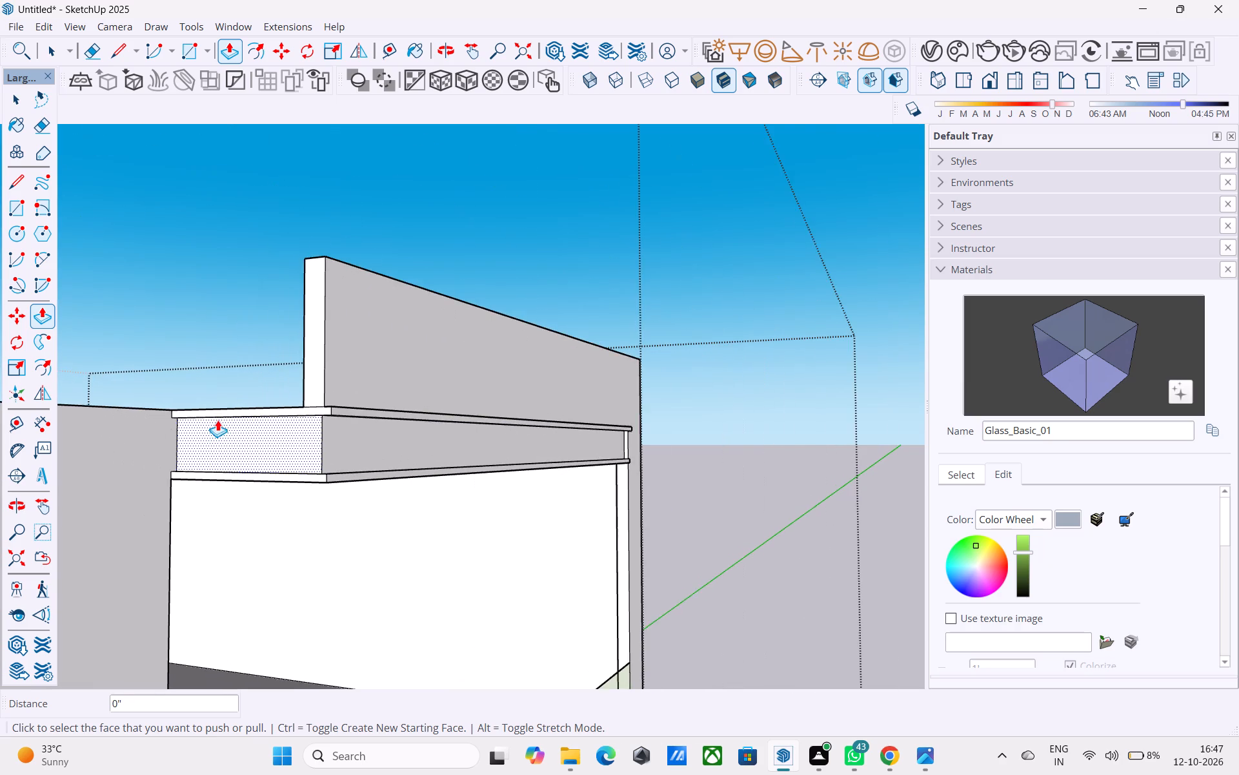
middle_click_drag(268, 428, 336, 437)
scroll(327, 431, "up", 7)
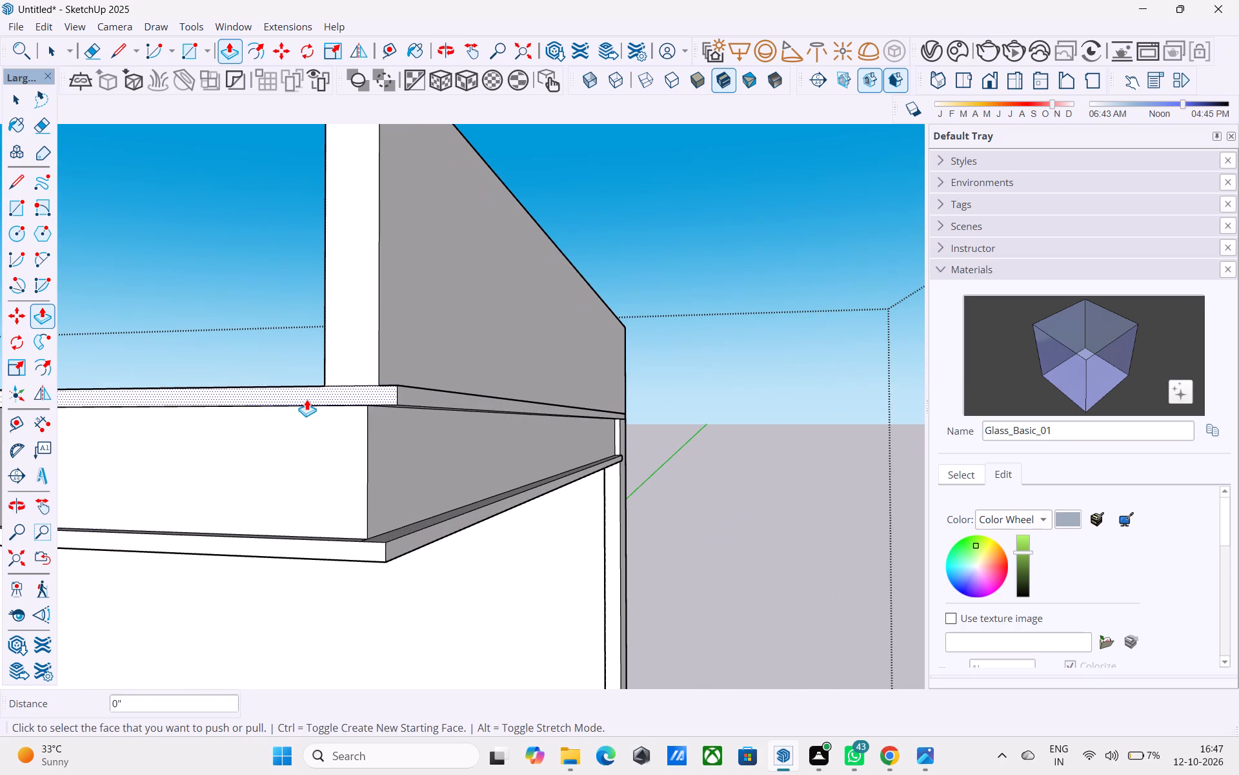
double_click(308, 395)
double_click(310, 543)
Push/Pull the front face of the middle slab's upper trim band, below the glass parapet, by the same 2".
scroll(265, 415, "down", 2)
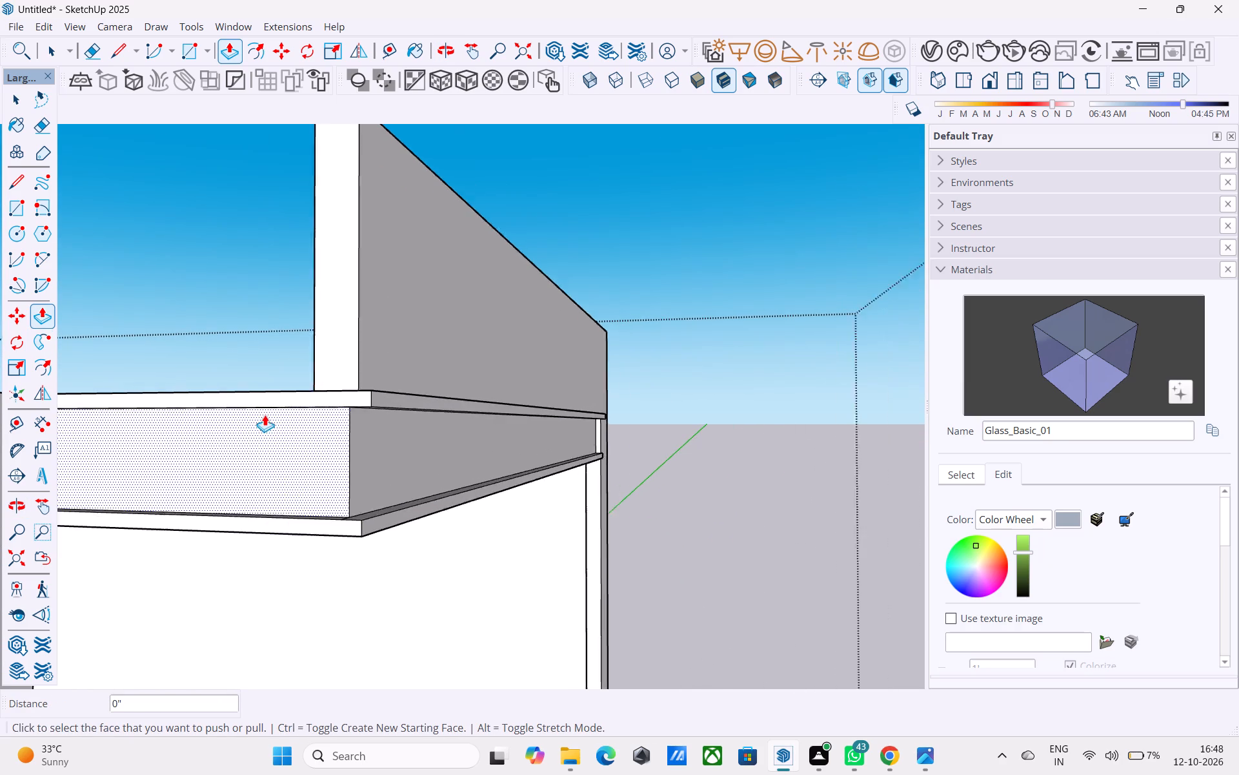
scroll(265, 415, "down", 20)
scroll(265, 415, "down", 7)
middle_click_drag(385, 531, 270, 706)
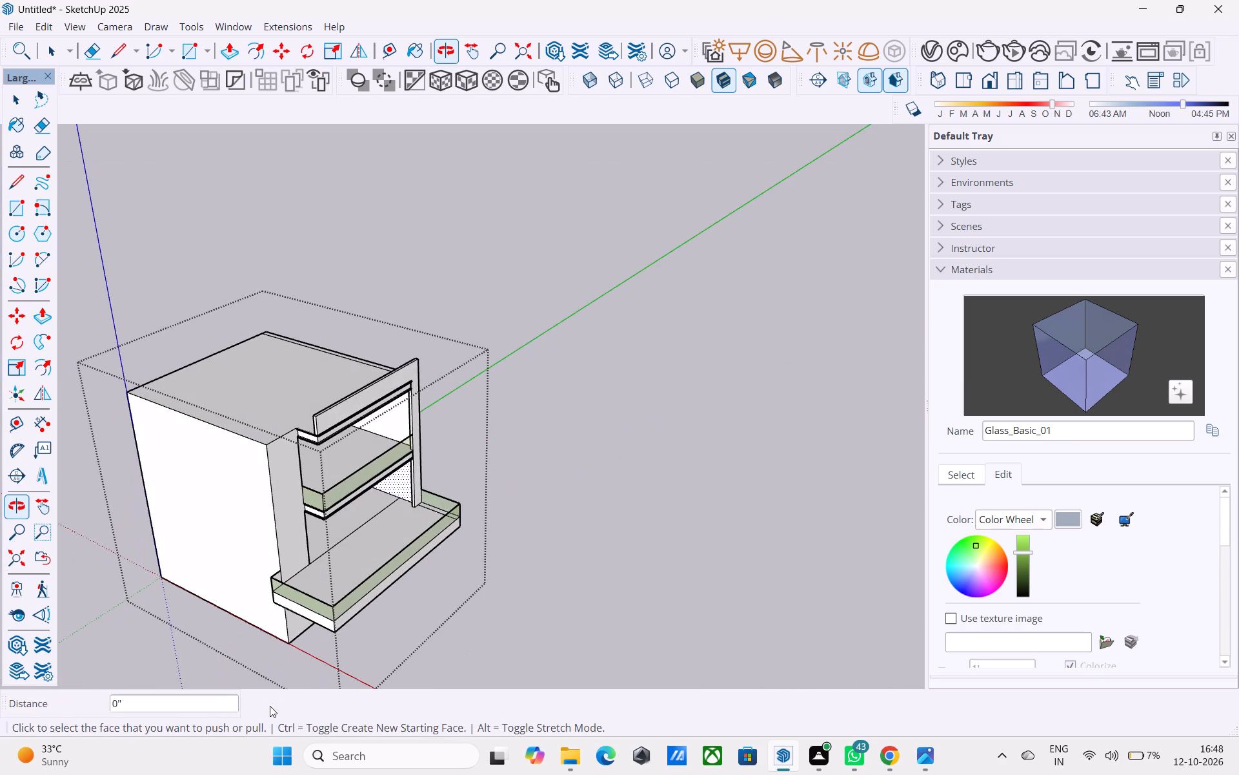
middle_click_drag(383, 595, 178, 576)
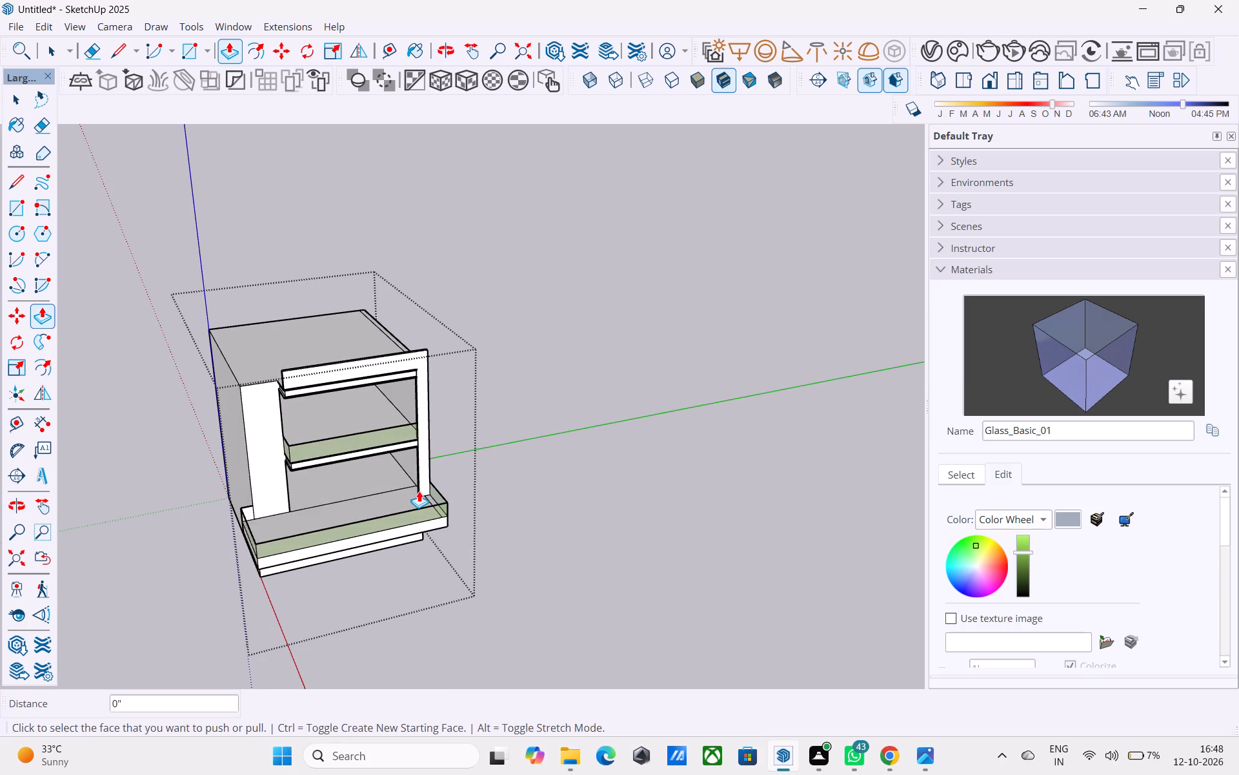
scroll(411, 417, "up", 9)
scroll(350, 484, "up", 1)
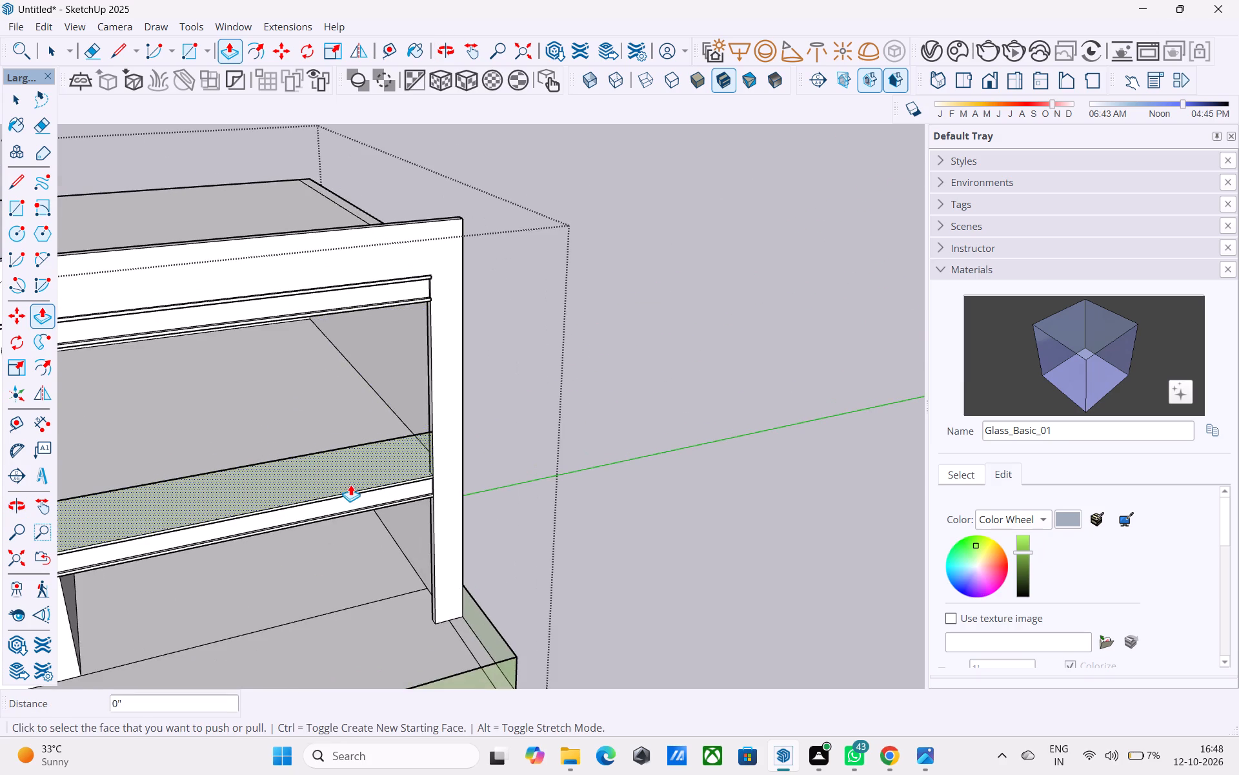
middle_click_drag(350, 487, 488, 436)
scroll(428, 458, "up", 4)
middle_click_drag(425, 456, 528, 403)
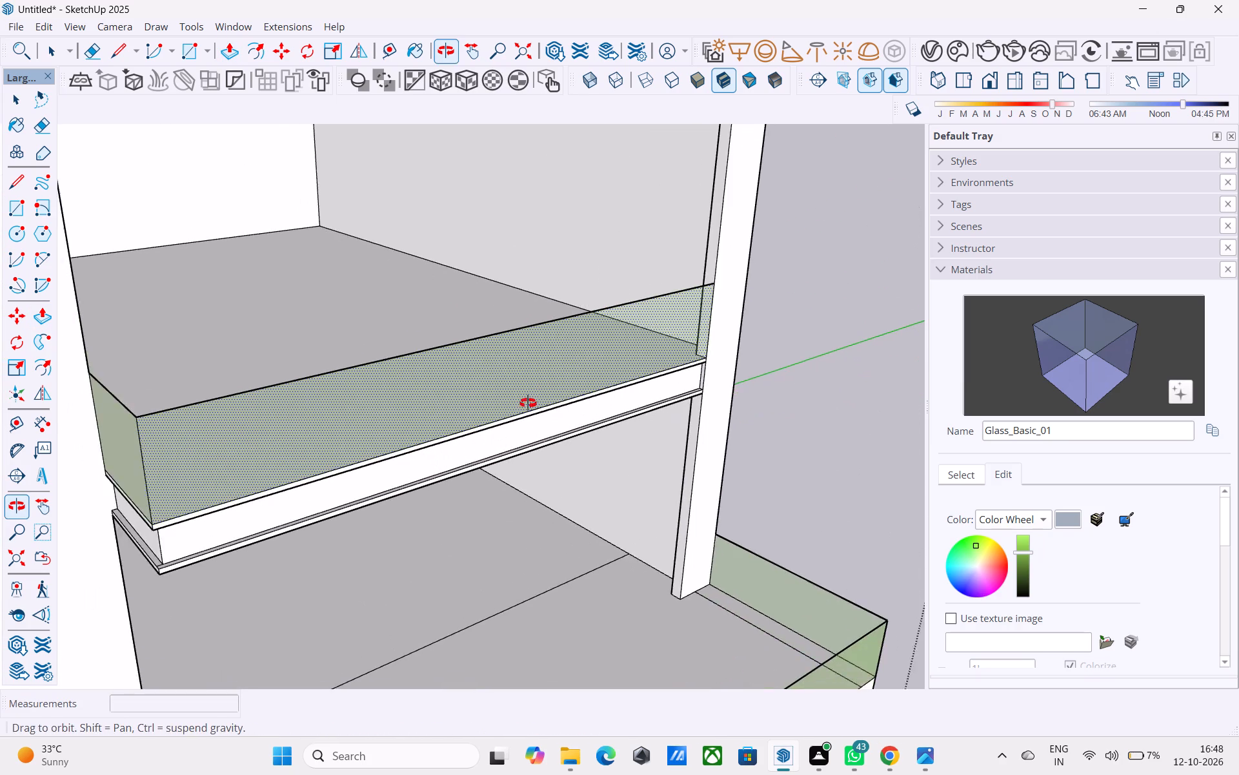
middle_click_drag(528, 403, 544, 398)
scroll(552, 397, "up", 8)
double_click(569, 406)
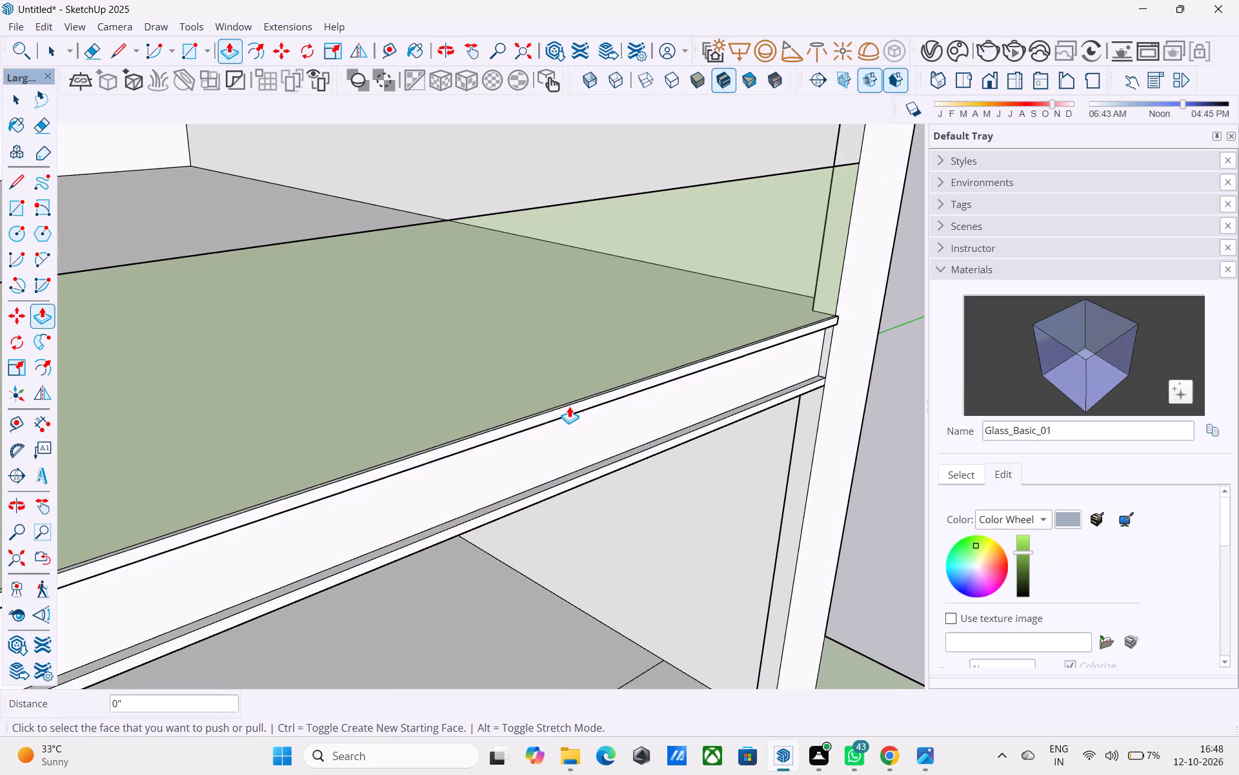
Start saving the model, choosing the Downloads folder and entering the file name "i pro 31".
scroll(565, 404, "down", 19)
middle_click_drag(558, 394, 681, 389)
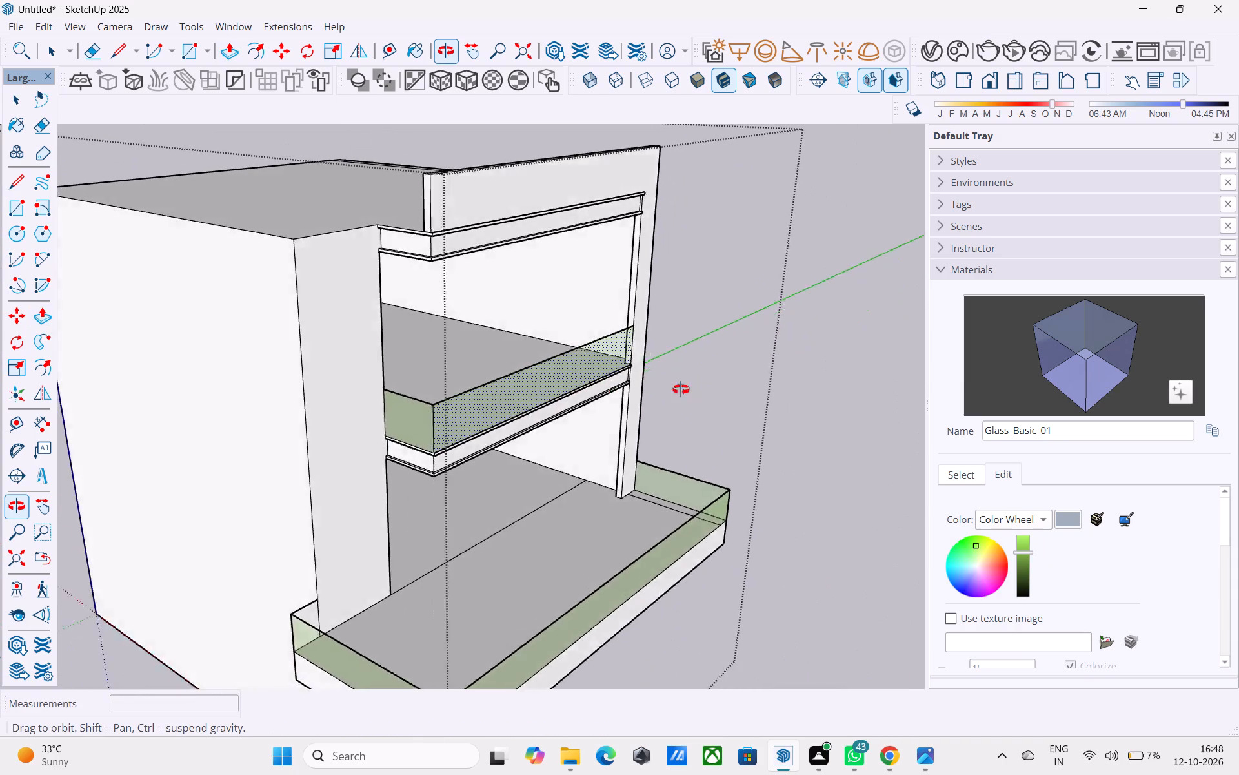
middle_click_drag(681, 389, 608, 391)
key("ctrl+s")
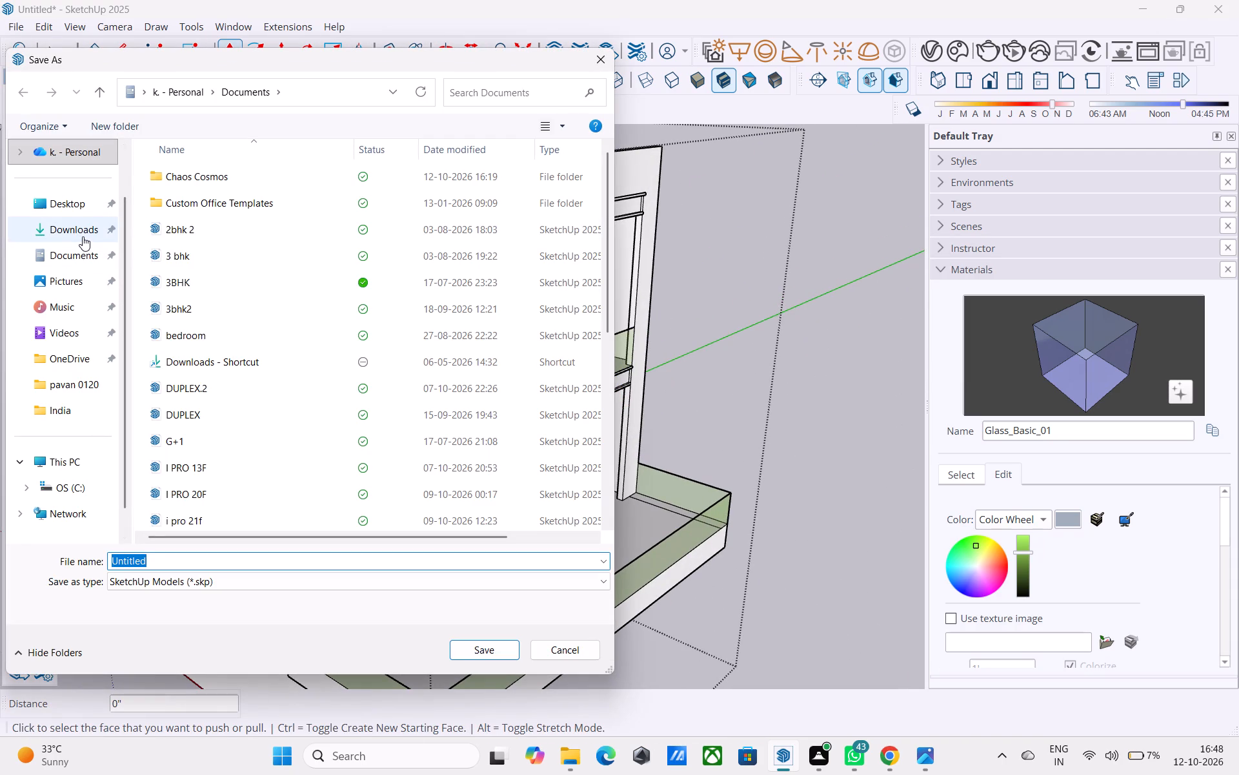
left_click(83, 236)
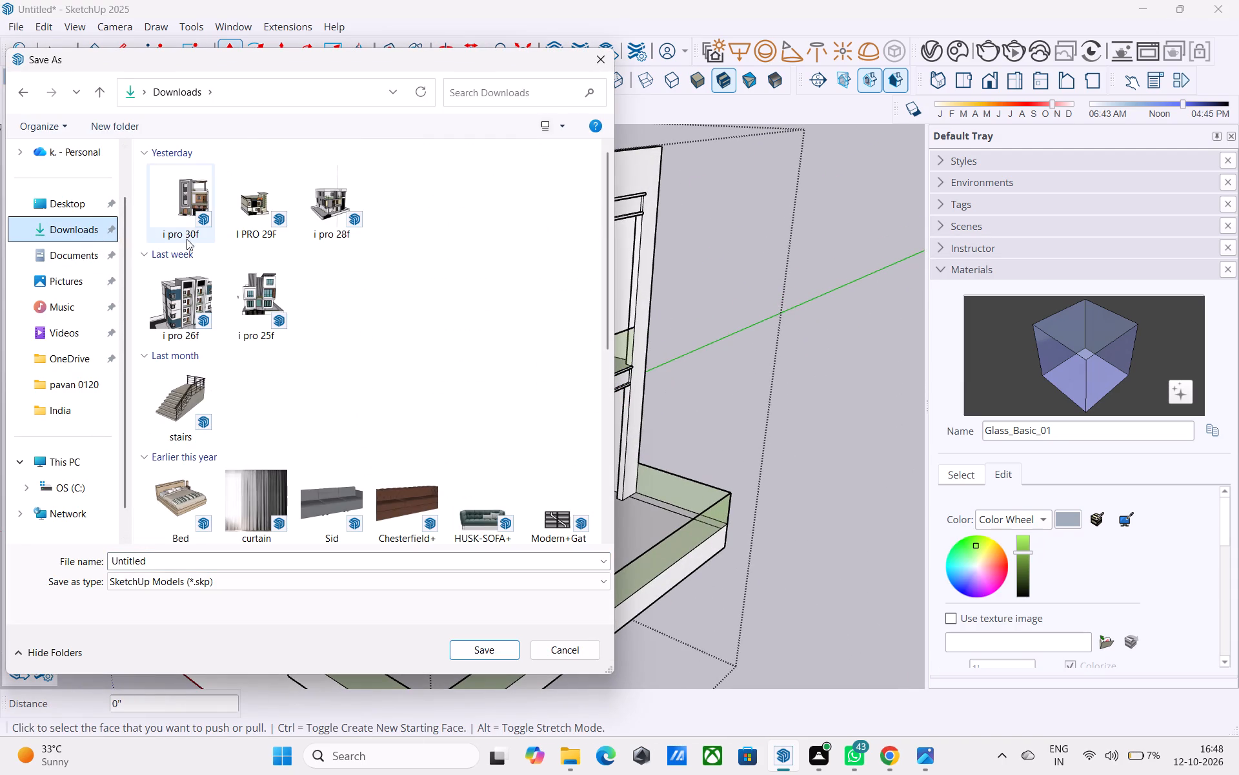
left_click(478, 98)
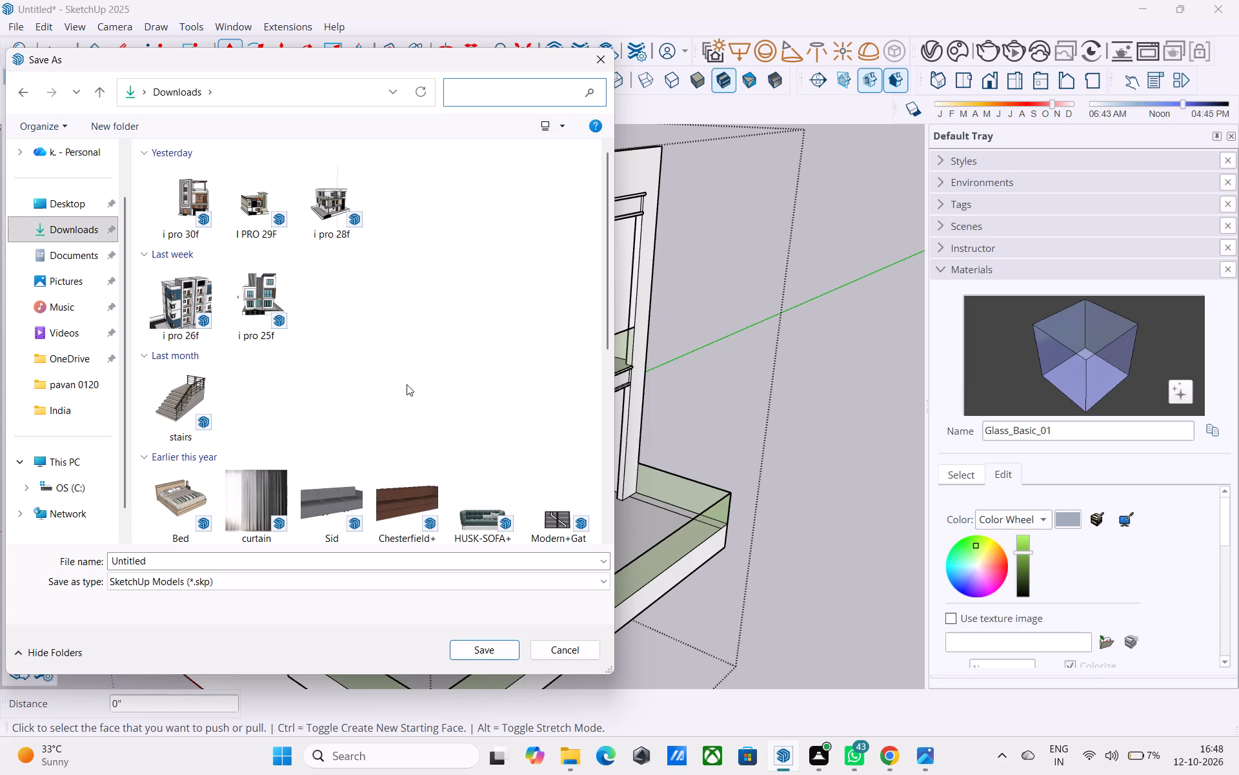
left_click(196, 563)
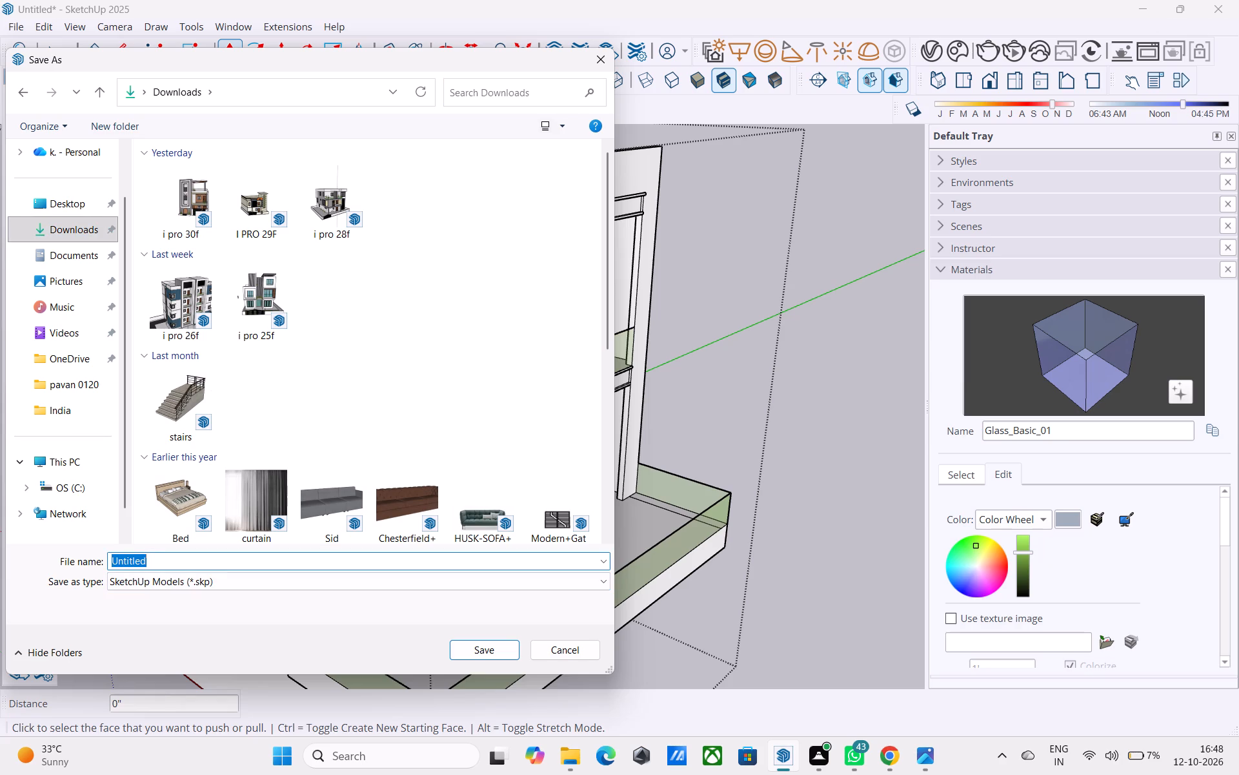
key("i")
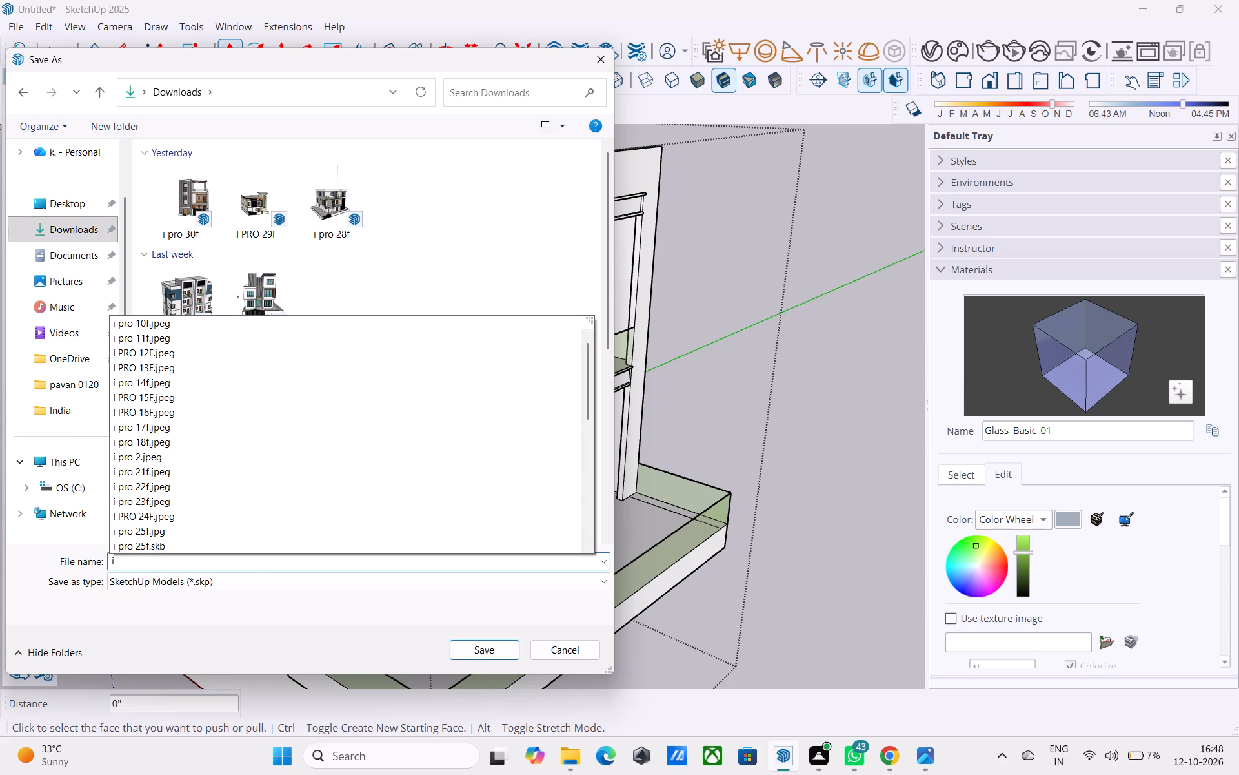
key("space")
type("pro")
key("space")
type("31")
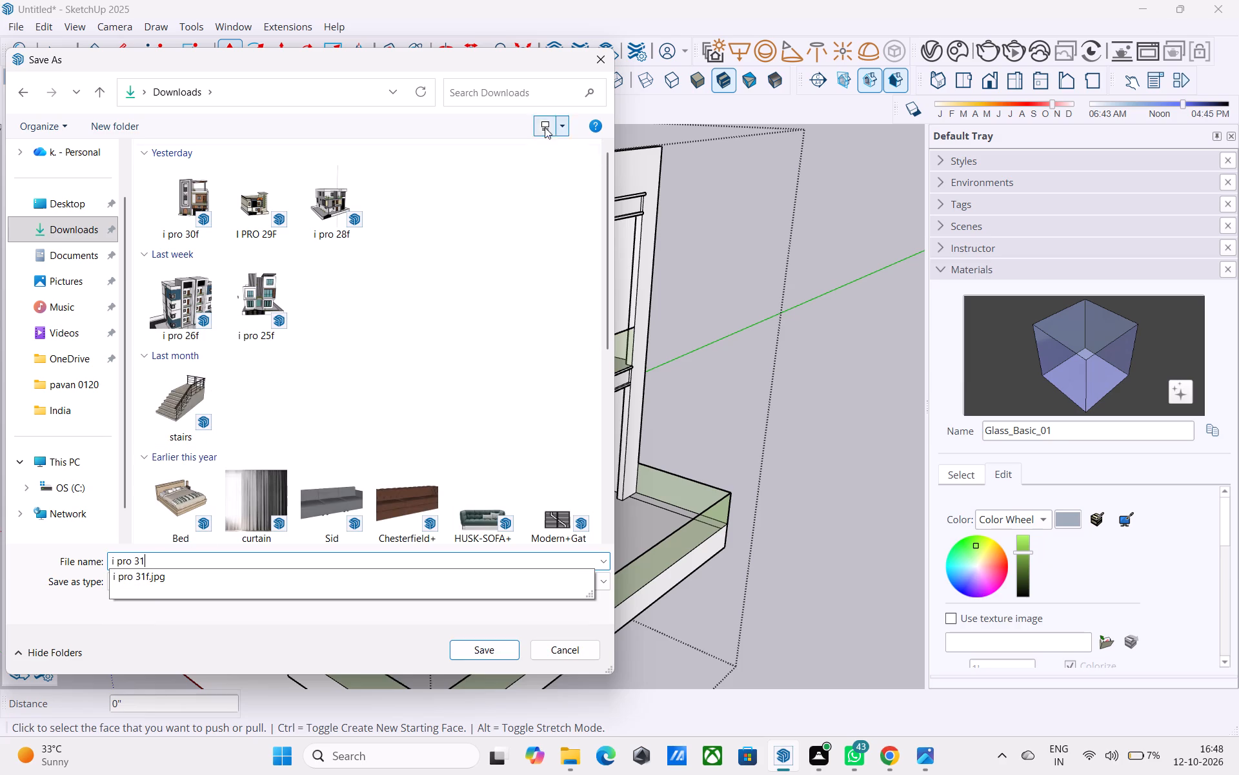
Search the Downloads folder for existing files named "i pro" and "i pro 31".
left_click(505, 88)
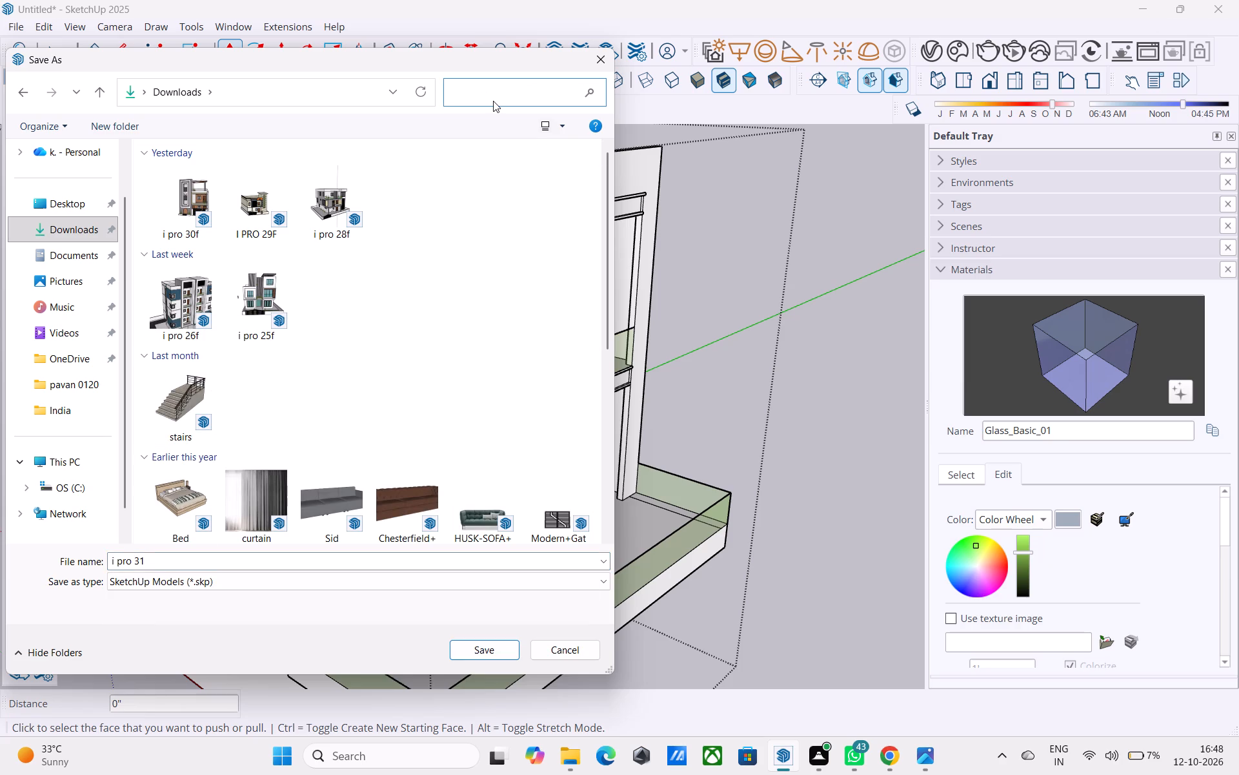
type("ipro")
key("space")
left_click(450, 97)
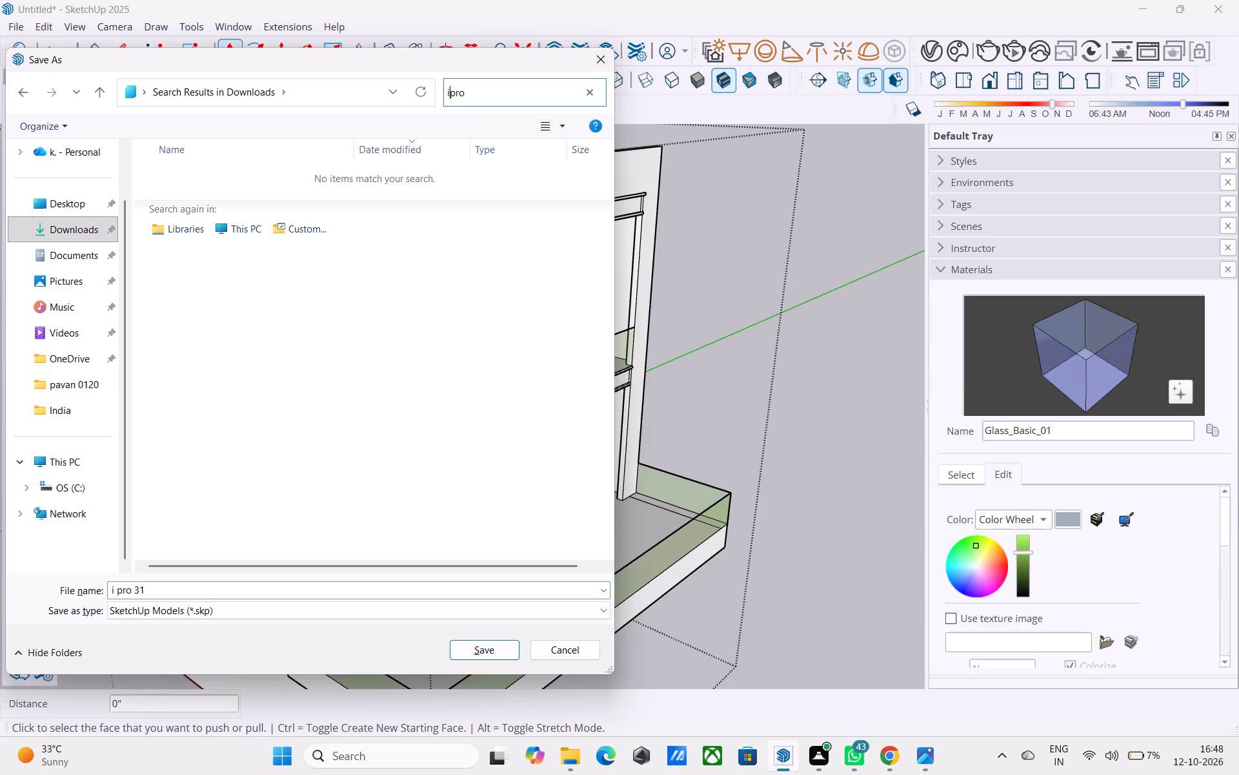
key("space")
double_click(499, 85)
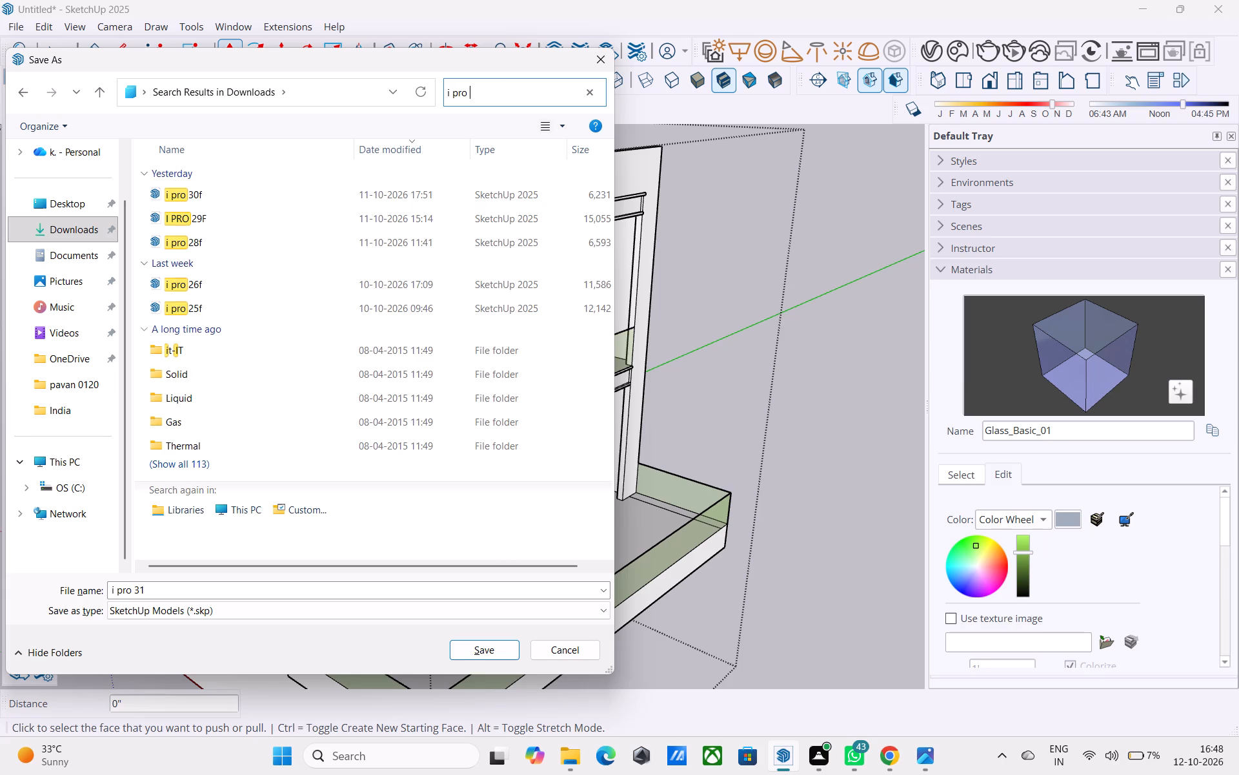
type("31")
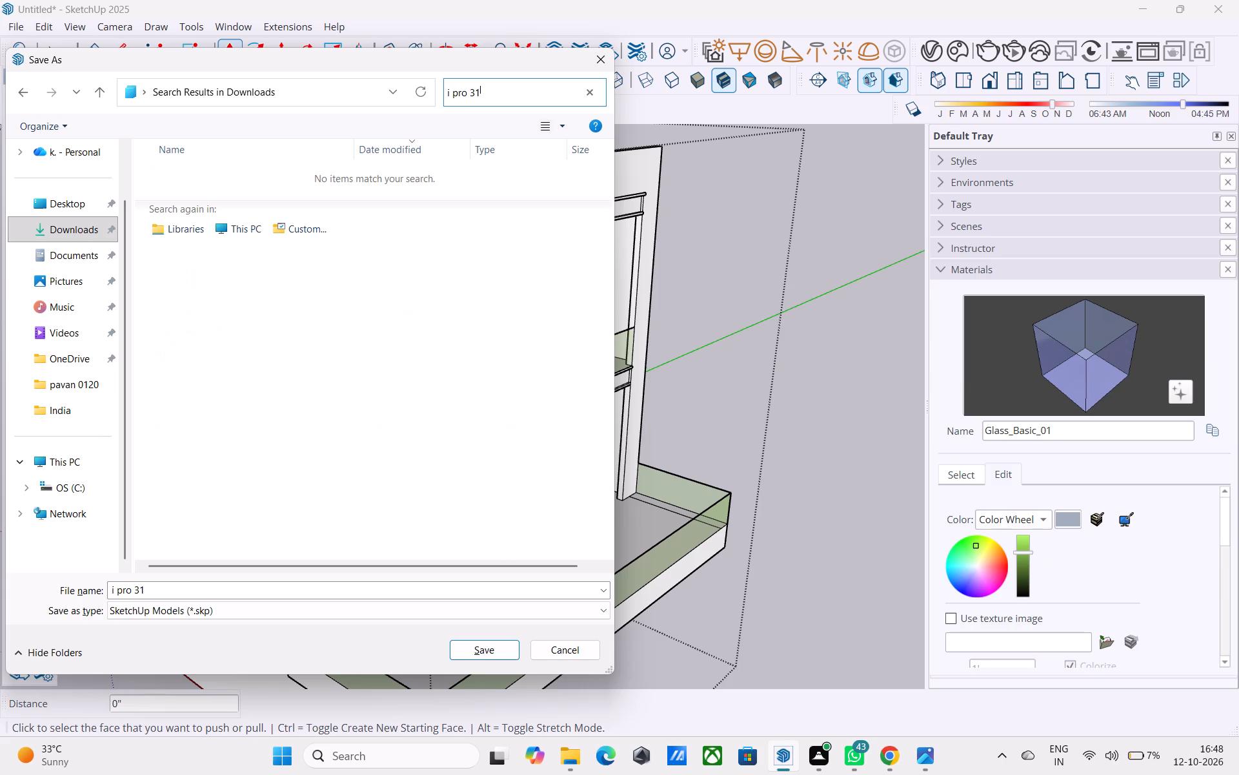
left_click(86, 160)
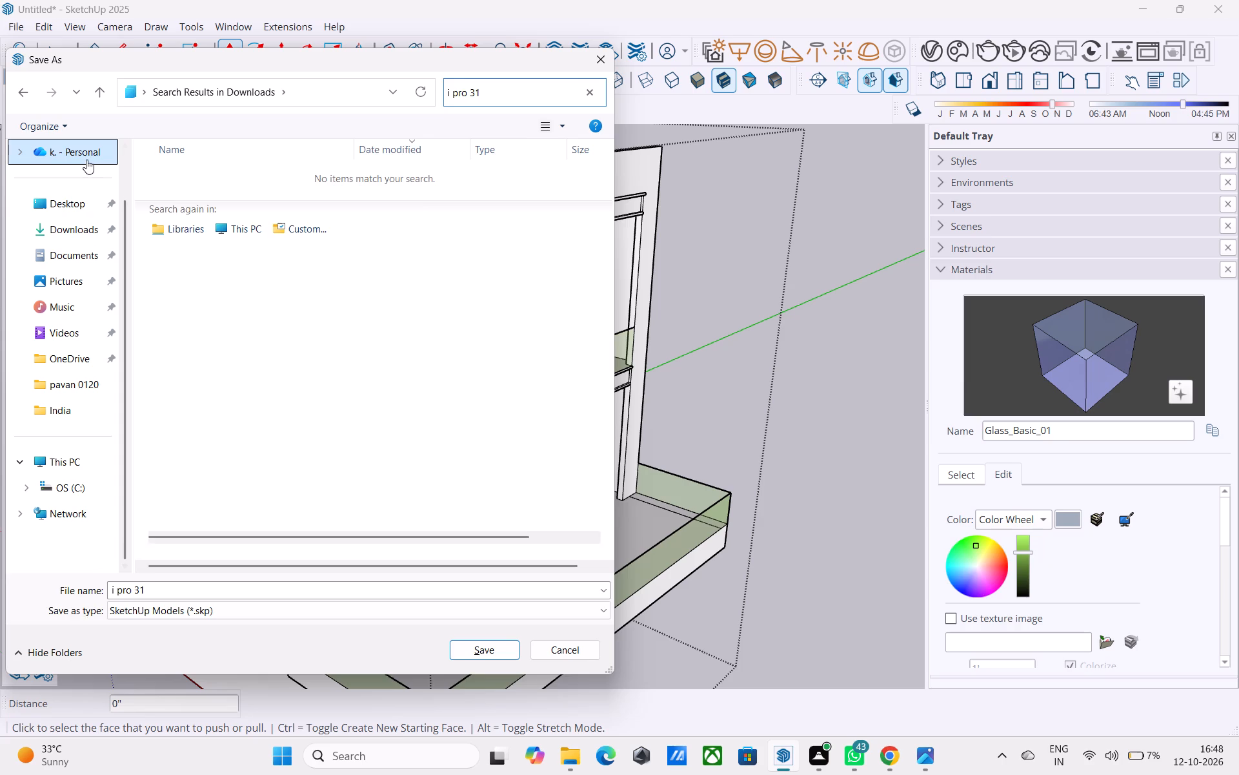
Return to the Downloads folder, complete the file name as "i pro 31f", and save the model there.
left_click(89, 233)
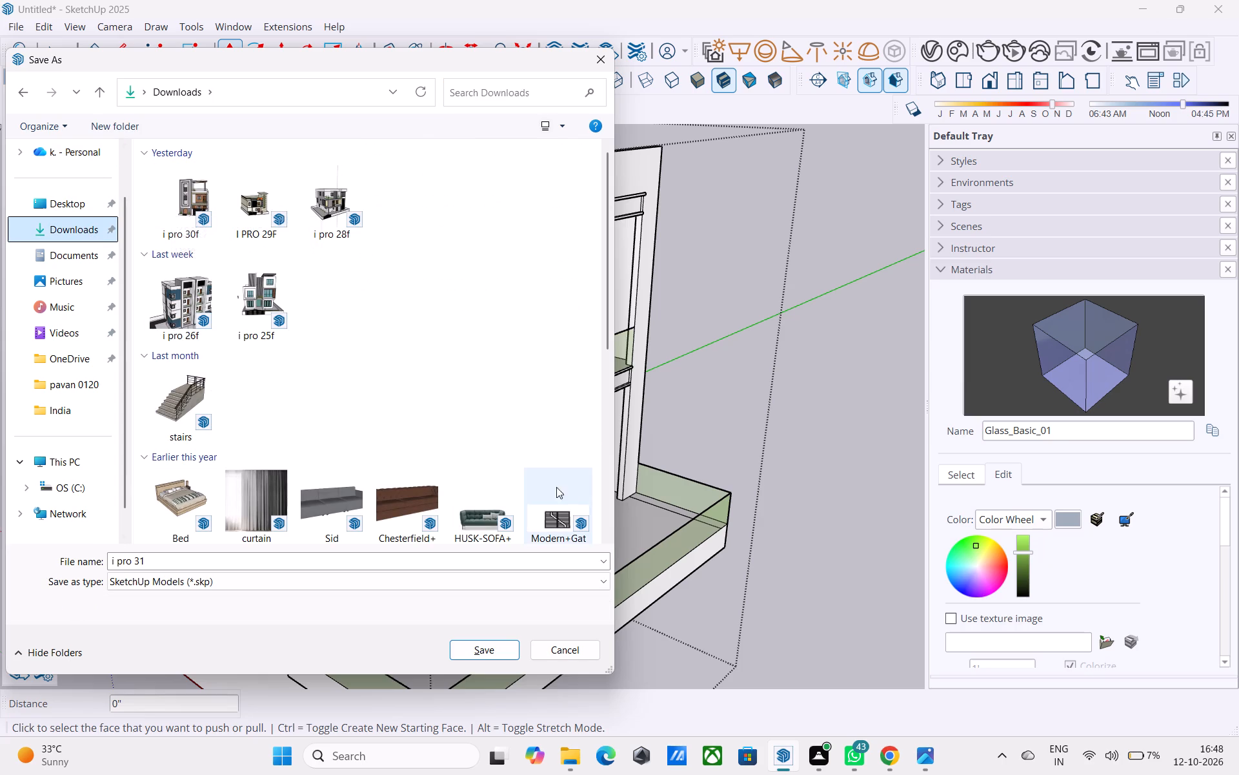
left_click(191, 561)
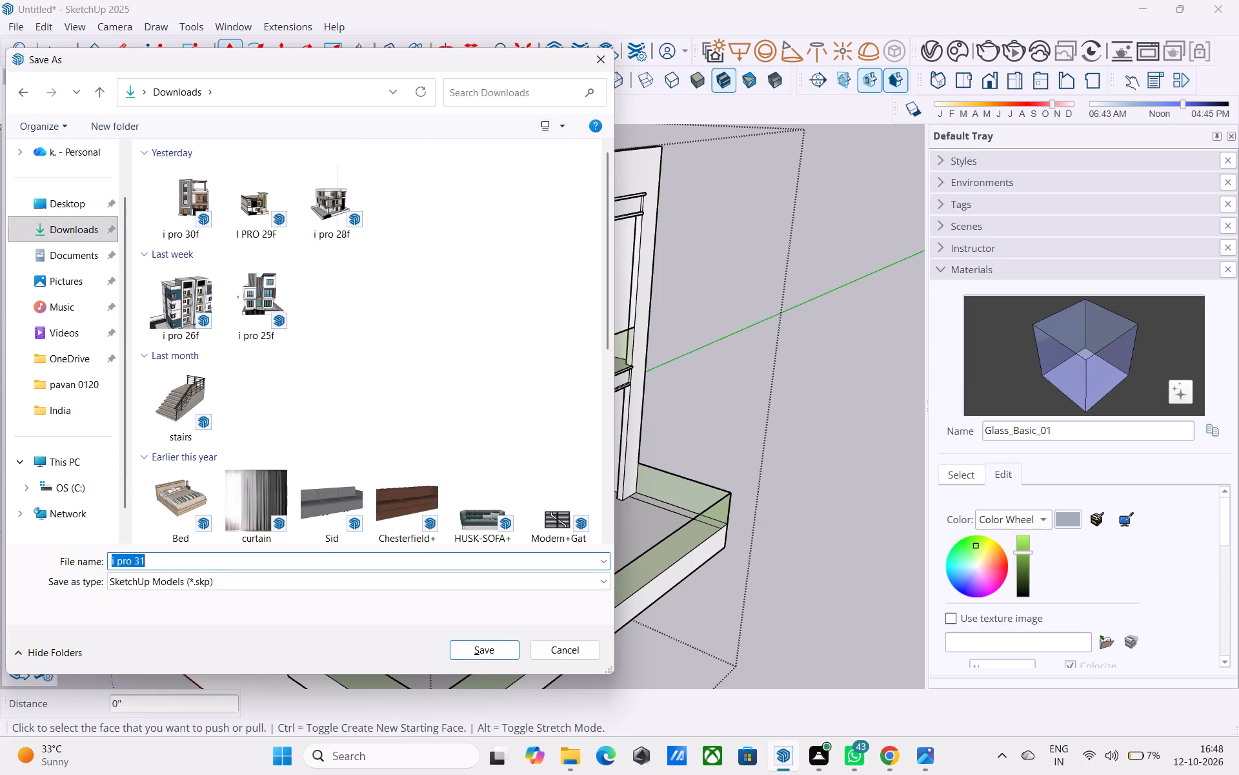
left_click(191, 561)
key("f")
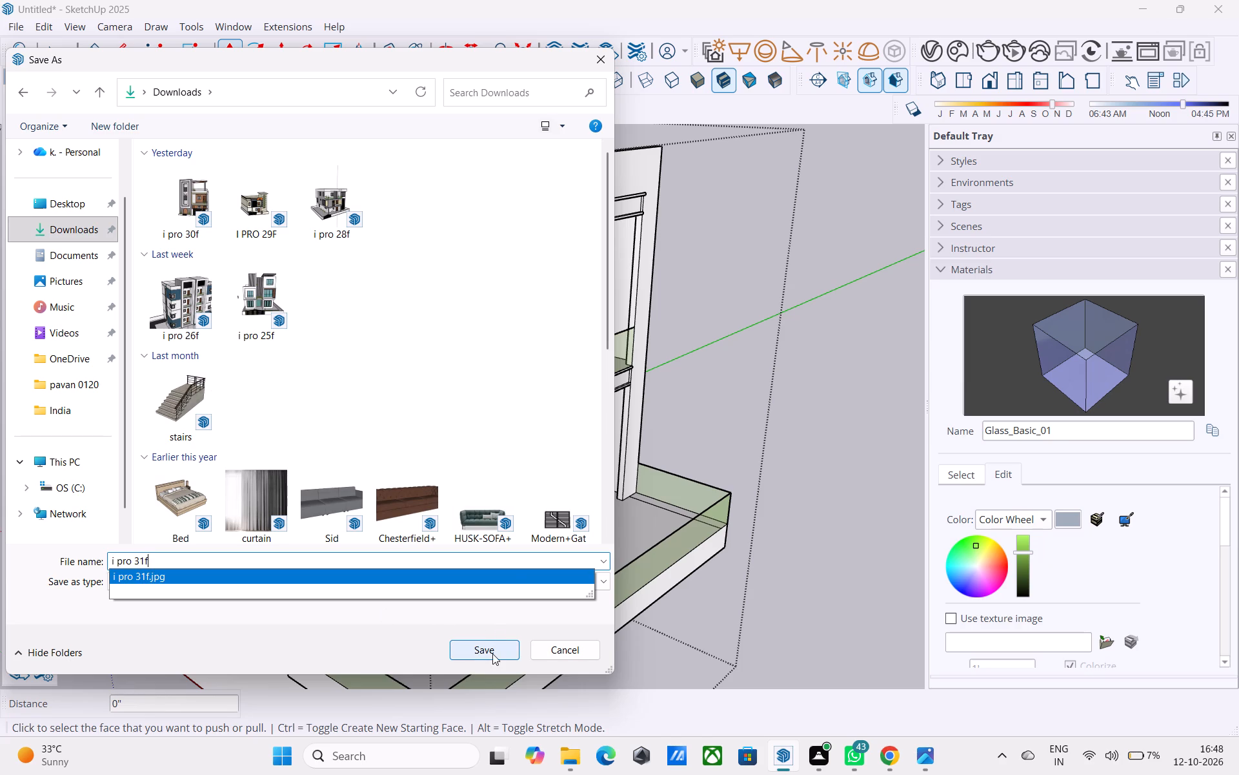
left_click(511, 561)
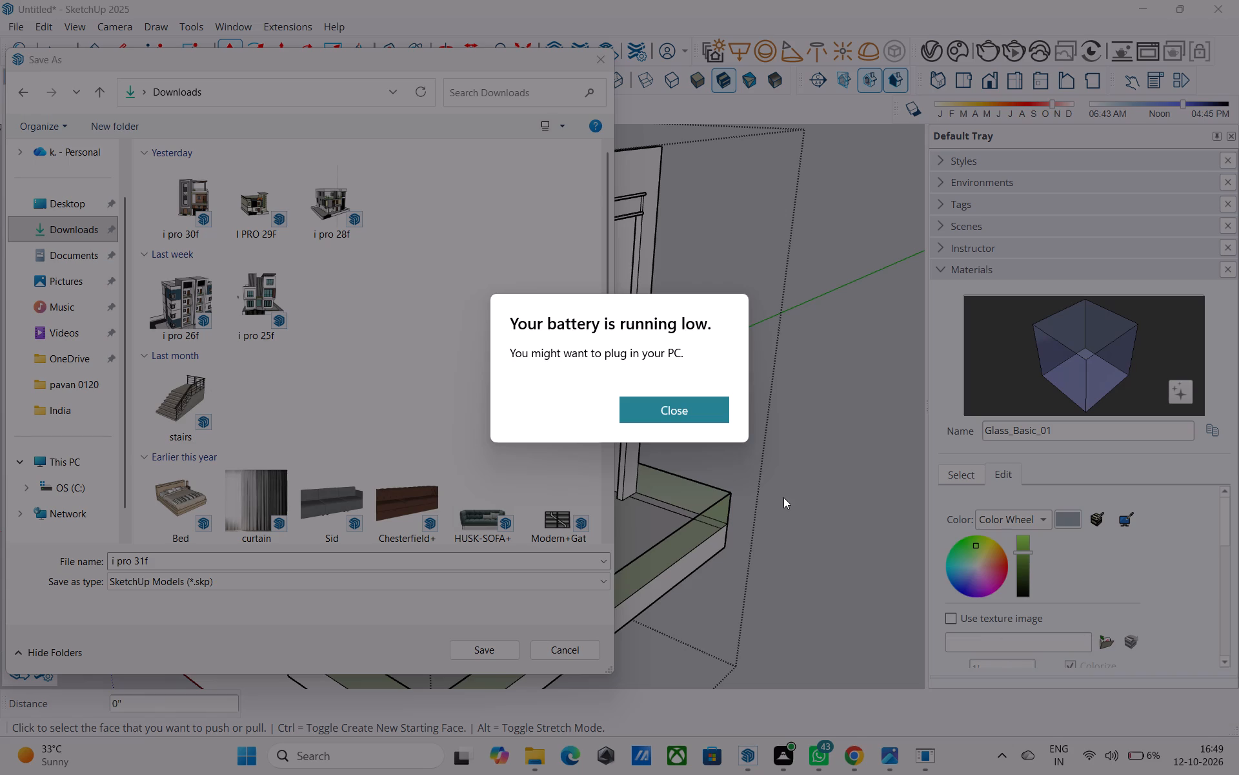
left_click_drag(874, 409, 896, 411)
left_click(834, 377)
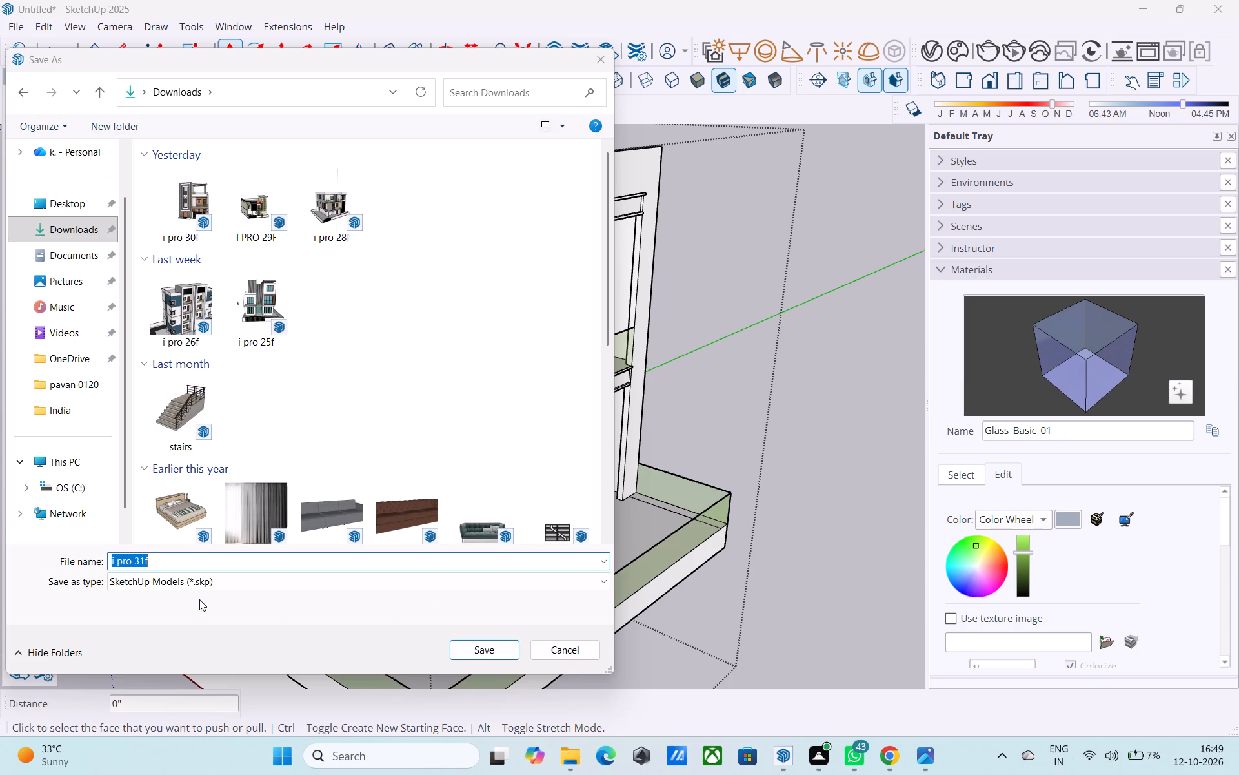
left_click(472, 656)
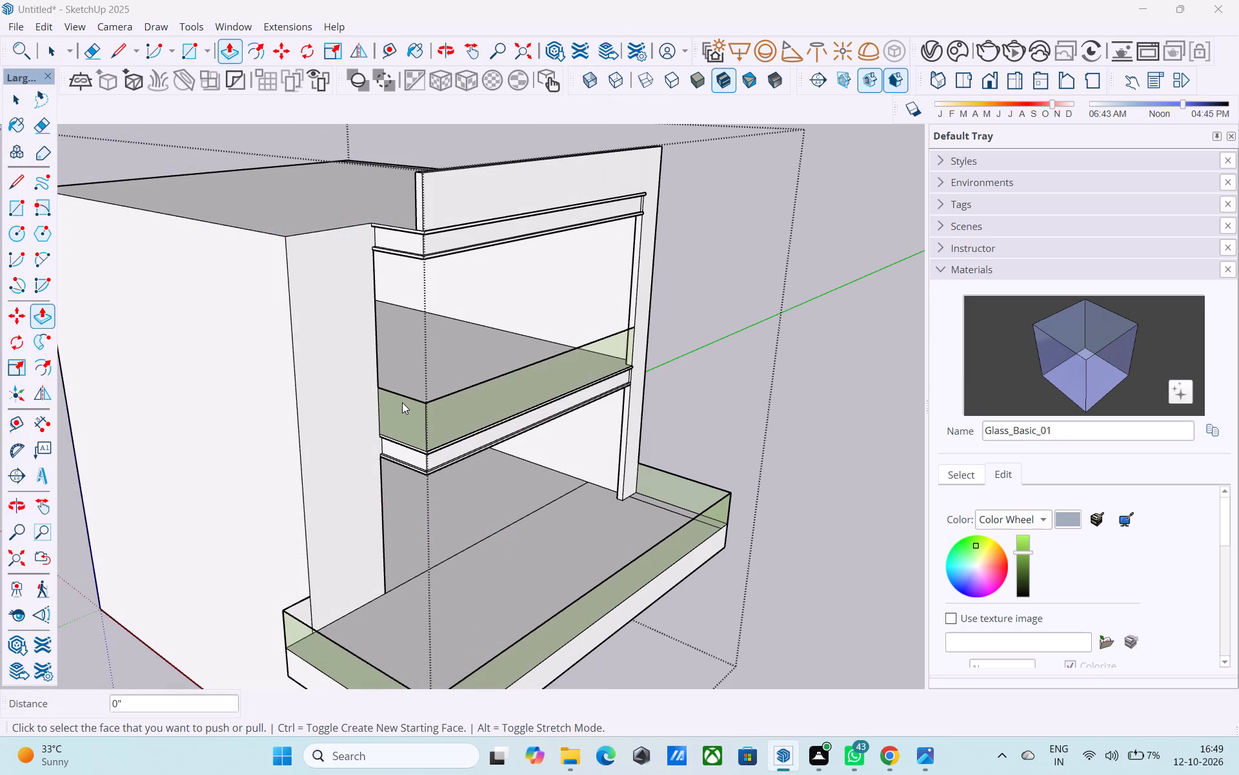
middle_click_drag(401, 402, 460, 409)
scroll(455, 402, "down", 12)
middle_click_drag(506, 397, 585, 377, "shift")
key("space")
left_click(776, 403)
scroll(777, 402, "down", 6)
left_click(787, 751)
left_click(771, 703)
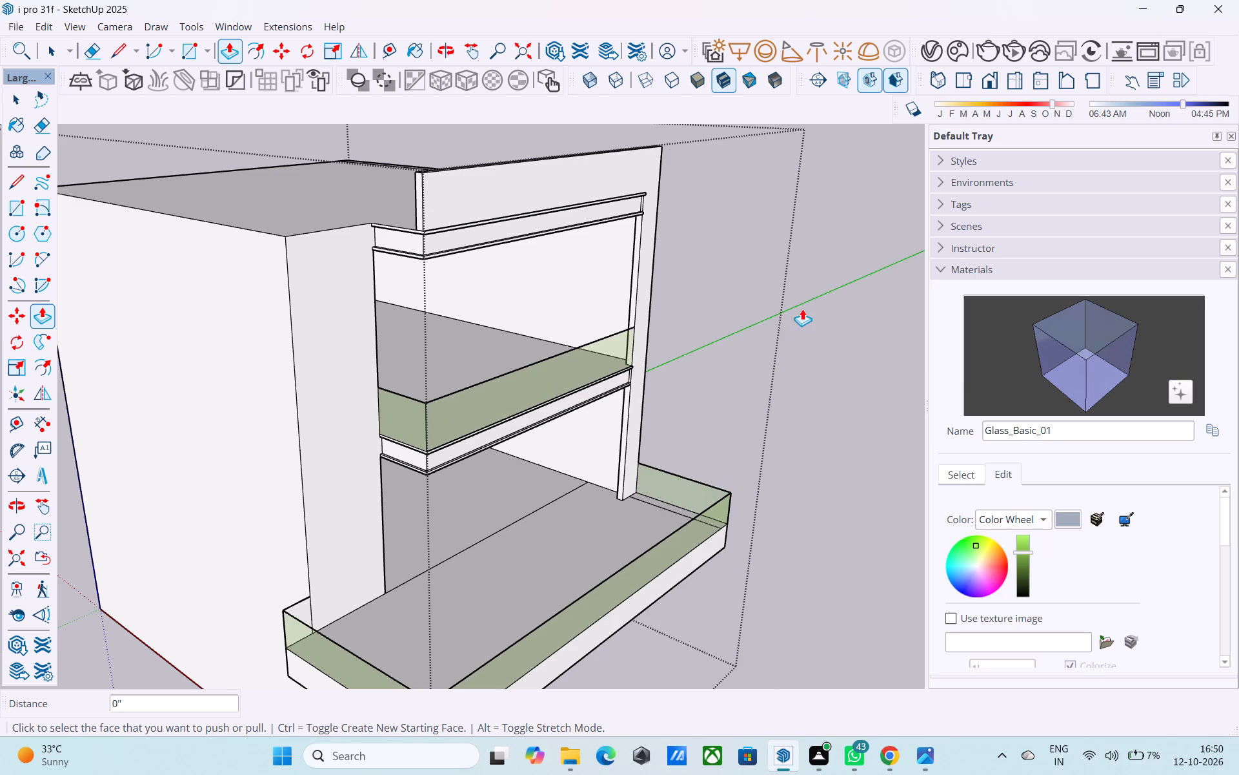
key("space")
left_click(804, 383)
Examine the building mass from the front and both sides, checking the slabs, balcony parapets and recessed storeys.
scroll(799, 385, "down", 8)
middle_click_drag(798, 388, 508, 338)
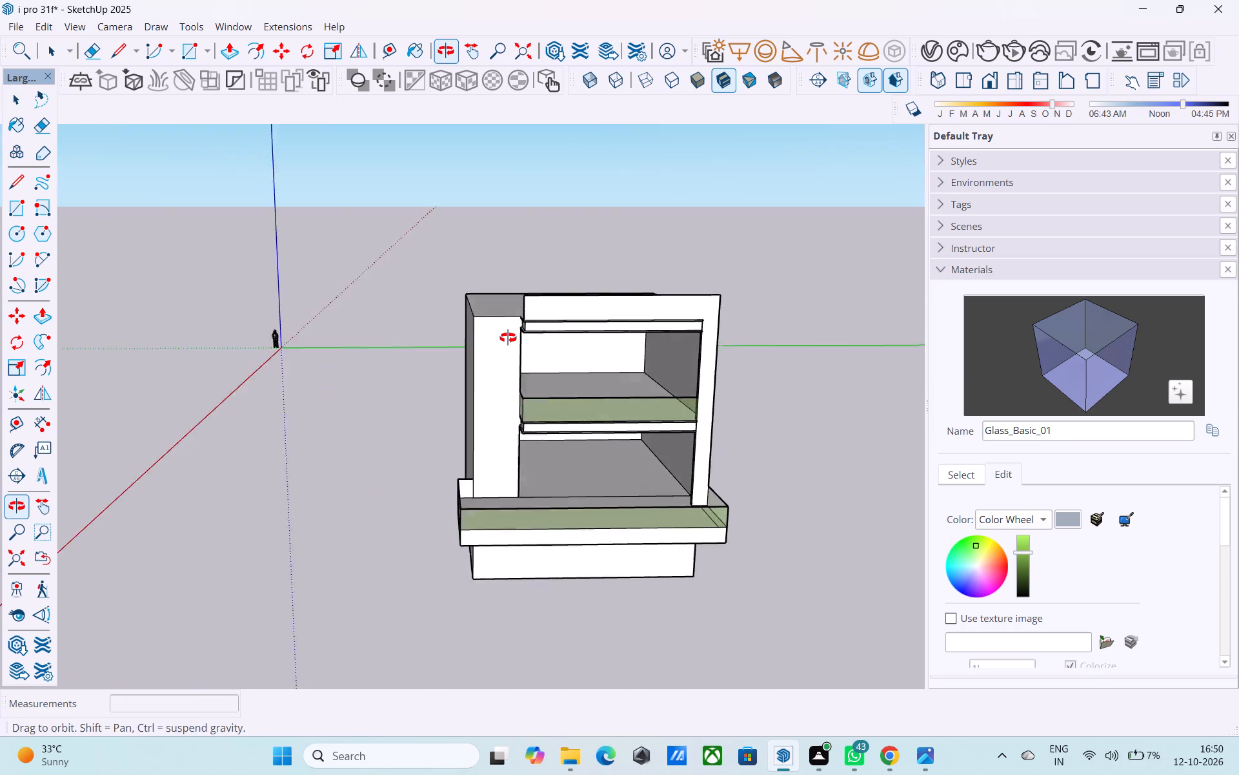
middle_click_drag(508, 338, 501, 324)
scroll(559, 404, "up", 3)
middle_click_drag(598, 442, 669, 435)
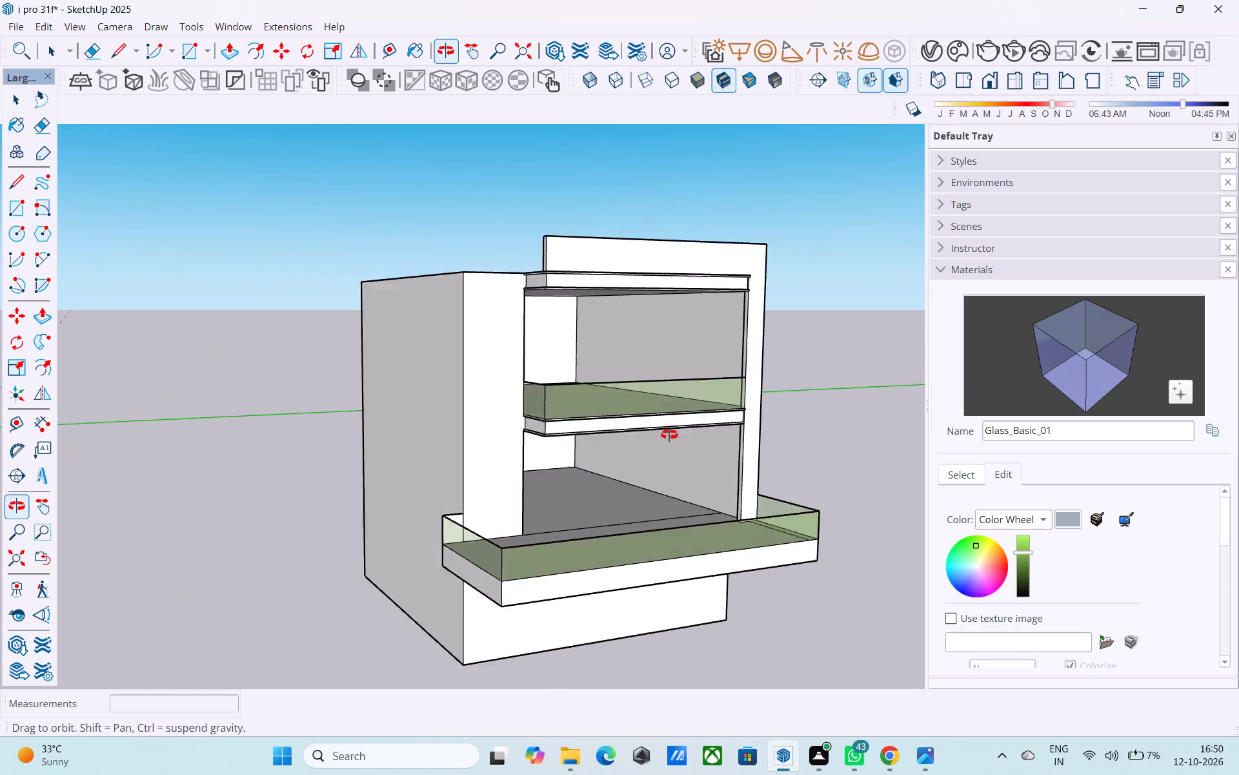
middle_click_drag(669, 435, 644, 435)
middle_click(644, 435, "shift")
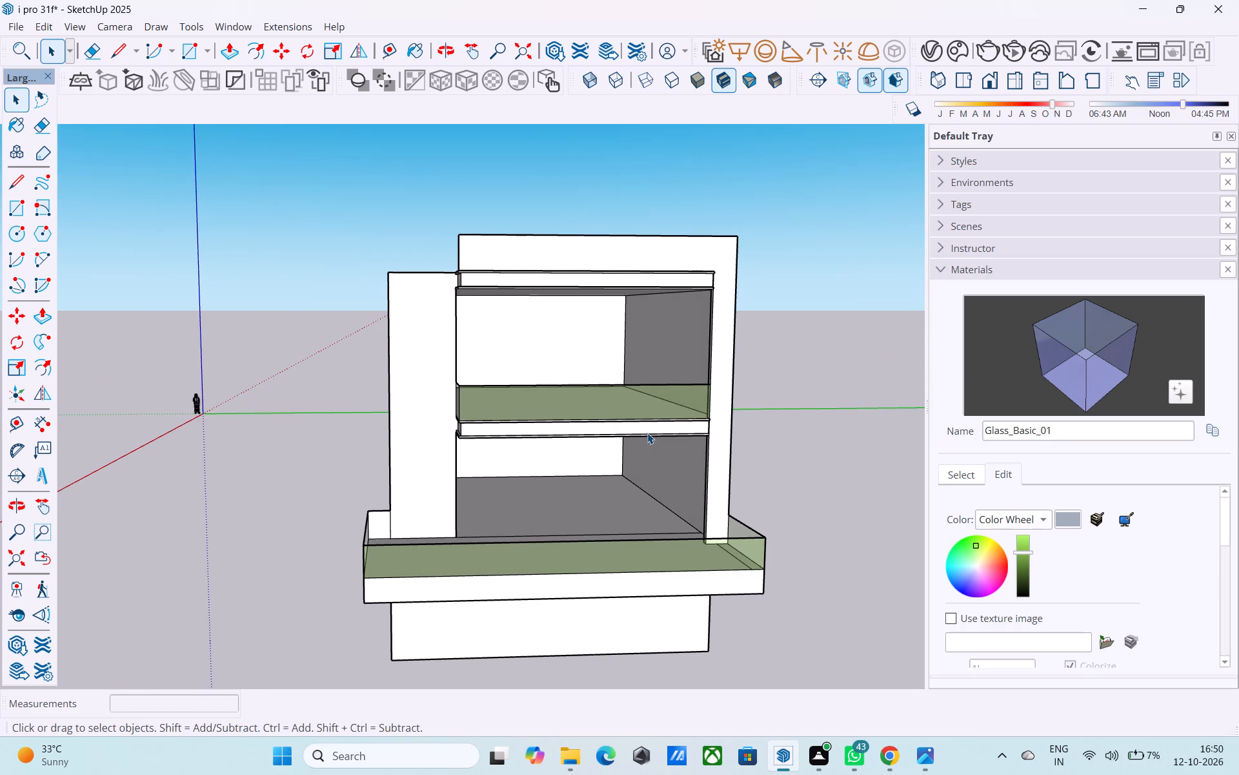
middle_click_drag(649, 426, 676, 420)
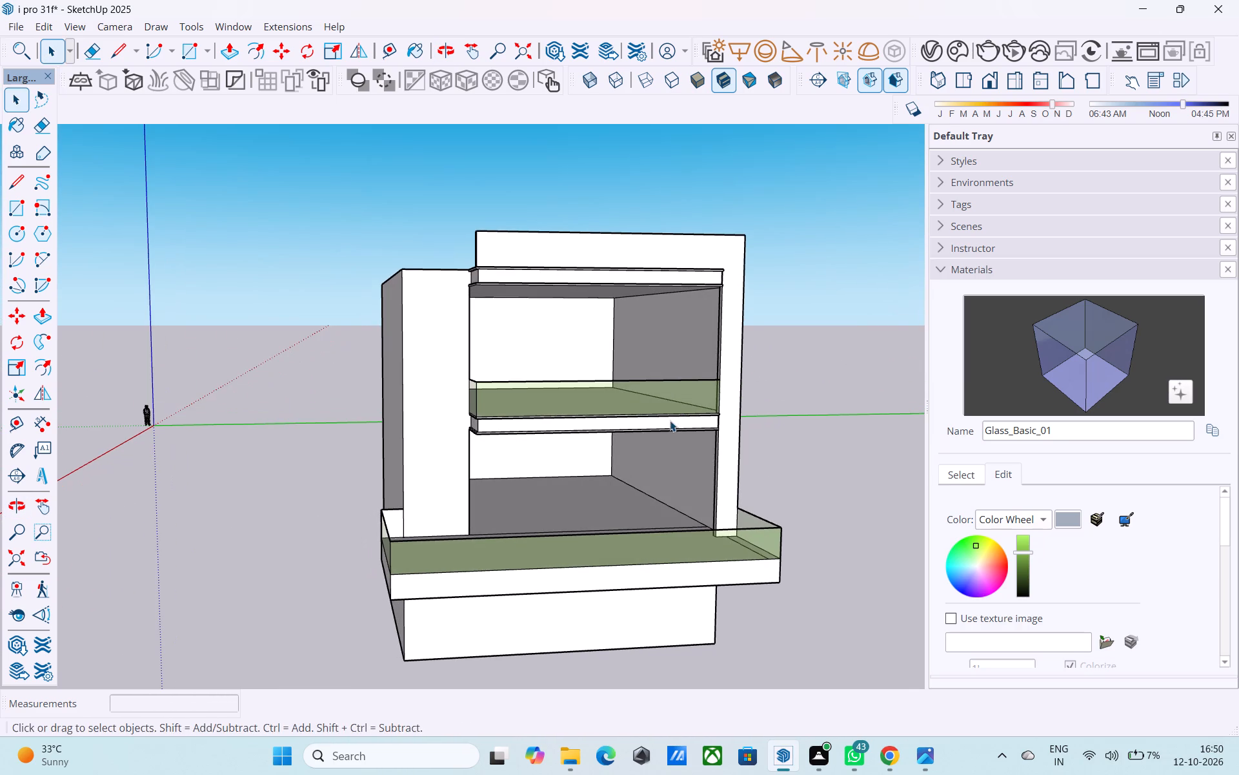
middle_click_drag(622, 418, 461, 475)
middle_click_drag(463, 398, 363, 358, "shift")
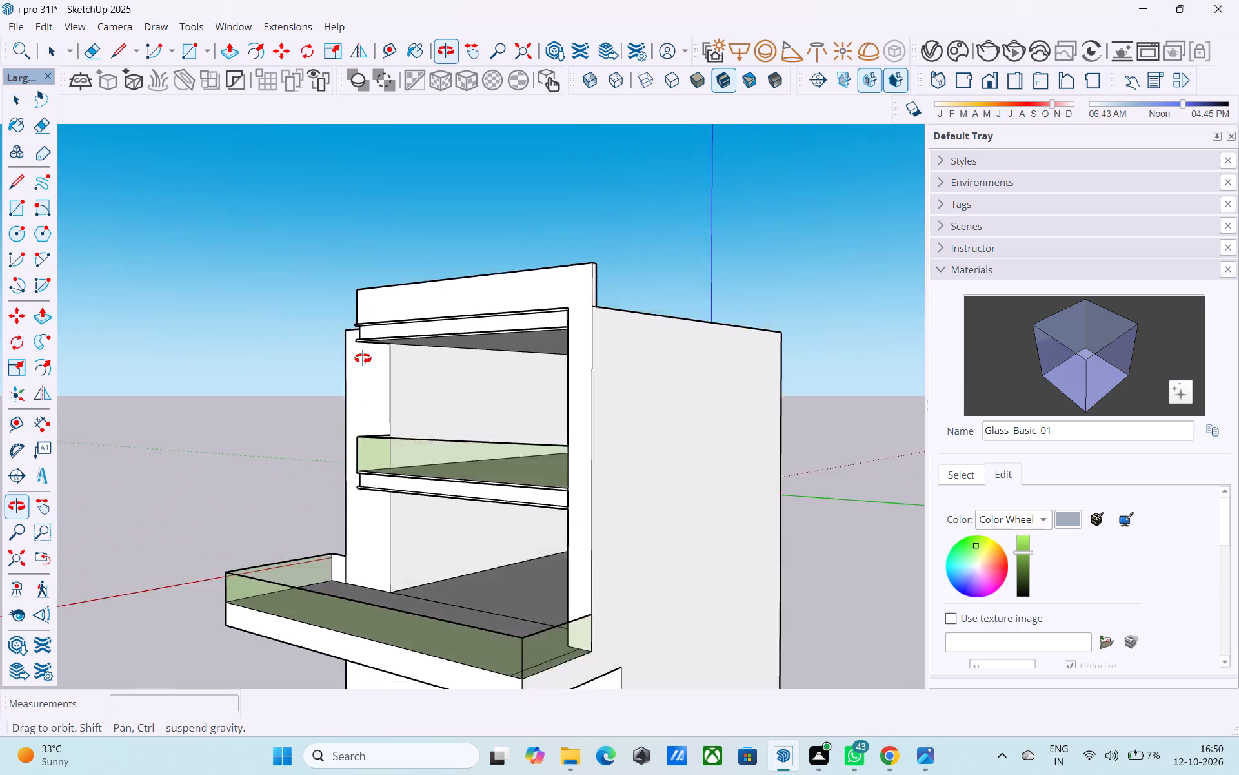
middle_click_drag(363, 358, 361, 357, "shift")
Inside the building group, draw a vertical floor-to-ceiling line on the upper storey's inner side wall, 3' back from its front corner.
scroll(375, 360, "up", 5)
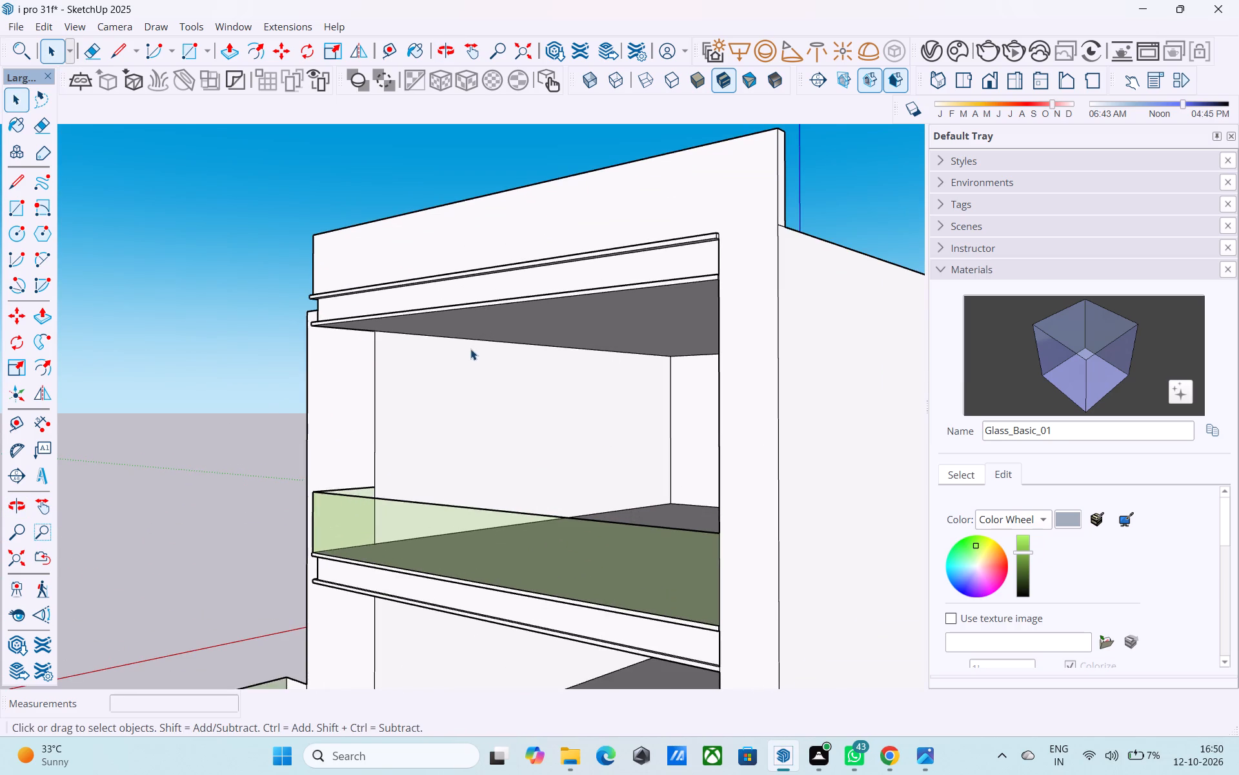
double_click(472, 350)
scroll(472, 350, "up", 3)
key("l")
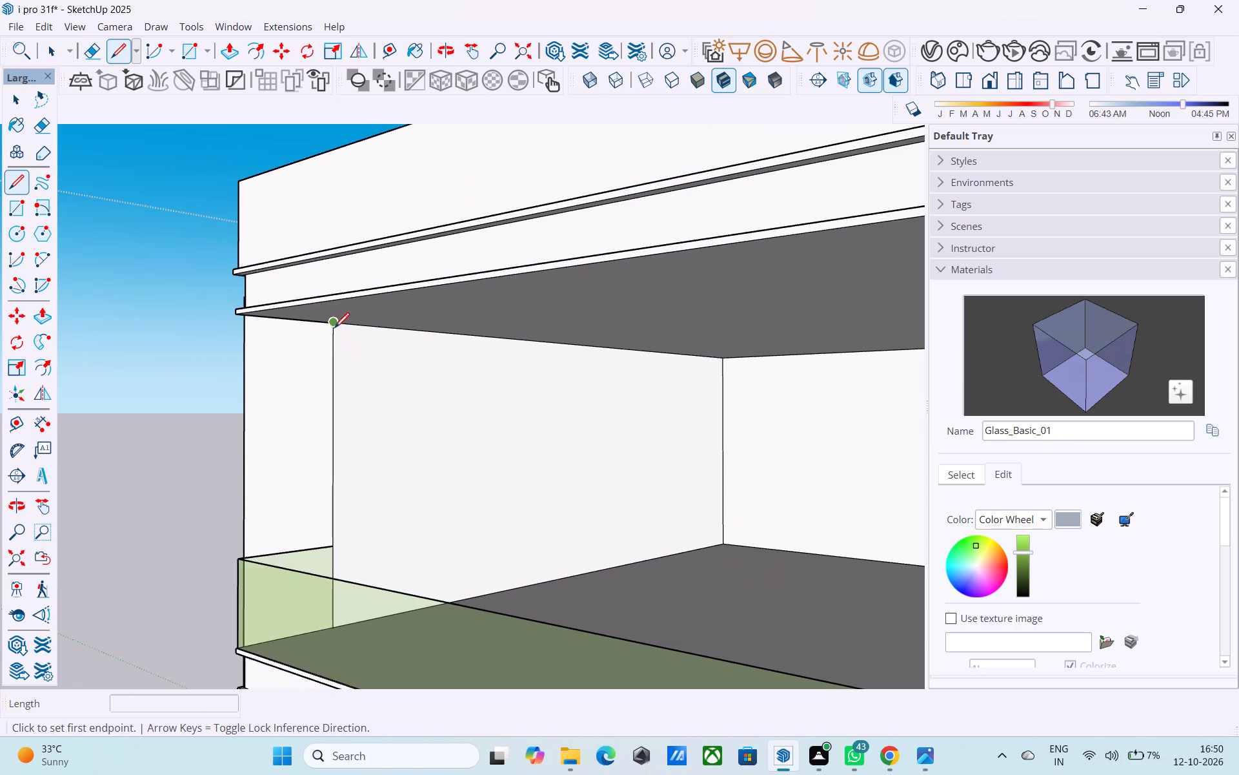
left_click(334, 329)
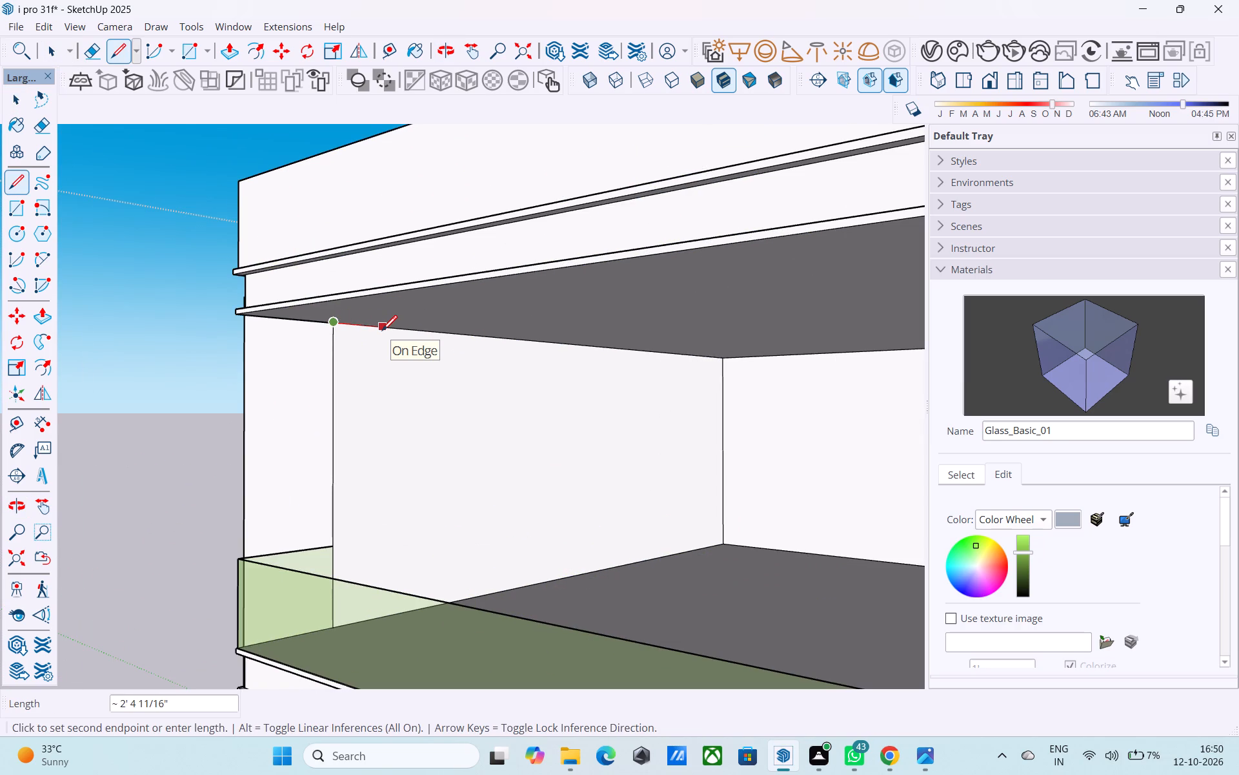
type("3'")
key("Return")
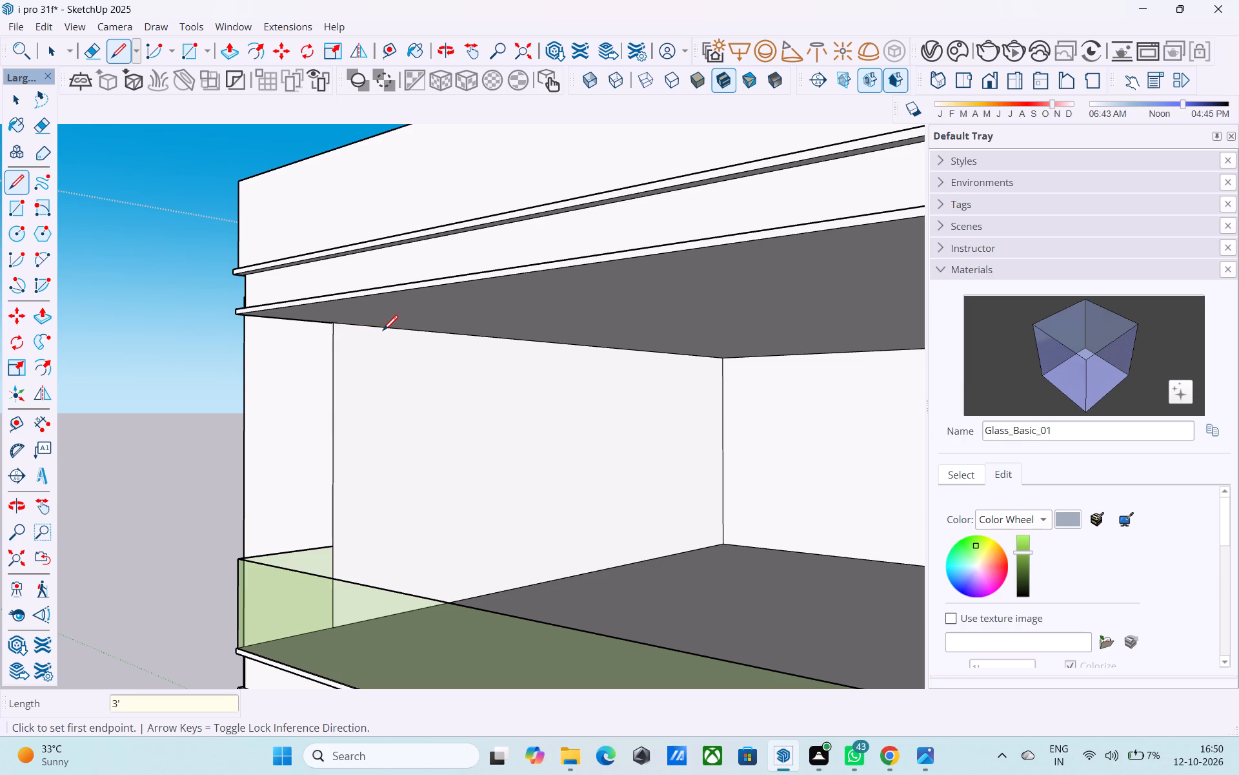
left_click(399, 331)
middle_click_drag(414, 514, 398, 583)
middle_click_drag(378, 645, 356, 435)
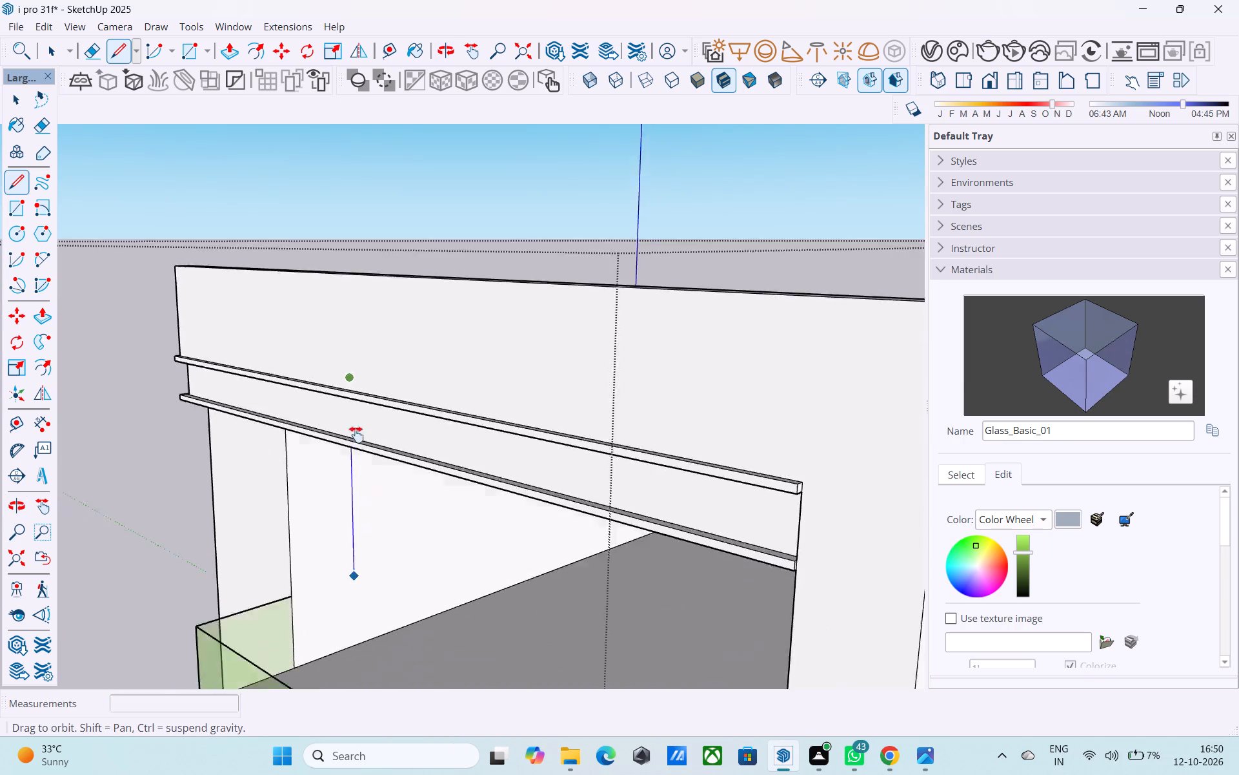
middle_click_drag(356, 435, 387, 413)
left_click(401, 523)
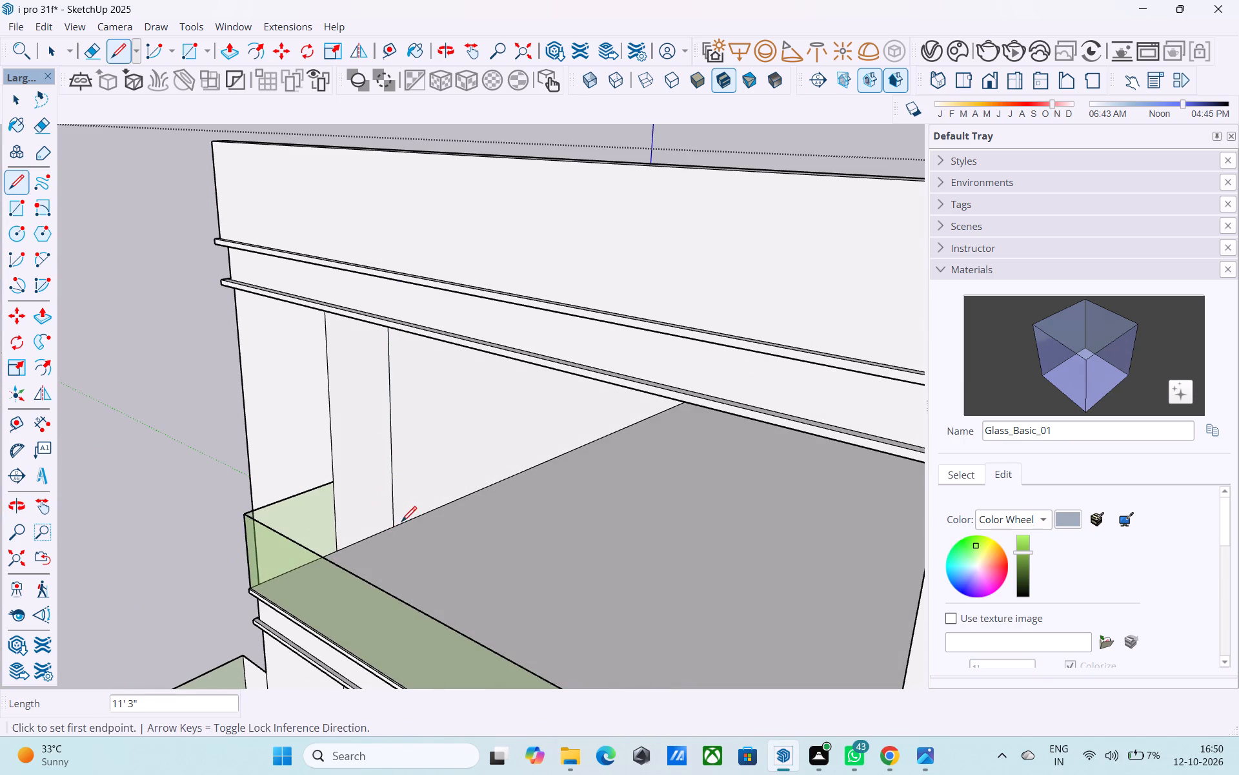
Copy the vertical line on the upper storey's side wall 6" farther inward along the floor edge.
key("space")
left_click(393, 517)
key("m")
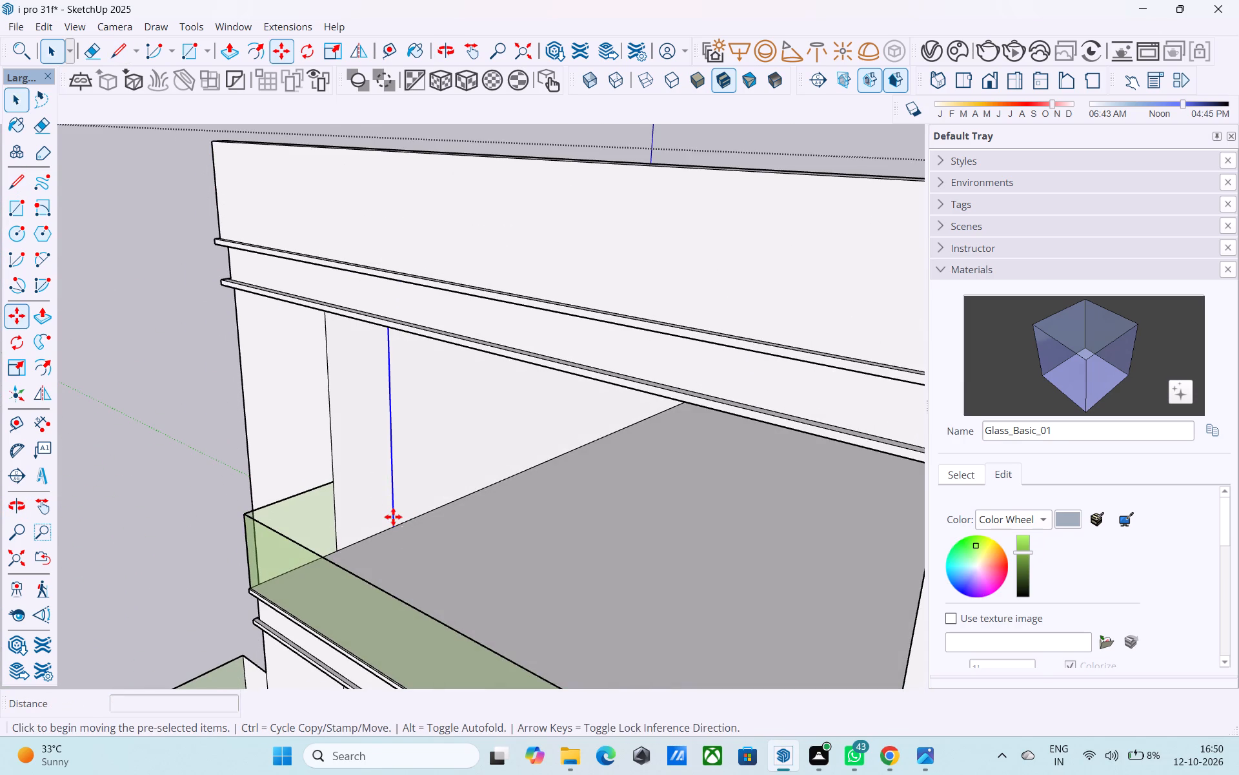
left_click(394, 524)
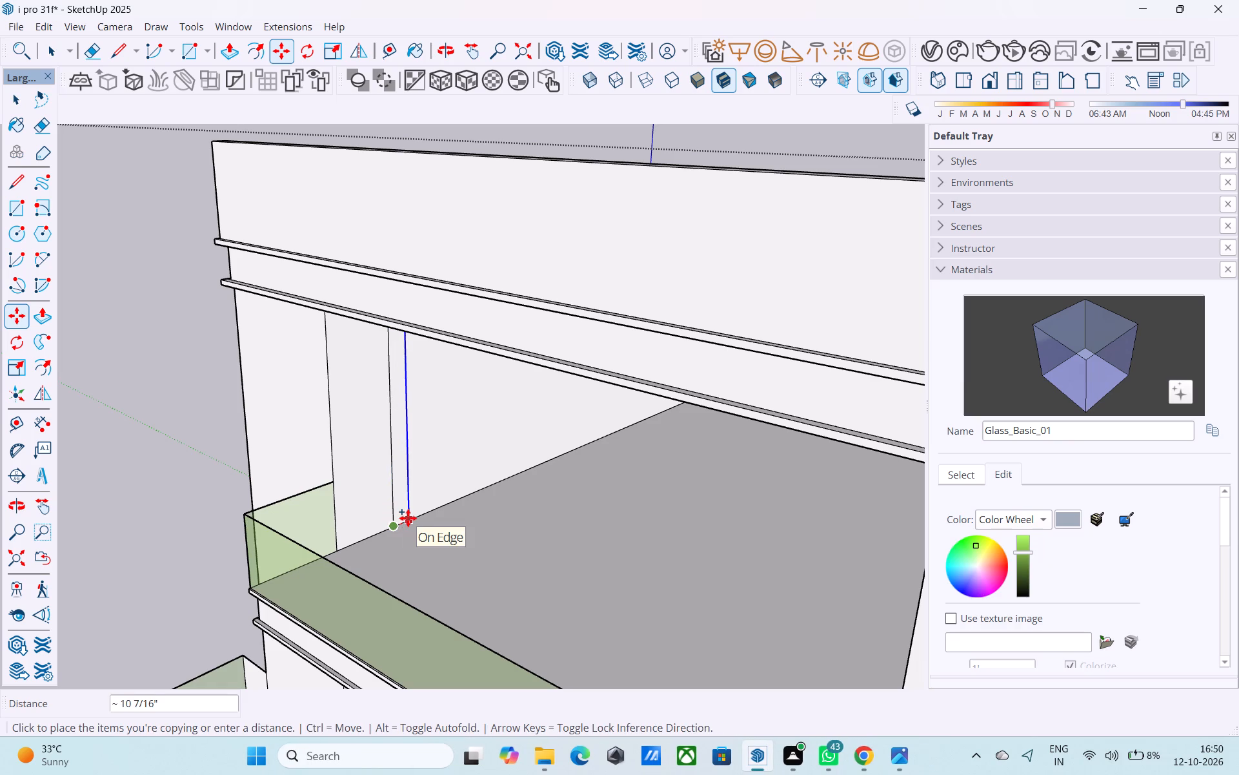
type("6\"")
key("Return")
key("space")
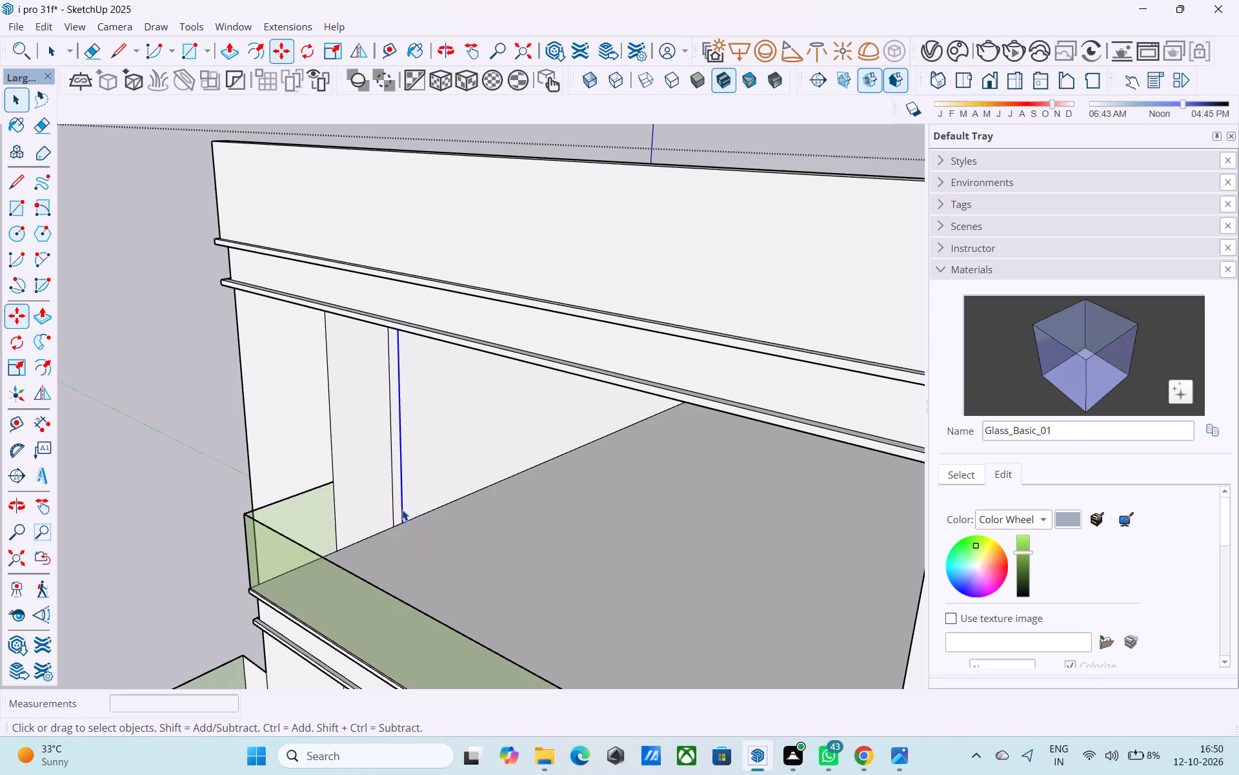
Draw two parallel 23' lines across the upper storey's ceiling, from the tops of the two vertical lines to the opposite wall.
middle_click_drag(410, 507, 387, 575)
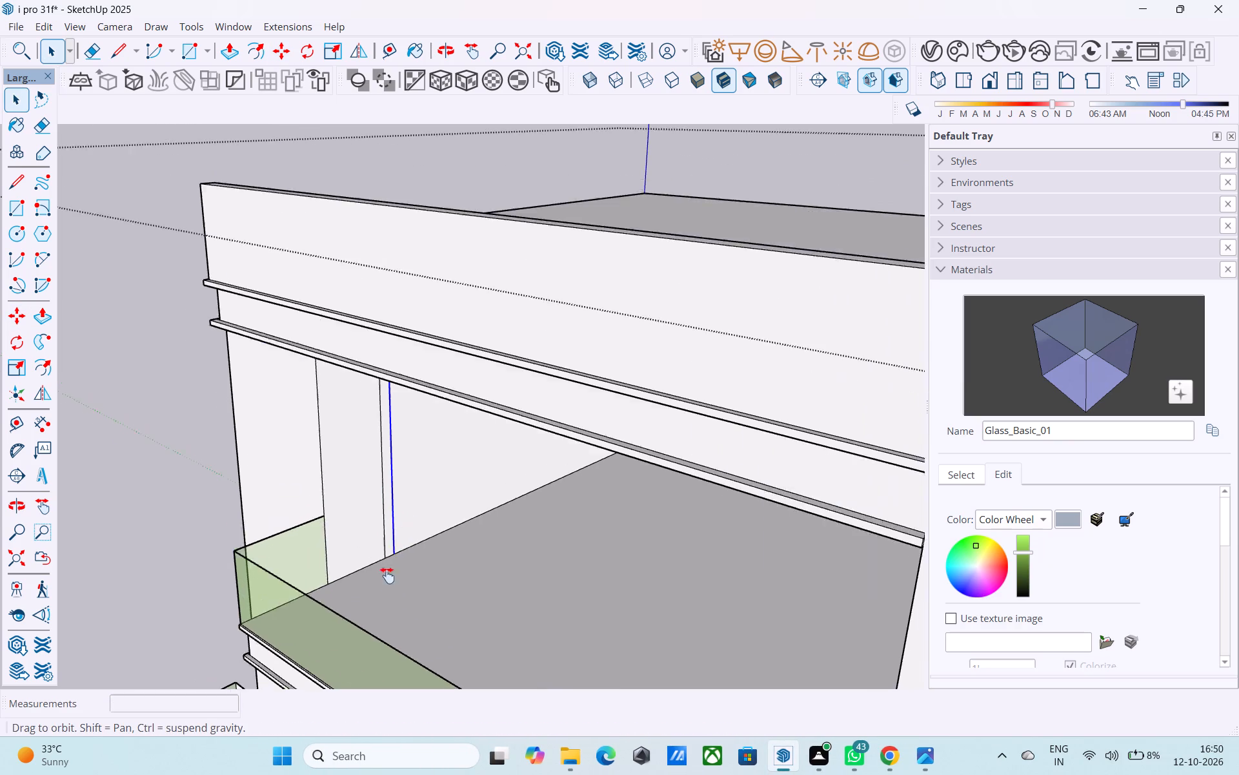
middle_click_drag(387, 575, 406, 455)
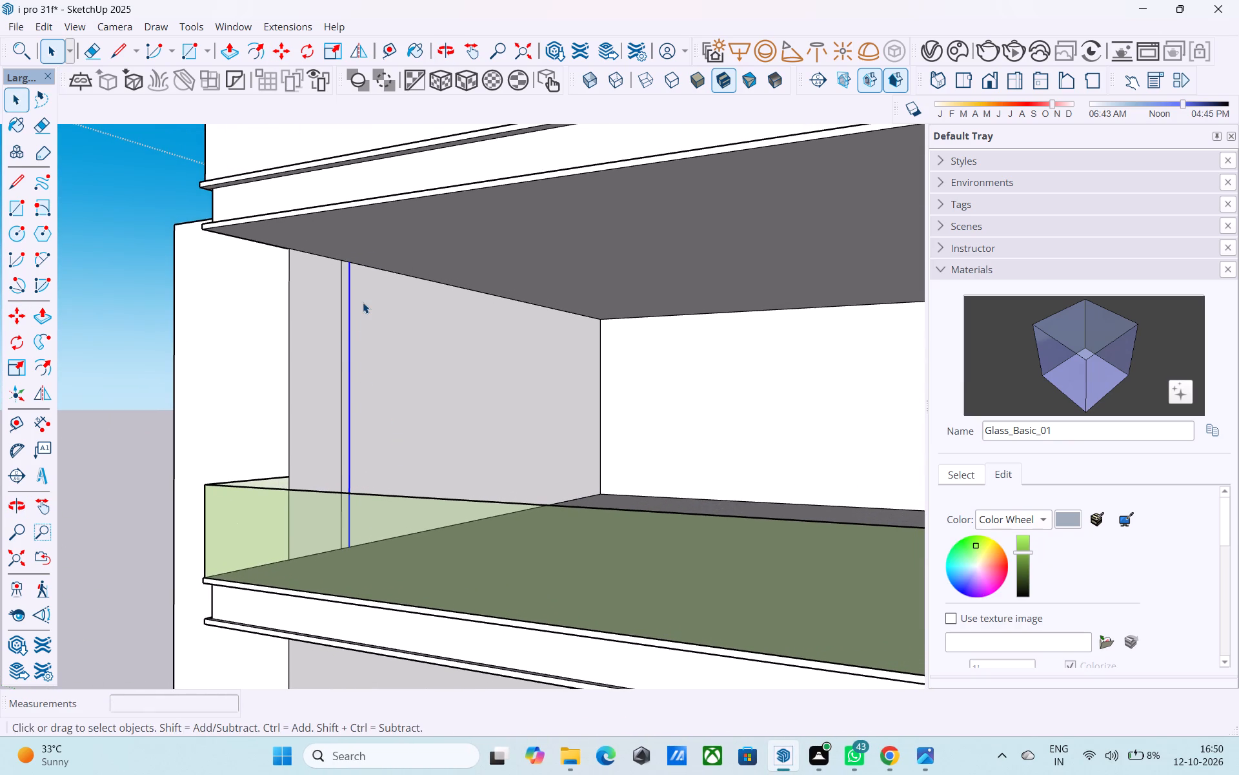
key("l")
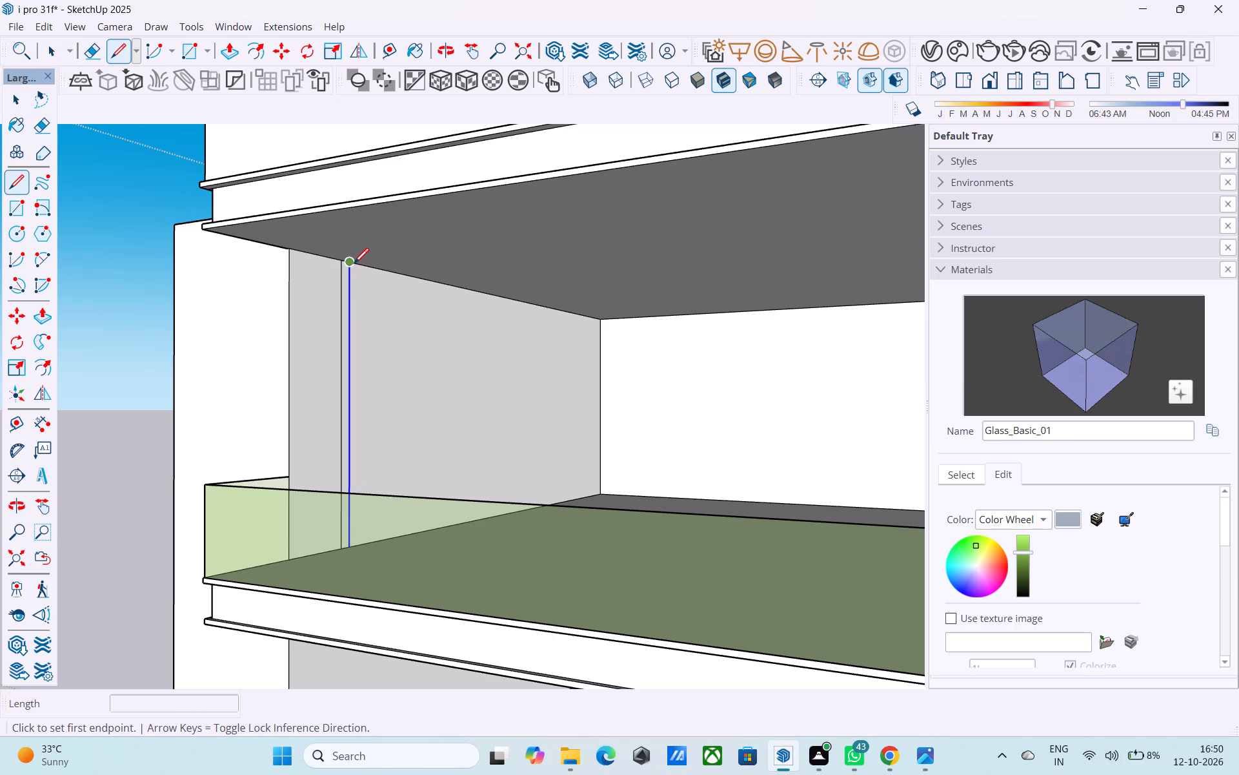
left_click(354, 265)
middle_click_drag(530, 241, 740, 245)
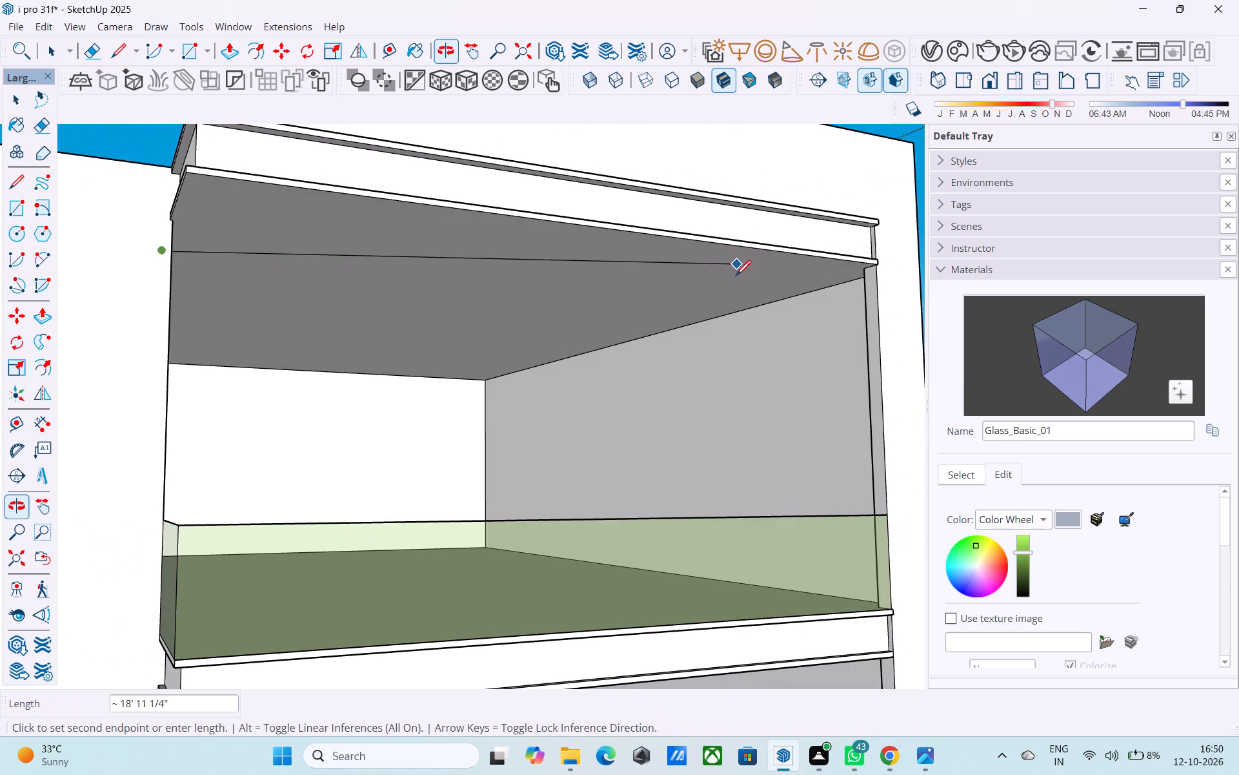
left_click(745, 311)
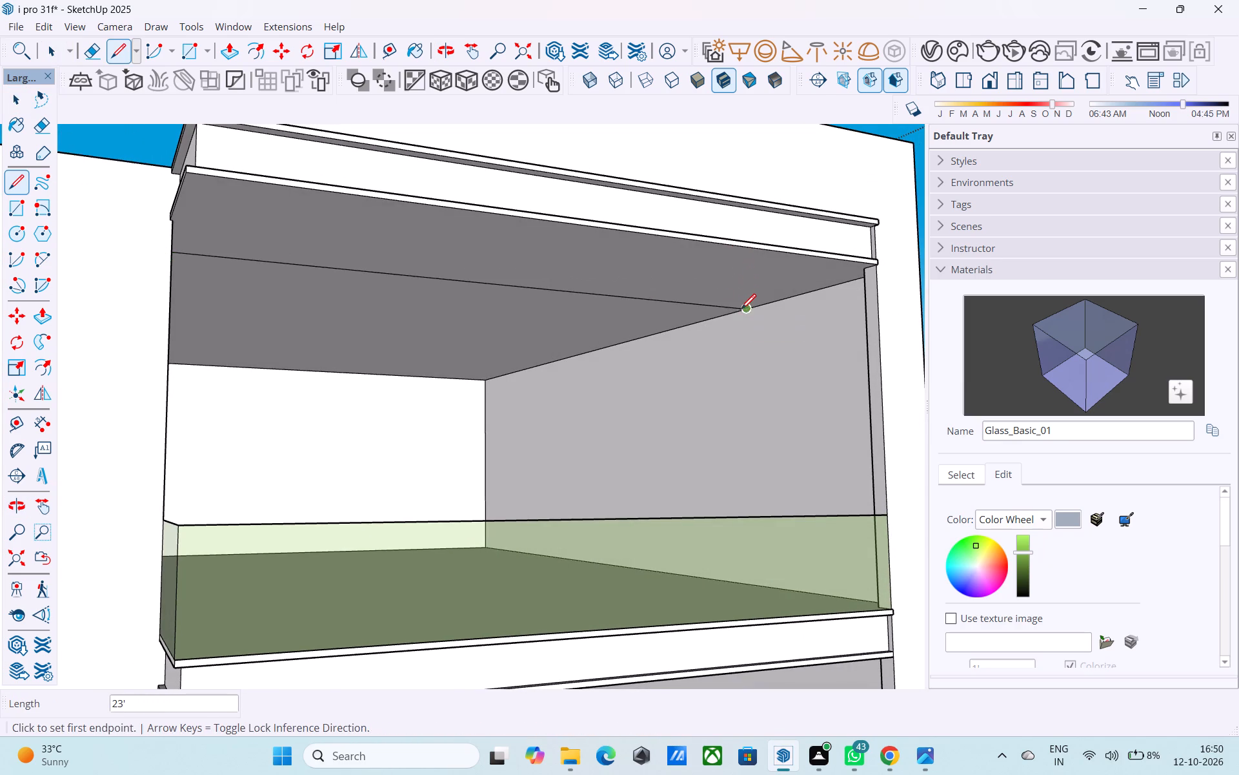
middle_click_drag(594, 299, 484, 305, "shift")
scroll(490, 302, "down", 4, "shift")
middle_click_drag(490, 302, 678, 303, "shift")
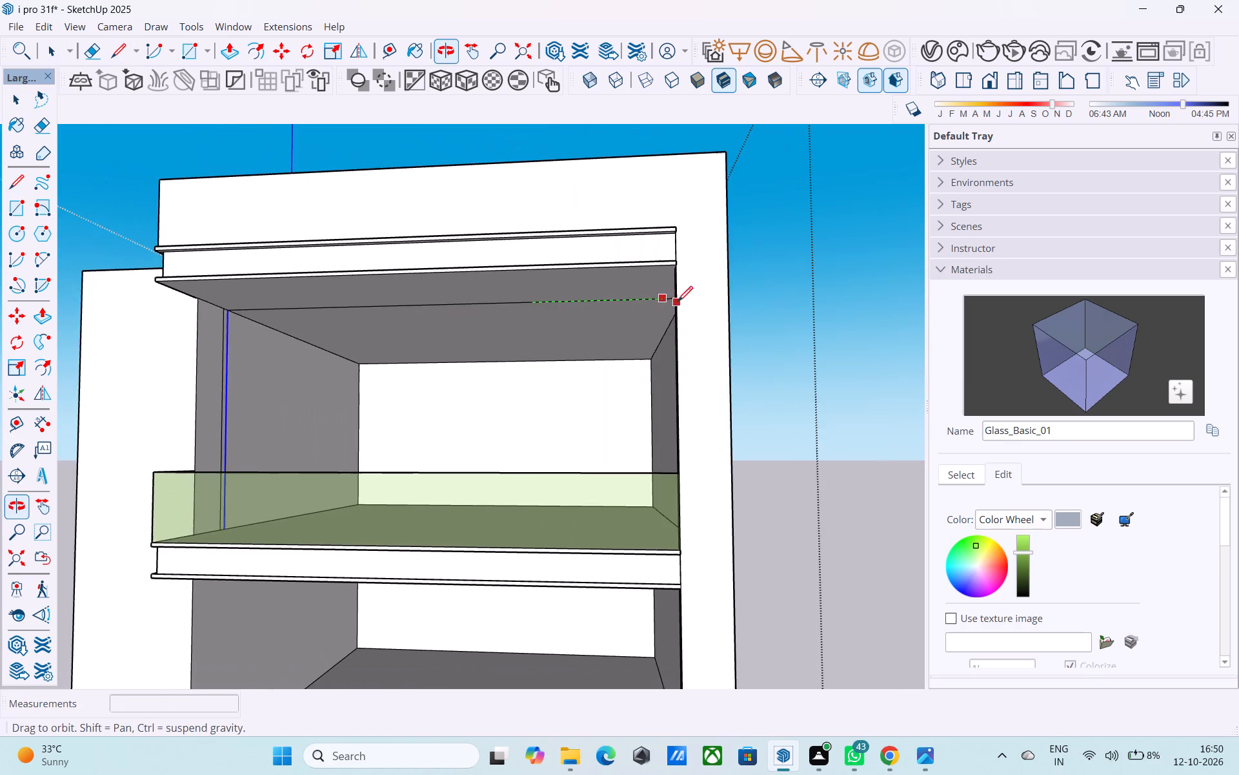
scroll(208, 317, "up", 7)
left_click(237, 296)
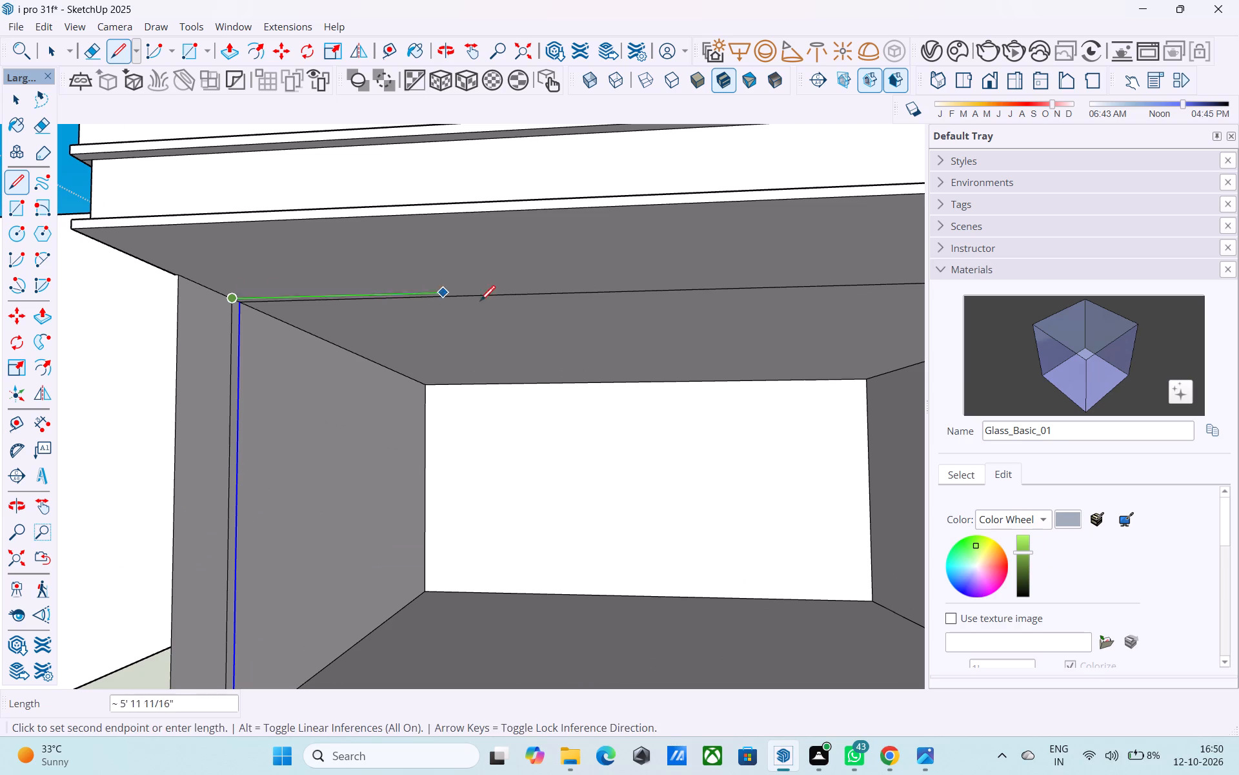
middle_click_drag(501, 304, 314, 286)
scroll(315, 286, "down", 4)
middle_click_drag(465, 301, 429, 310, "shift")
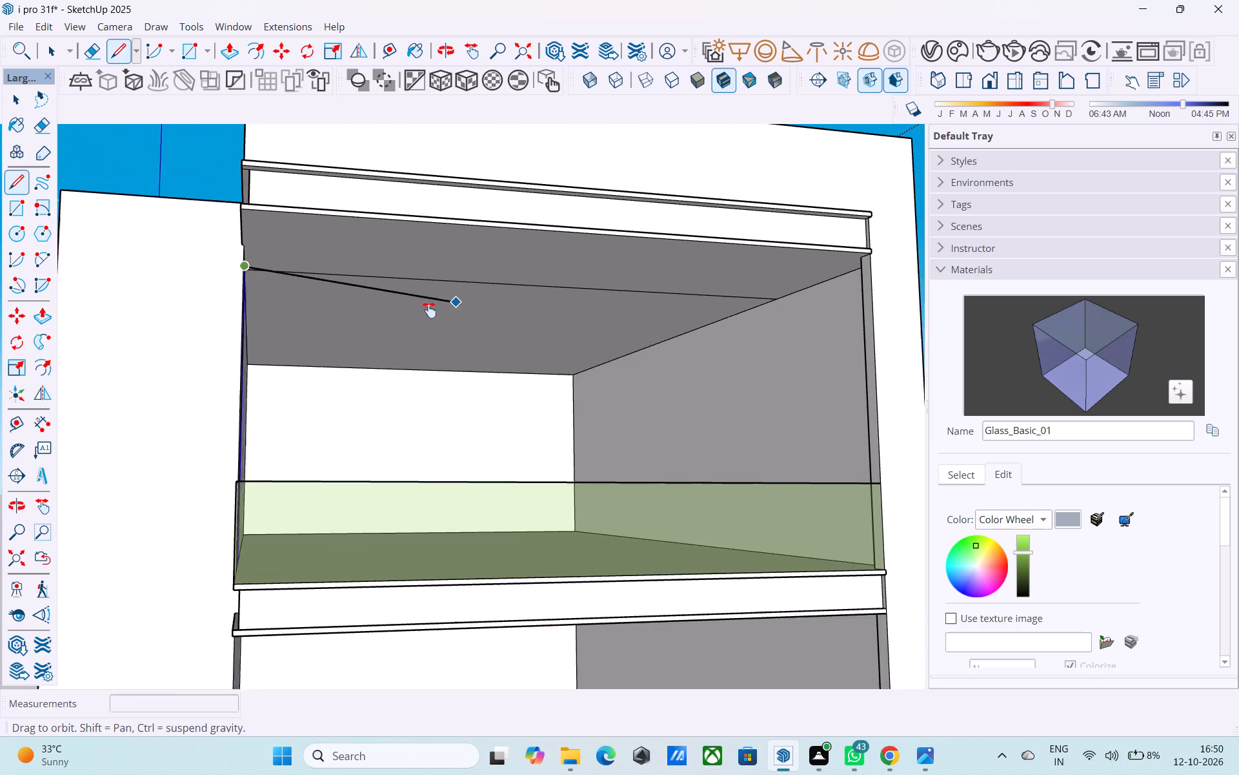
middle_click_drag(429, 310, 399, 320, "shift")
scroll(625, 313, "up", 4)
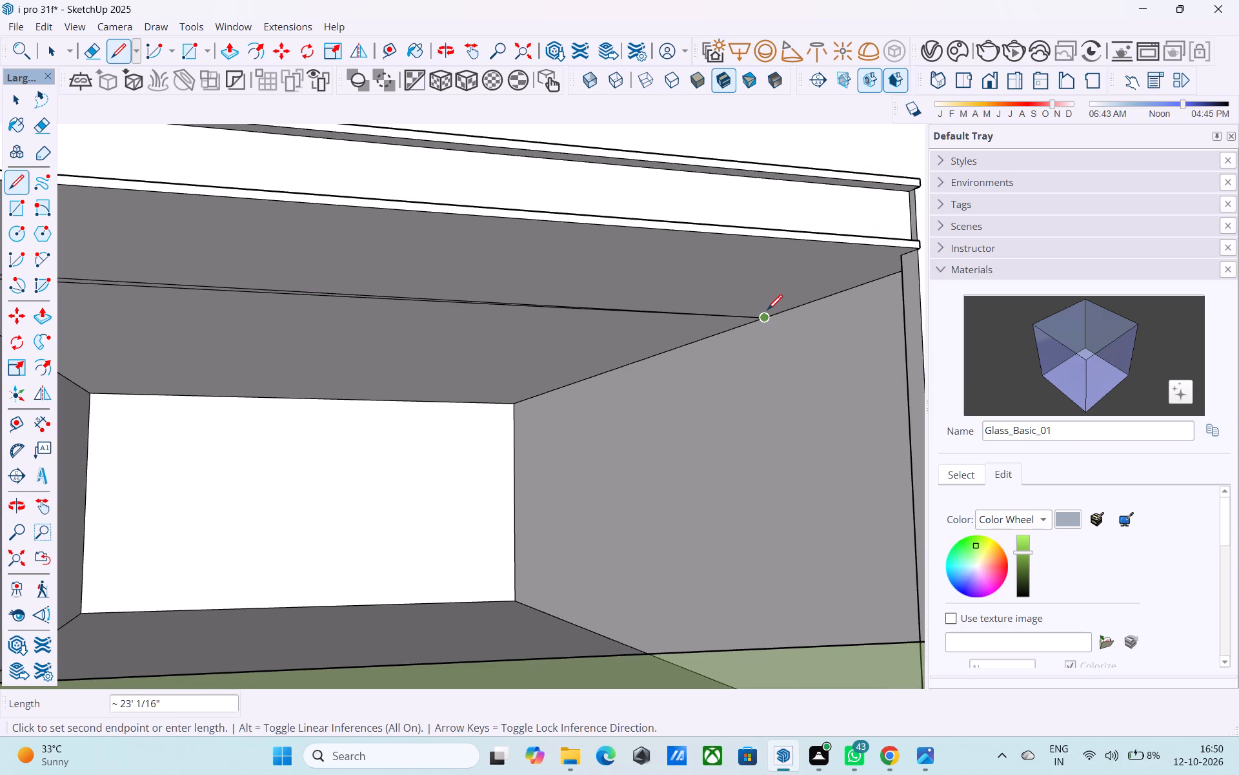
left_click(777, 311)
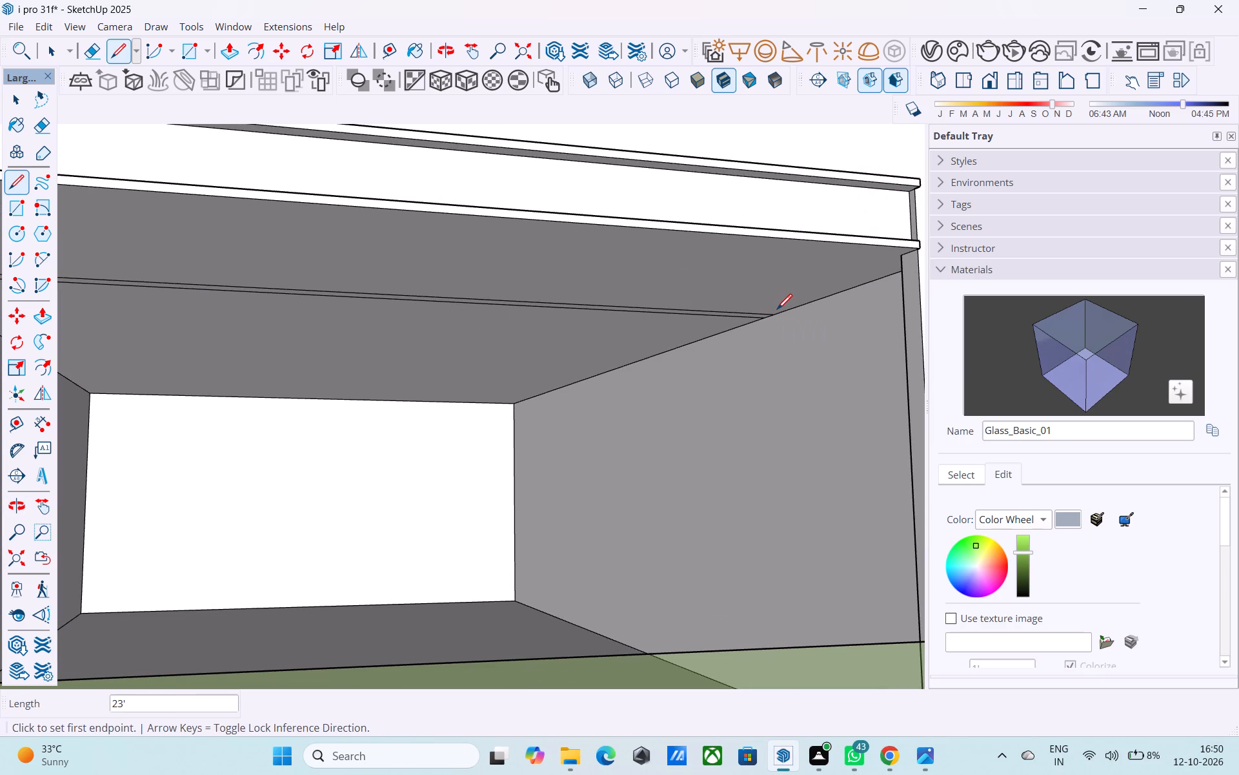
key("space")
Push/Pull the narrow strip between the two ceiling lines 2' downward to form a beam across the upper storey.
middle_click_drag(597, 325, 710, 321)
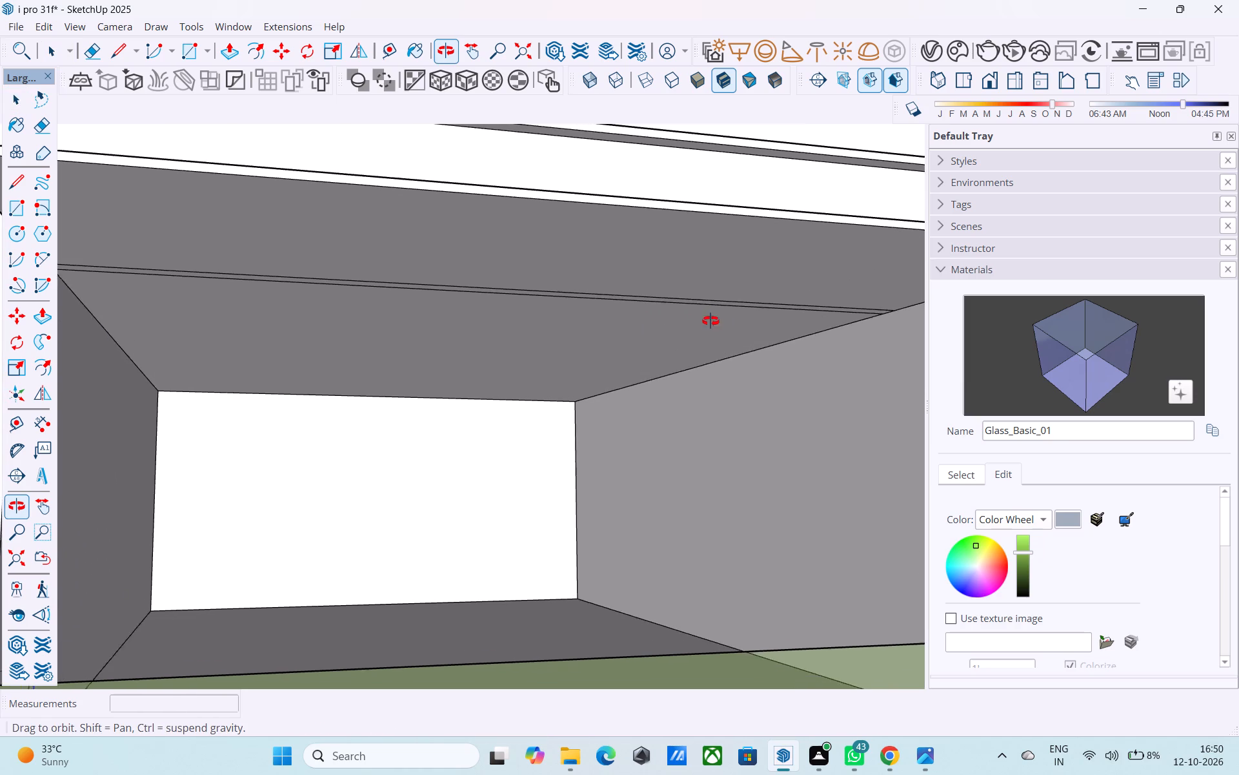
middle_click_drag(710, 321, 682, 287)
middle_click_drag(680, 287, 741, 335)
scroll(683, 297, "up", 2)
left_click(675, 266)
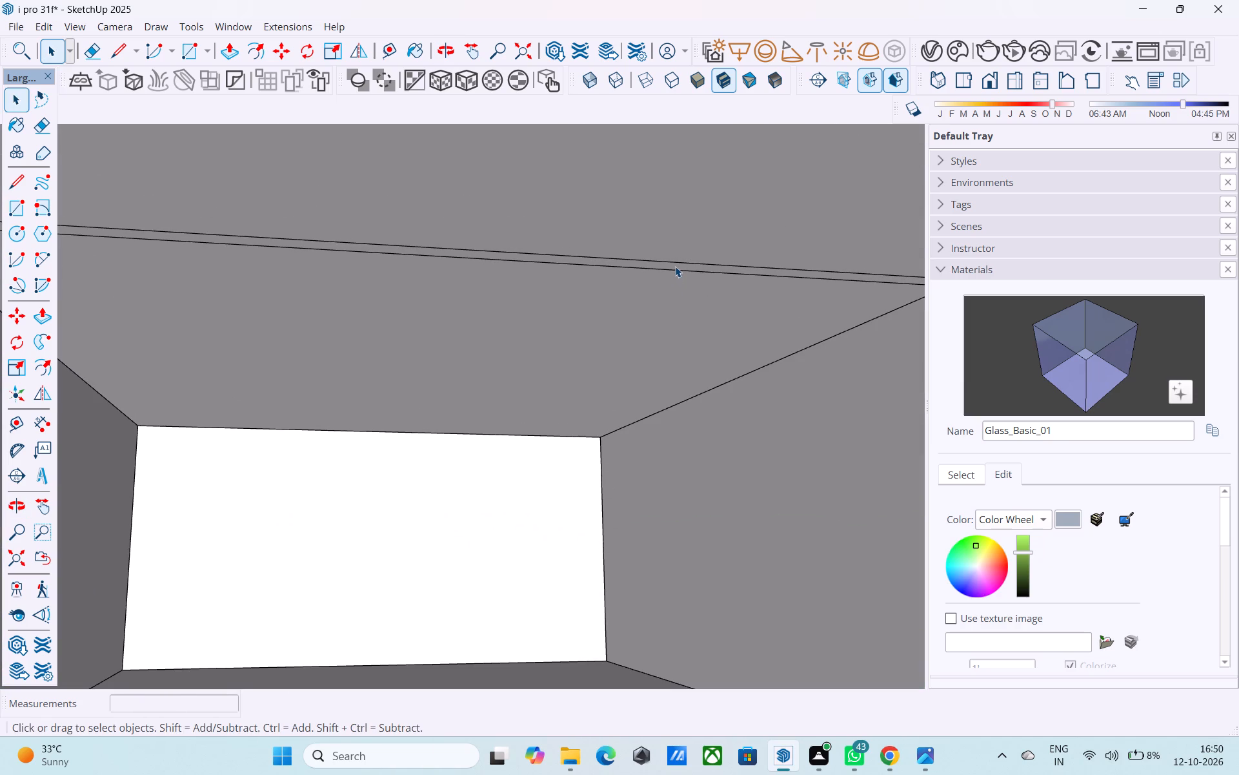
key("p")
left_click(675, 266)
type("2'")
key("Return")
key("space")
middle_click(687, 306)
scroll(686, 307, "down", 11)
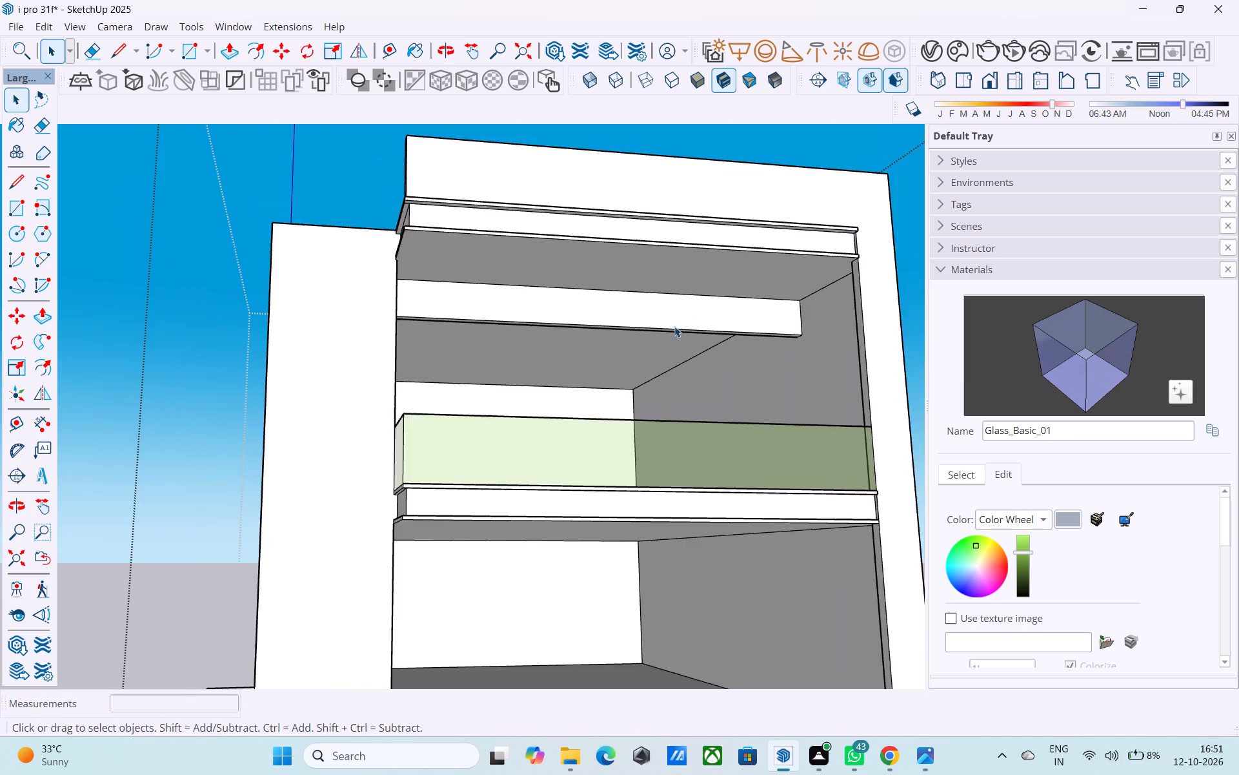
Copy the narrow vertical strip on the upper storey's side wall straight down 10' 9" to the ceiling edge of the storey below.
middle_click_drag(658, 335, 650, 433)
middle_click_drag(660, 476, 375, 363, "shift")
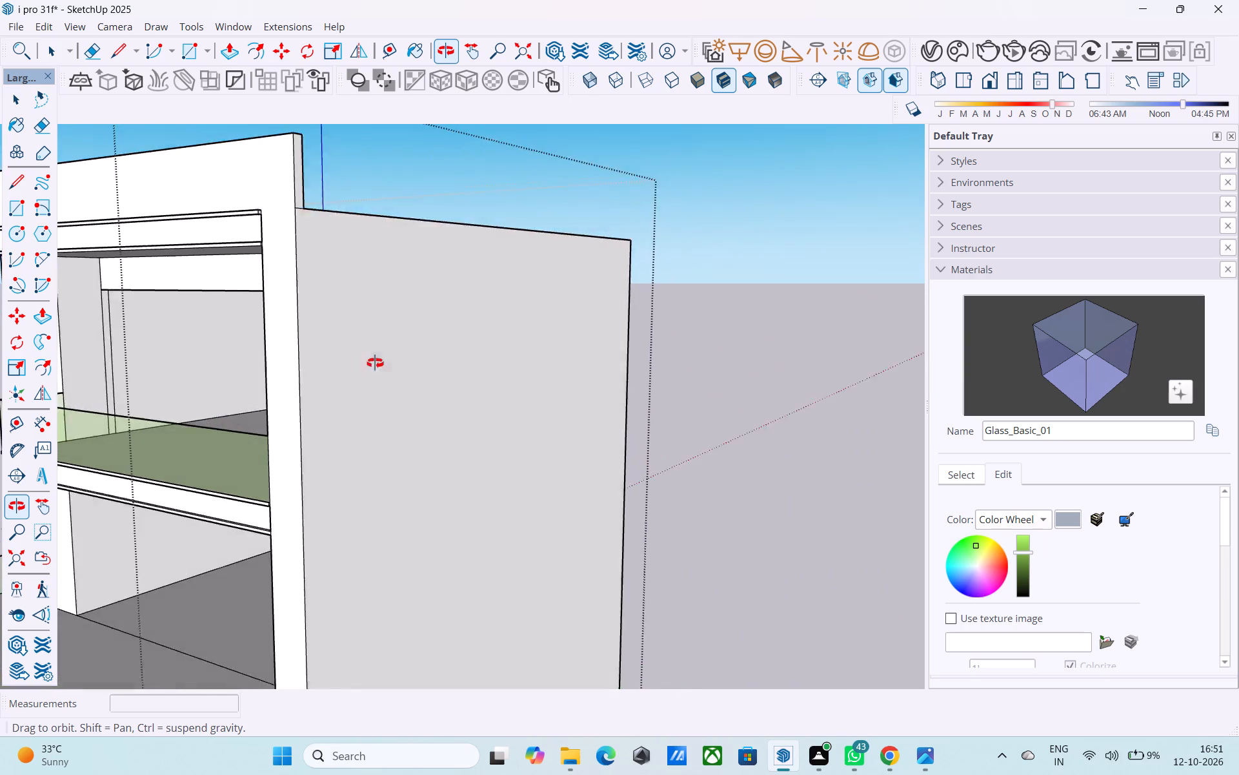
middle_click_drag(375, 363, 635, 337, "shift")
scroll(297, 336, "up", 2)
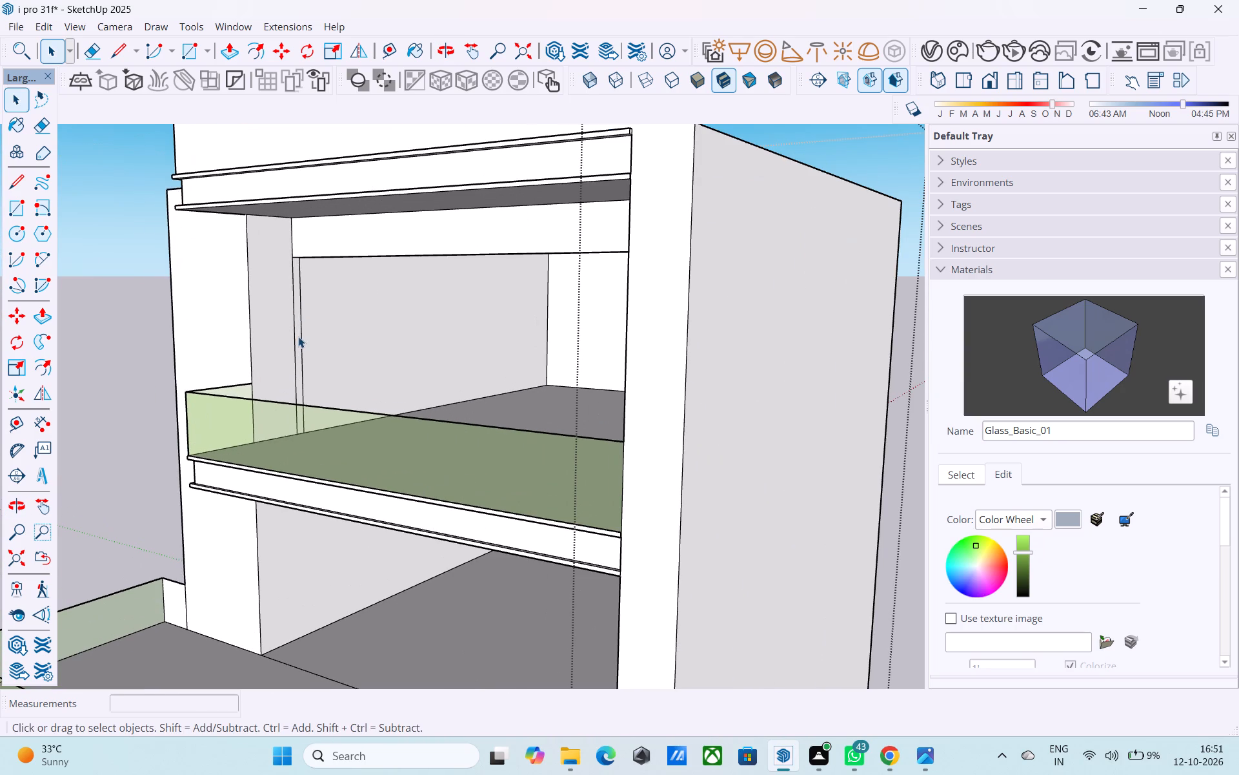
left_click(298, 336)
key("m")
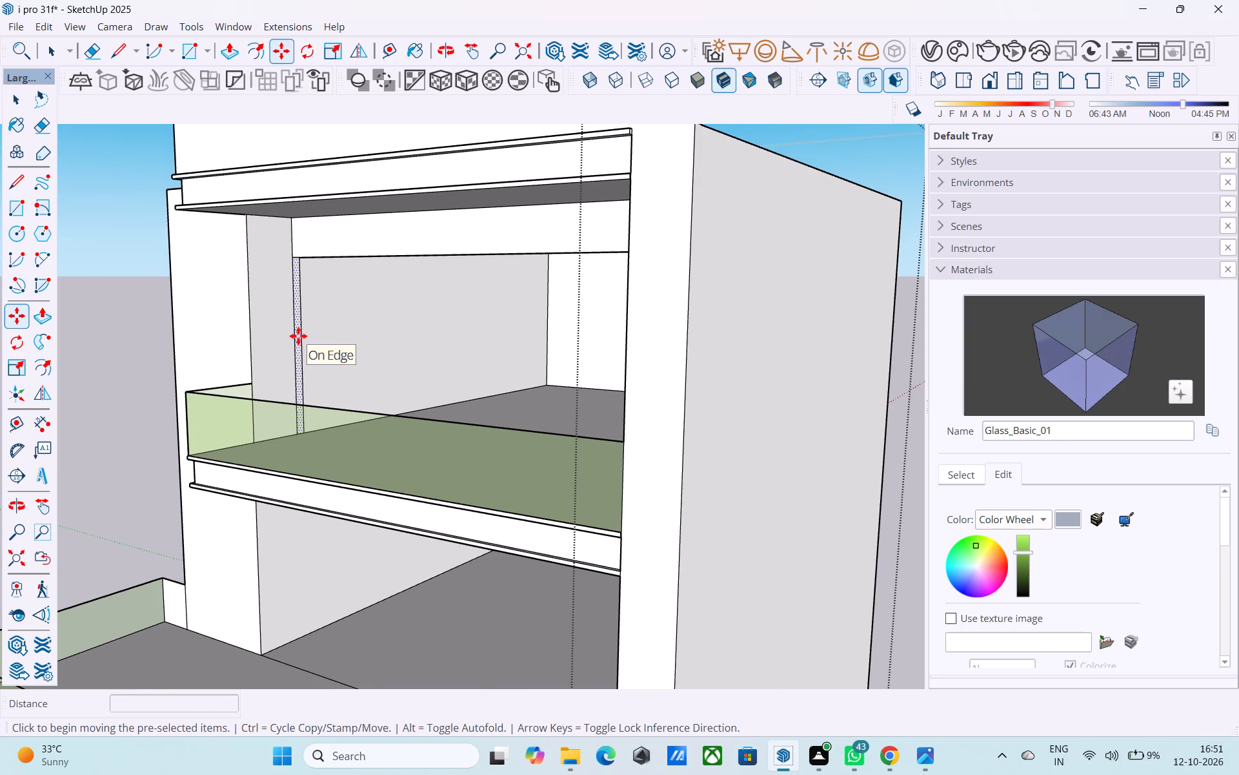
left_click(292, 260)
middle_click_drag(307, 547, 329, 444)
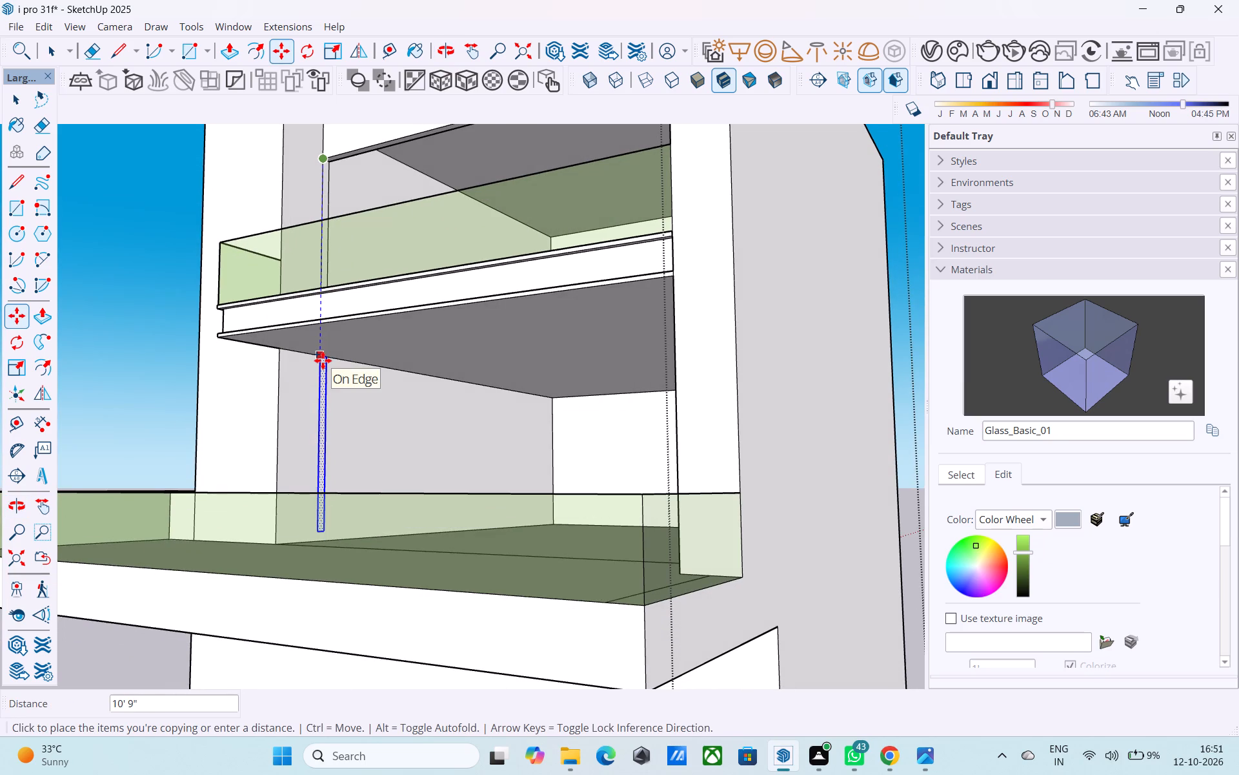
left_click(323, 360)
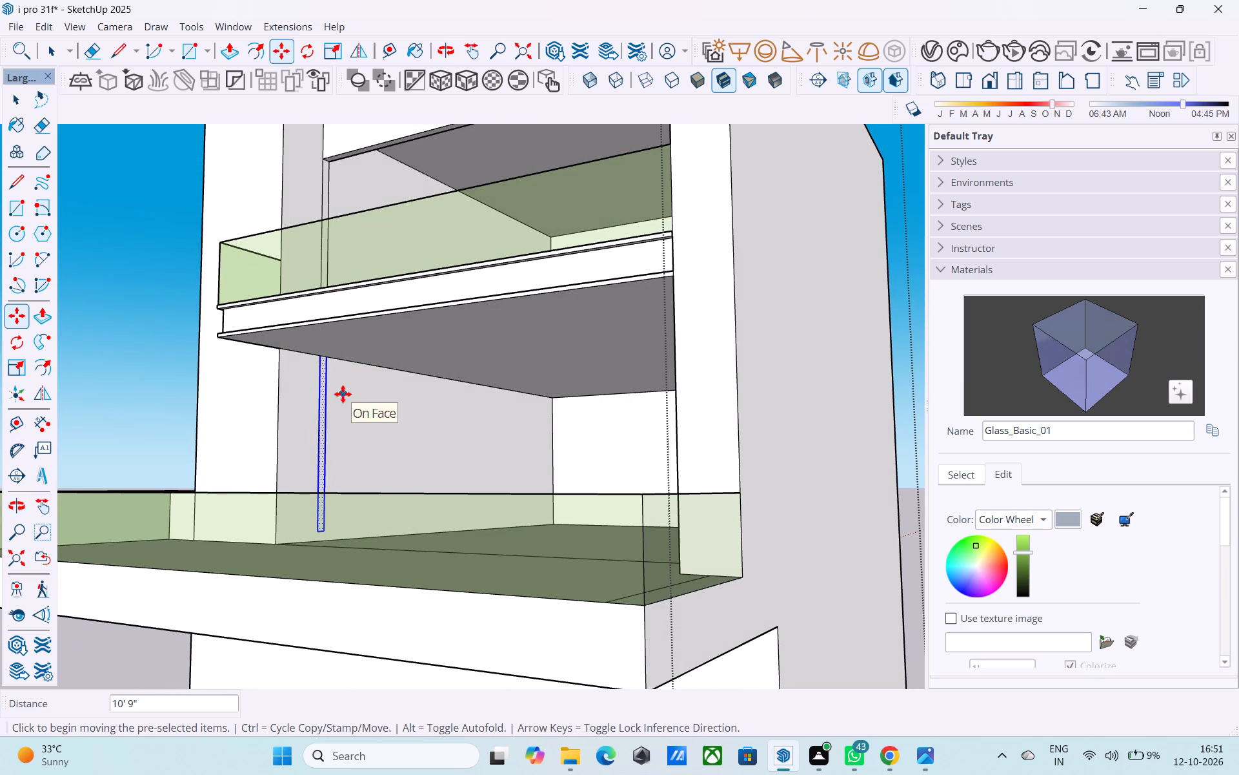
key("space")
Draw two parallel 23' lines across the lower storey's ceiling, from the top corners of the copied strip to the opposite wall.
key("l")
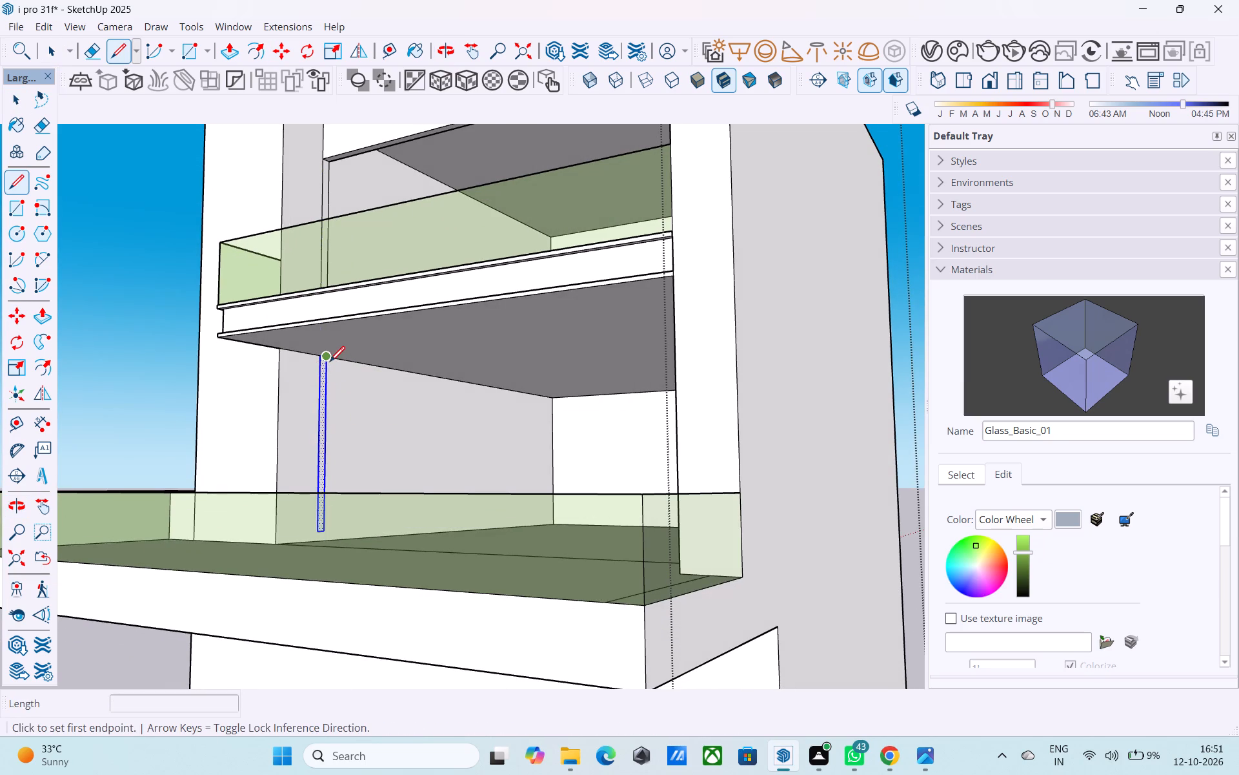
left_click(330, 363)
middle_click_drag(426, 362, 705, 398, "shift")
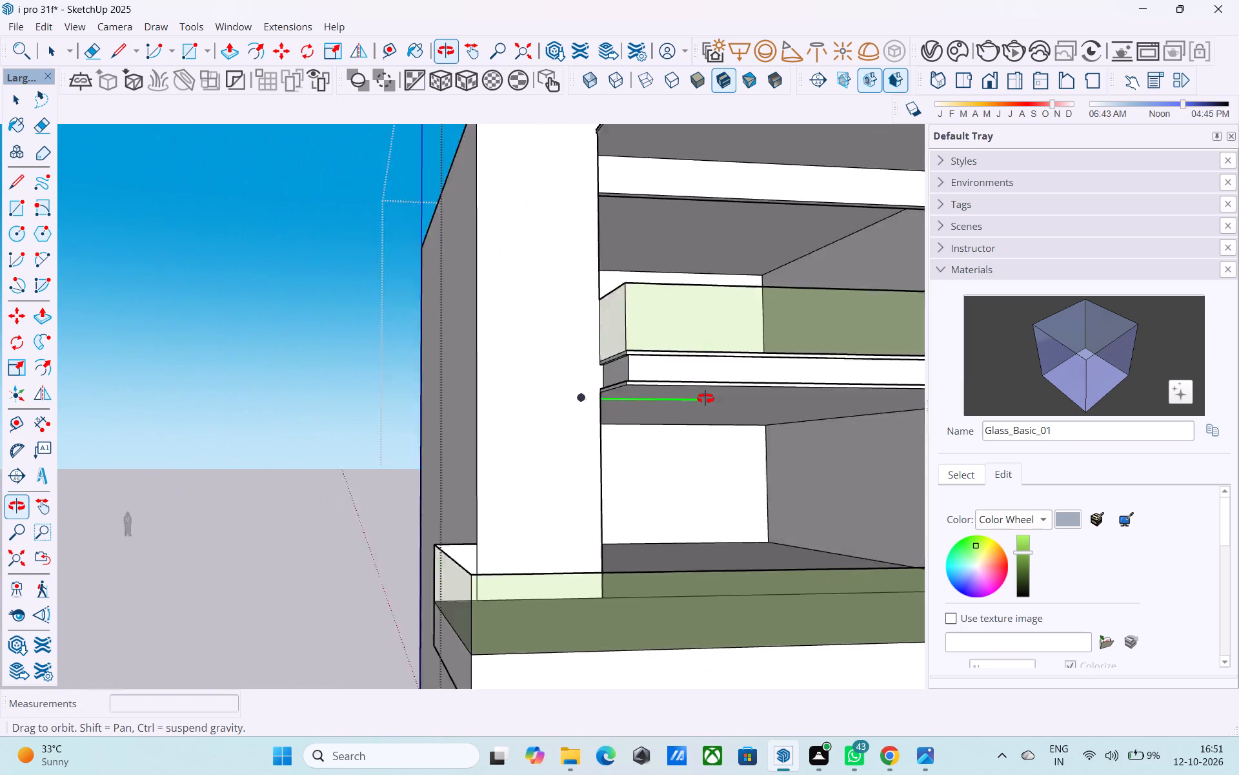
middle_click_drag(705, 398, 337, 411, "shift")
scroll(545, 424, "up", 2)
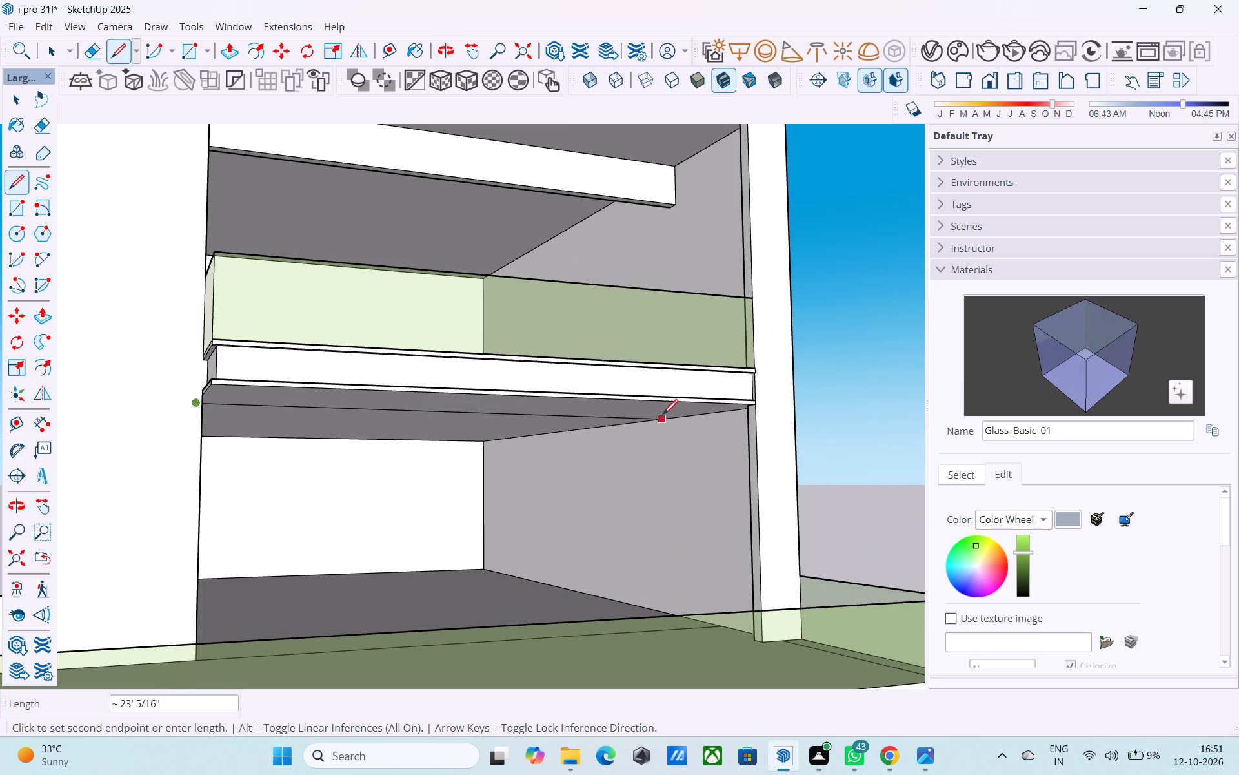
left_click(677, 418)
middle_click_drag(488, 423, 384, 407, "shift")
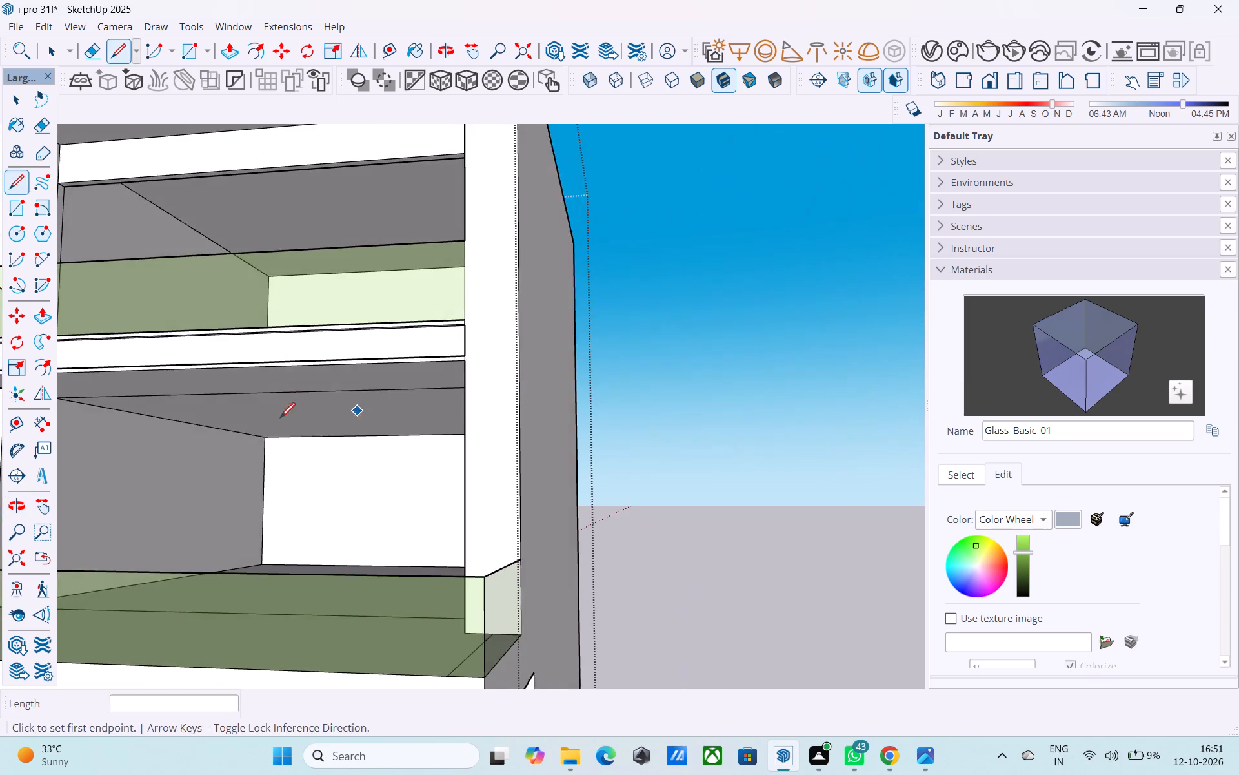
middle_click_drag(276, 419, 523, 409, "shift")
scroll(326, 404, "up", 6)
left_click(386, 371)
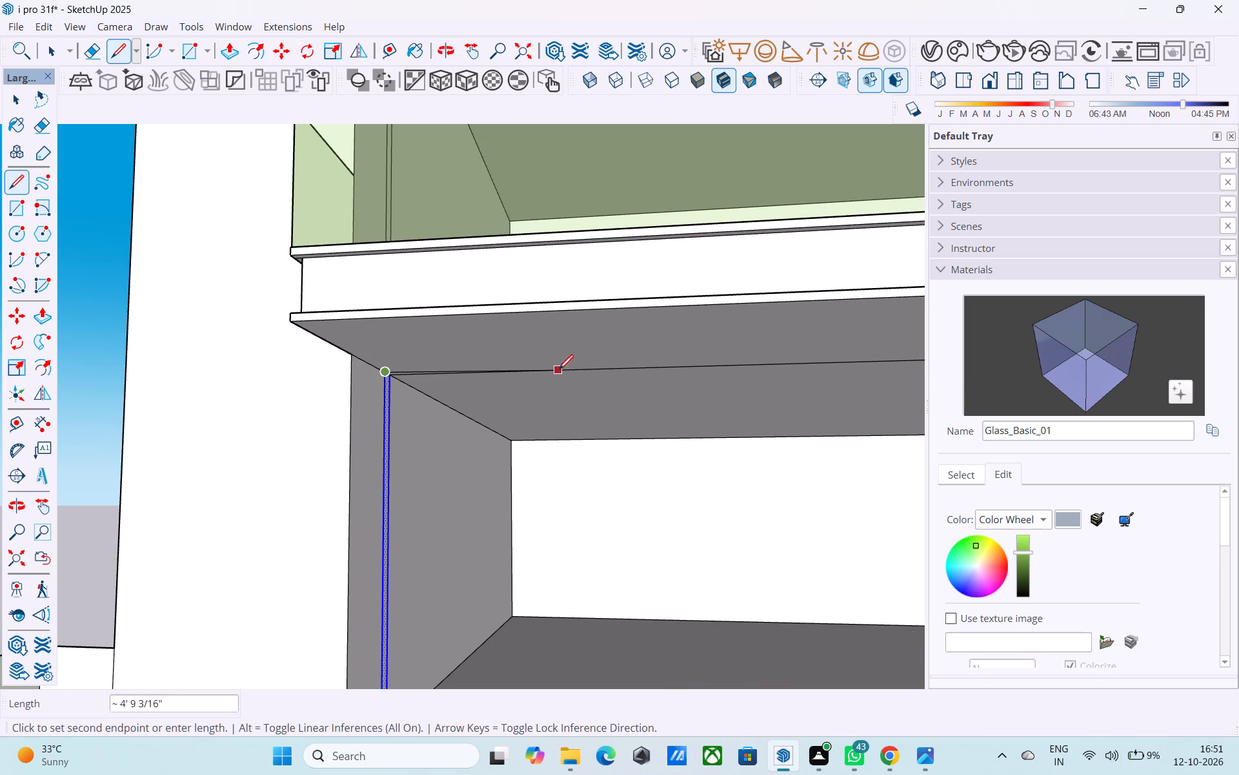
middle_click_drag(558, 371, 738, 376)
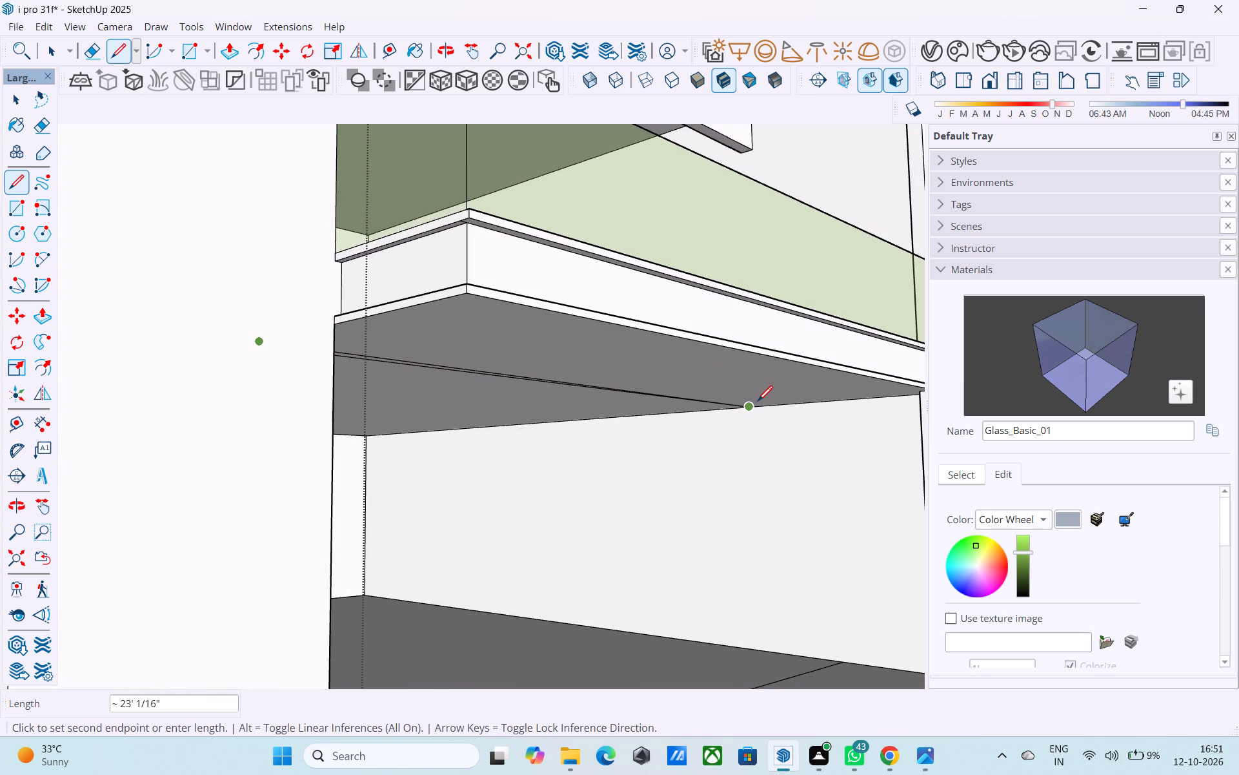
scroll(758, 402, "up", 6)
left_click(763, 406)
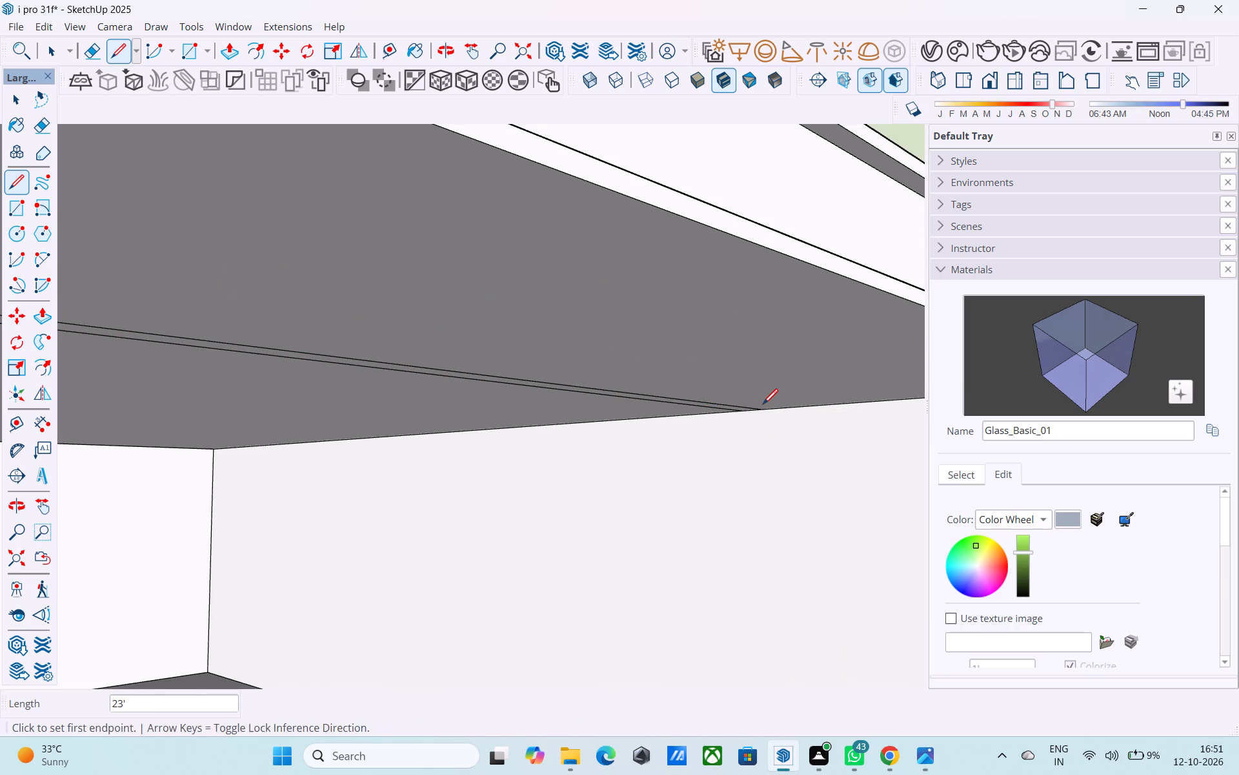
key("space")
Push/Pull the narrow strip between the two ceiling lines 2' downward to form a beam across the lower storey.
scroll(757, 406, "down", 5)
middle_click_drag(756, 407, 701, 360, "shift")
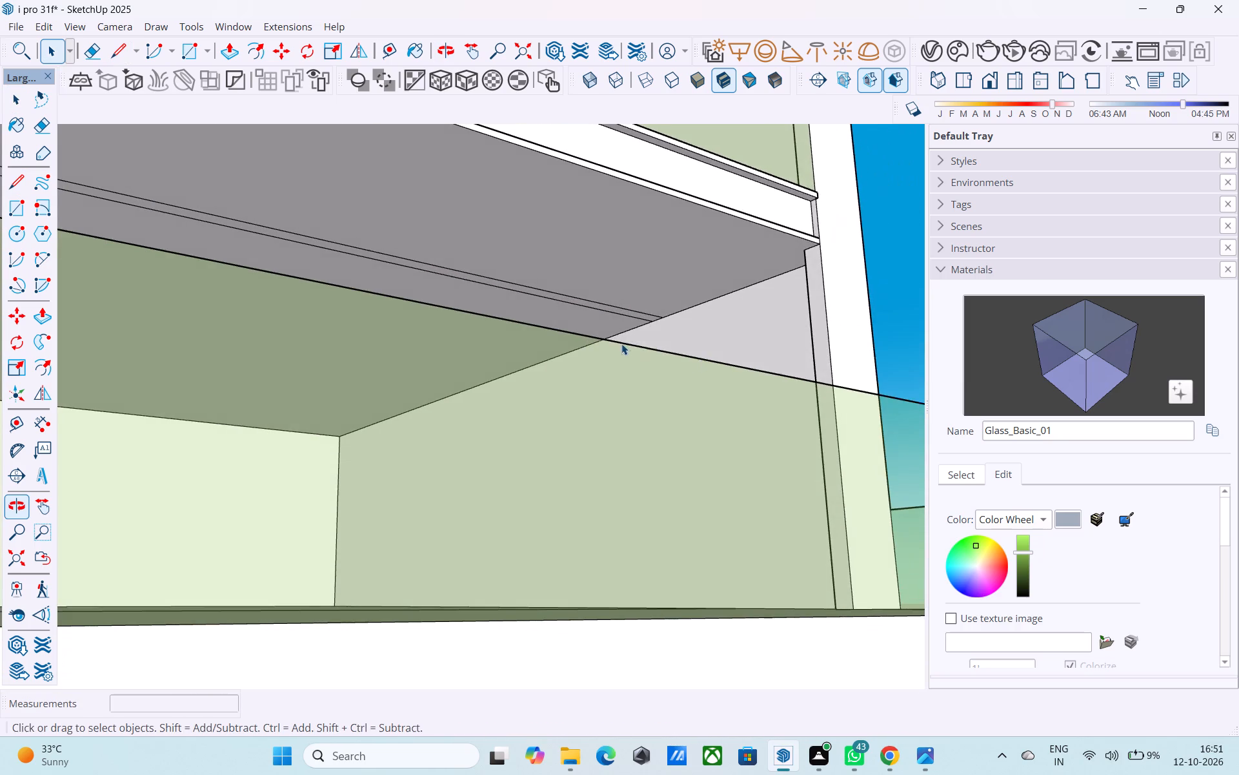
scroll(620, 337, "up", 3)
left_click(610, 300)
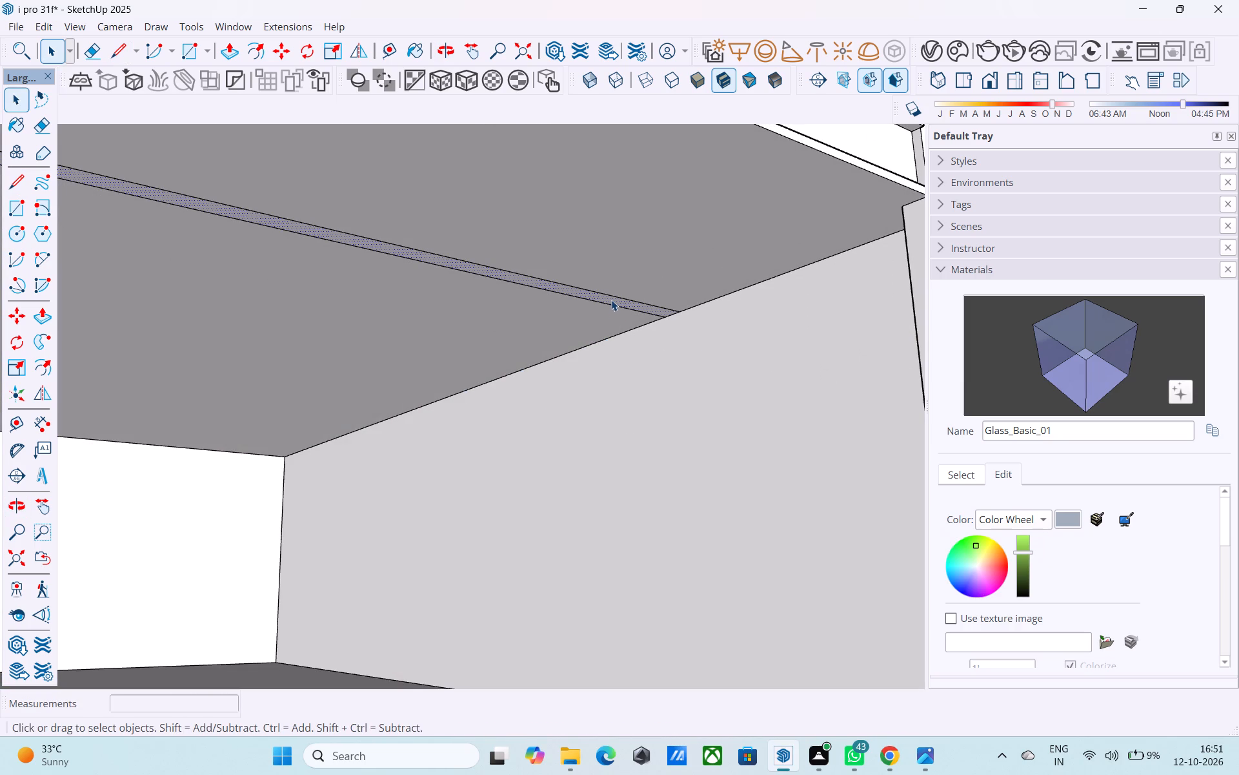
key("p")
left_click(611, 300)
key("2")
key("apostrophe")
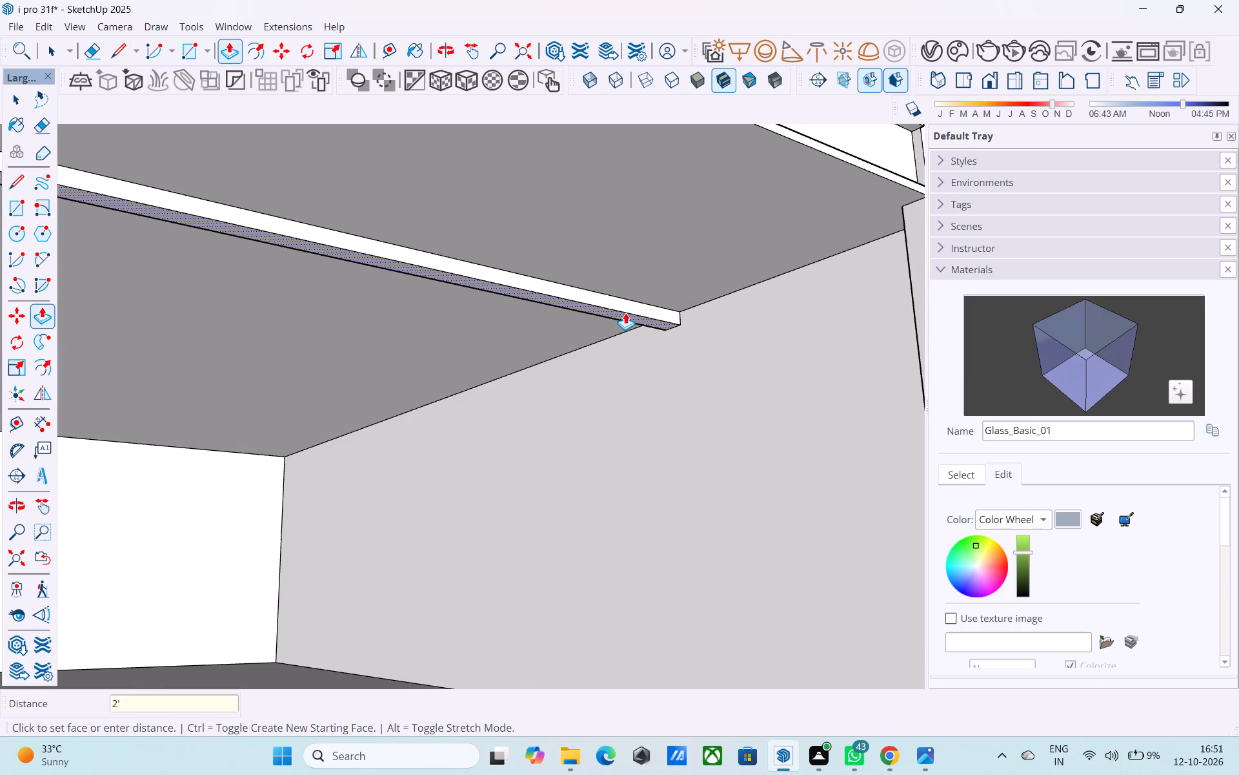
key("Return")
key("space")
Copy the short end edge of the upper storey beam's underside 6" inward along the beam.
scroll(622, 328, "down", 10)
middle_click_drag(636, 400, 602, 568)
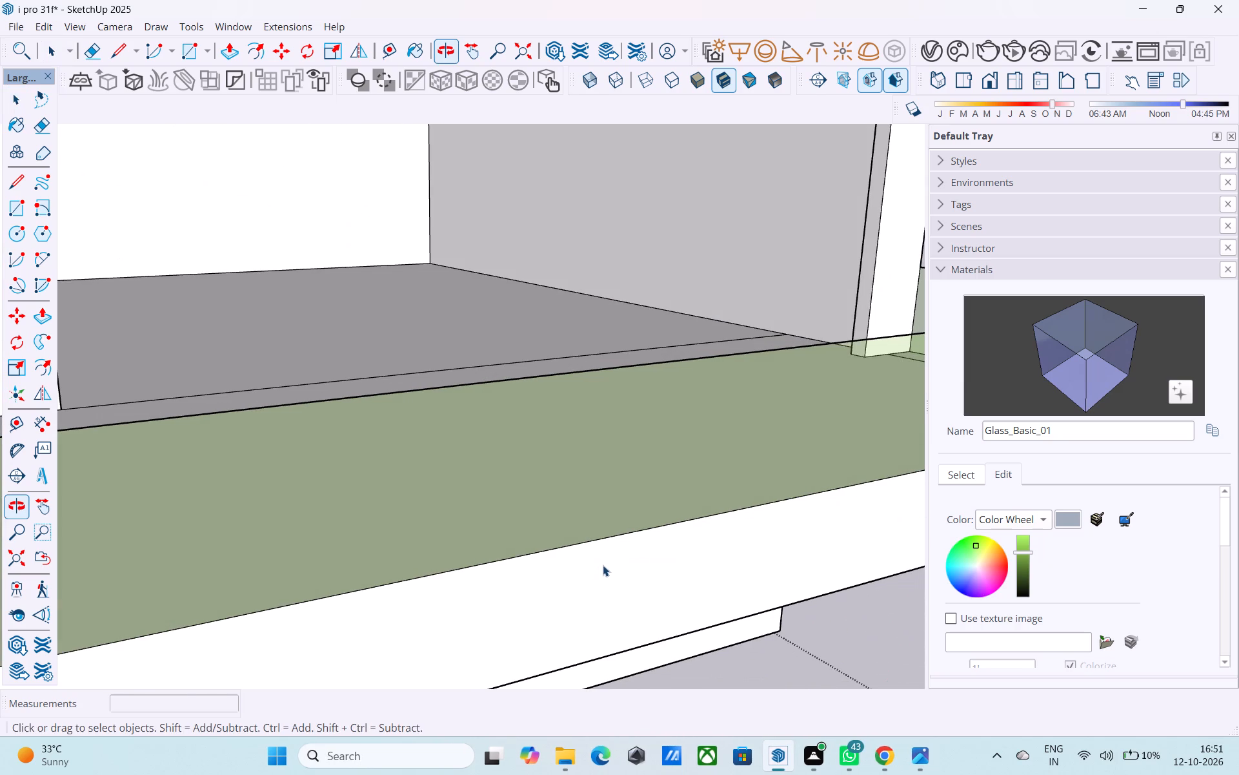
scroll(601, 563, "down", 4)
middle_click_drag(569, 556, 771, 542, "shift")
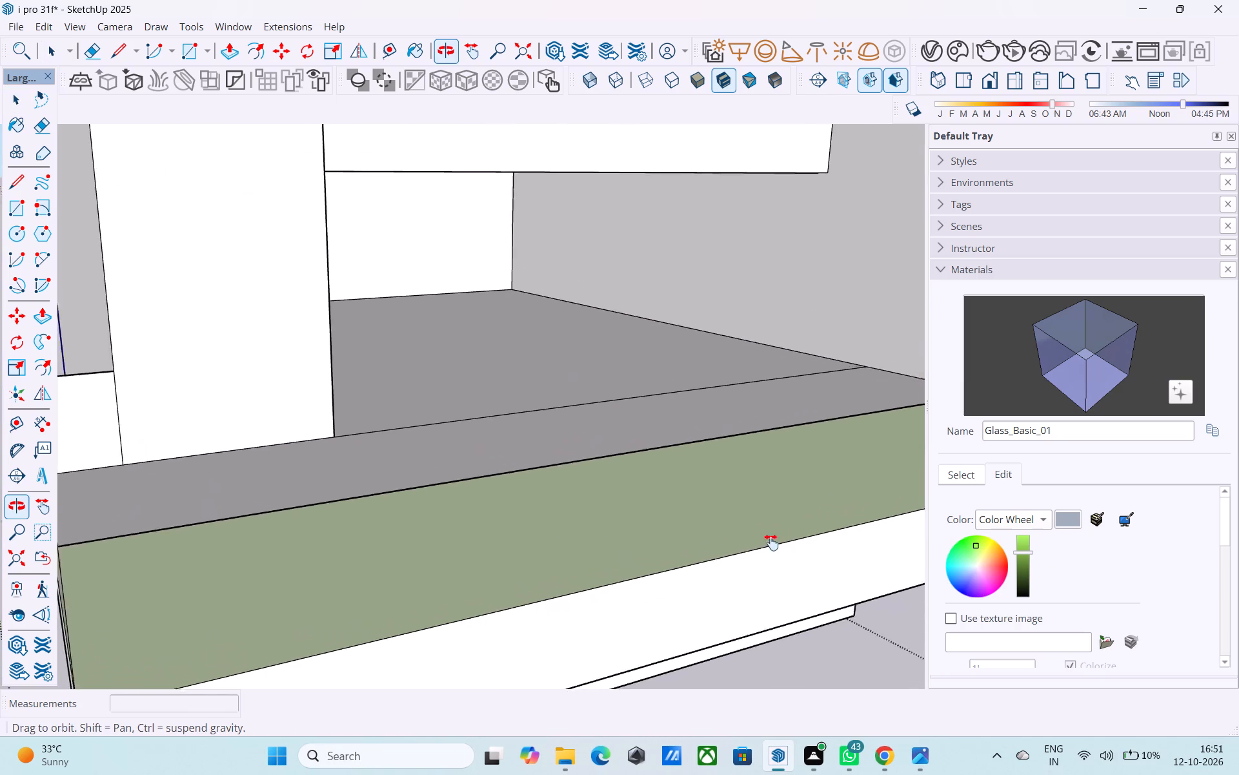
middle_click_drag(771, 542, 585, 456, "shift")
middle_click_drag(600, 449, 590, 459, "shift")
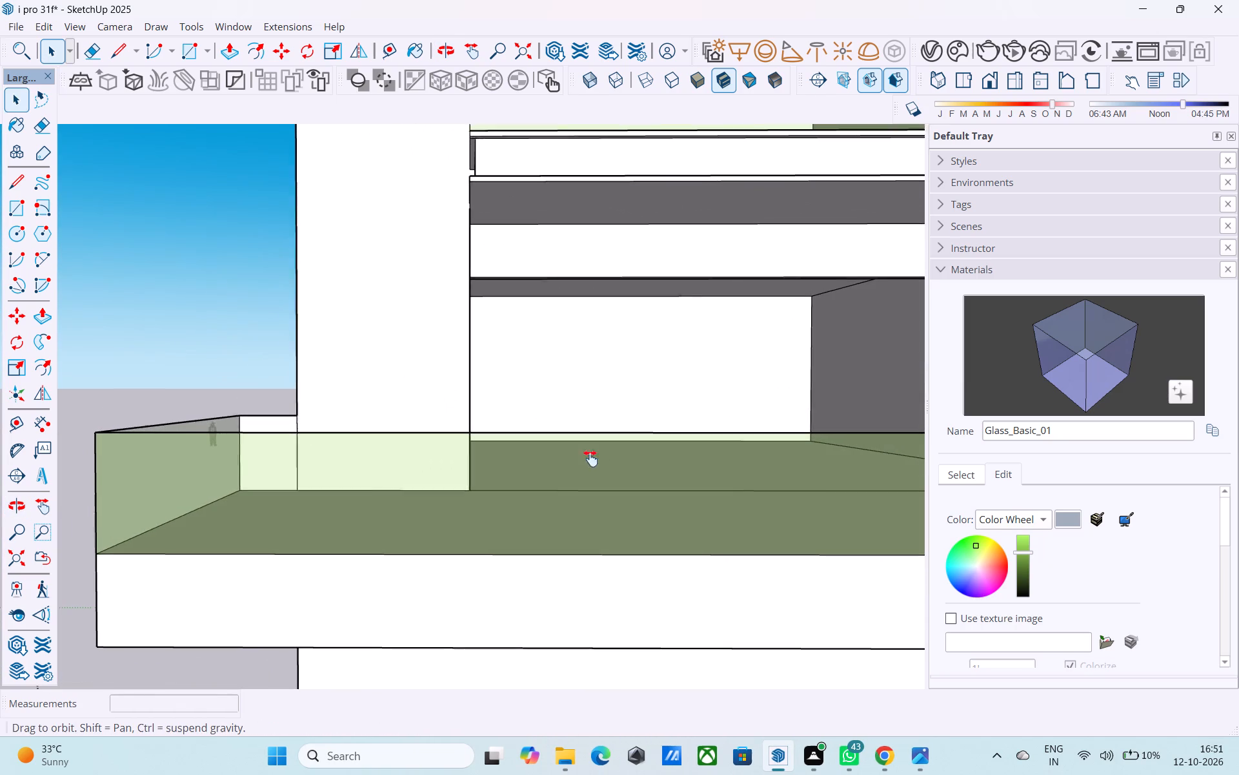
middle_click_drag(590, 459, 695, 539, "shift")
scroll(612, 510, "down", 5)
middle_click_drag(612, 510, 594, 560, "shift")
middle_click_drag(603, 460, 616, 524, "shift")
scroll(611, 360, "up", 5)
middle_click_drag(619, 378, 651, 380)
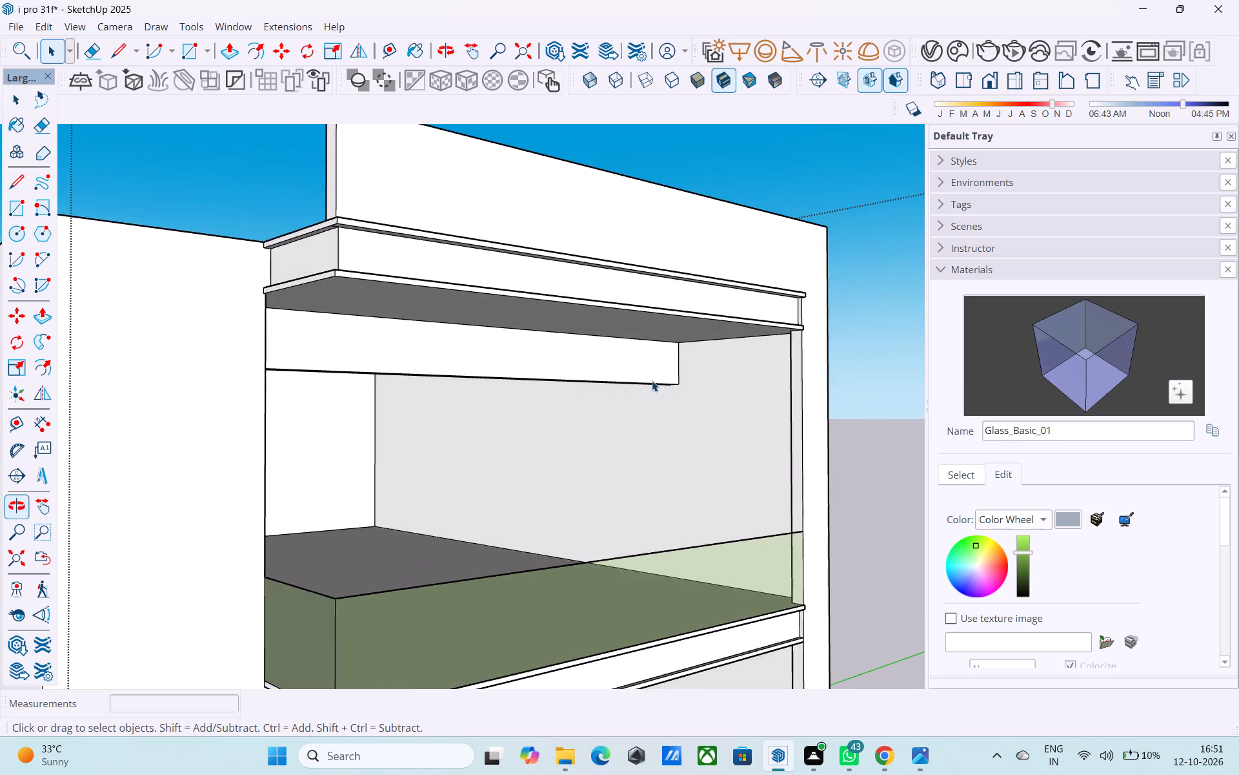
scroll(658, 387, "up", 10)
middle_click_drag(656, 400, 680, 363)
scroll(697, 366, "up", 2)
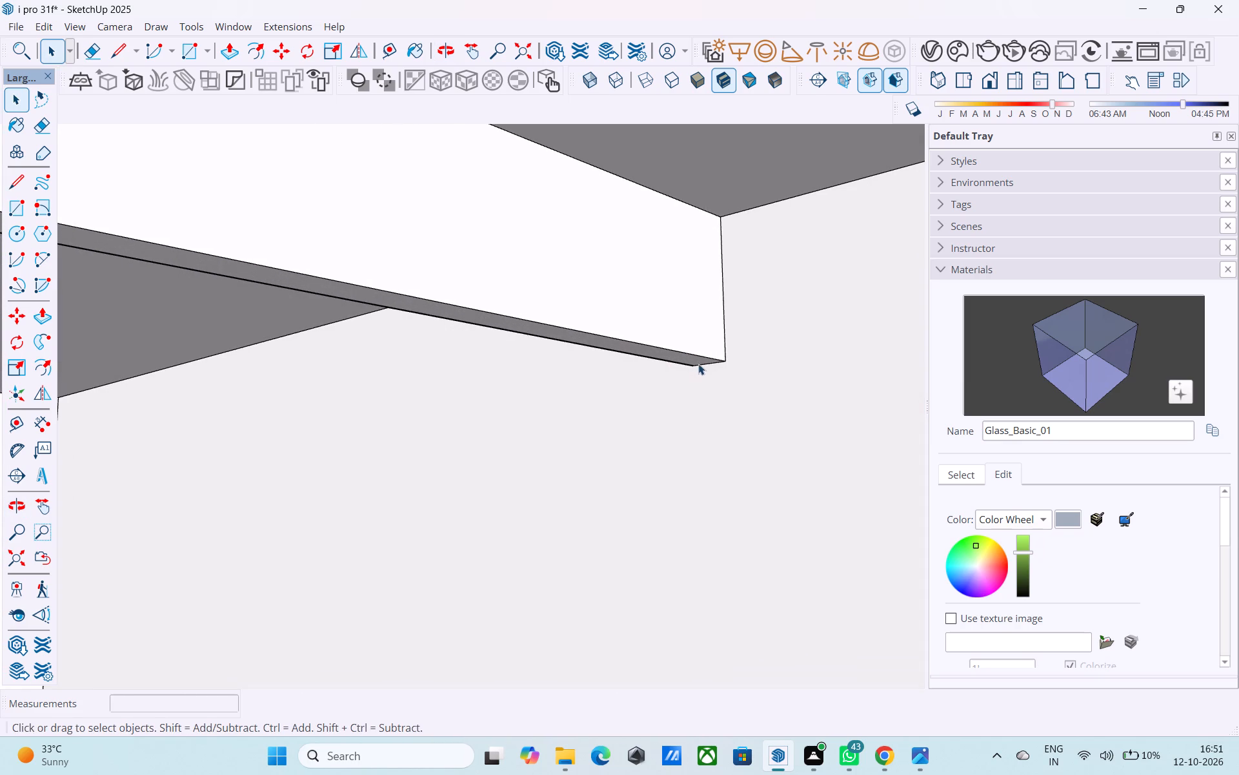
left_click(703, 365)
key("m")
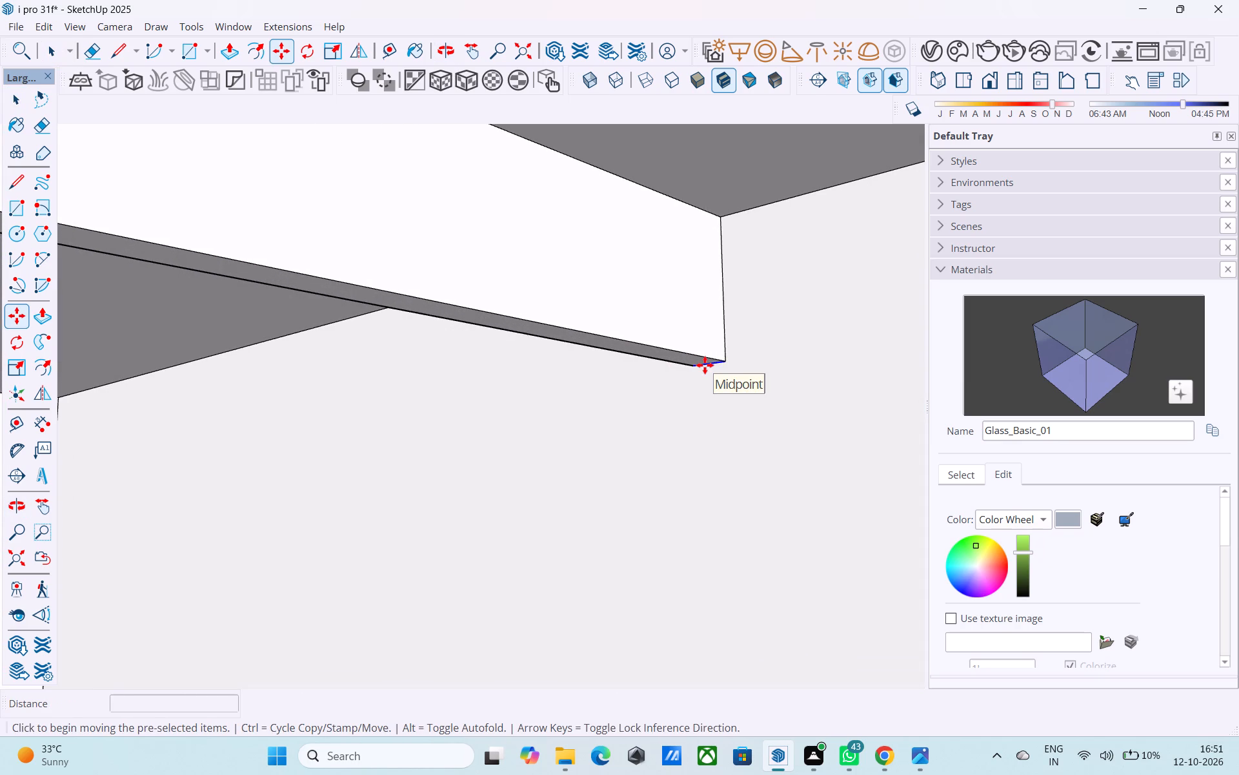
left_click(719, 364)
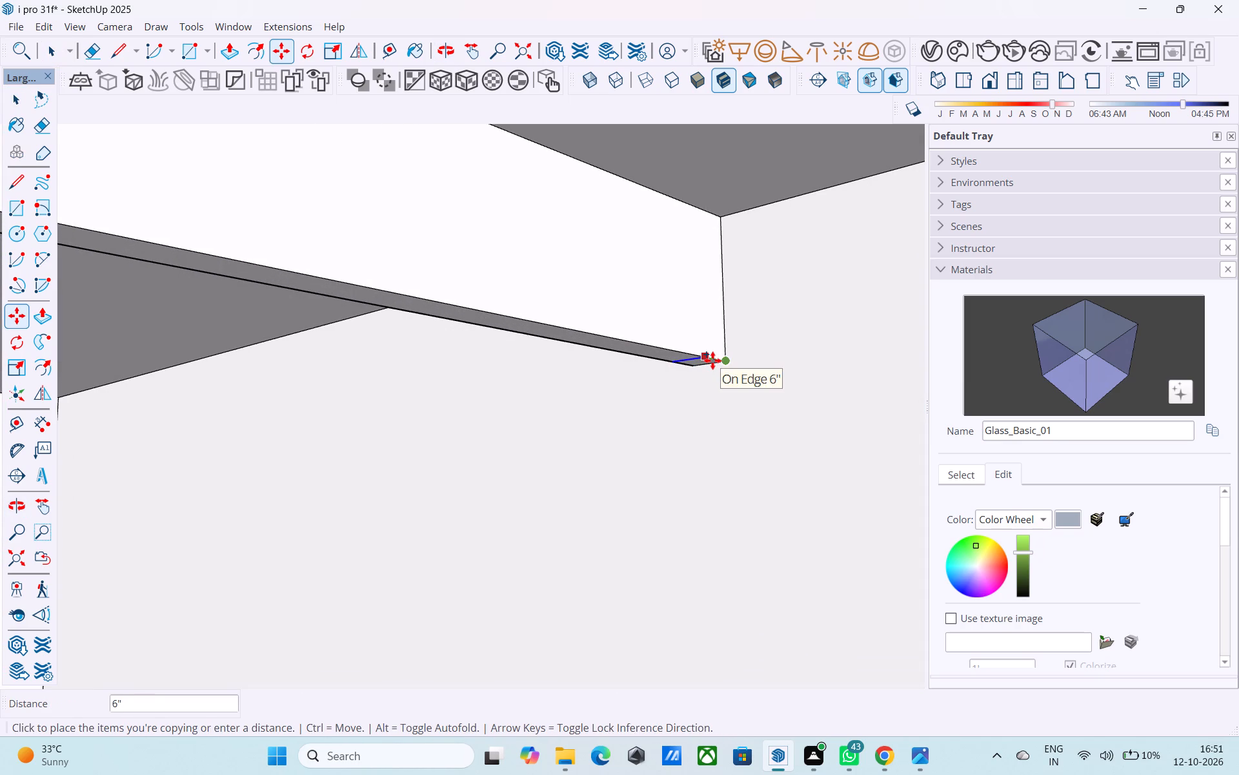
key("6")
key("shift+quotedbl")
key("Return")
key("space")
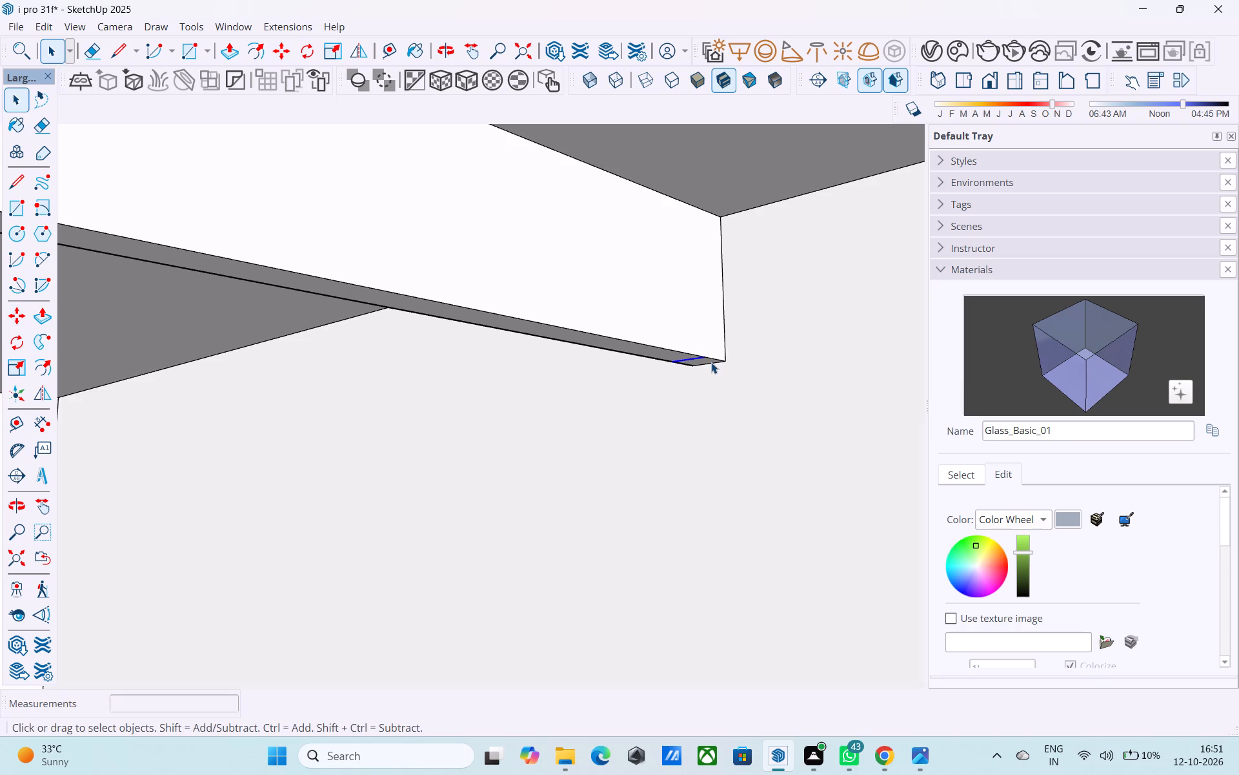
Push/Pull the small end face under the upper storey's beam down to the floor to form a post against the side wall.
scroll(711, 362, "up", 5)
left_click(709, 362)
key("p")
left_click_drag(709, 362, 712, 369)
scroll(704, 387, "down", 6)
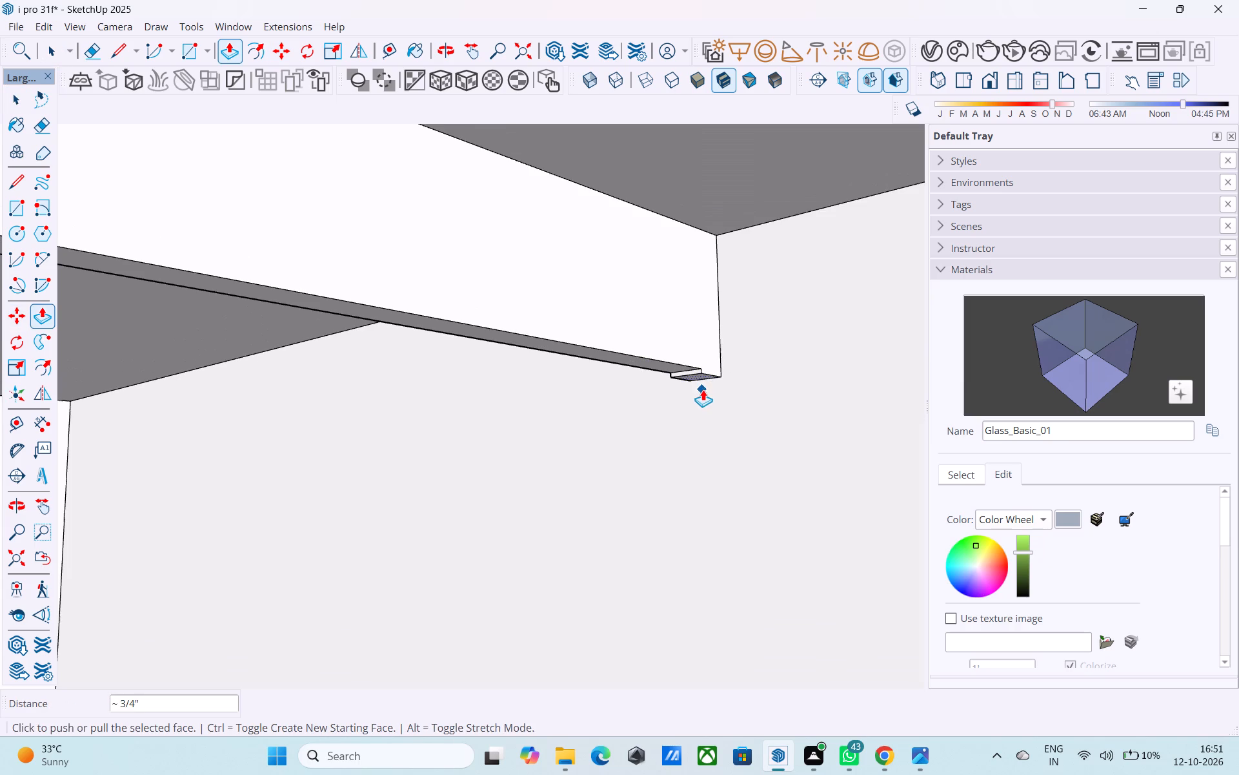
left_click(701, 375)
scroll(690, 440, "down", 16)
middle_click_drag(687, 448, 691, 477)
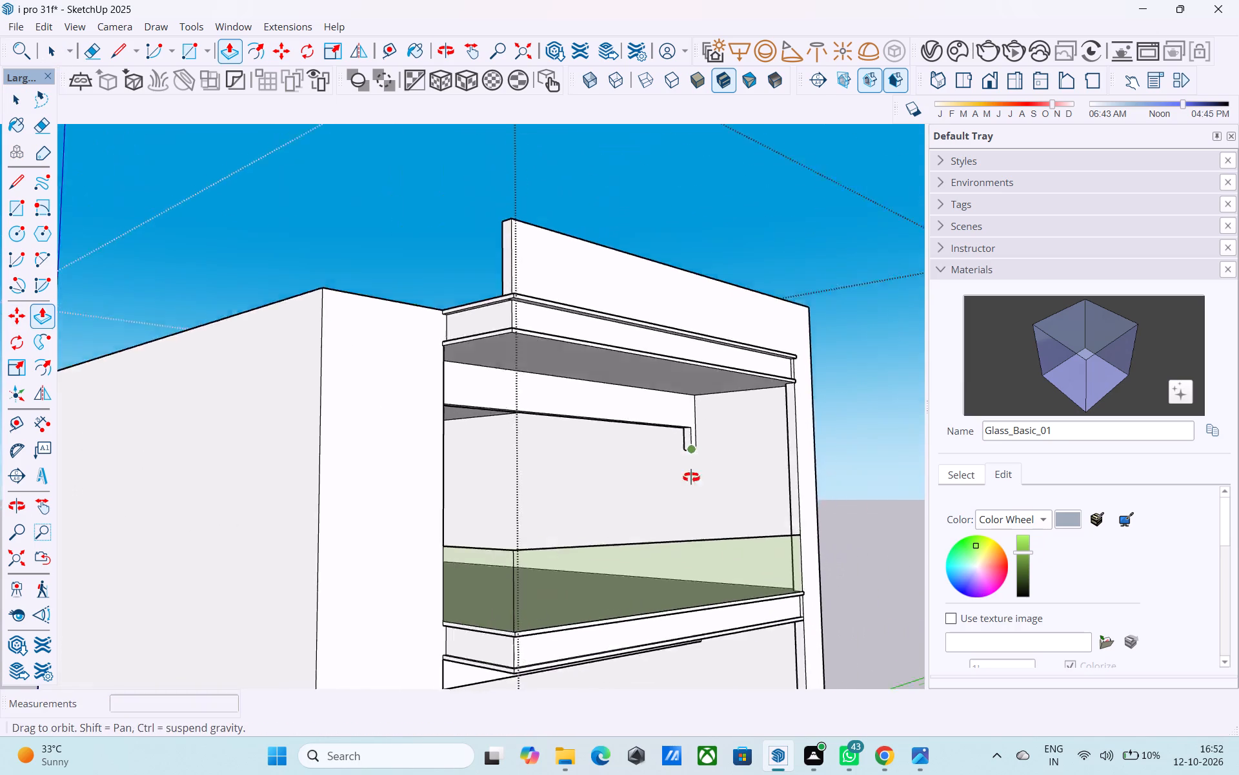
middle_click_drag(691, 477, 711, 544)
left_click(674, 615)
middle_click_drag(661, 612, 494, 569)
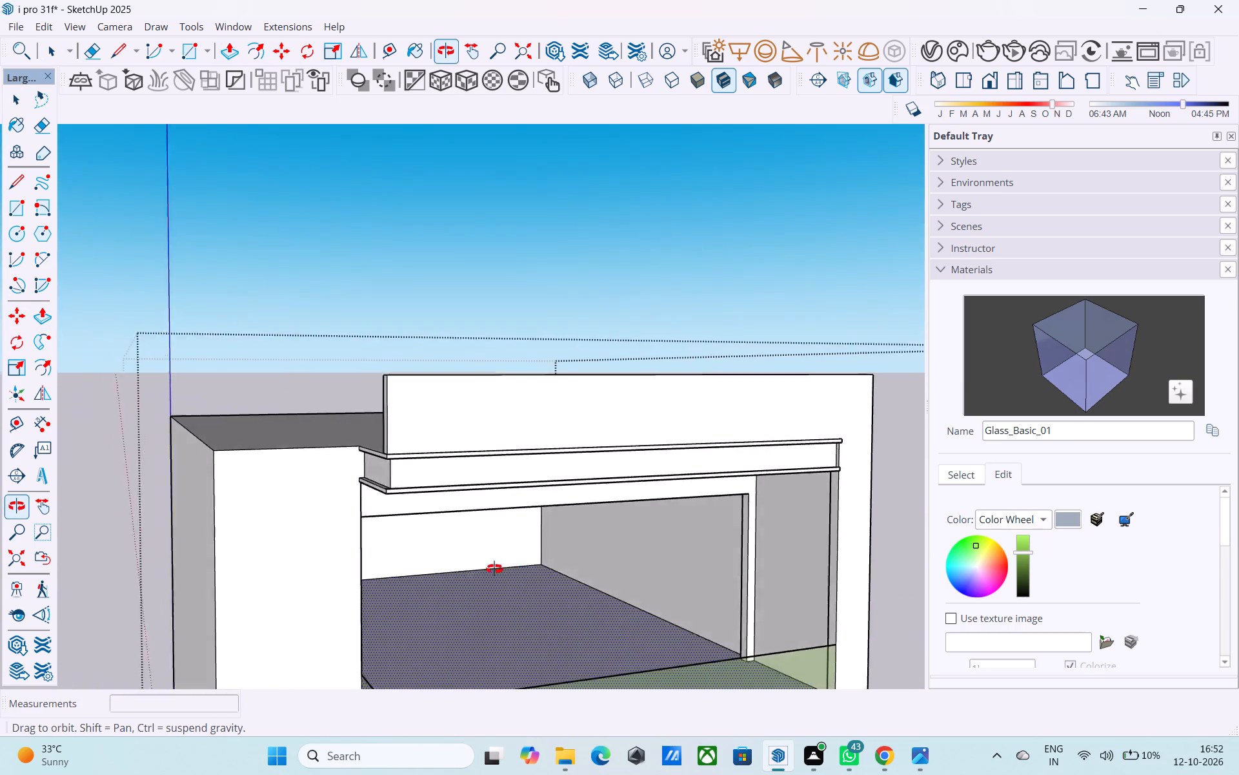
middle_click_drag(494, 569, 403, 531)
key("space")
Save the model.
key("ctrl+s")
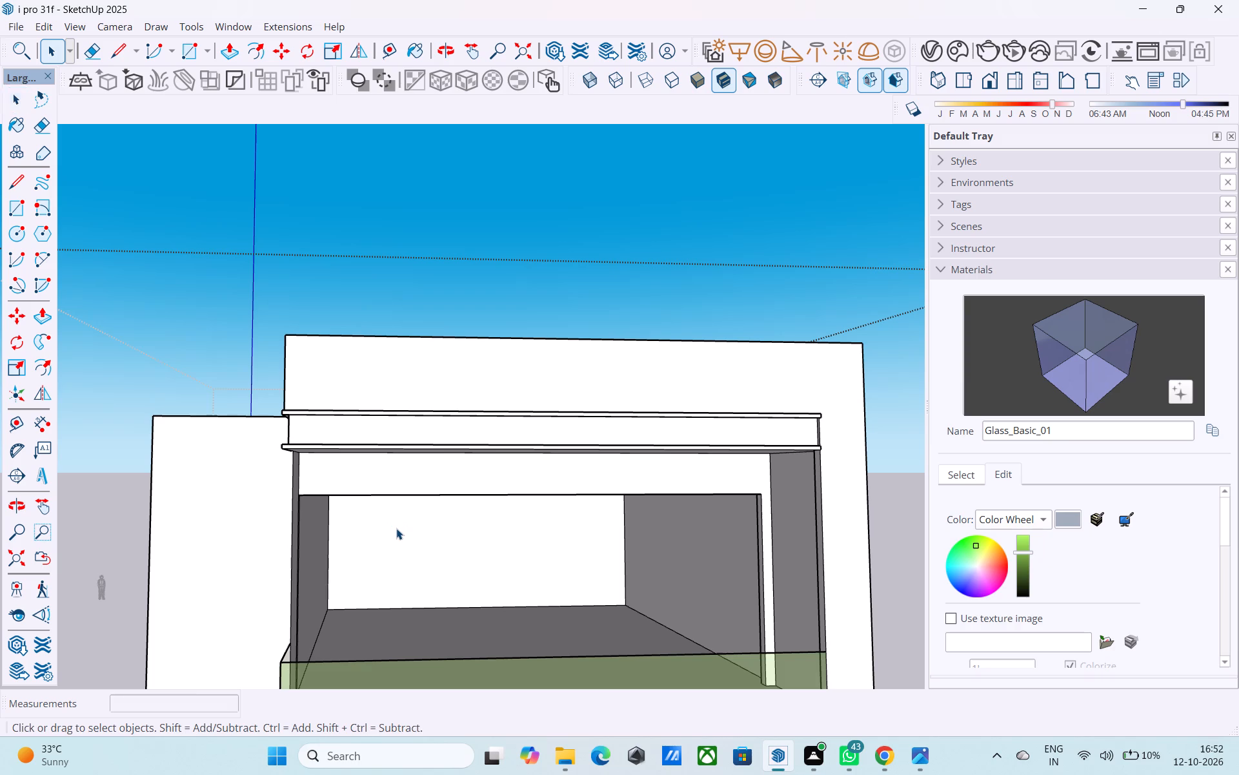
Show the Glass materials collection and examine the beams and post in the recessed storeys from the front.
key("space")
middle_click_drag(396, 528, 435, 490, "shift")
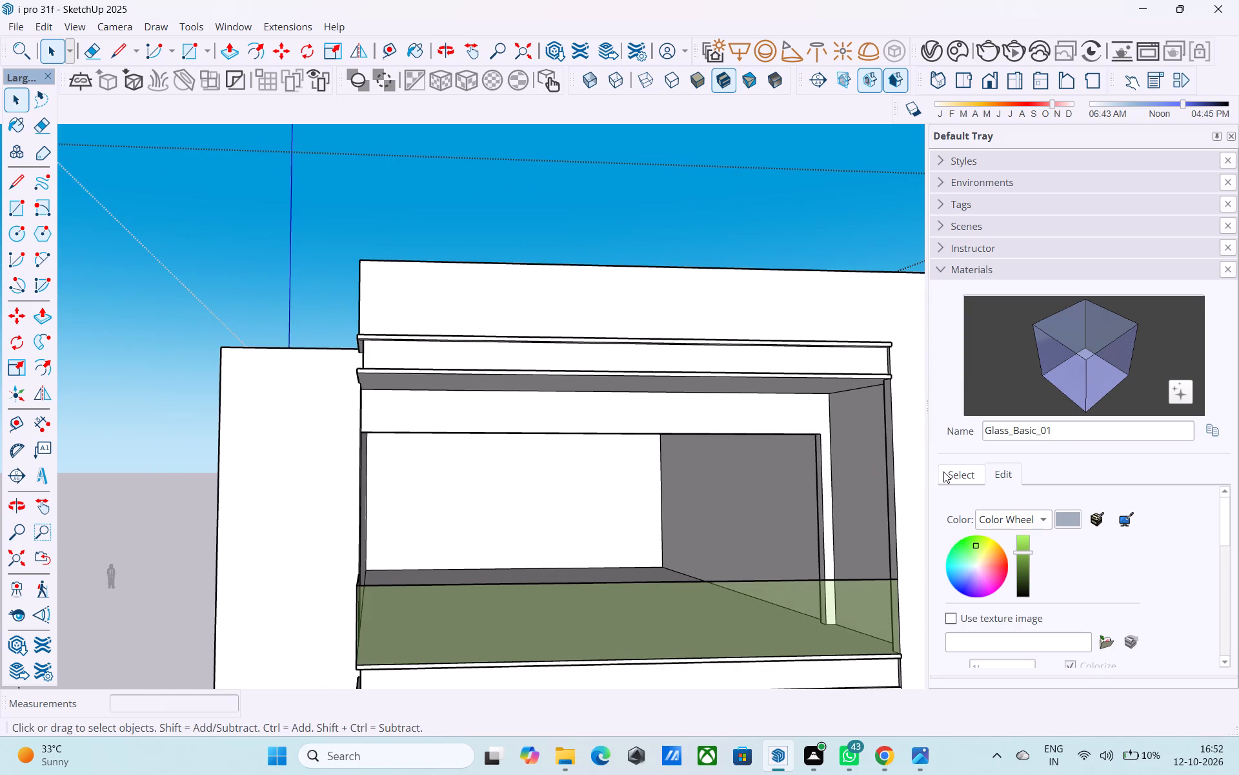
left_click(949, 472)
middle_click_drag(740, 451, 658, 449)
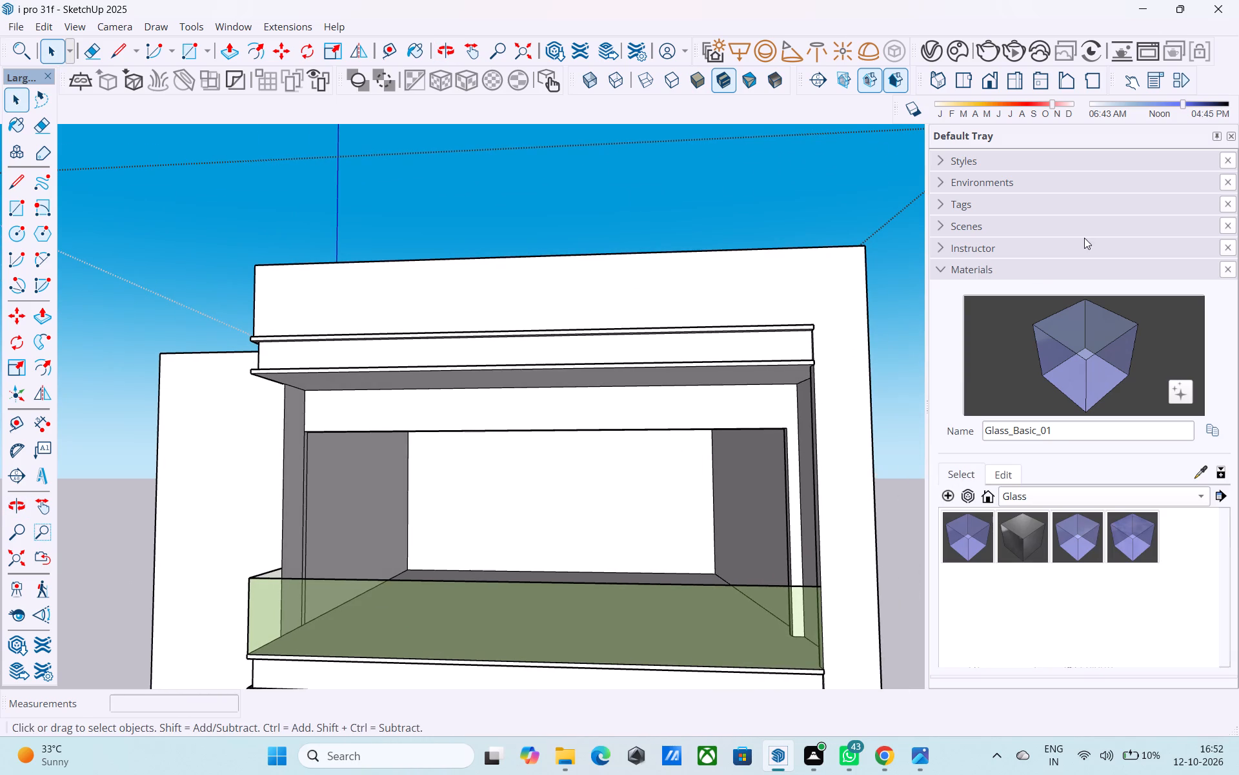
scroll(878, 229, "down", 3)
middle_click_drag(879, 230, 791, 236)
middle_click_drag(598, 423, 660, 355)
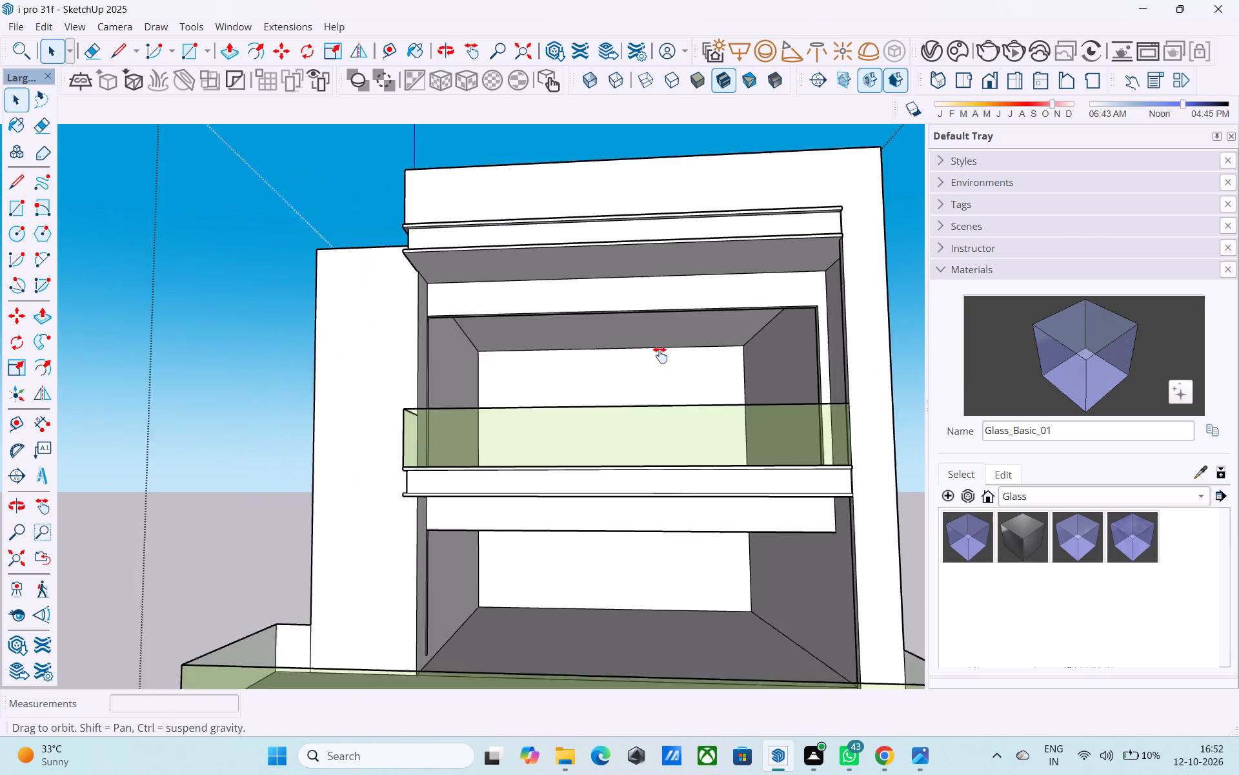
middle_click_drag(660, 355, 769, 381)
middle_click_drag(805, 387, 640, 370)
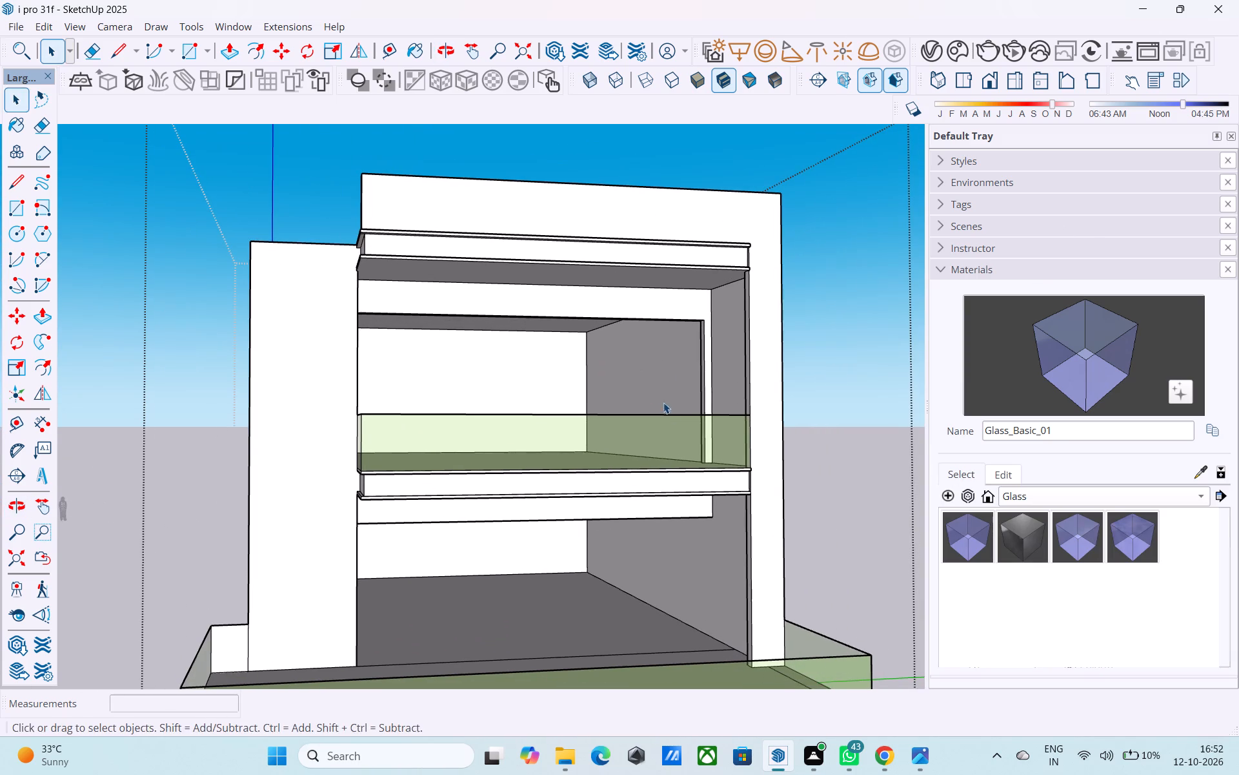
middle_click_drag(672, 415, 688, 393)
Copy the short end edge of the lower storey beam's underside a short distance inward along the beam.
scroll(733, 362, "up", 4)
middle_click_drag(727, 425, 767, 289)
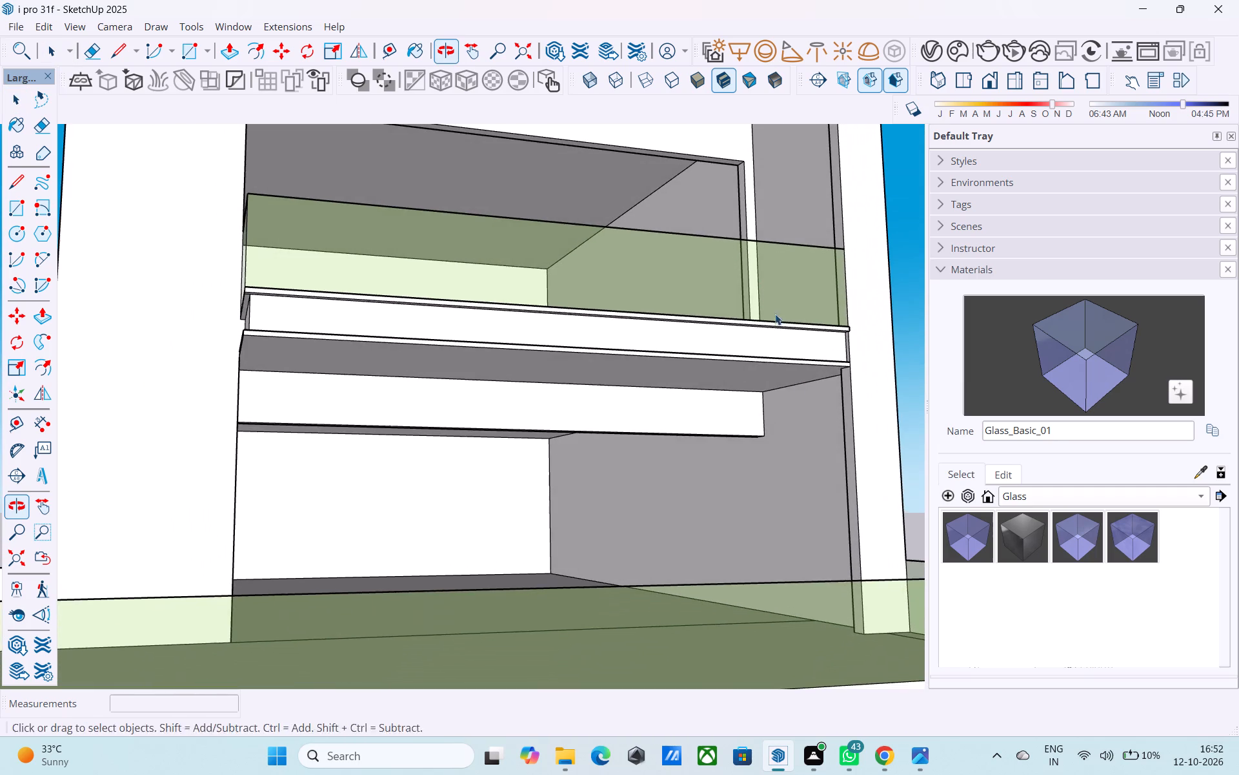
middle_click_drag(798, 394, 821, 402, "shift")
scroll(805, 464, "up", 3)
middle_click_drag(803, 453, 856, 356)
scroll(855, 356, "up", 1)
middle_click_drag(856, 356, 856, 356)
middle_click_drag(856, 356, 766, 481)
scroll(601, 469, "down", 12)
middle_click(596, 480)
middle_click_drag(721, 393, 546, 572)
scroll(727, 415, "up", 2)
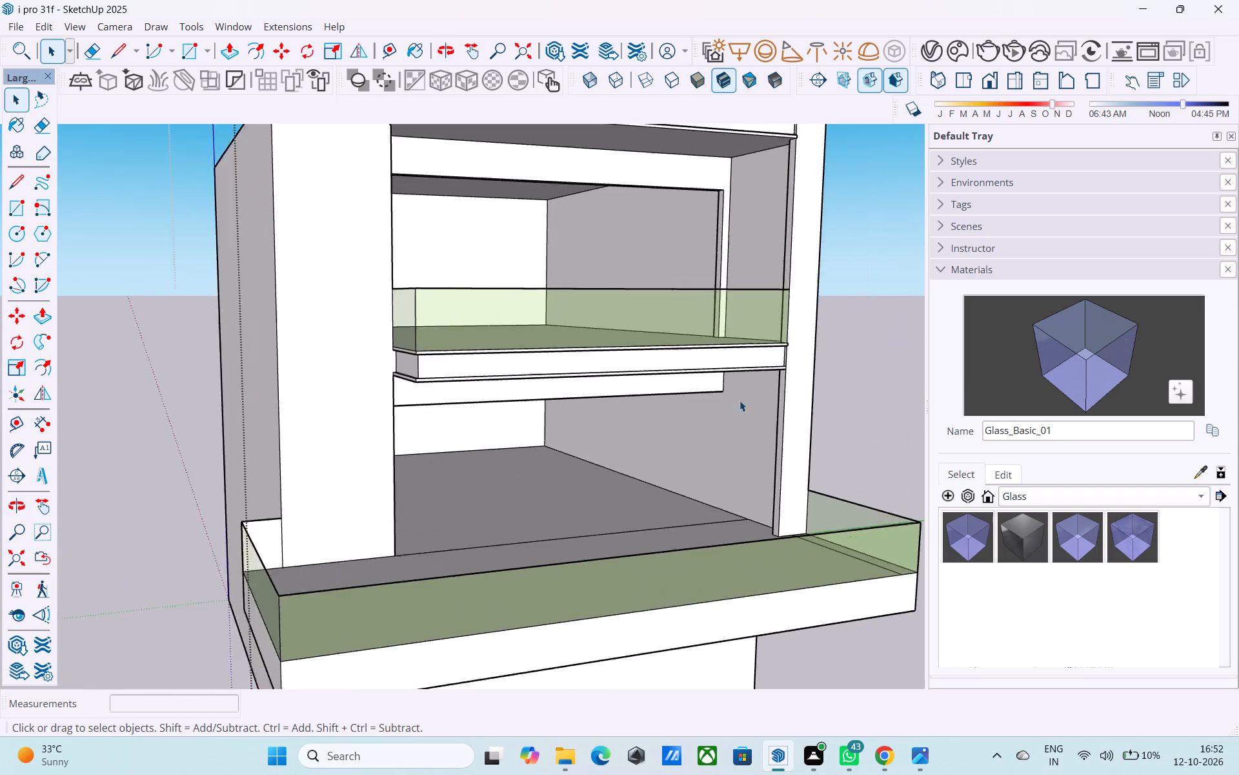
scroll(740, 400, "up", 3)
middle_click_drag(729, 398, 710, 413)
scroll(713, 391, "up", 10)
middle_click_drag(707, 370, 718, 346)
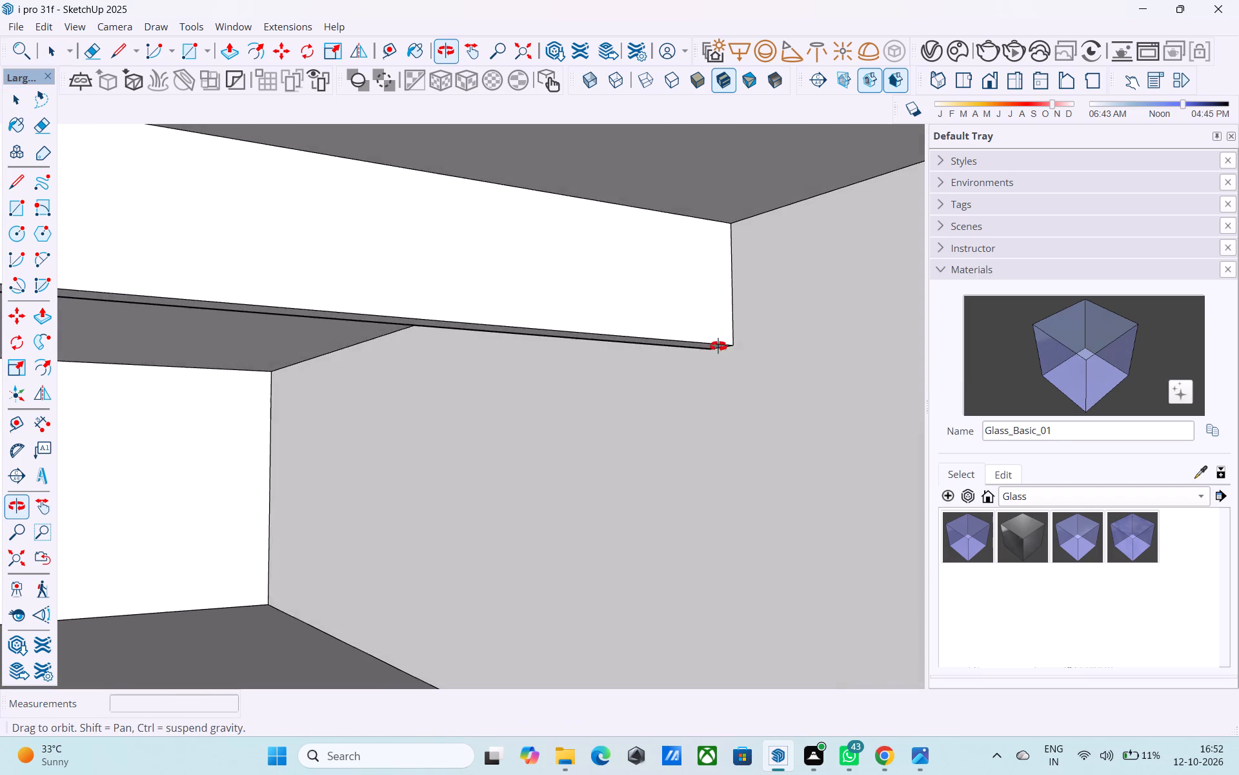
middle_click_drag(718, 346, 721, 342)
scroll(717, 353, "up", 4)
middle_click_drag(716, 355, 722, 342)
scroll(722, 342, "up", 5)
left_click(721, 347)
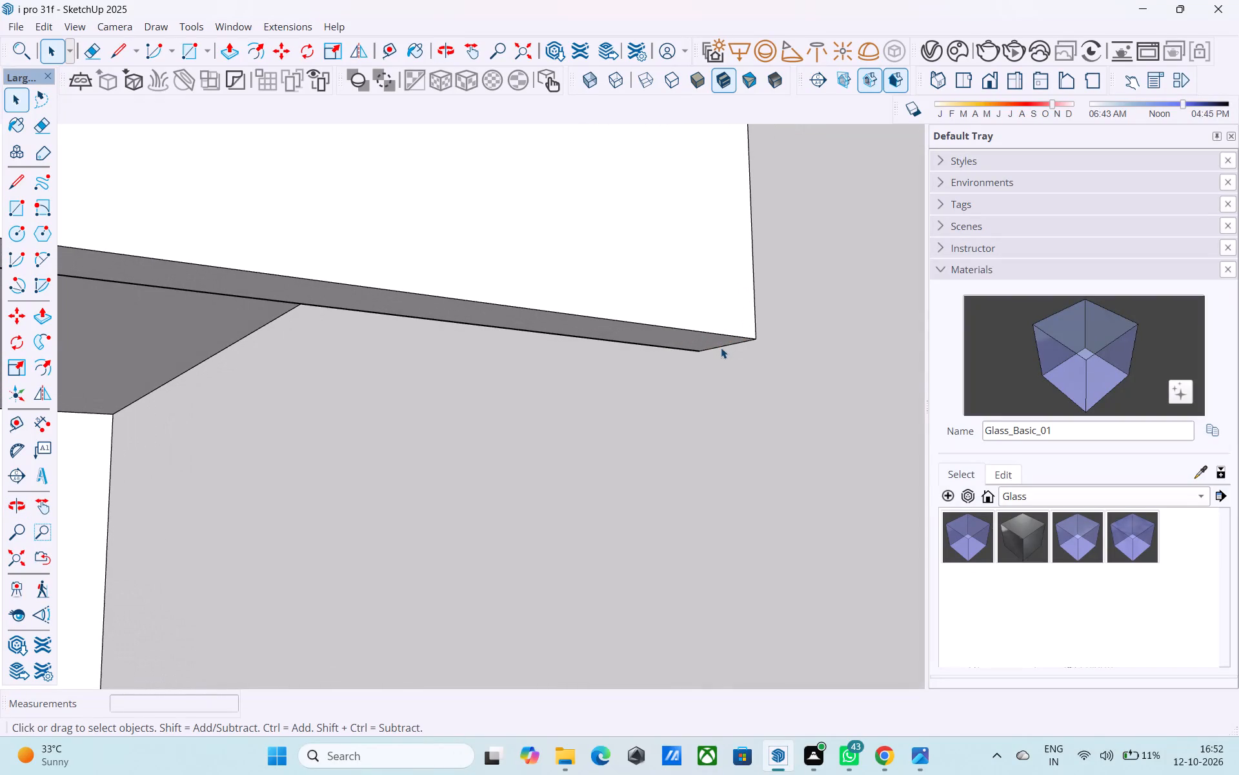
key("m")
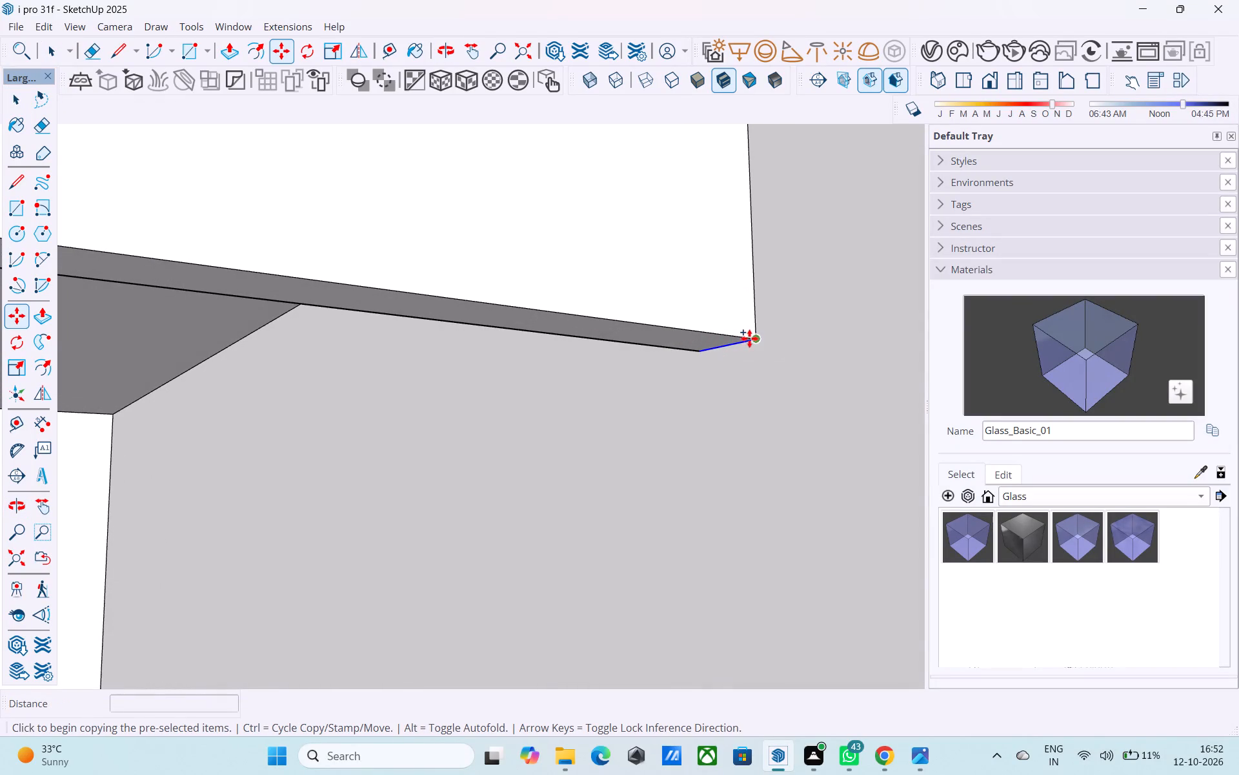
left_click(752, 338)
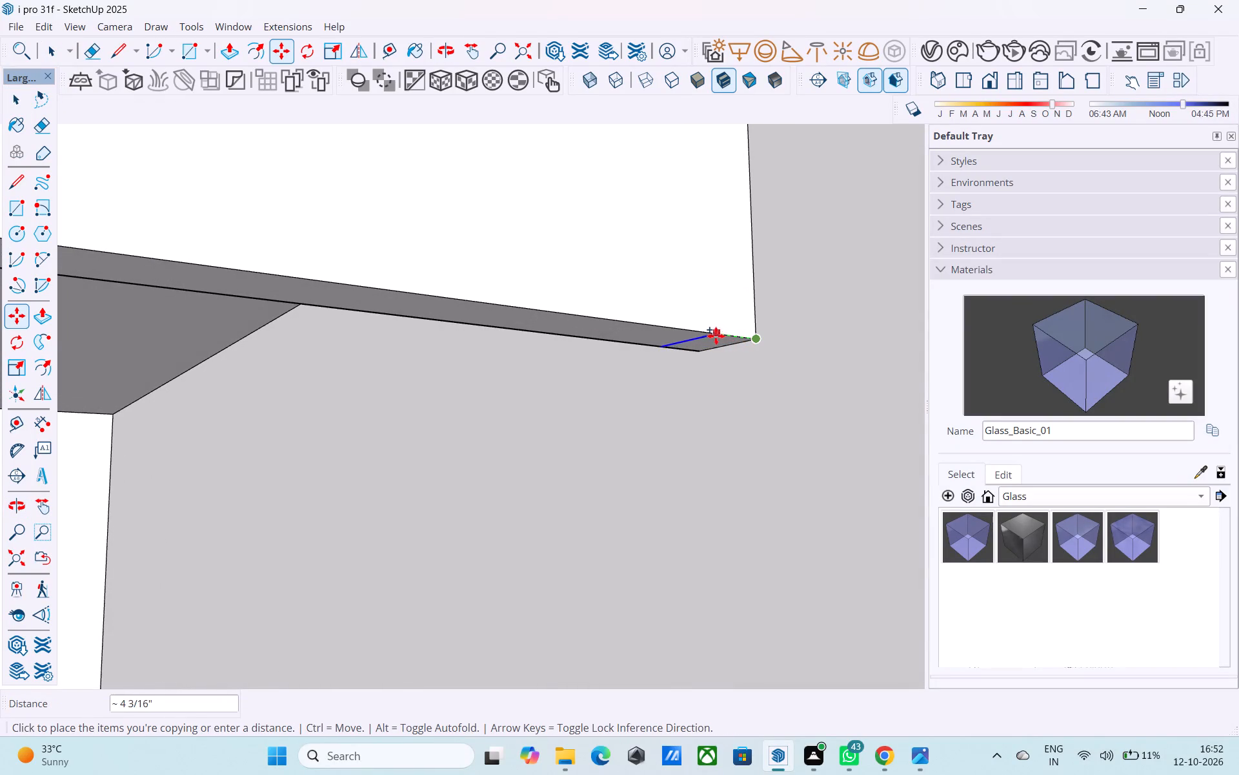
left_click(706, 334)
key("space")
Push/Pull the small end face under the lower storey's beam 7' 9" down to the floor to form a post.
left_click(705, 336)
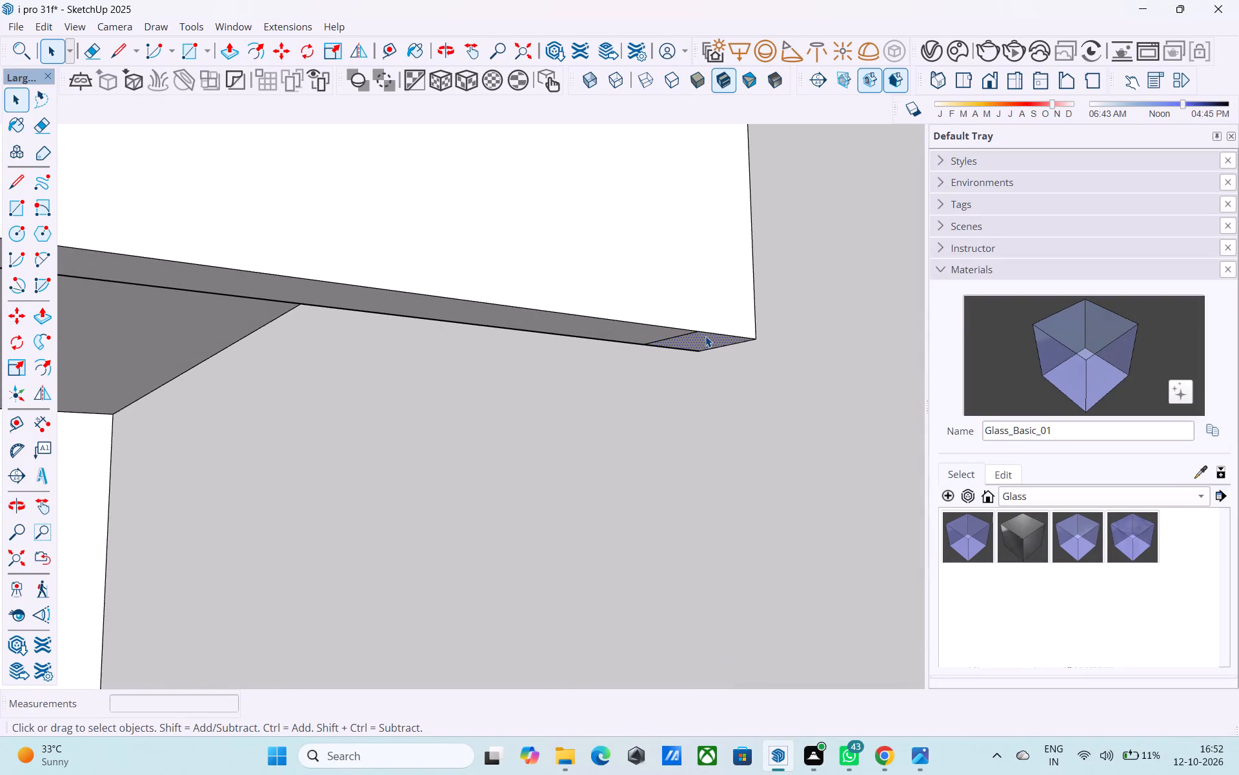
key("p")
left_click(705, 336)
scroll(703, 344, "down", 10)
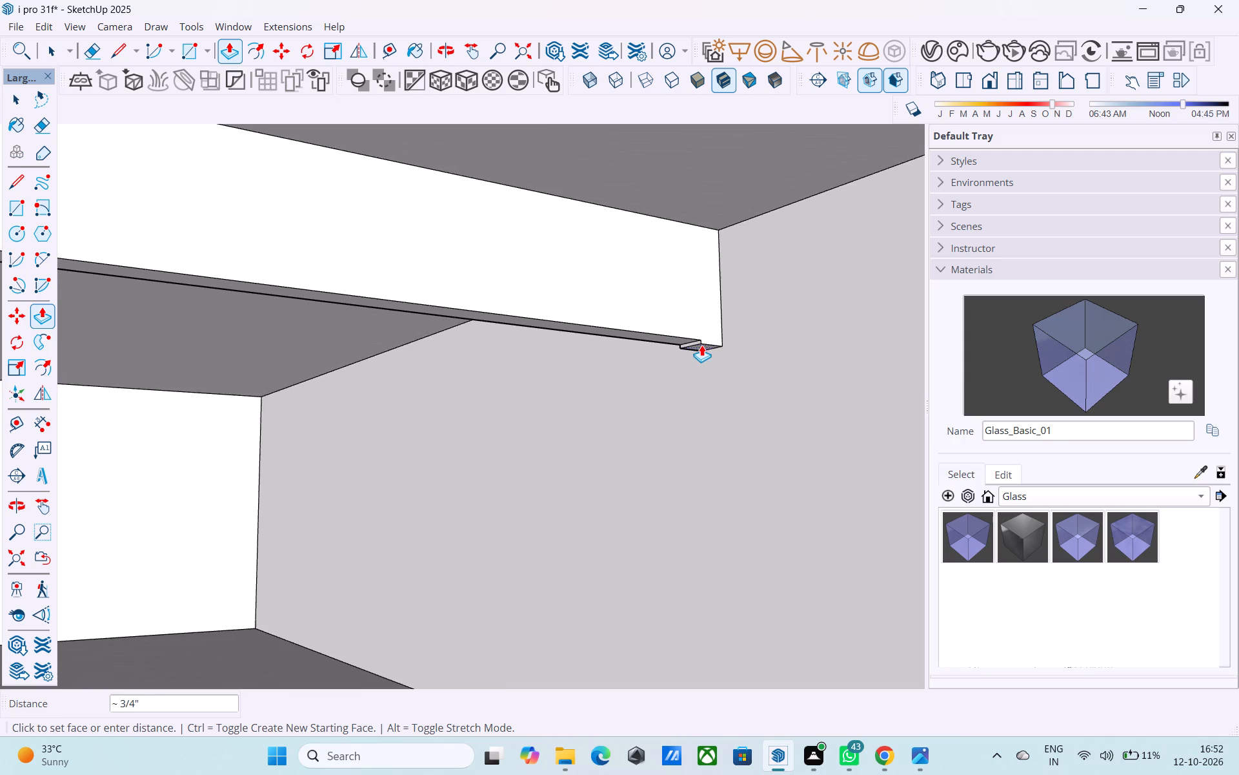
scroll(701, 345, "down", 8)
middle_click_drag(699, 350, 714, 464)
left_click_drag(656, 582, 650, 586)
middle_click_drag(627, 601, 649, 508, "shift")
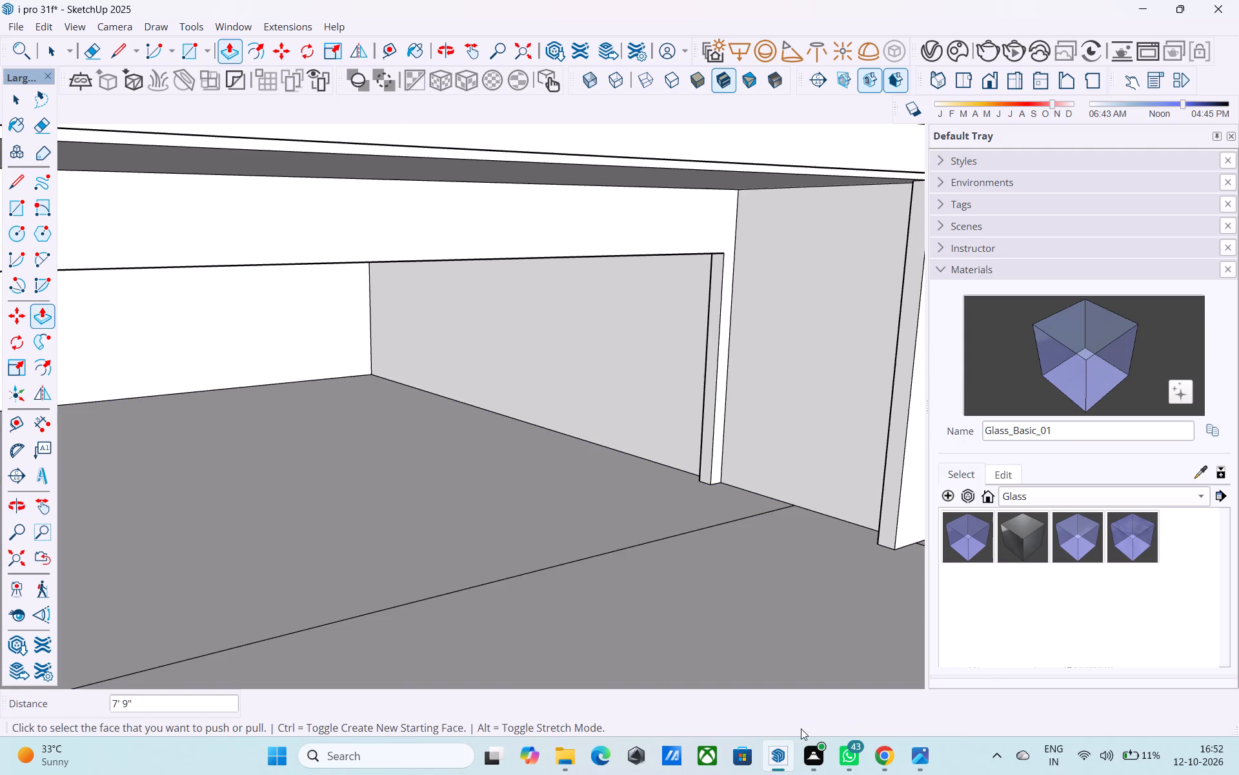
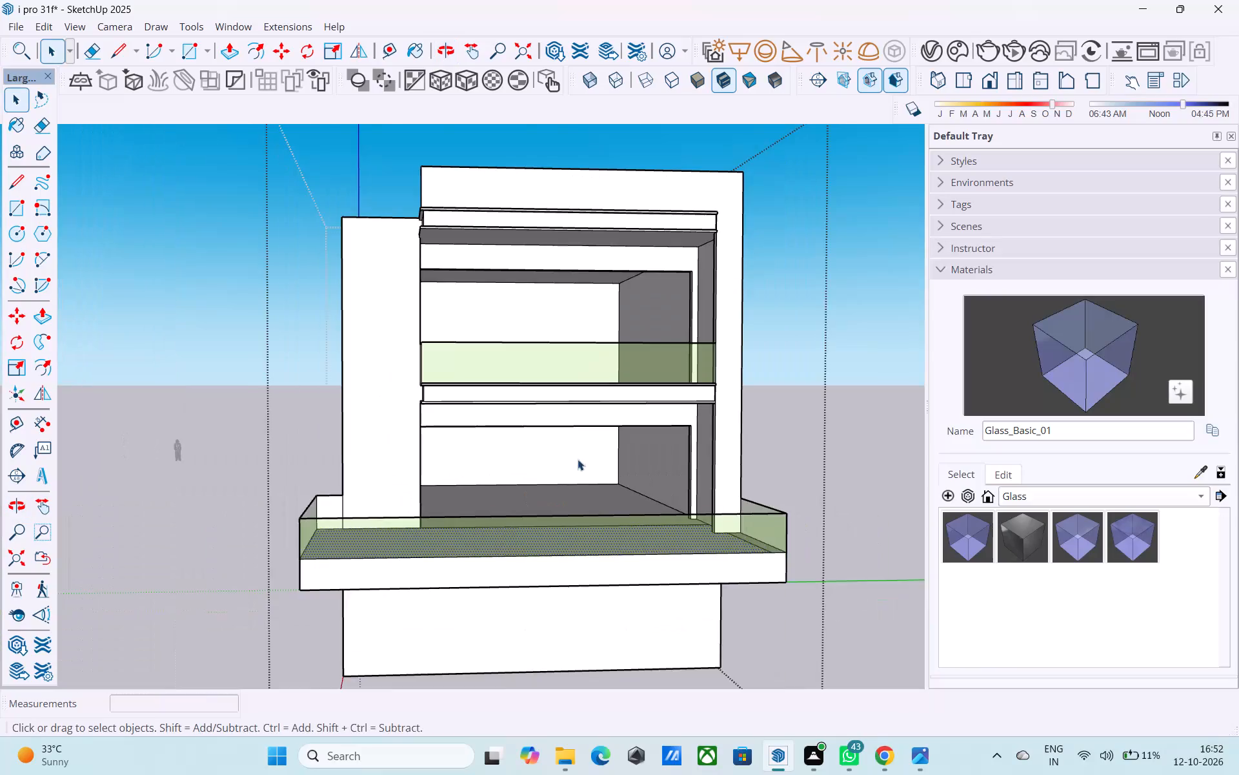
Offset the outline of the building's main roof face 6" inward to form a parapet border.
middle_click_drag(580, 462, 602, 538, "shift")
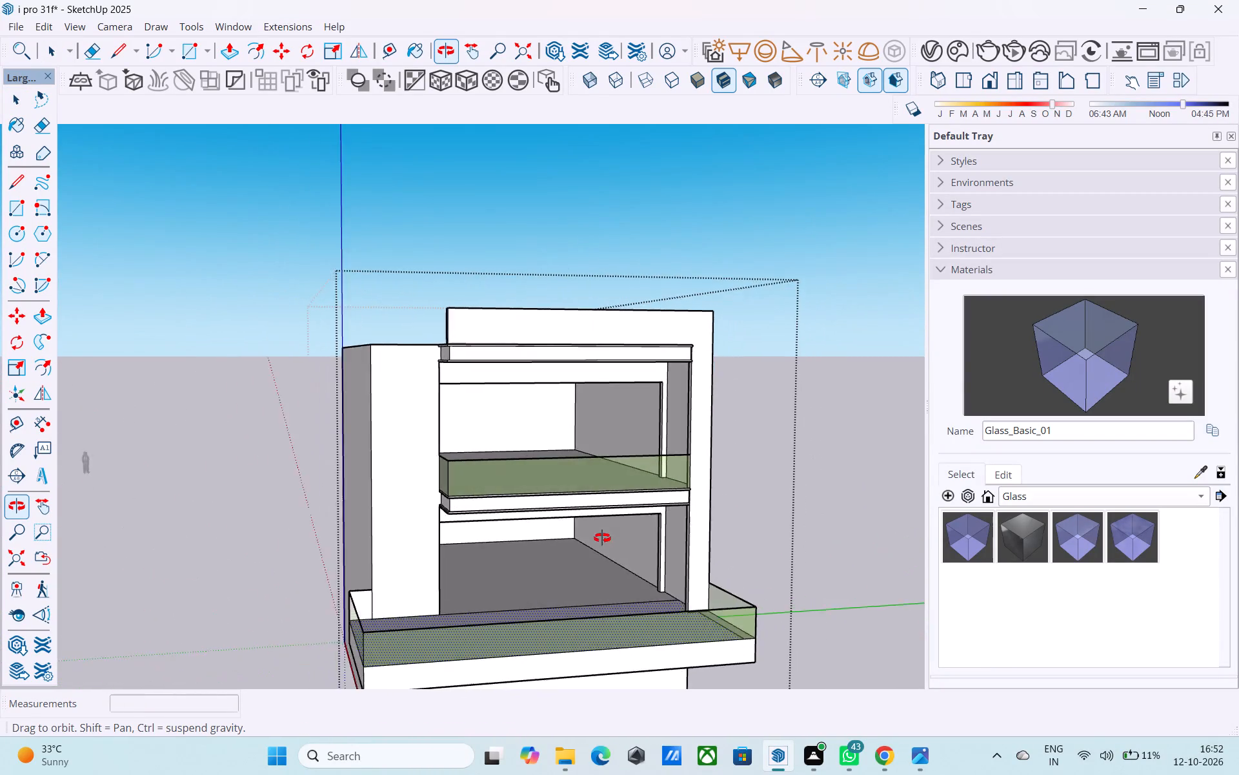
middle_click_drag(602, 538, 673, 509, "shift")
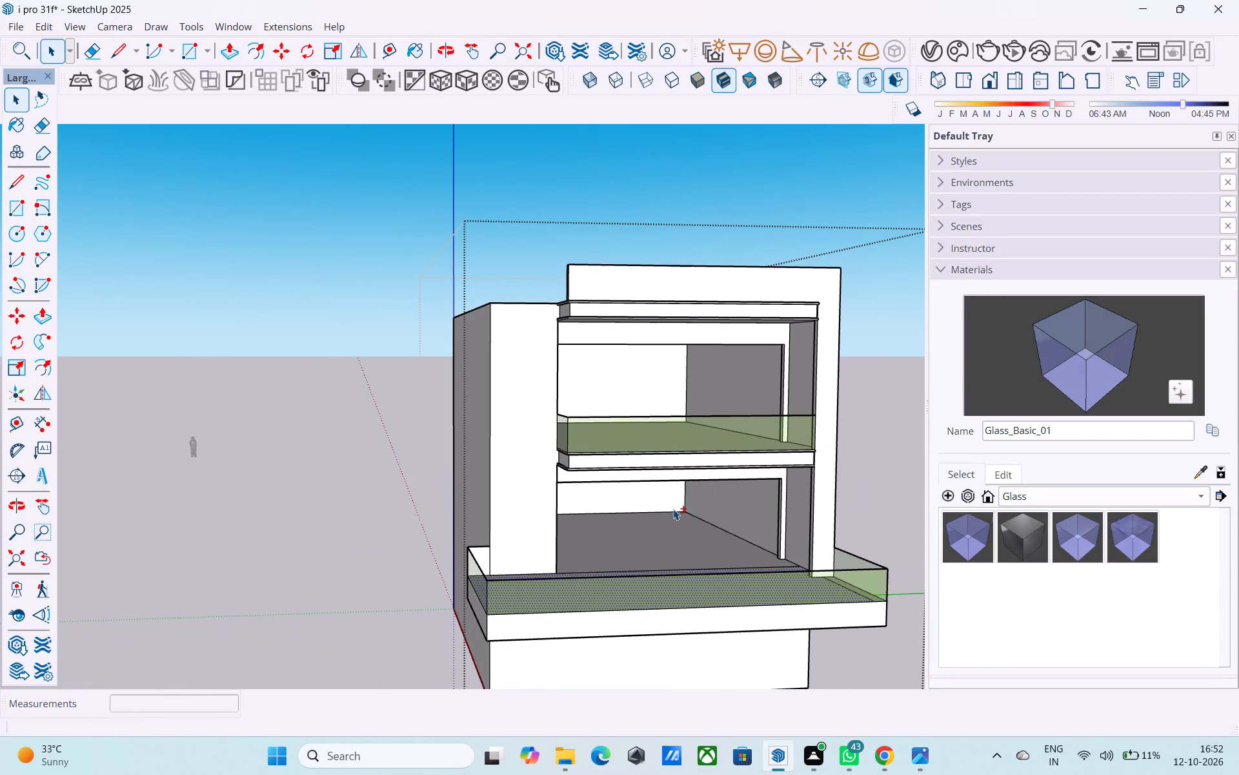
scroll(572, 459, "down", 1)
middle_click_drag(577, 472, 592, 482)
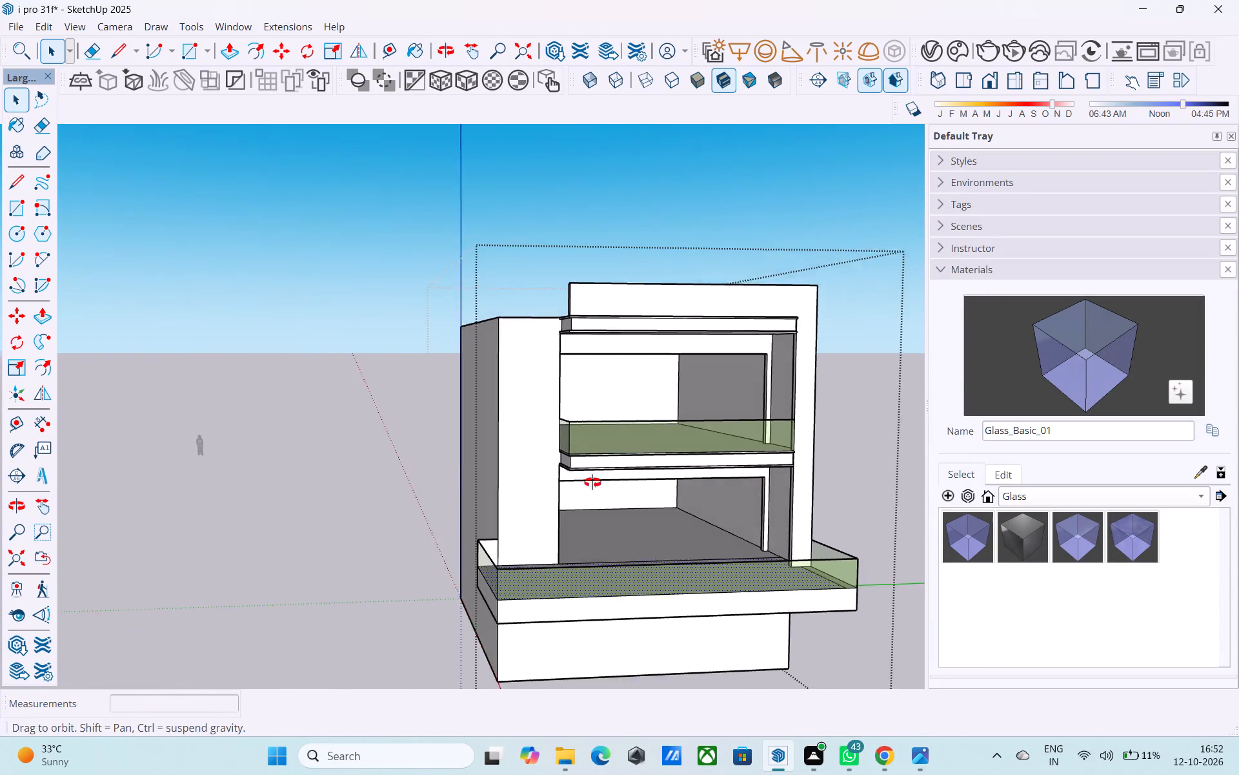
middle_click_drag(592, 482, 858, 532)
middle_click_drag(705, 473, 629, 720, "shift")
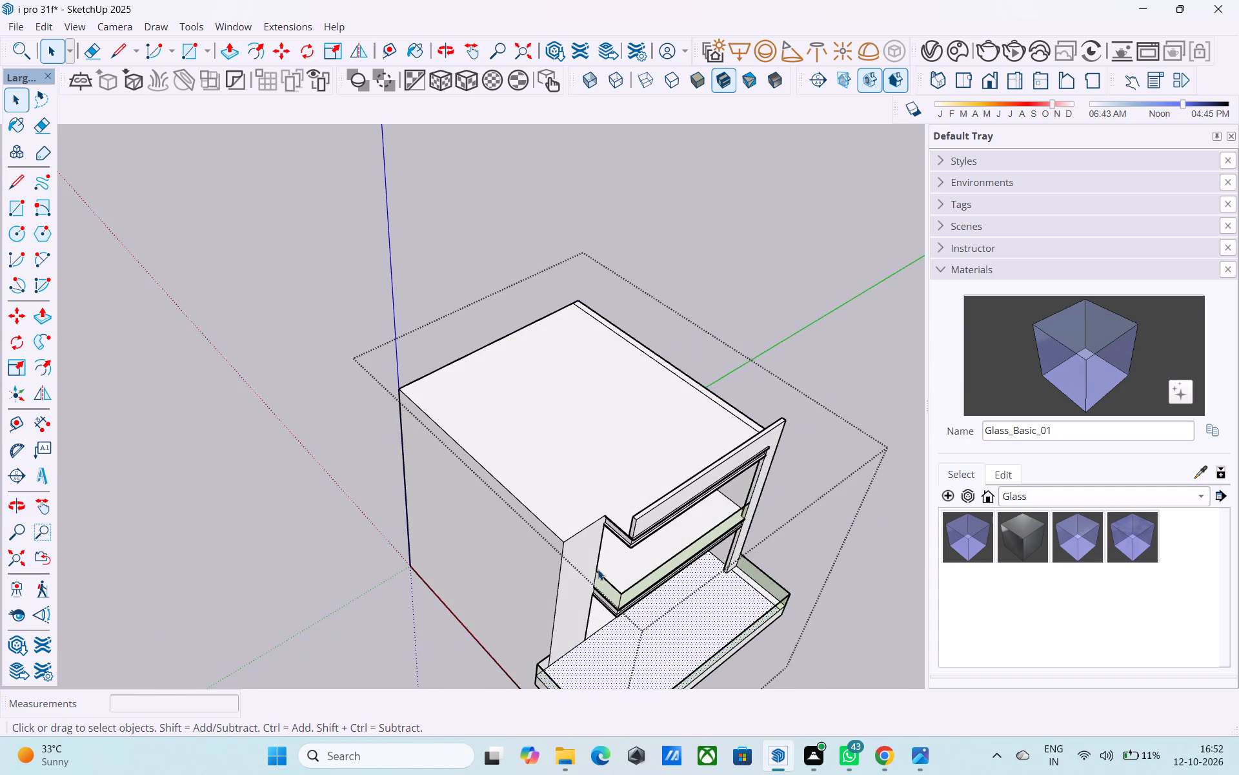
middle_click_drag(589, 548, 615, 603, "shift")
scroll(581, 490, "up", 4)
left_click(581, 486)
key("f")
left_click(581, 486)
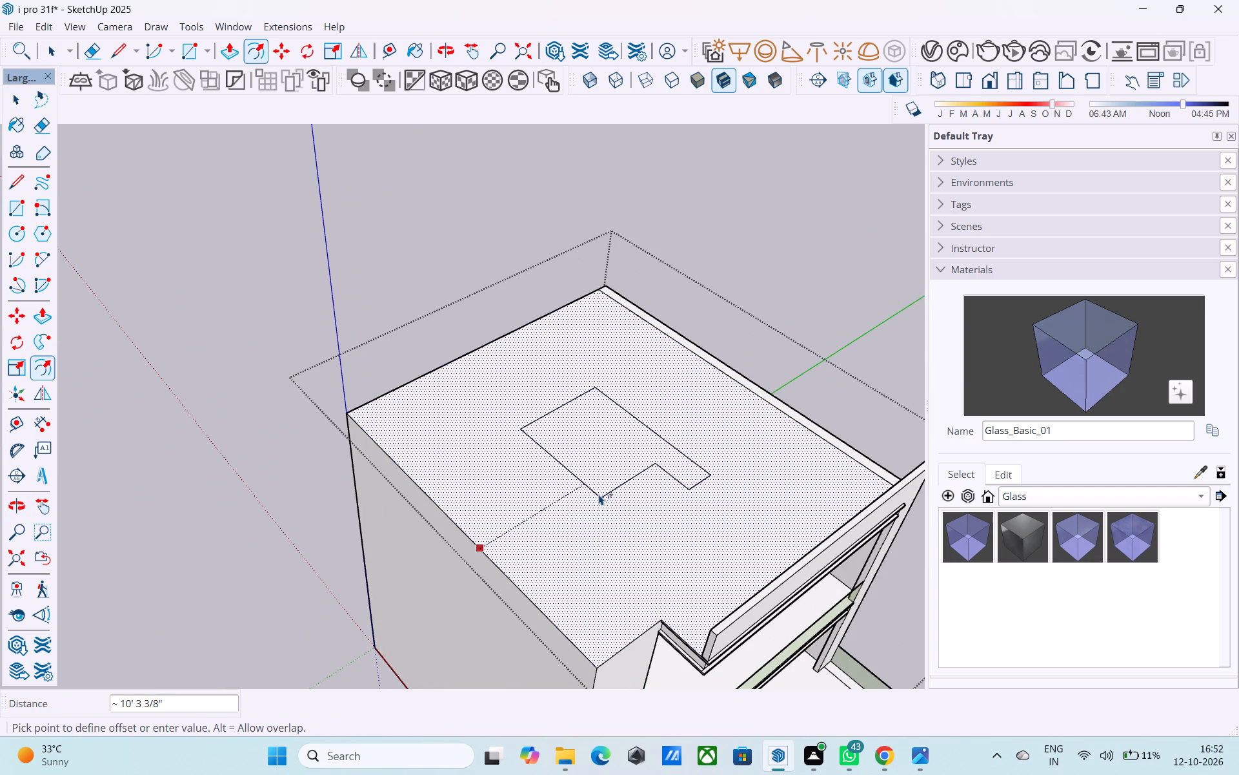
key("6")
key("shift+quotedbl")
key("Return")
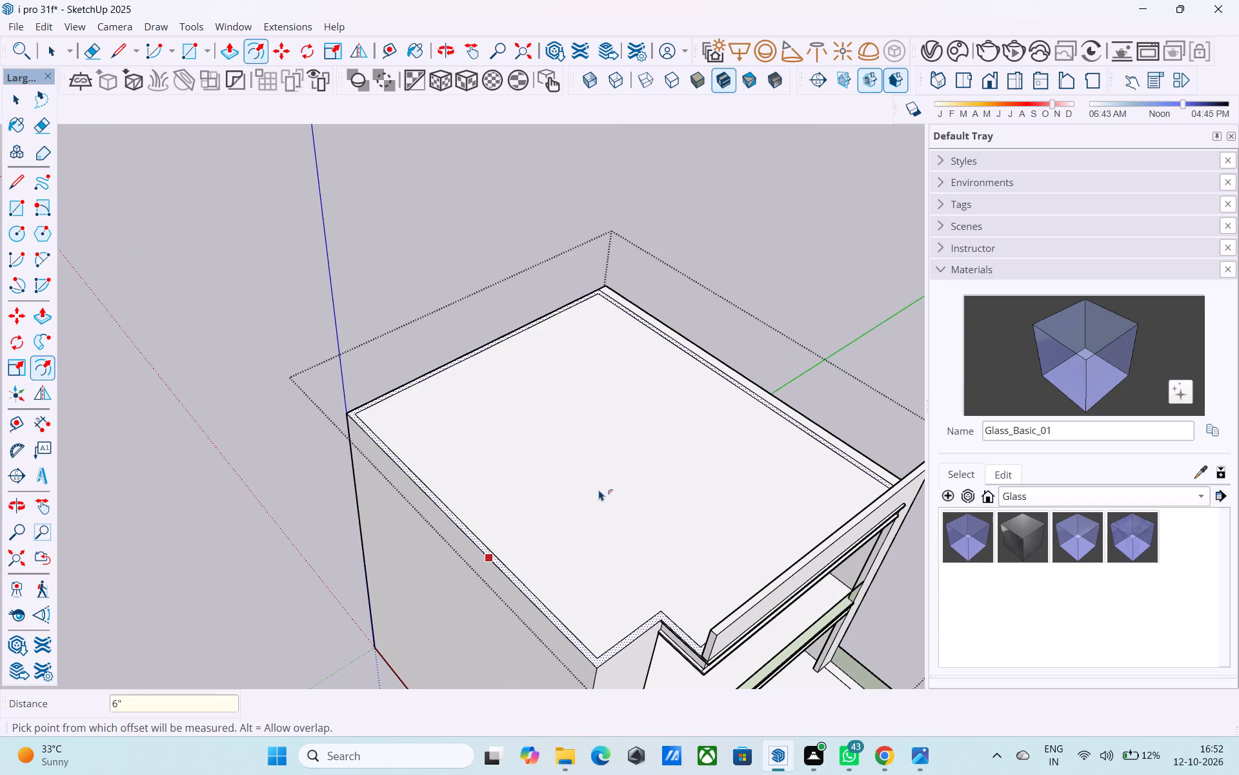
key("space")
Draw a 3' 6" line along the roof notch, from the front upstand's base to the inside corner, separating the border from the slab trim.
middle_click_drag(654, 630, 632, 512)
scroll(647, 507, "up", 7)
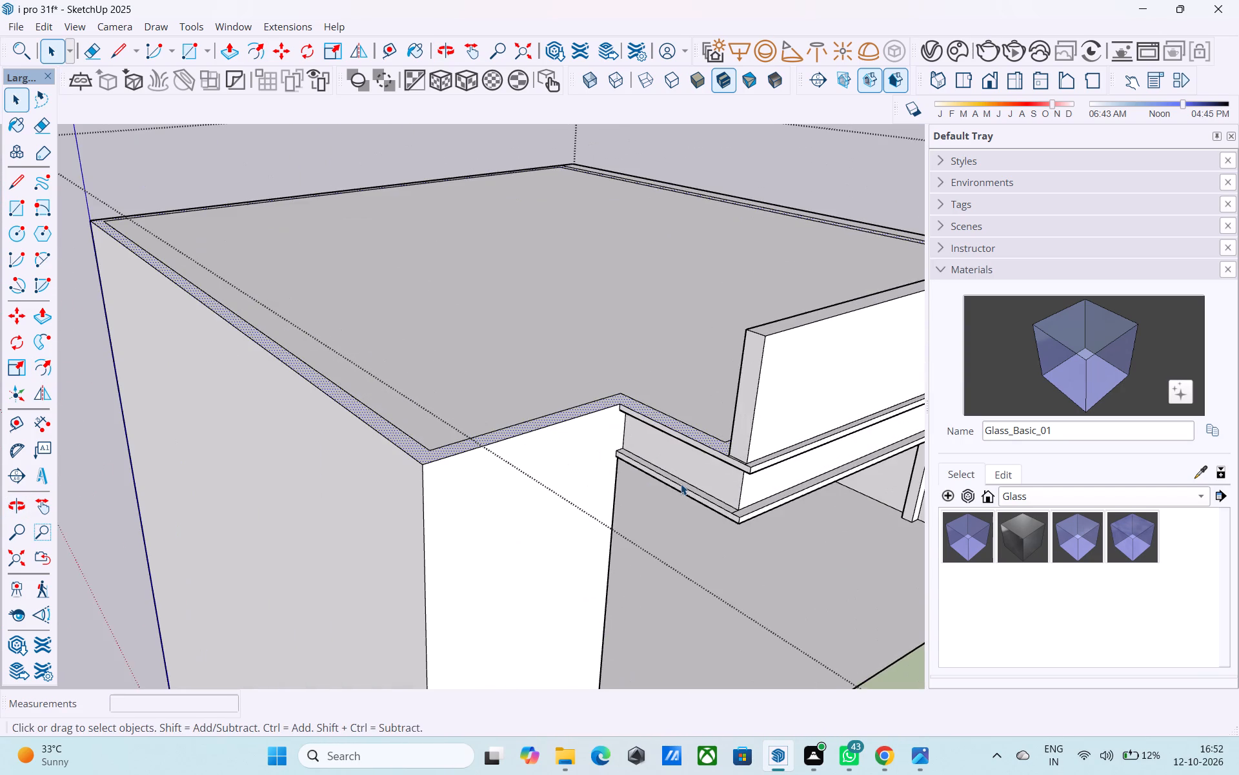
middle_click_drag(697, 472, 730, 508)
scroll(742, 511, "up", 7)
middle_click_drag(750, 499, 752, 522)
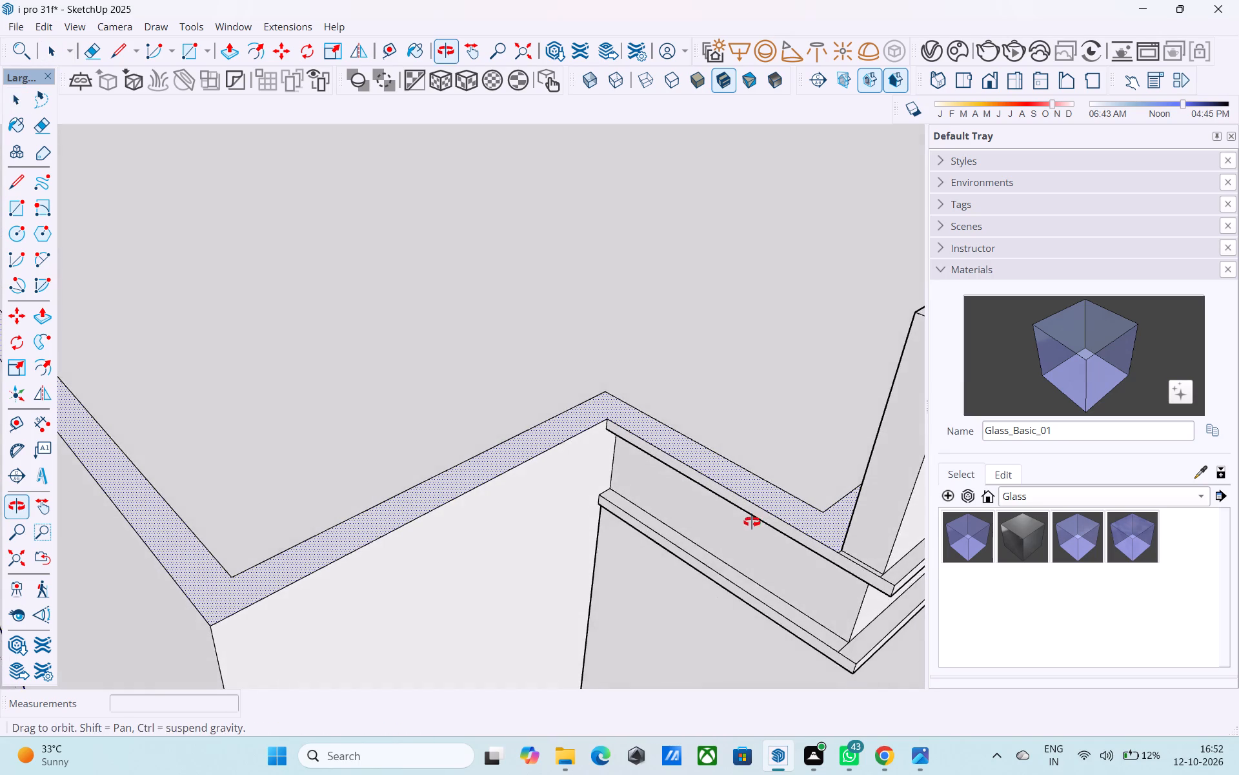
middle_click_drag(752, 522, 752, 522)
scroll(800, 544, "up", 2)
key("l")
scroll(885, 553, "up", 1)
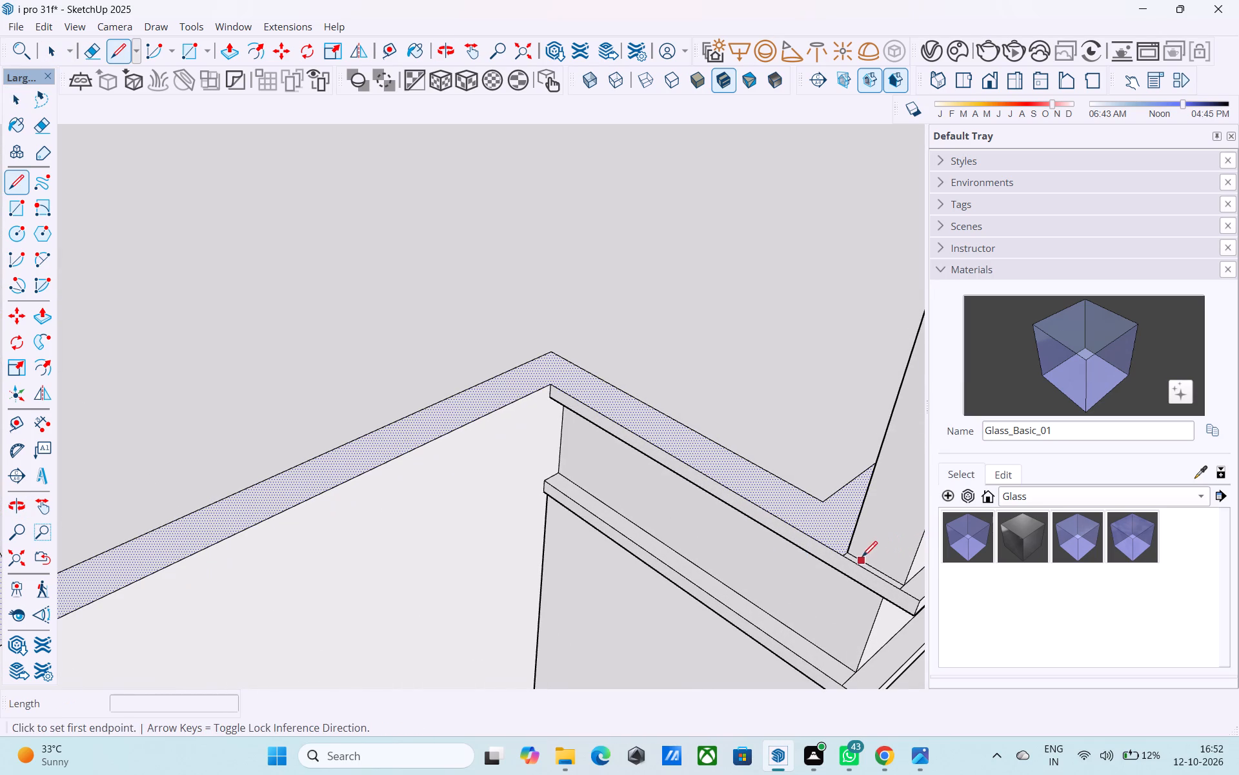
left_click(851, 552)
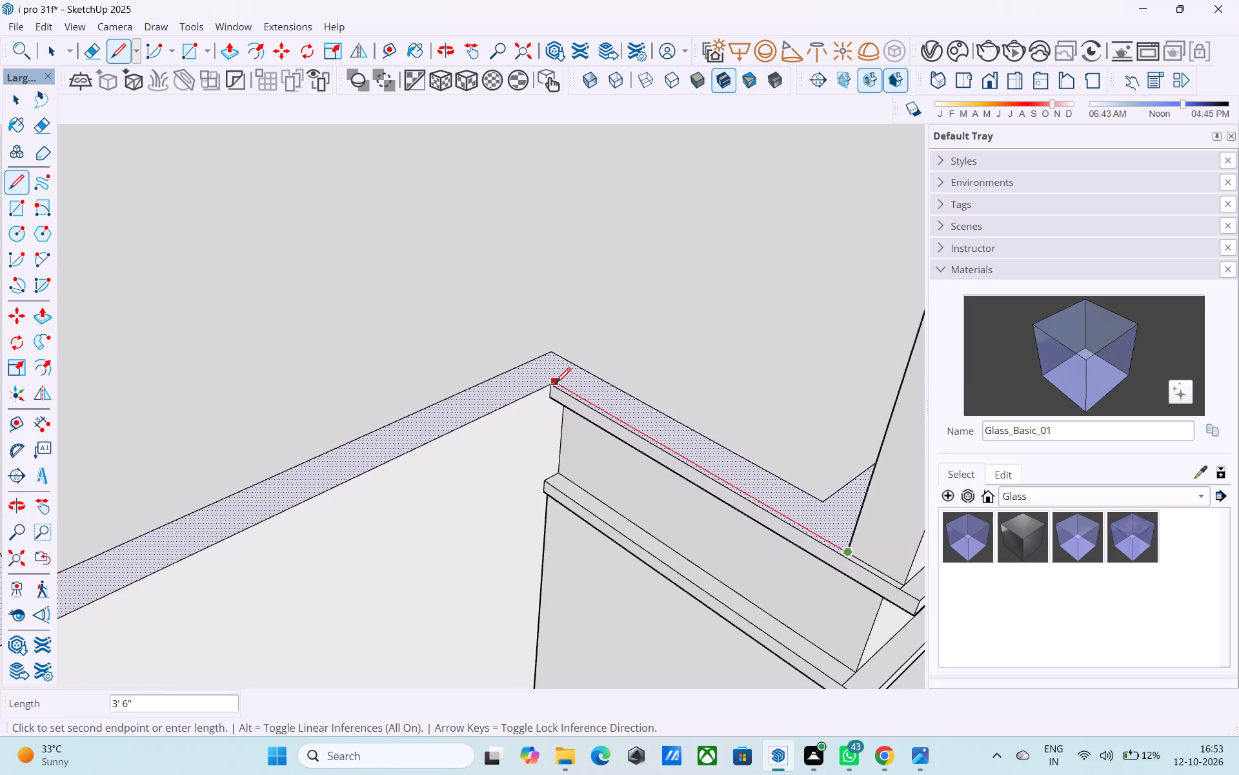
left_click(556, 382)
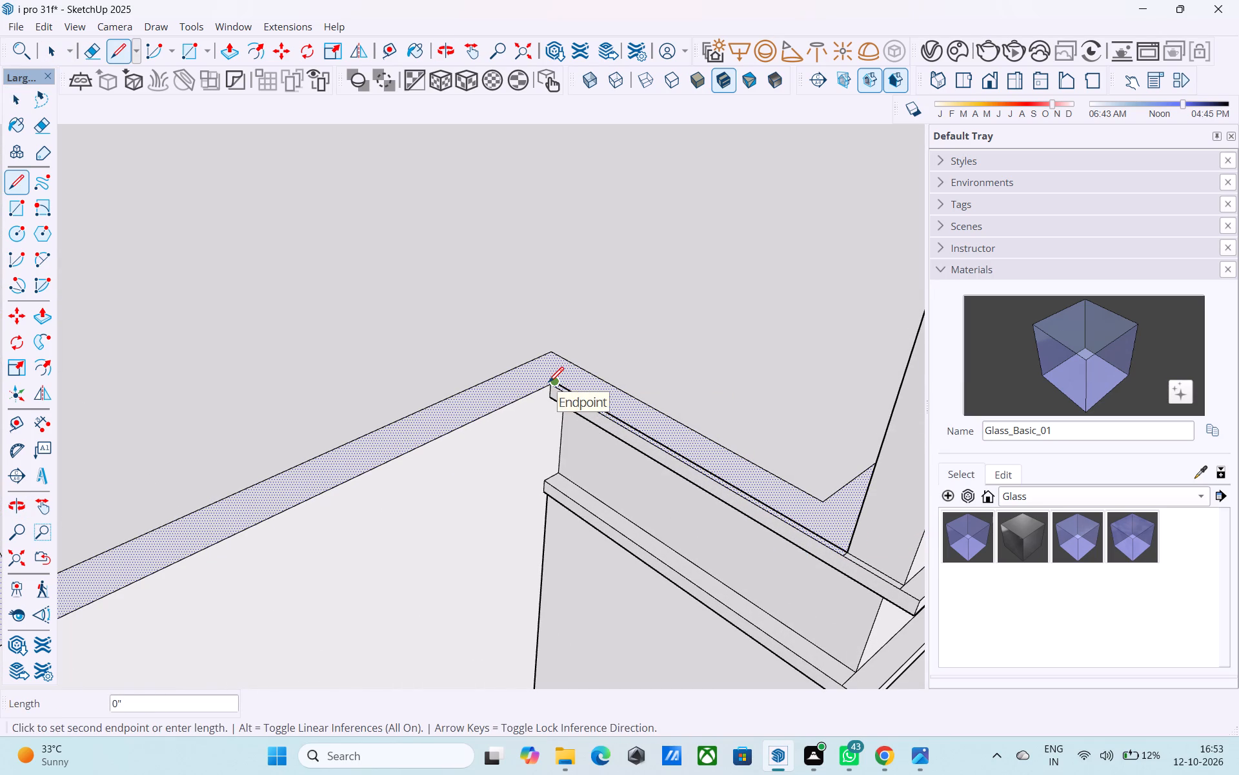
left_click(545, 384)
key("space")
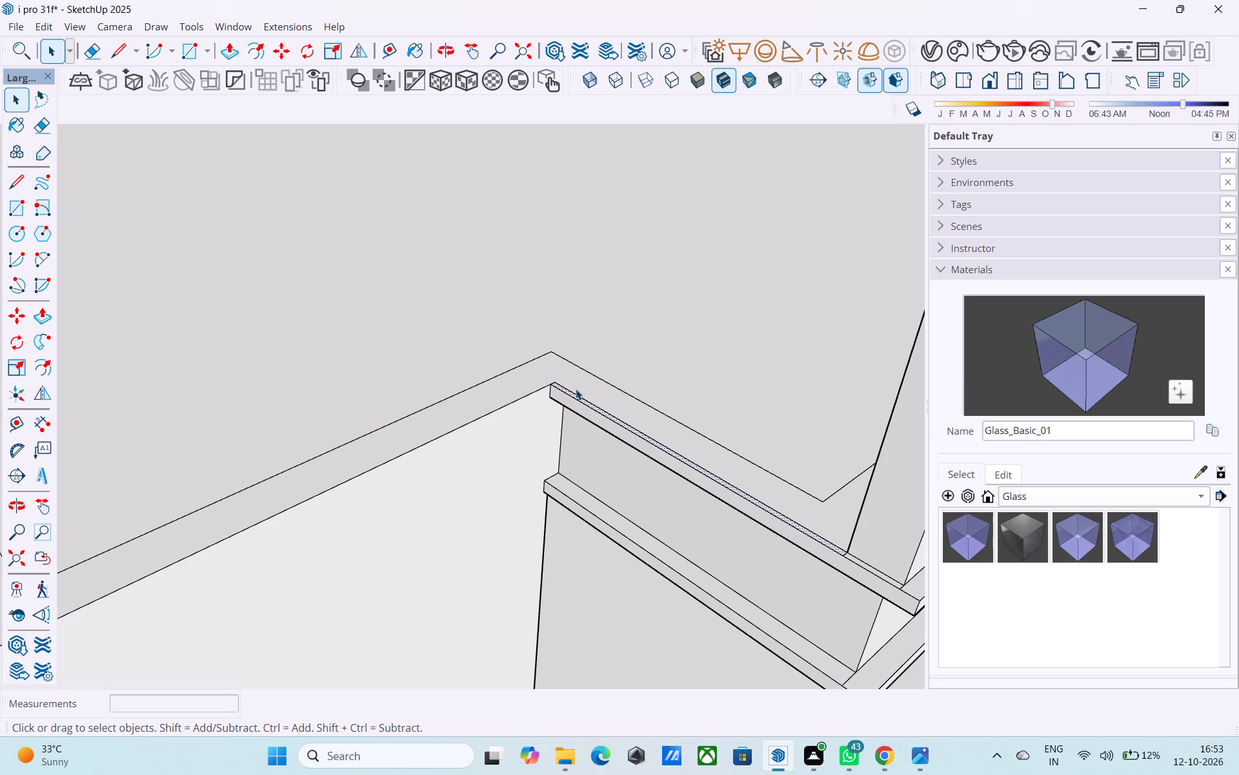
left_click(581, 386)
Draw a short line across the roof border at the notch, from the offset's corner to the front upstand's base.
middle_click_drag(585, 389, 731, 409)
scroll(509, 489, "down", 8)
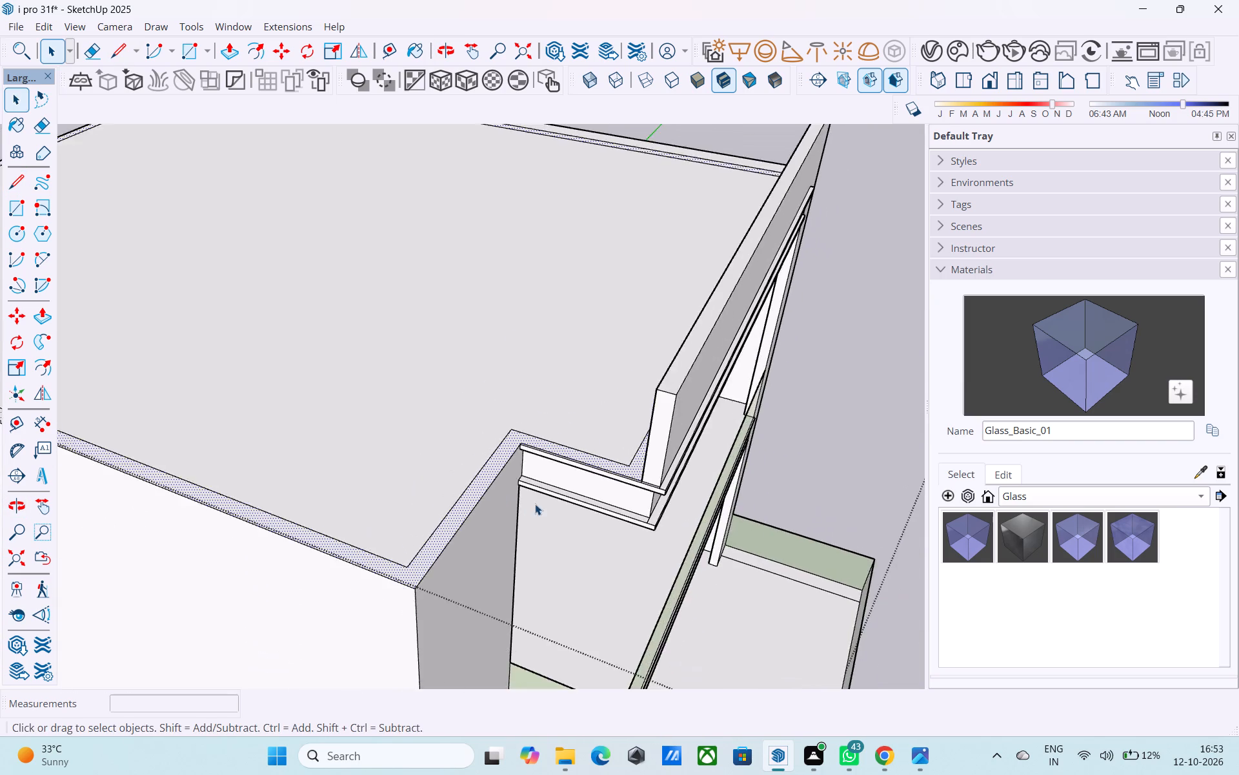
scroll(535, 504, "down", 4)
middle_click_drag(566, 506, 742, 532)
key("l")
scroll(635, 455, "up", 8)
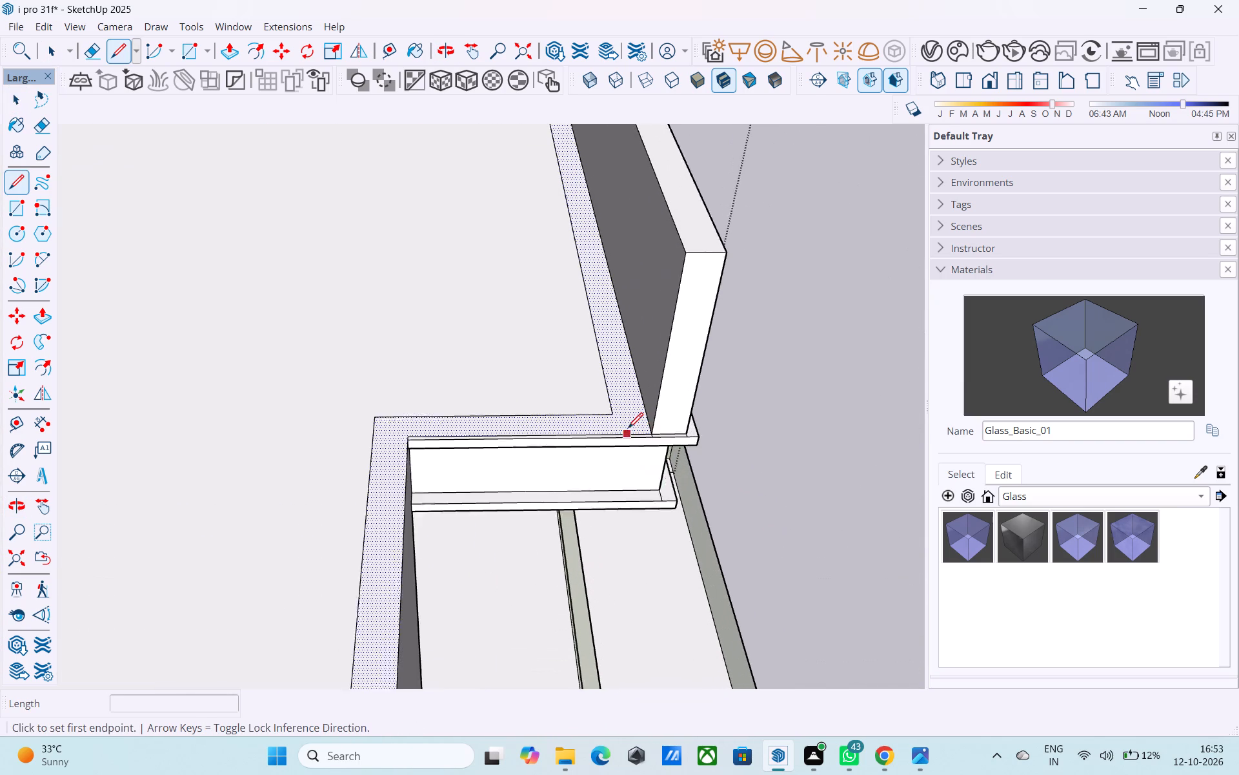
scroll(628, 429, "up", 2)
left_click(611, 415)
left_click(640, 412)
key("space")
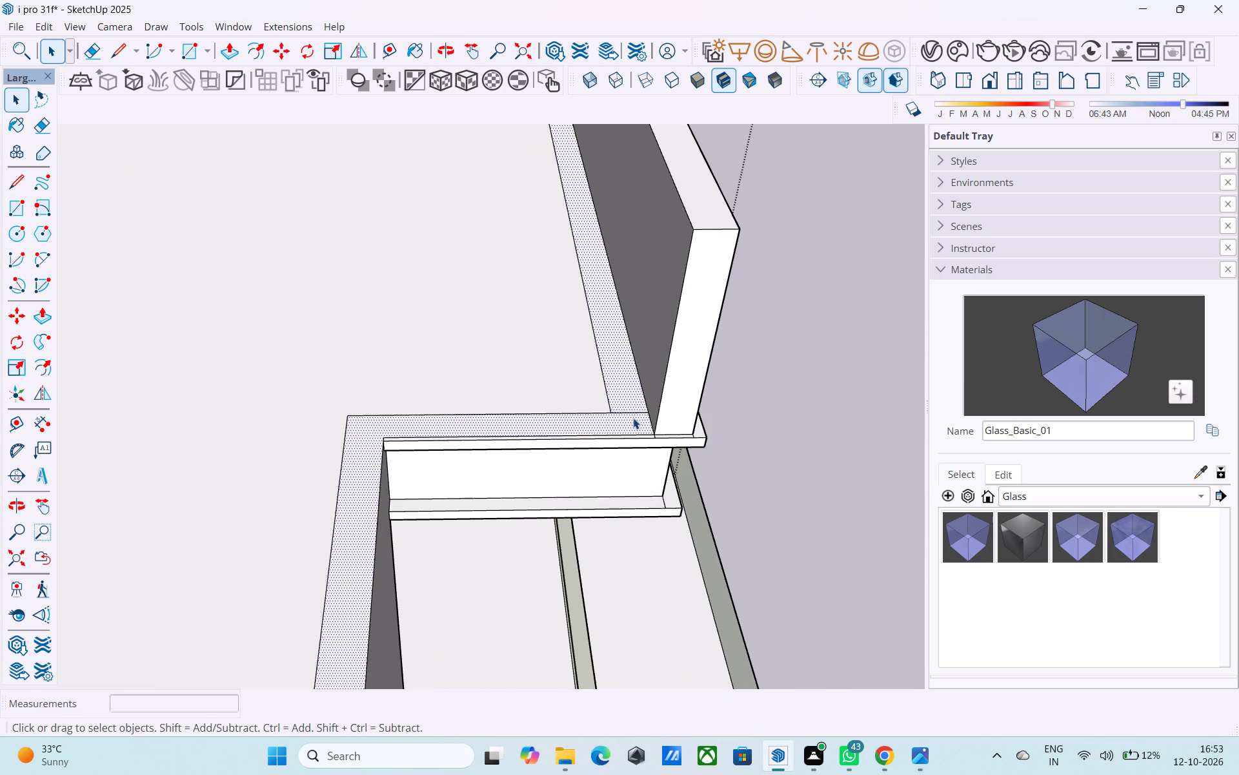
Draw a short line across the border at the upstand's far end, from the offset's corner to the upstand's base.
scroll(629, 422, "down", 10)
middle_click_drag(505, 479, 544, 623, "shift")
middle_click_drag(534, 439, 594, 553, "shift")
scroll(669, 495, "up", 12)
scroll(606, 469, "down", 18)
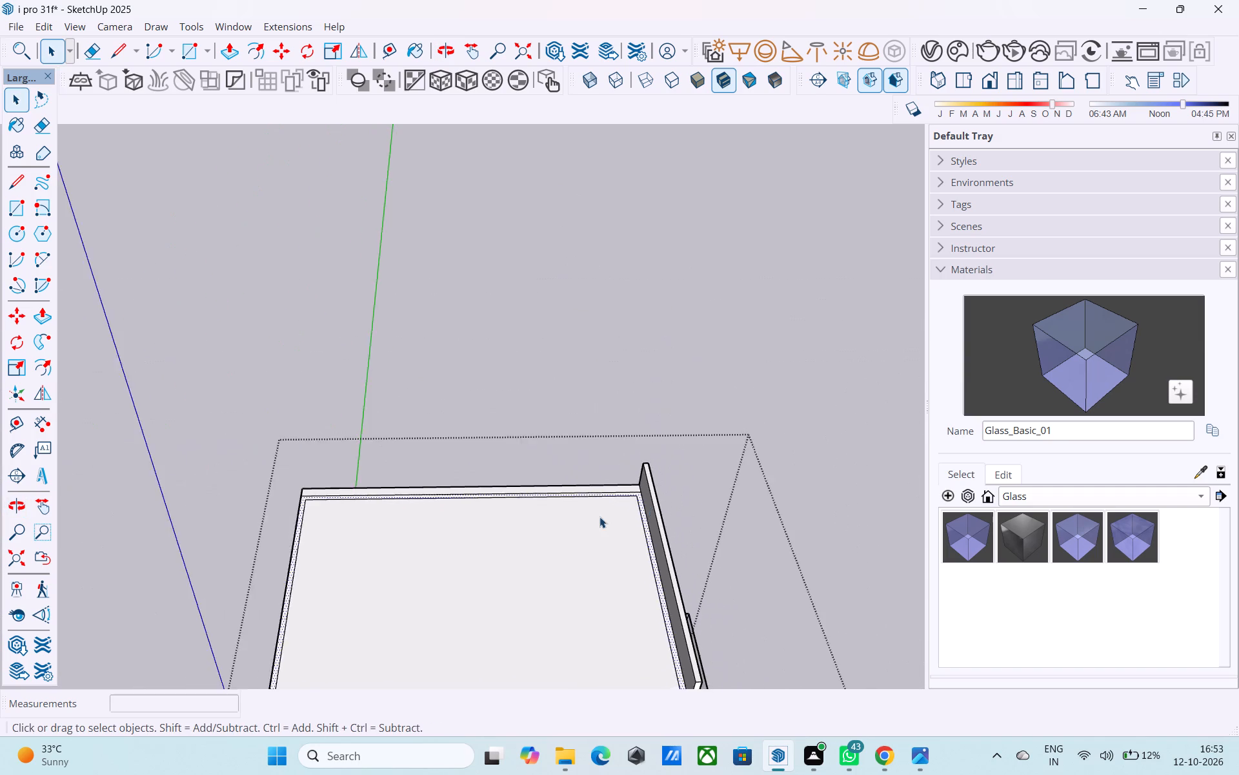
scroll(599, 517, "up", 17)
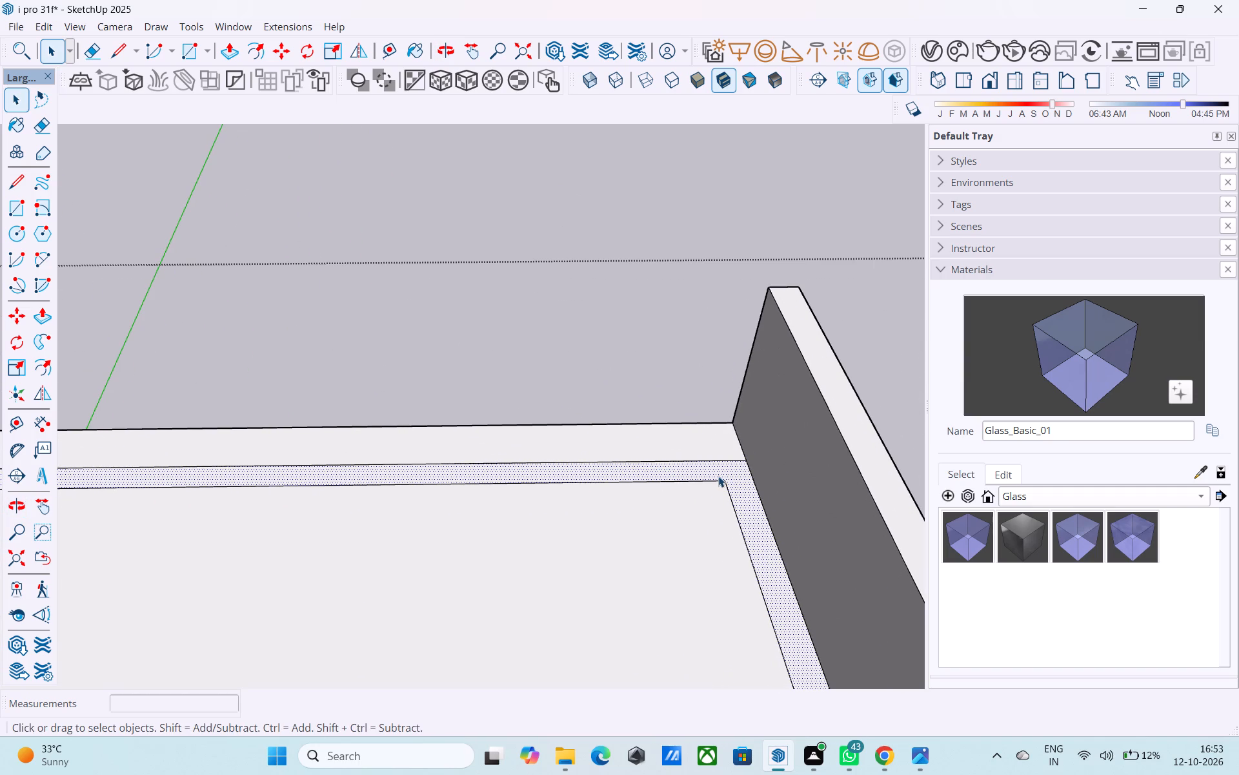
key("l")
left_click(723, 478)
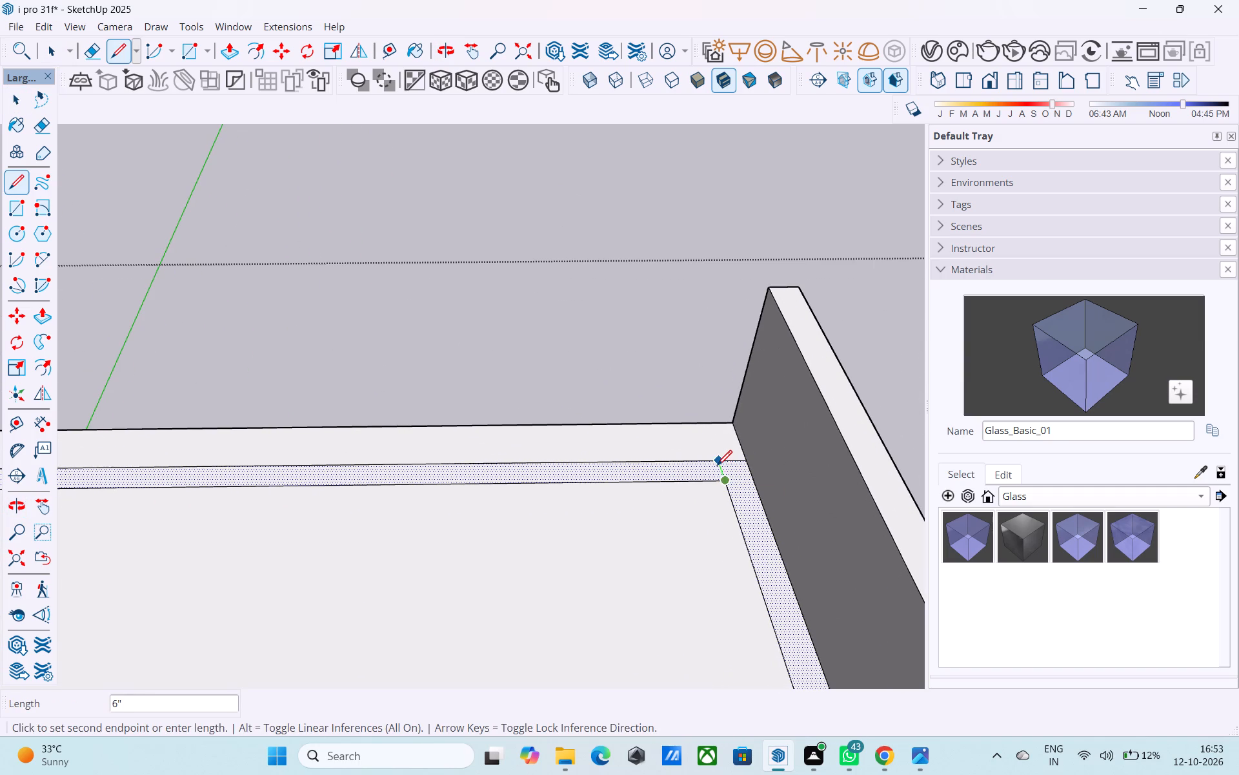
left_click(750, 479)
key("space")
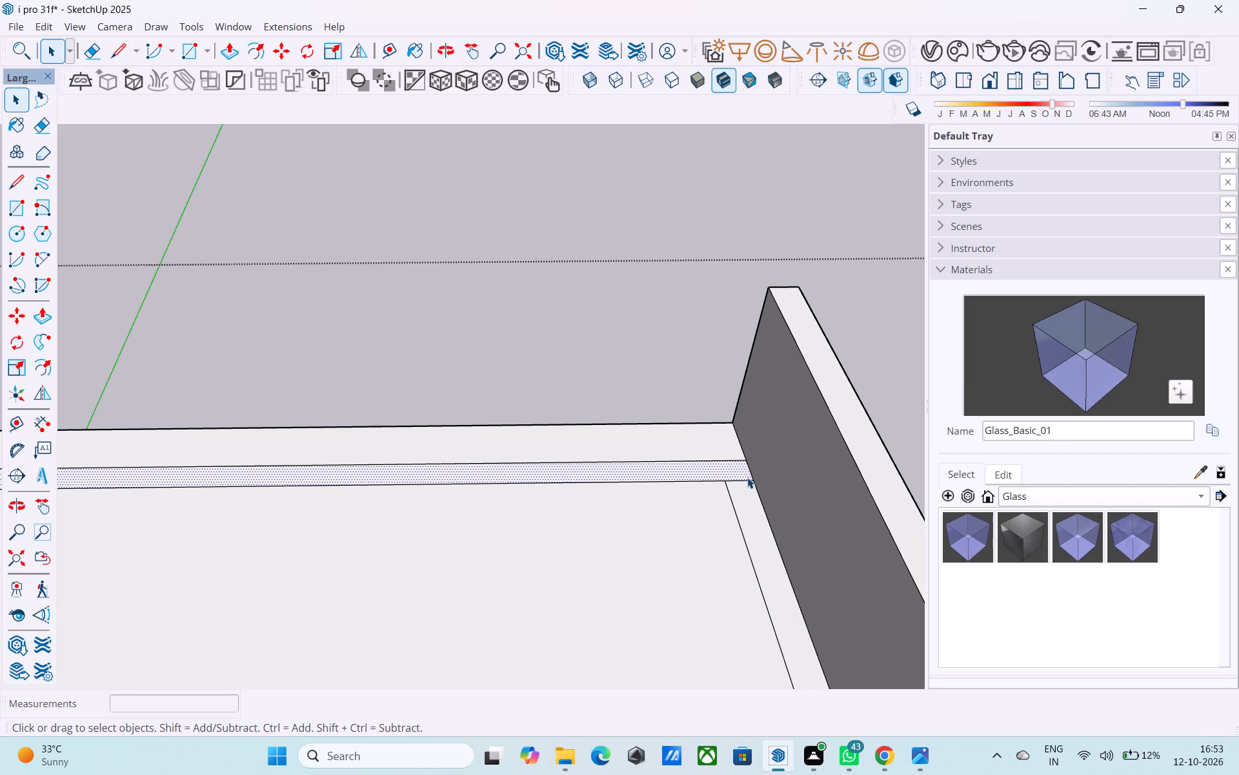
Copy the roof's outer edge on the far side 6" inward.
left_click(712, 424)
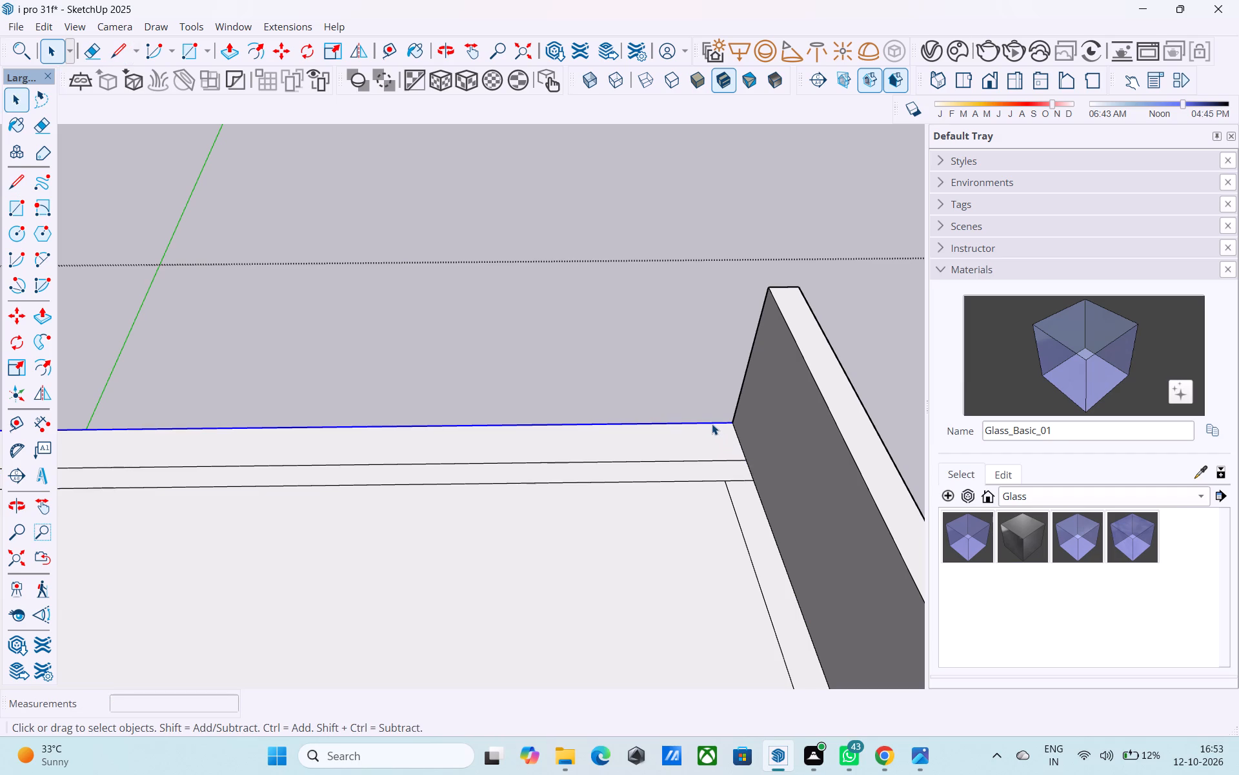
key("m")
left_click(734, 423)
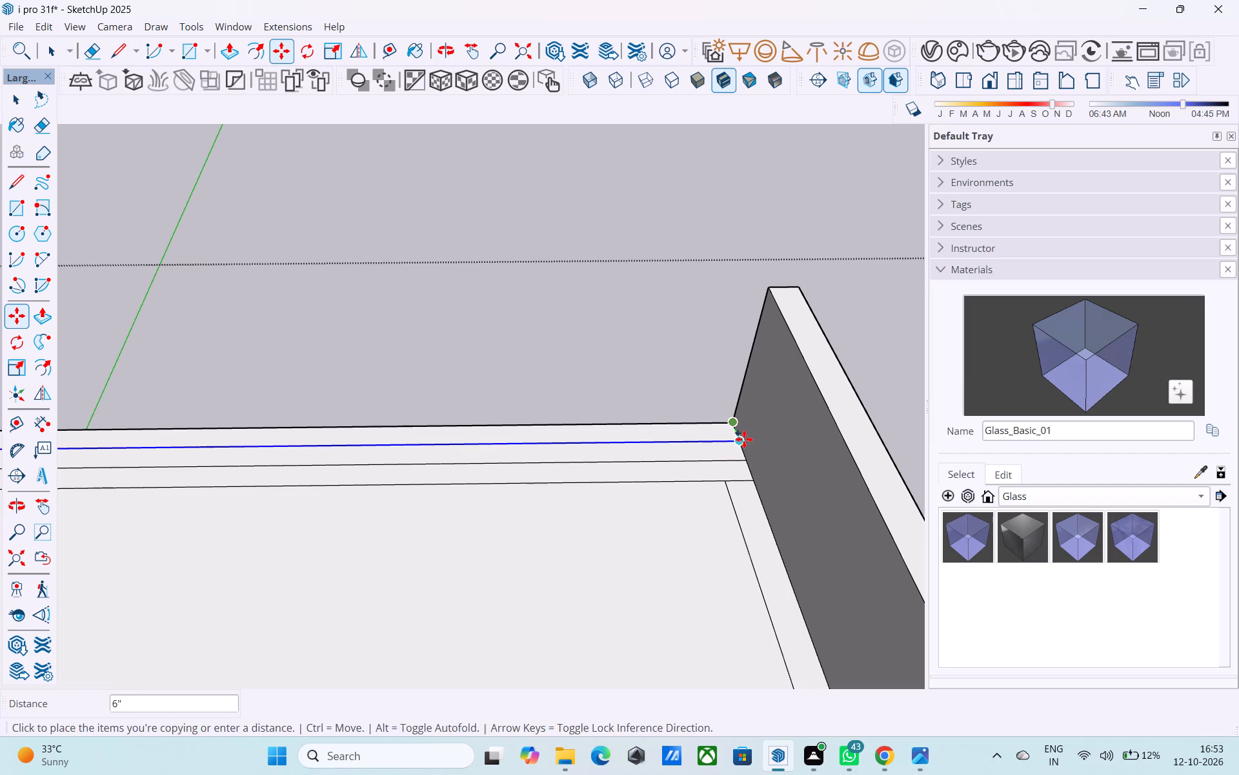
left_click(744, 439)
key("space")
Erase the two old parallel border lines inside the copied edge on the roof's far side.
key("e")
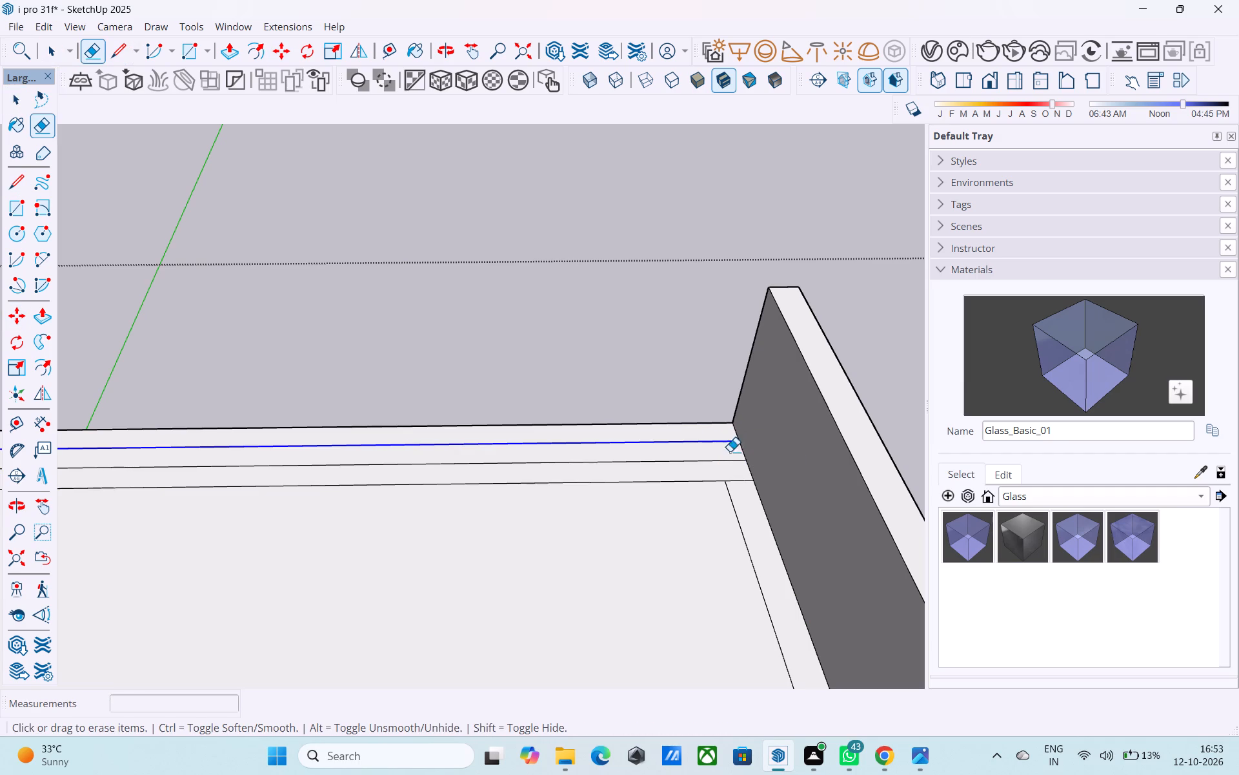
left_click(717, 462)
left_click(706, 479)
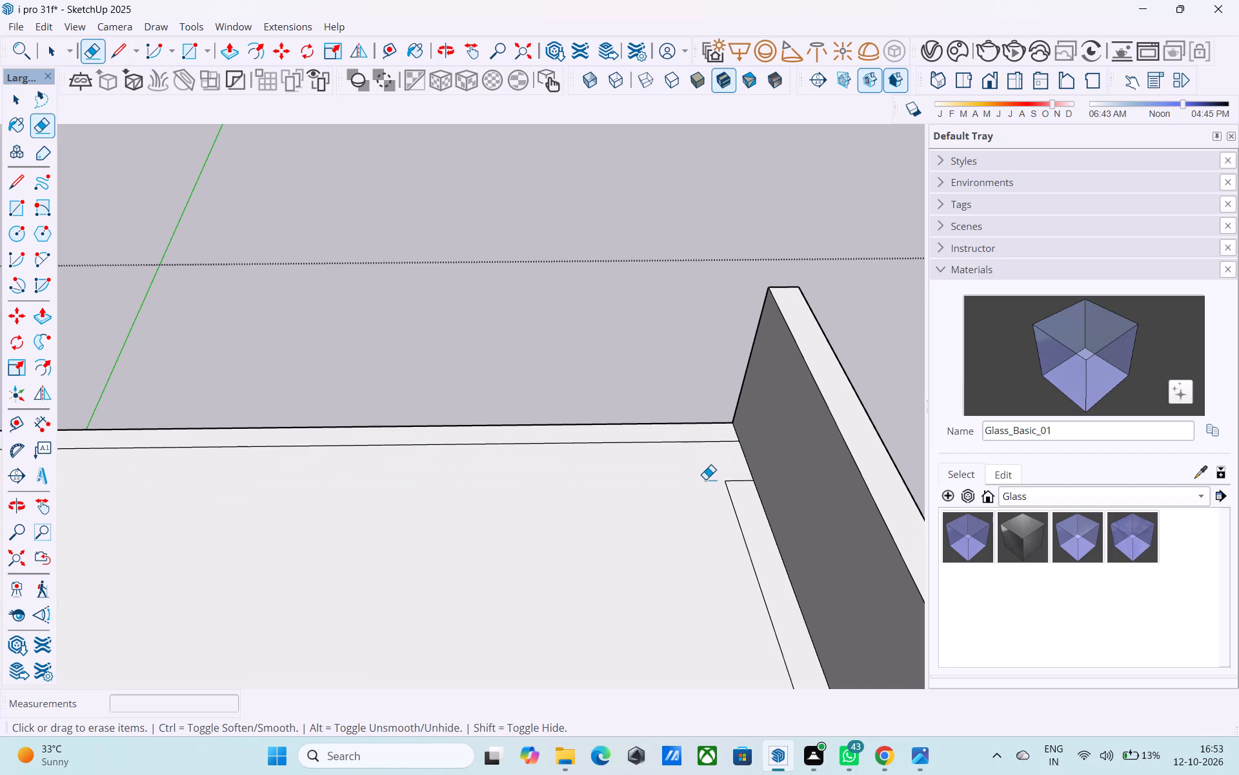
Extend the border's inner line beside the upstand to the copied edge and erase the short leftover segment crossing the border.
key("l")
left_click(724, 480)
left_click(710, 443)
key("space")
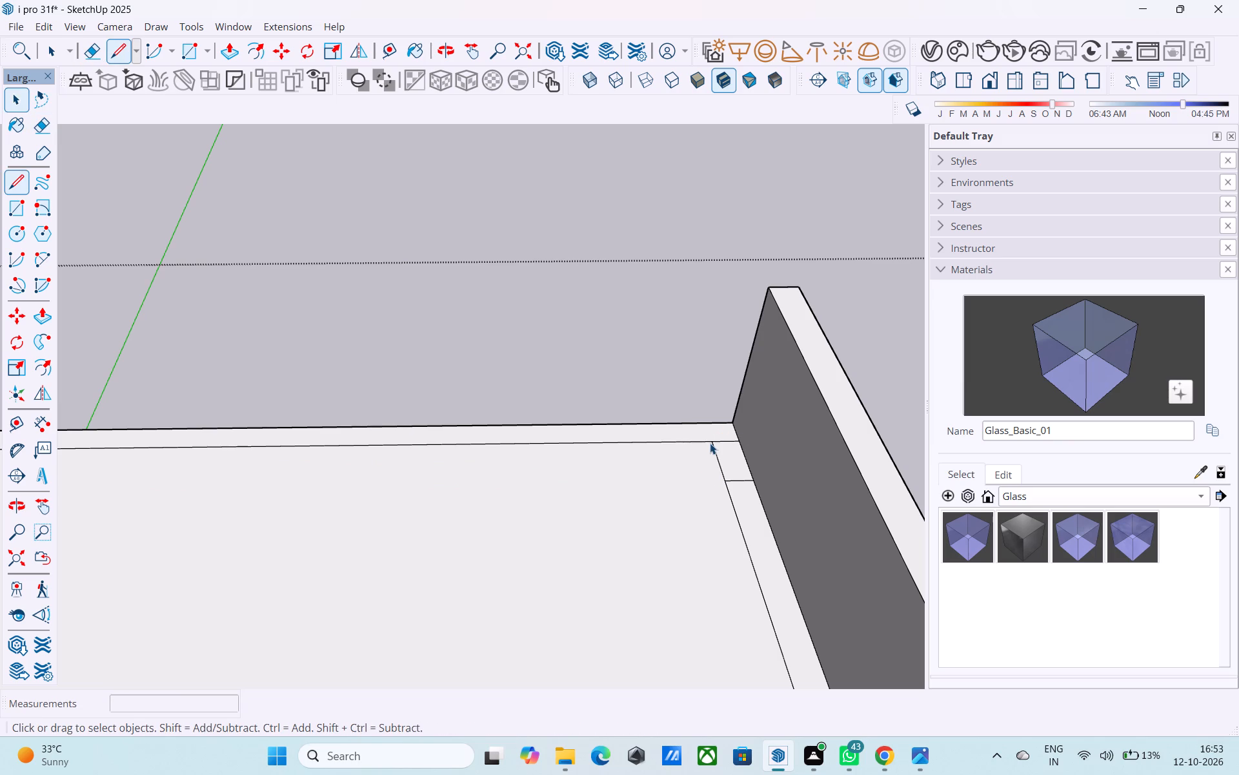
key("e")
left_click_drag(735, 443, 738, 449)
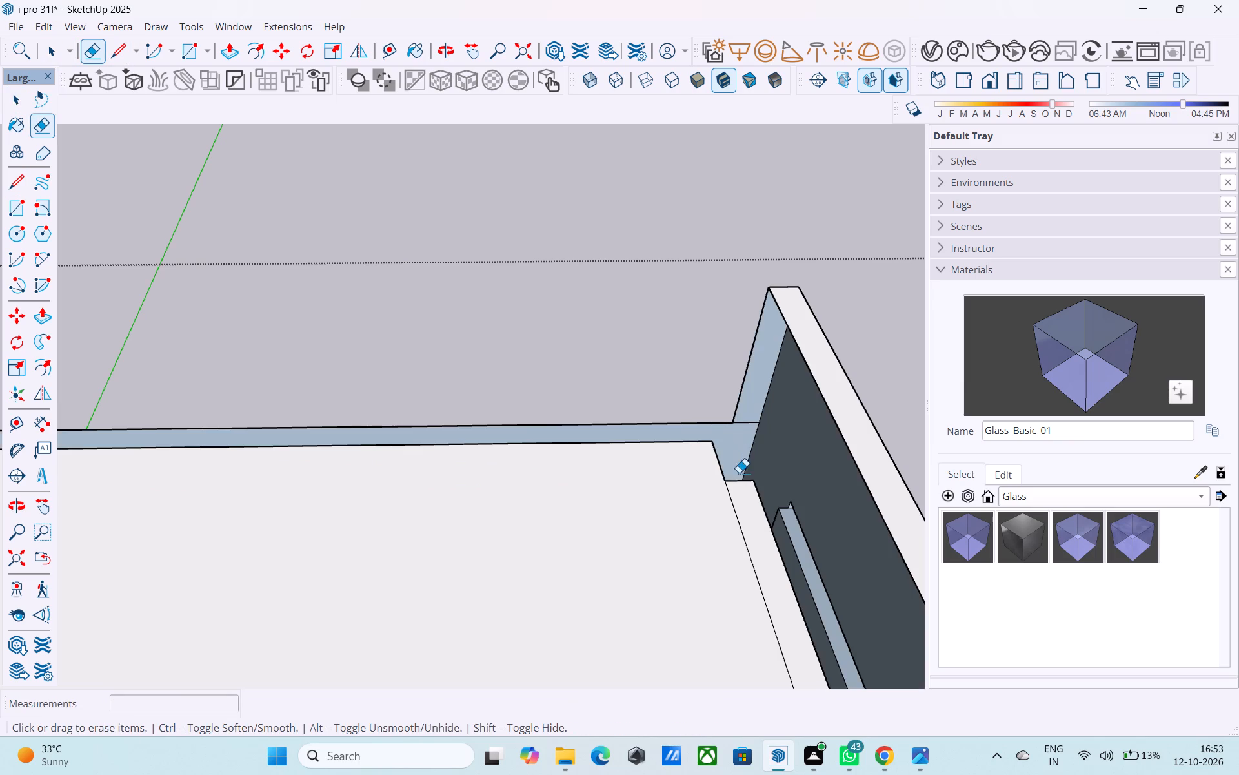
key("ctrl+z")
left_click_drag(740, 479, 744, 495)
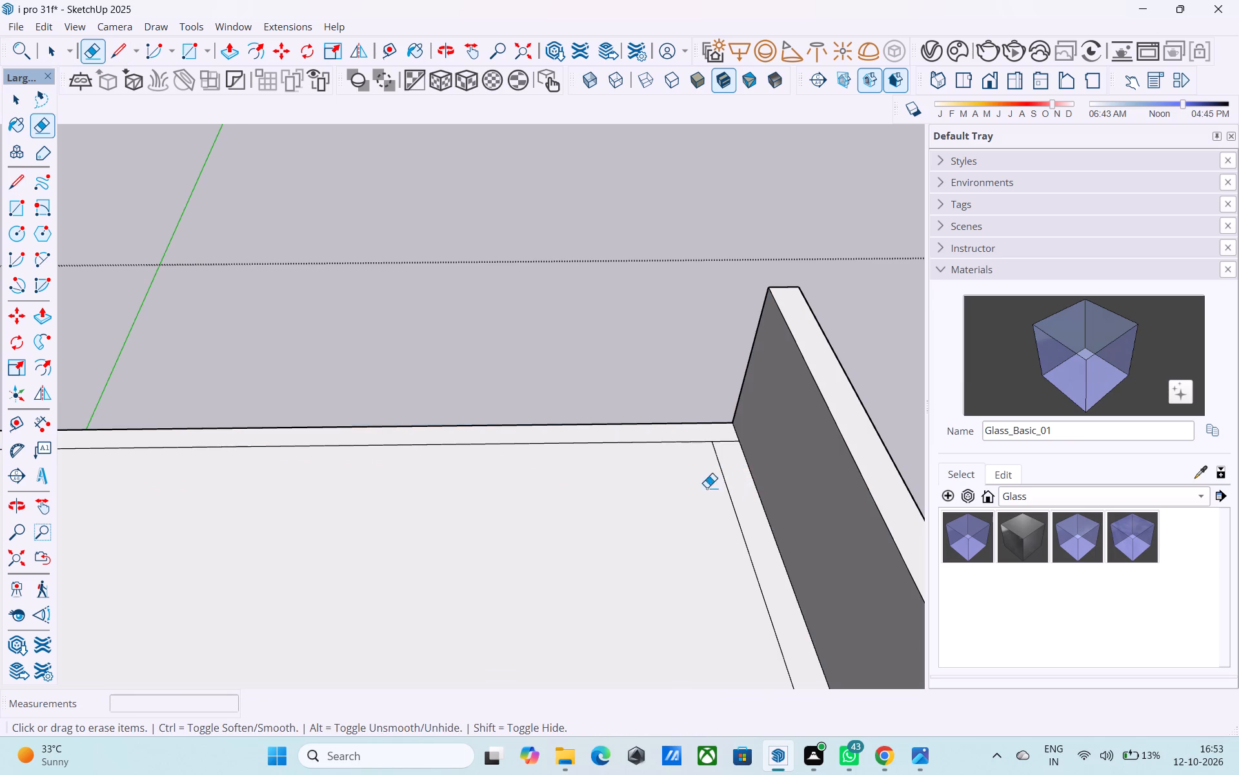
Draw a short line at the roof's rear corner joining the open end of the border's inner line to the copied edge.
scroll(655, 479, "down", 20)
scroll(655, 479, "down", 2)
middle_click(655, 479)
key("space")
middle_click_drag(699, 517, 563, 367)
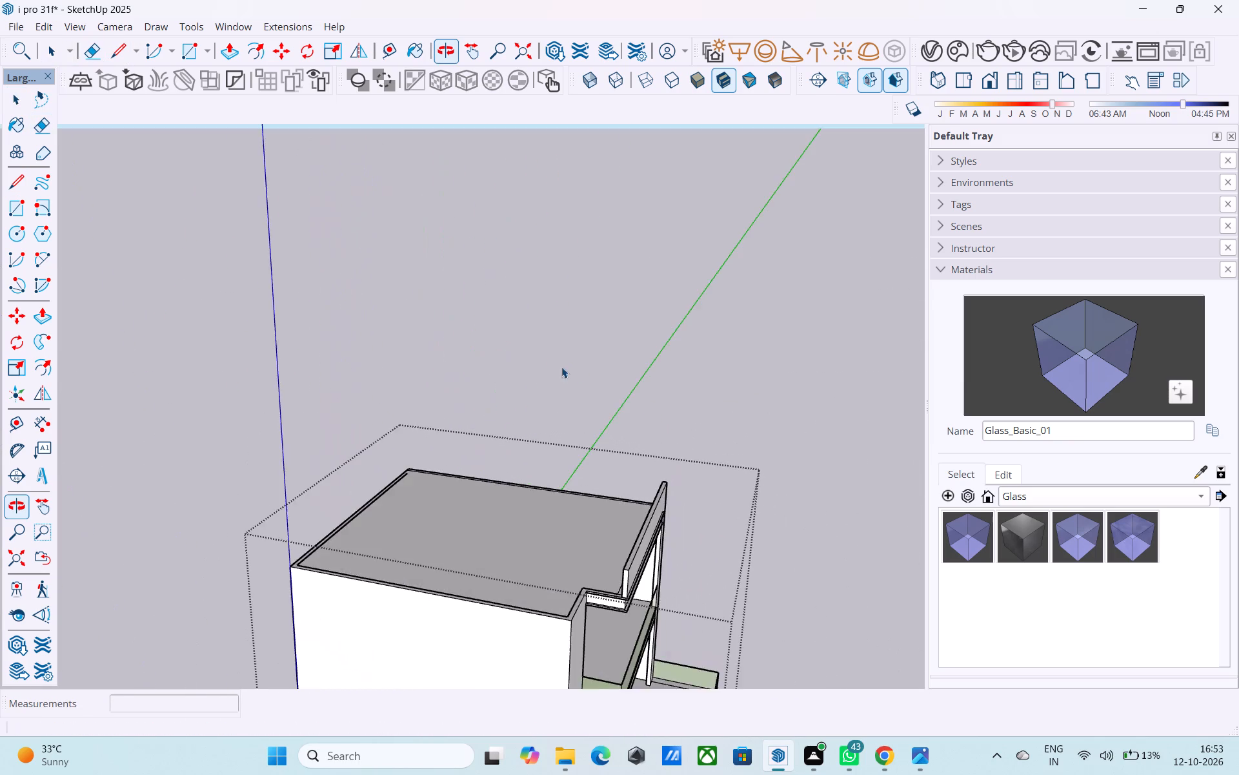
scroll(558, 366, "down", 5)
middle_click_drag(567, 462, 725, 578)
scroll(634, 568, "up", 13)
middle_click(557, 508)
scroll(558, 510, "up", 4)
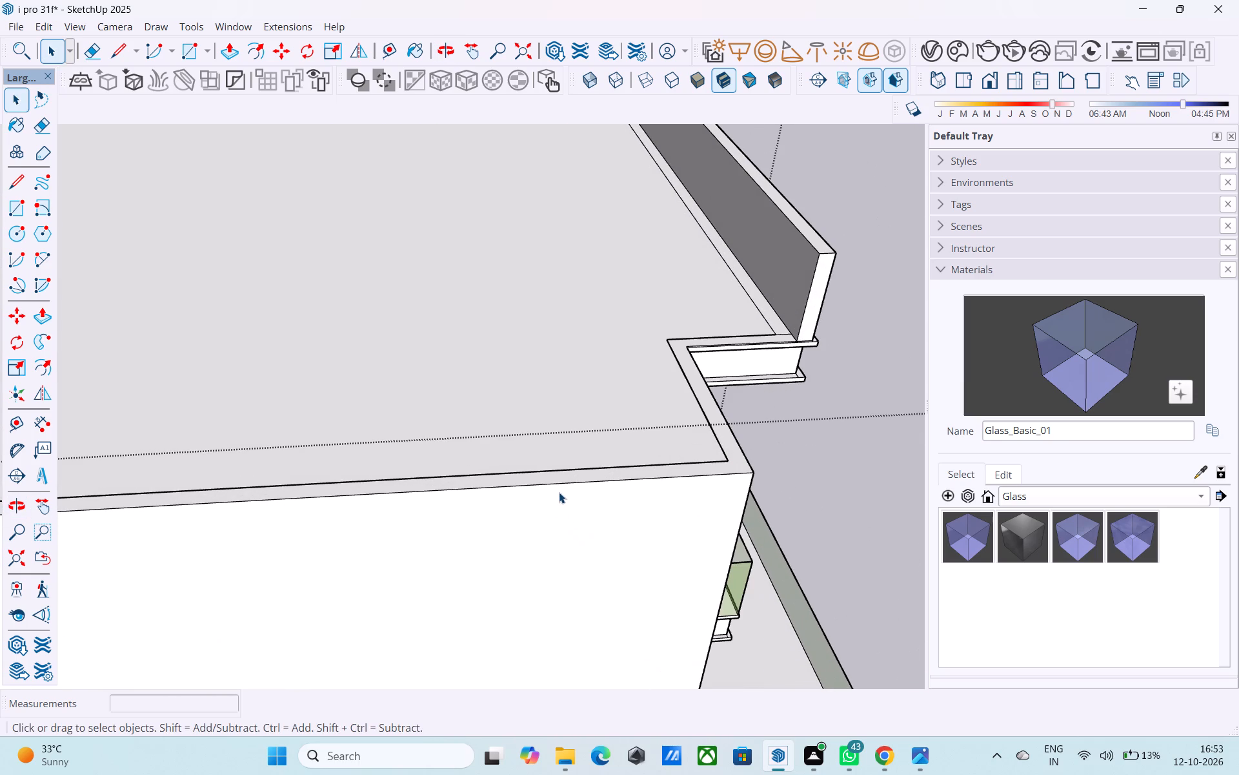
left_click(565, 480)
middle_click_drag(566, 480, 701, 493)
scroll(705, 491, "down", 12)
middle_click_drag(424, 553, 698, 648, "shift")
scroll(542, 462, "up", 5)
key("l")
scroll(491, 461, "up", 6)
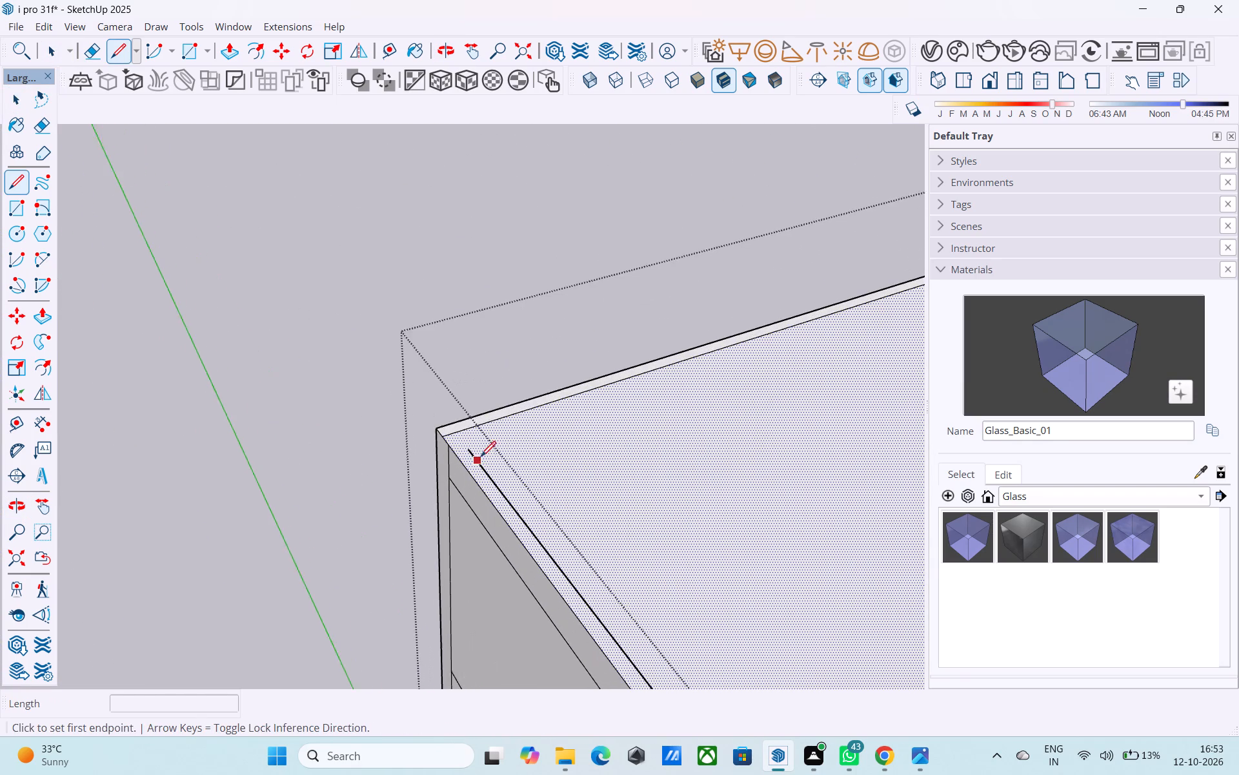
left_click(470, 446)
left_click(450, 432)
key("space")
Erase the short line segment crossing the border at the roof's rear corner.
scroll(441, 425, "down", 6)
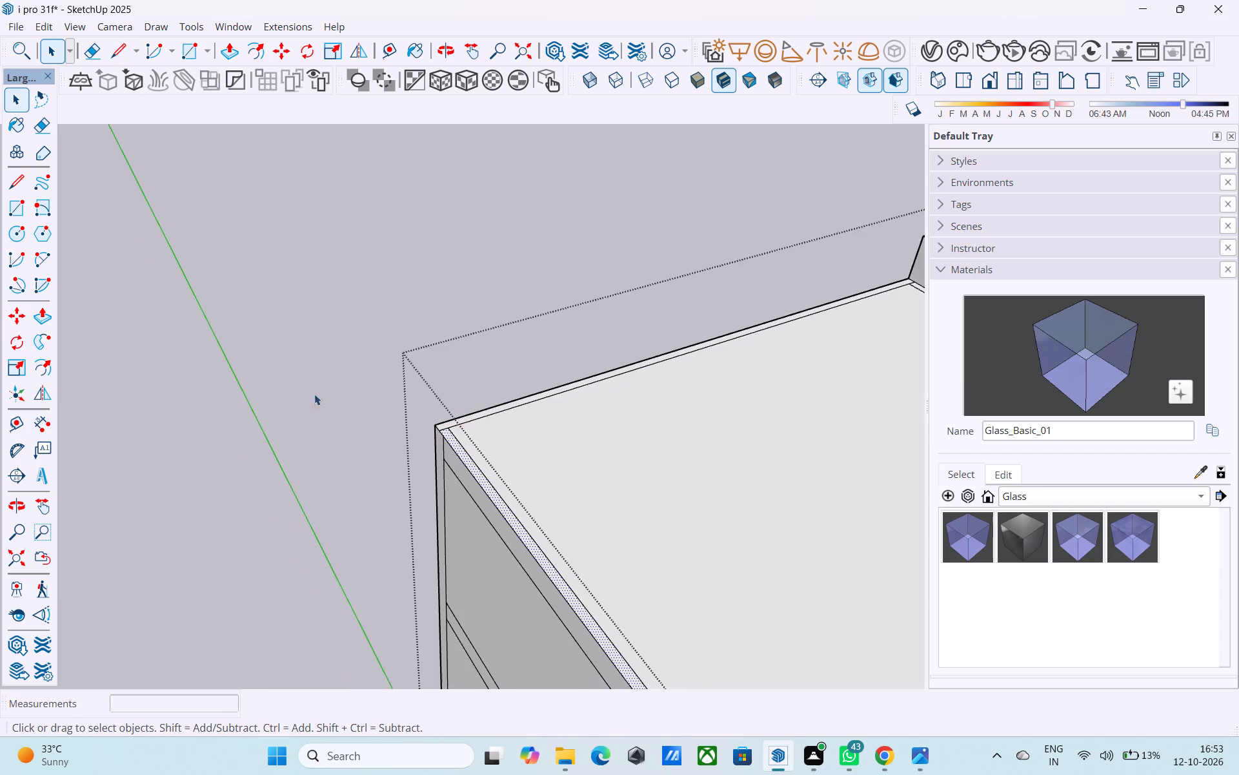
scroll(314, 394, "down", 3)
scroll(345, 409, "up", 1)
key("e")
scroll(416, 415, "up", 5)
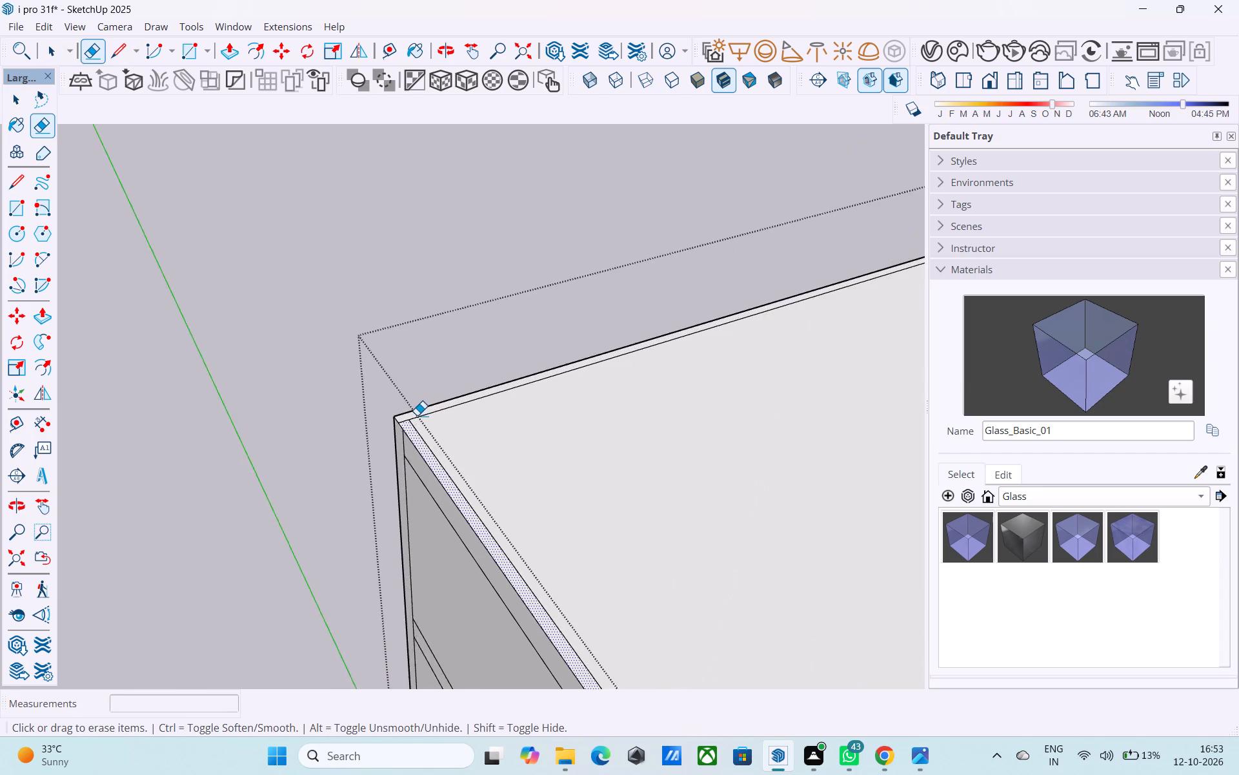
scroll(417, 415, "up", 1)
left_click(405, 423)
Push/Pull the roof border face 3' upward to form the parapet wall.
scroll(403, 423, "down", 10)
middle_click_drag(558, 471, 281, 403)
scroll(275, 394, "down", 4)
middle_click_drag(495, 440, 387, 342)
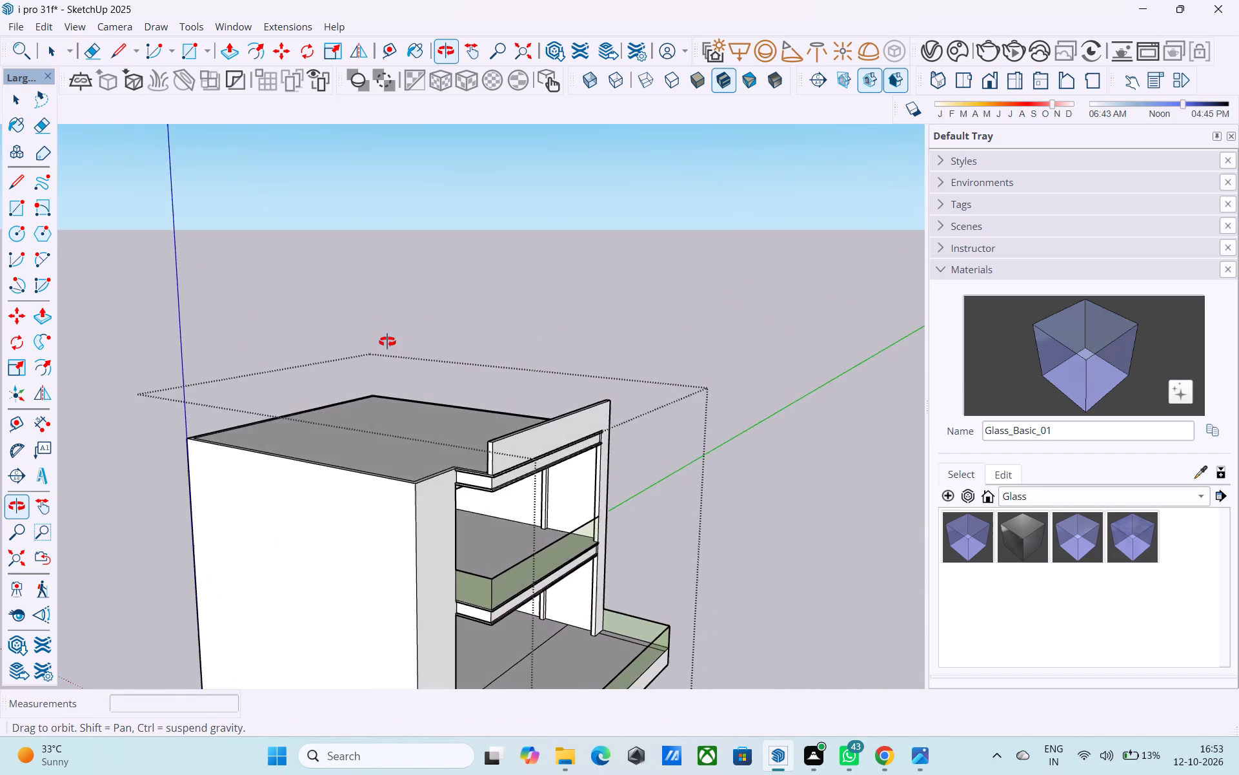
middle_click_drag(387, 342, 365, 329)
middle_click_drag(473, 464, 790, 610)
key("space")
scroll(624, 551, "up", 9)
left_click(581, 508)
left_click(583, 503)
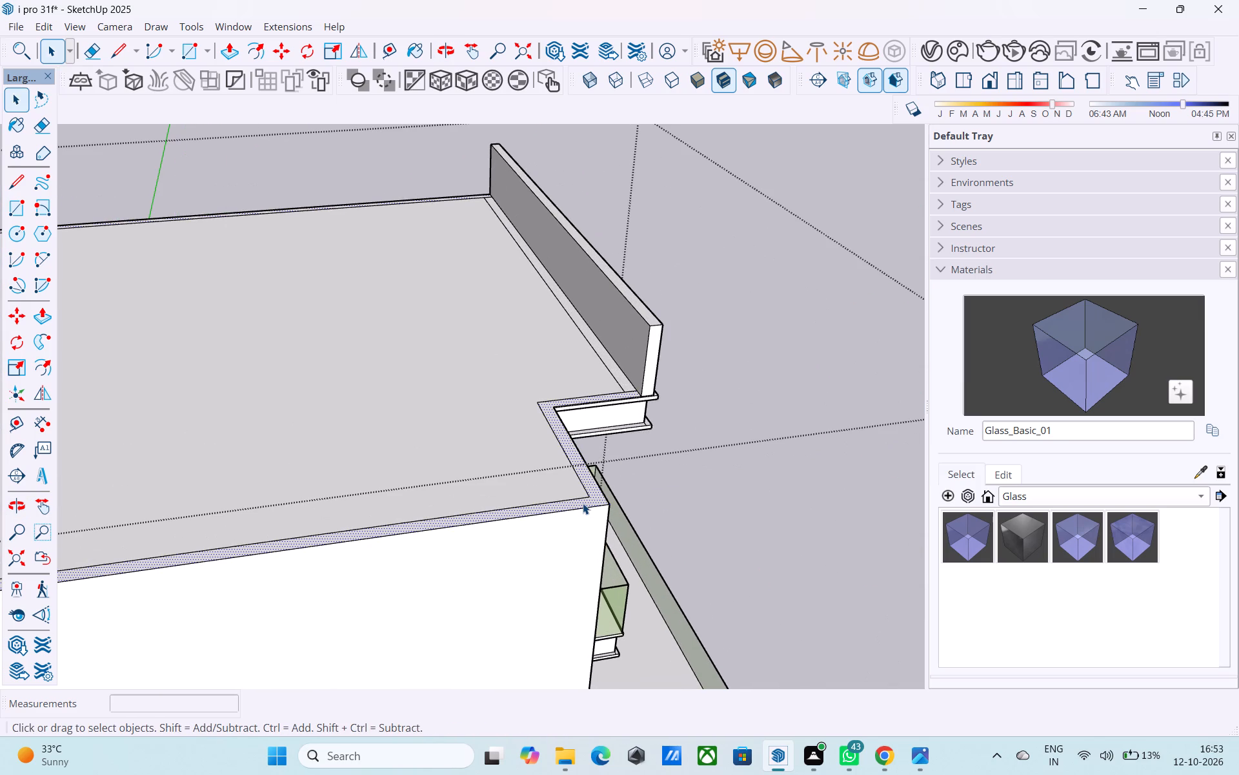
key("p")
left_click(583, 503)
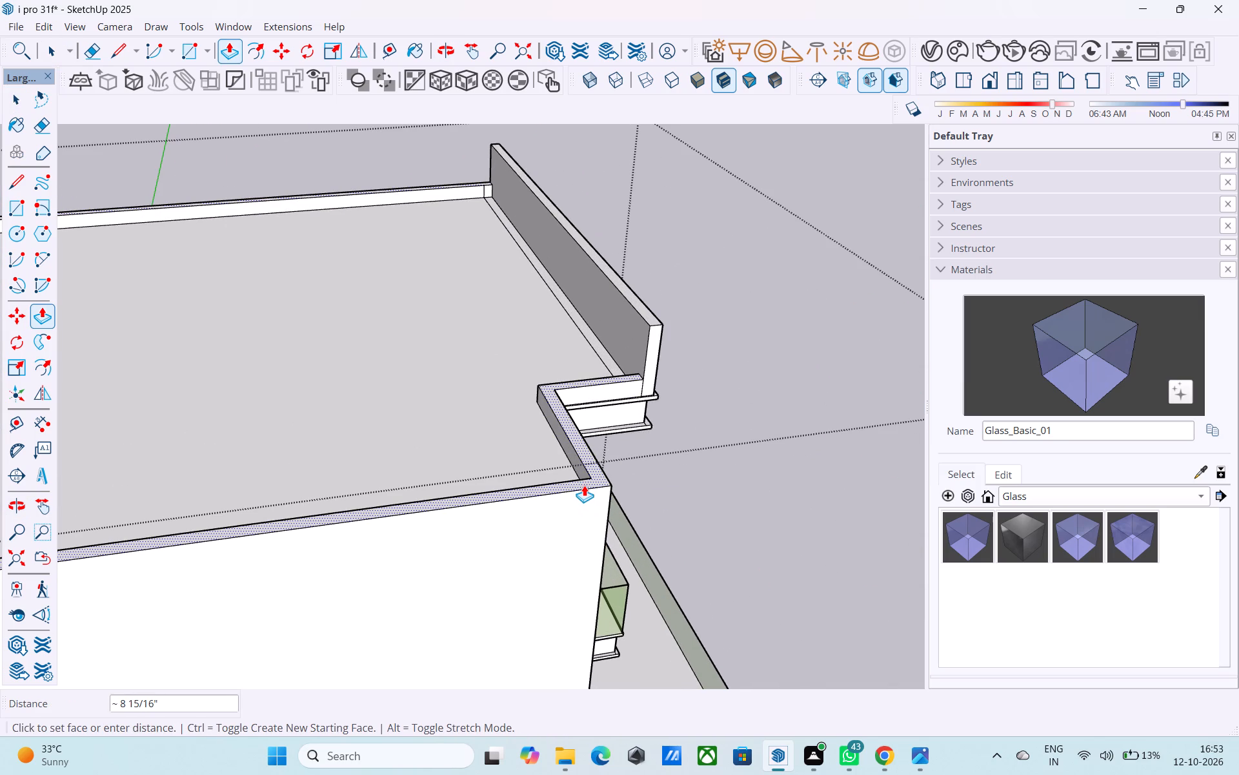
key("3")
key("apostrophe")
key("Return")
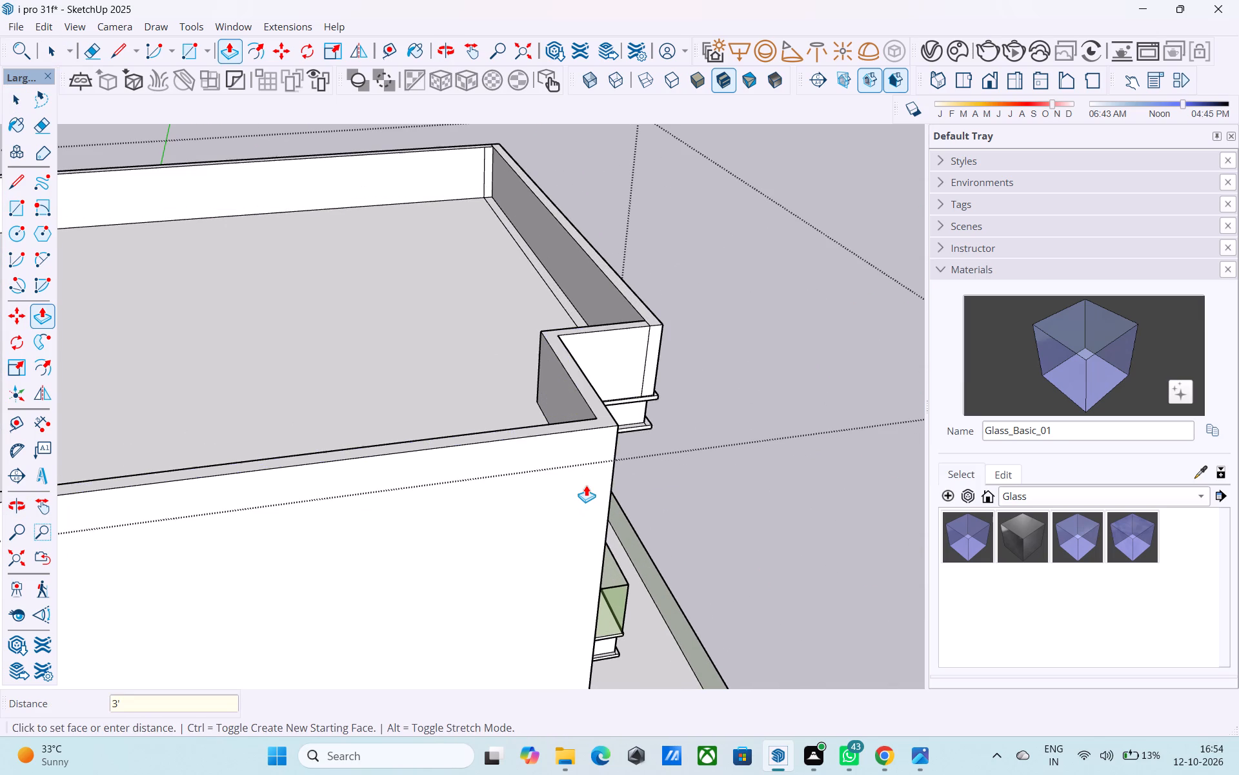
Examine the roof parapet wall, balconies and side walls of the building mass from several angles.
key("space")
middle_click_drag(704, 497, 440, 503)
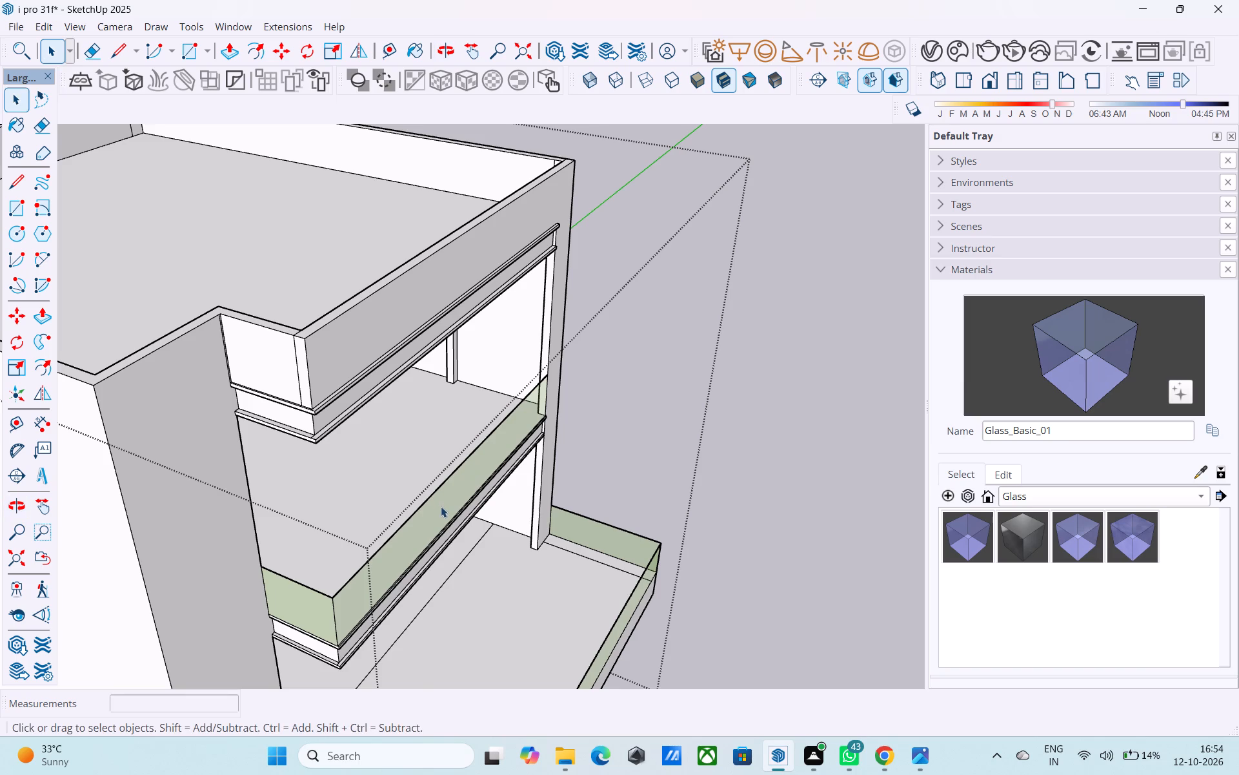
middle_click_drag(436, 510, 414, 539)
middle_click_drag(414, 539, 682, 569, "shift")
middle_click_drag(628, 472, 668, 528)
scroll(640, 490, "down", 1, "shift")
scroll(676, 510, "up", 4)
scroll(714, 533, "down", 2)
middle_click_drag(723, 545, 518, 370)
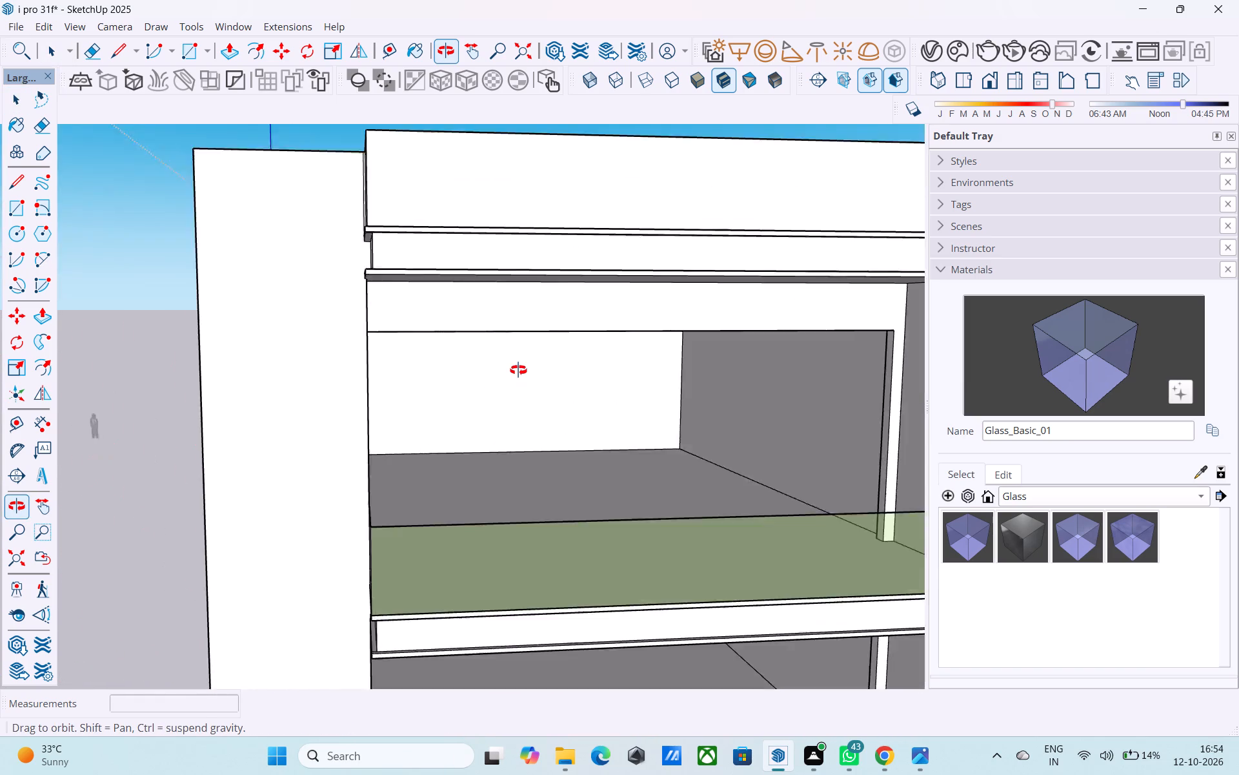
middle_click_drag(518, 370, 625, 398)
scroll(628, 389, "down", 7)
middle_click_drag(629, 392, 646, 380, "shift")
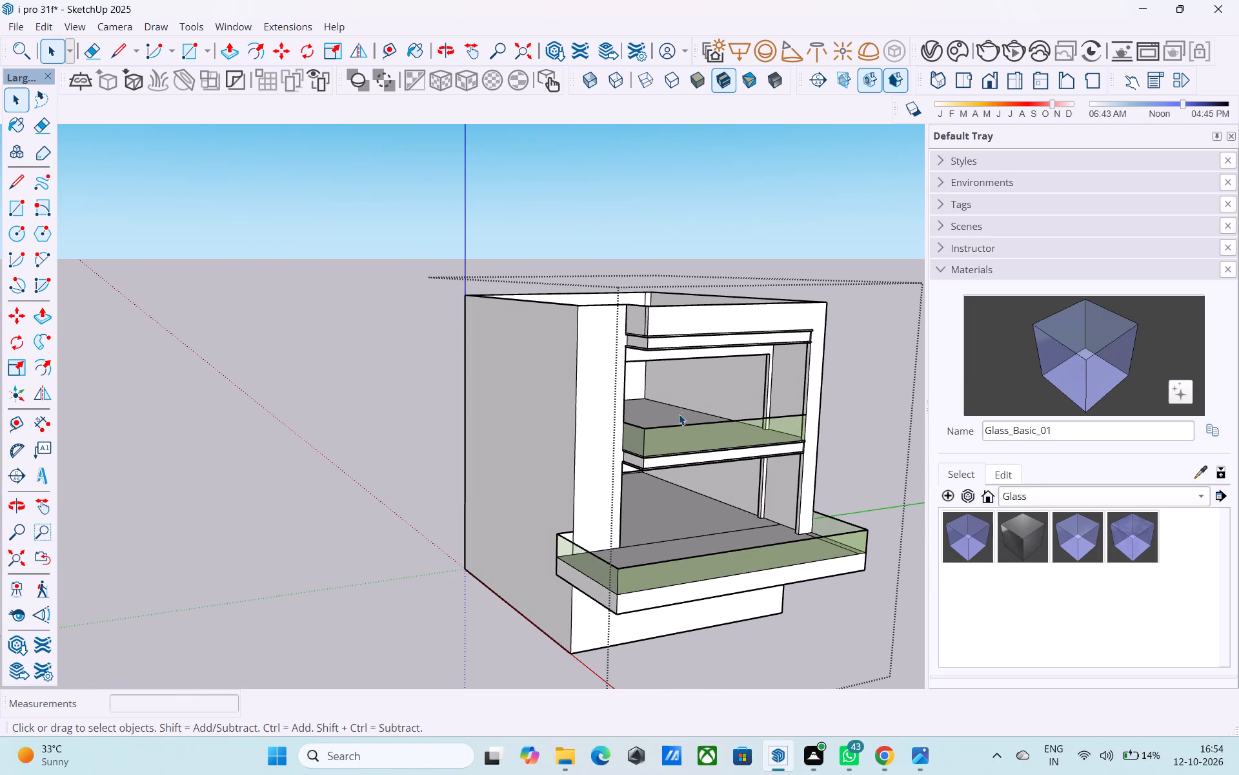
middle_click_drag(672, 420, 642, 360, "shift")
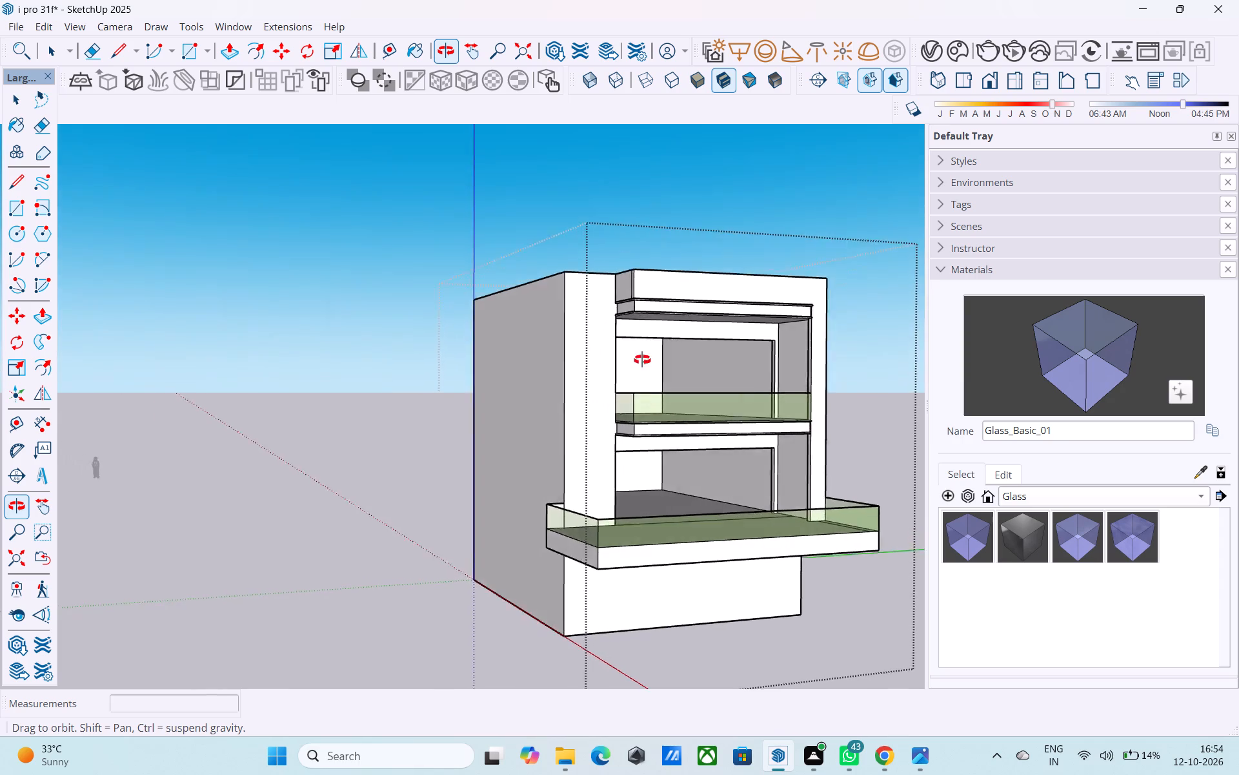
middle_click_drag(642, 360, 451, 368, "shift")
middle_click_drag(540, 384, 800, 348, "shift")
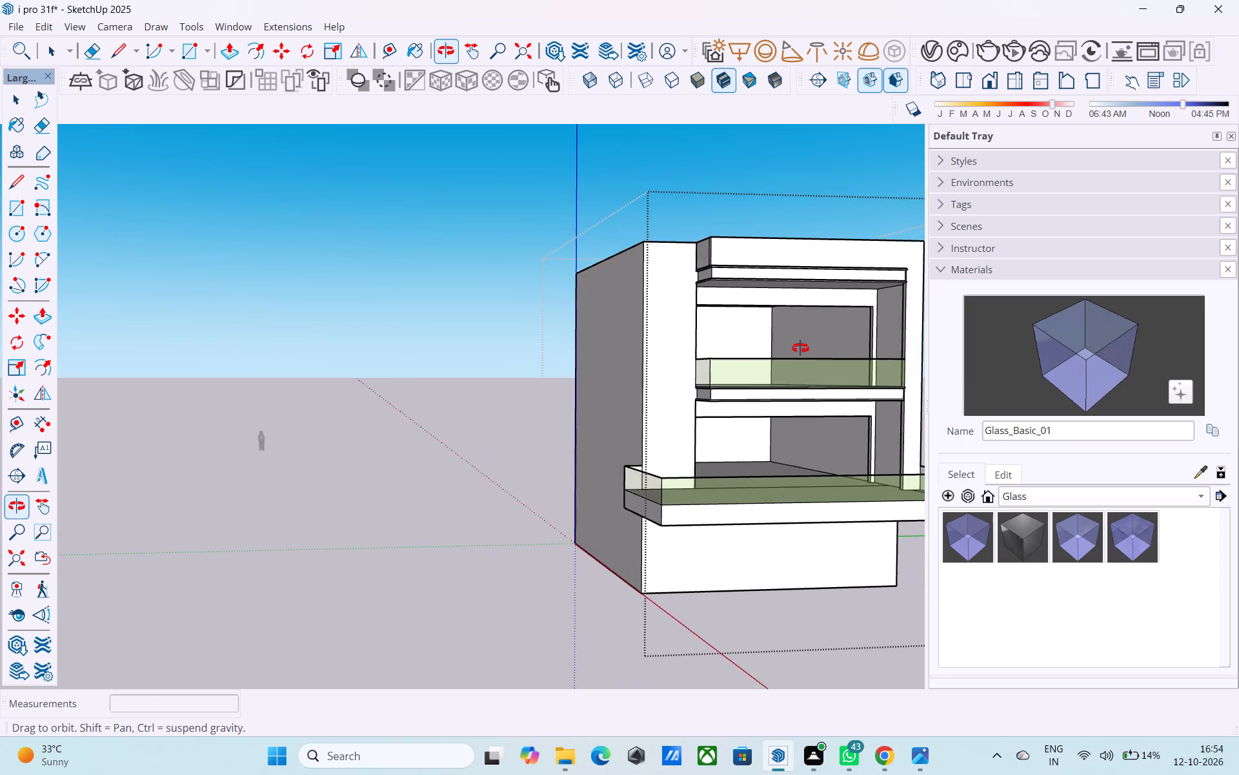
middle_click_drag(800, 348, 654, 373, "shift")
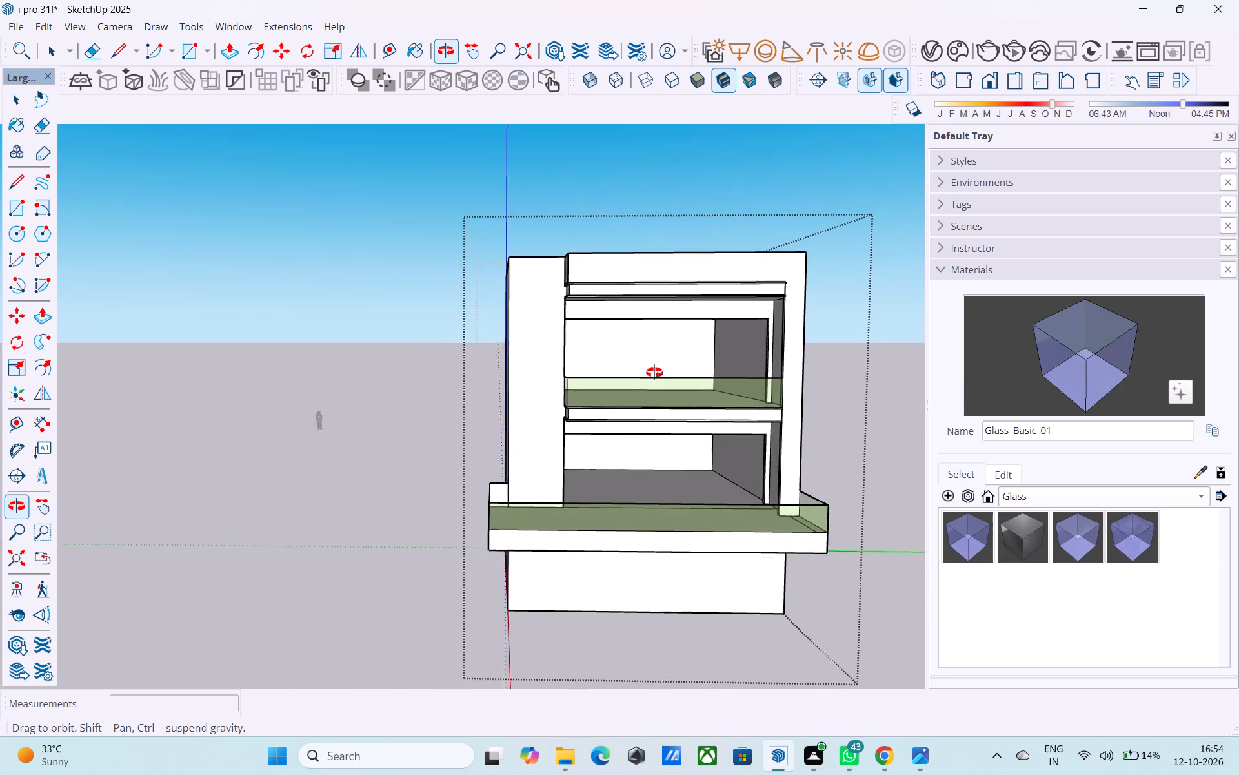
middle_click_drag(654, 373, 670, 373, "shift")
scroll(673, 371, "down", 1)
middle_click_drag(674, 371, 812, 379)
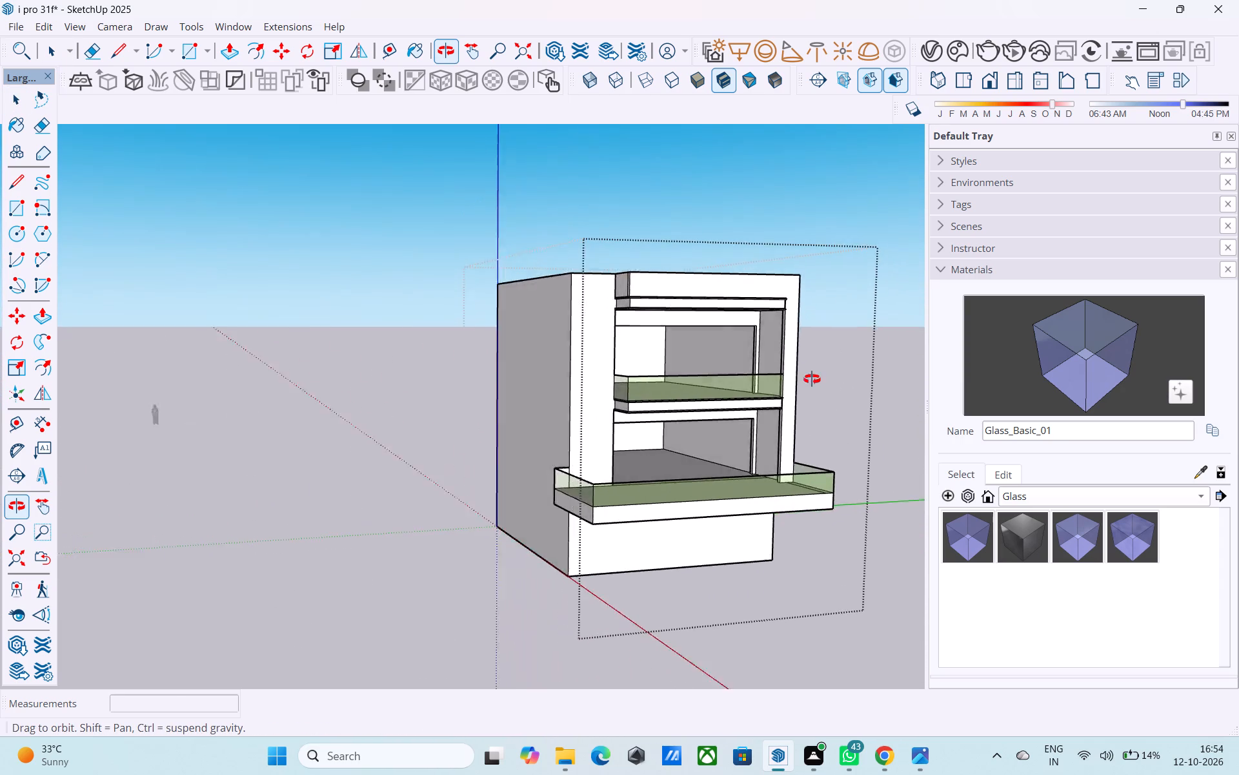
middle_click_drag(812, 379, 1129, 404)
middle_click_drag(451, 418, 889, 424)
Paint the end panel of the lowest balcony's glass parapet with the Glass_Basic_01 material.
left_click_drag(1041, 361, 1049, 361)
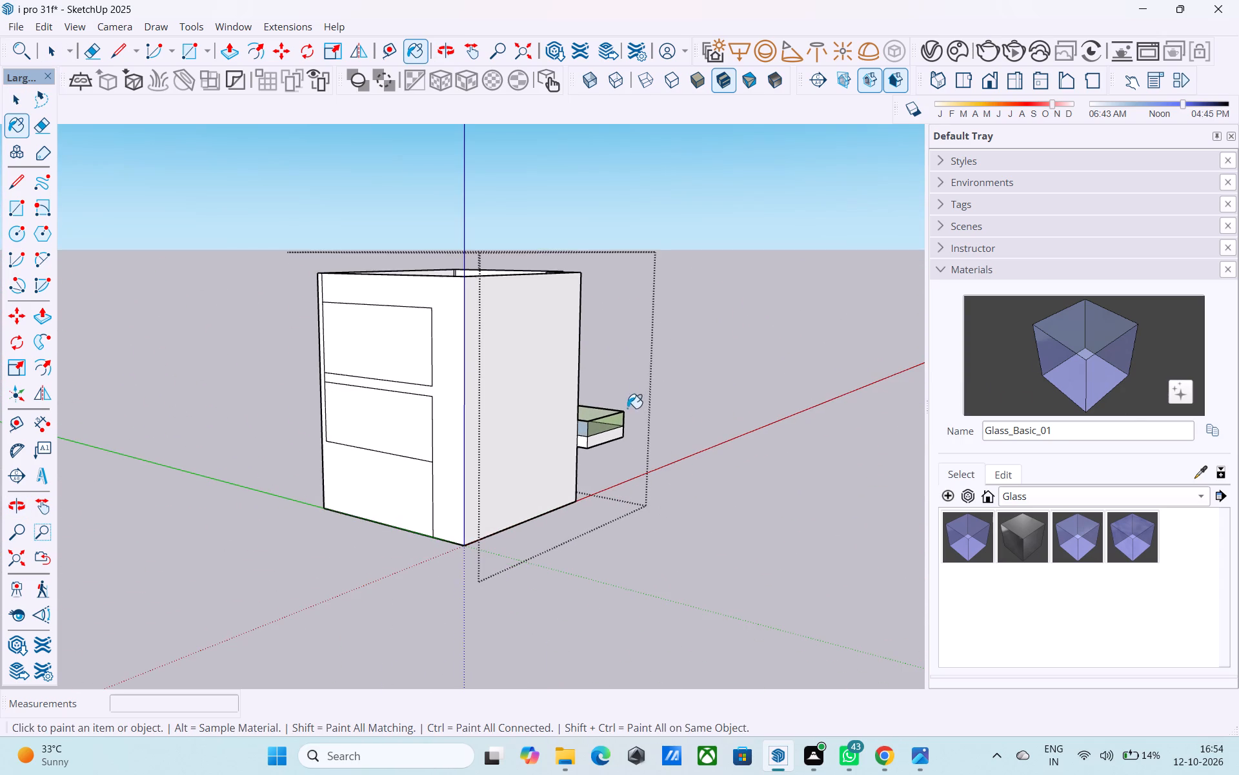
scroll(626, 408, "up", 12)
left_click(674, 386)
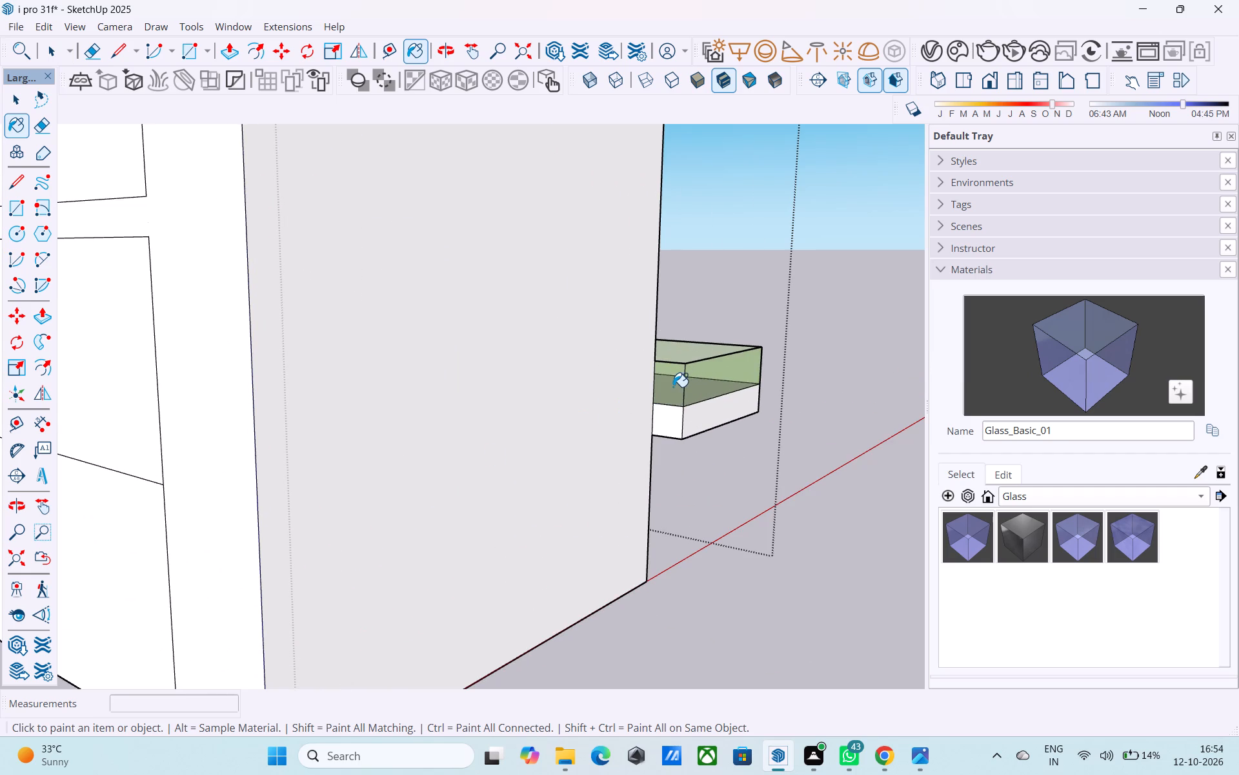
key("space")
Draw a 30' horizontal line across the blank side wall, from the lowest balcony slab's bottom edge to the wall's rear edge.
middle_click_drag(750, 388, 232, 424)
scroll(373, 389, "down", 4)
middle_click_drag(375, 390, 397, 391)
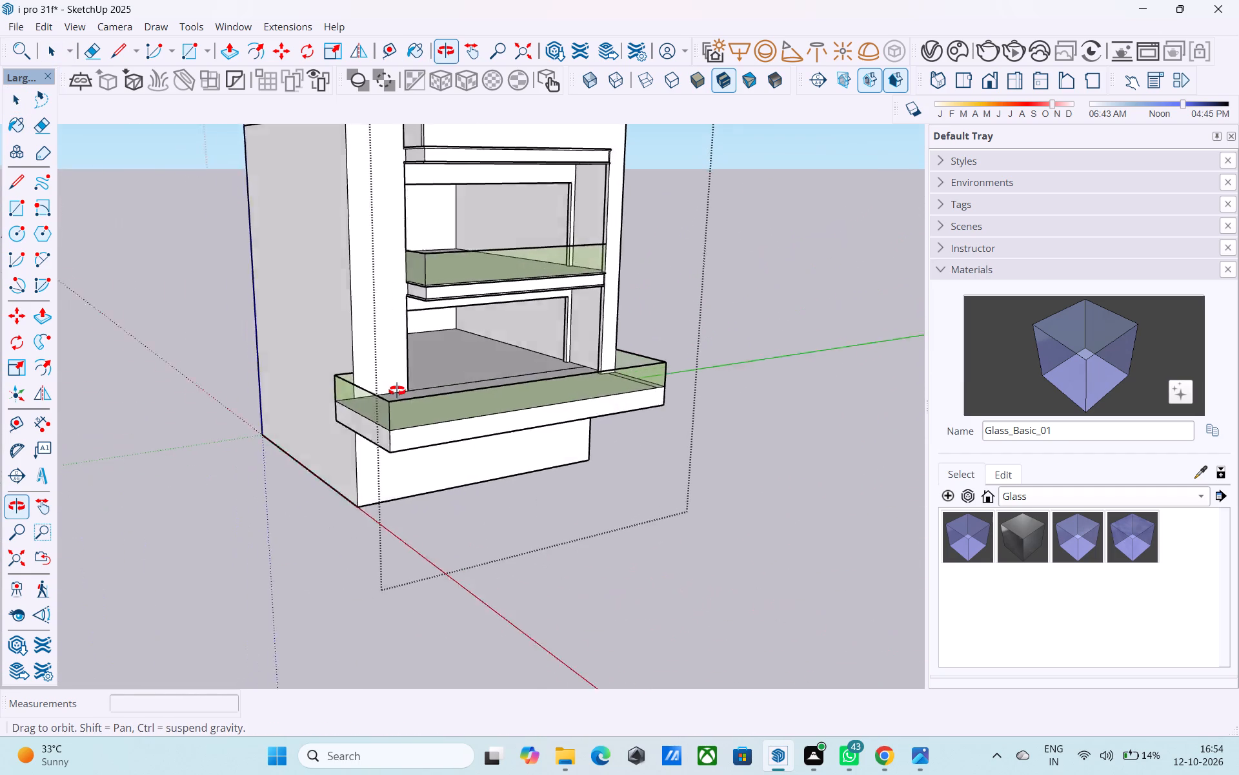
middle_click_drag(397, 391, 383, 391)
middle_click_drag(384, 398, 527, 363)
middle_click_drag(385, 407, 465, 383)
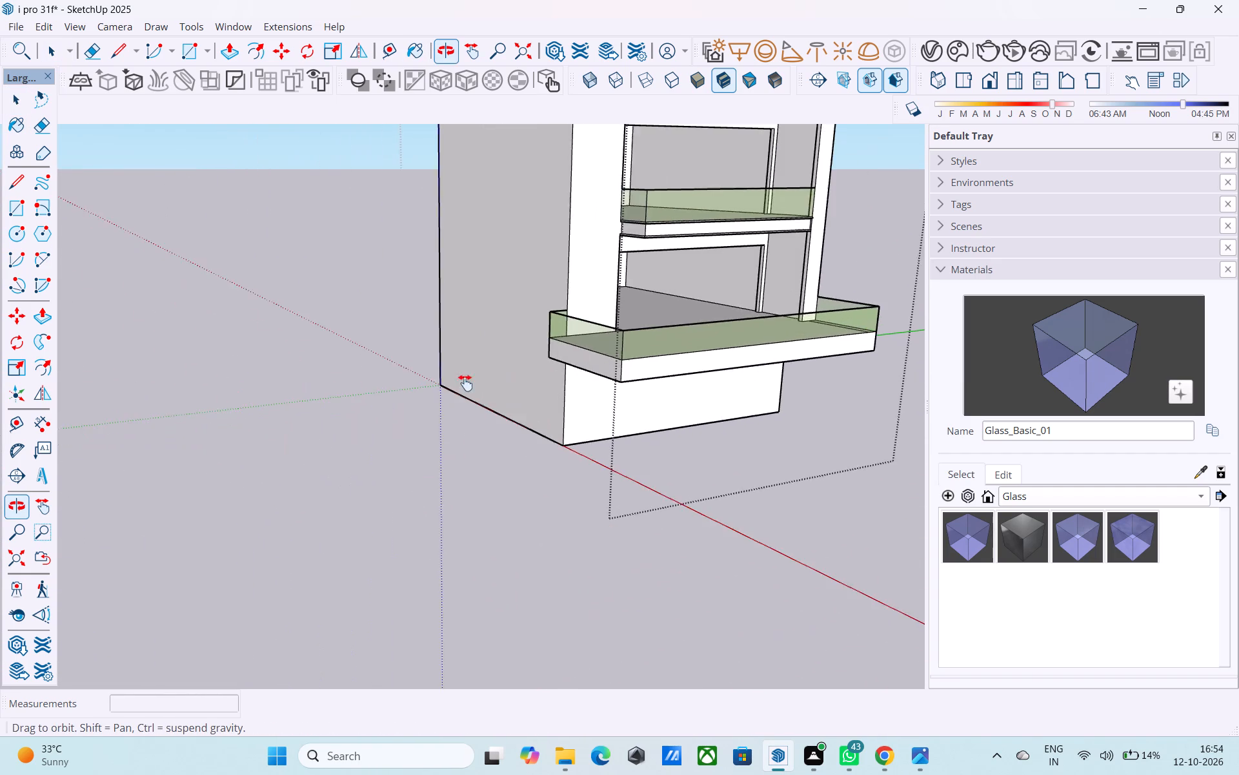
middle_click_drag(465, 383, 749, 402)
middle_click_drag(618, 386, 750, 402, "shift")
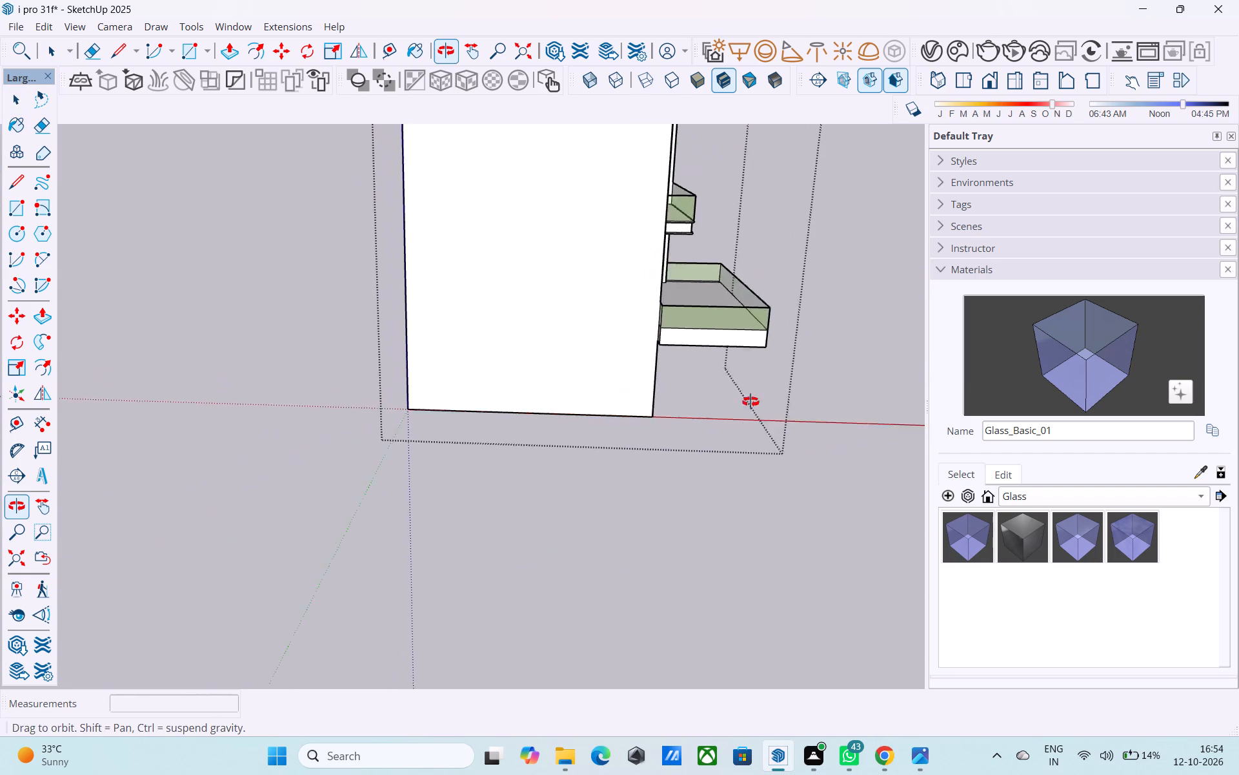
middle_click_drag(750, 402, 816, 402, "shift")
scroll(672, 346, "up", 8)
middle_click_drag(694, 360, 723, 374, "shift")
key("l")
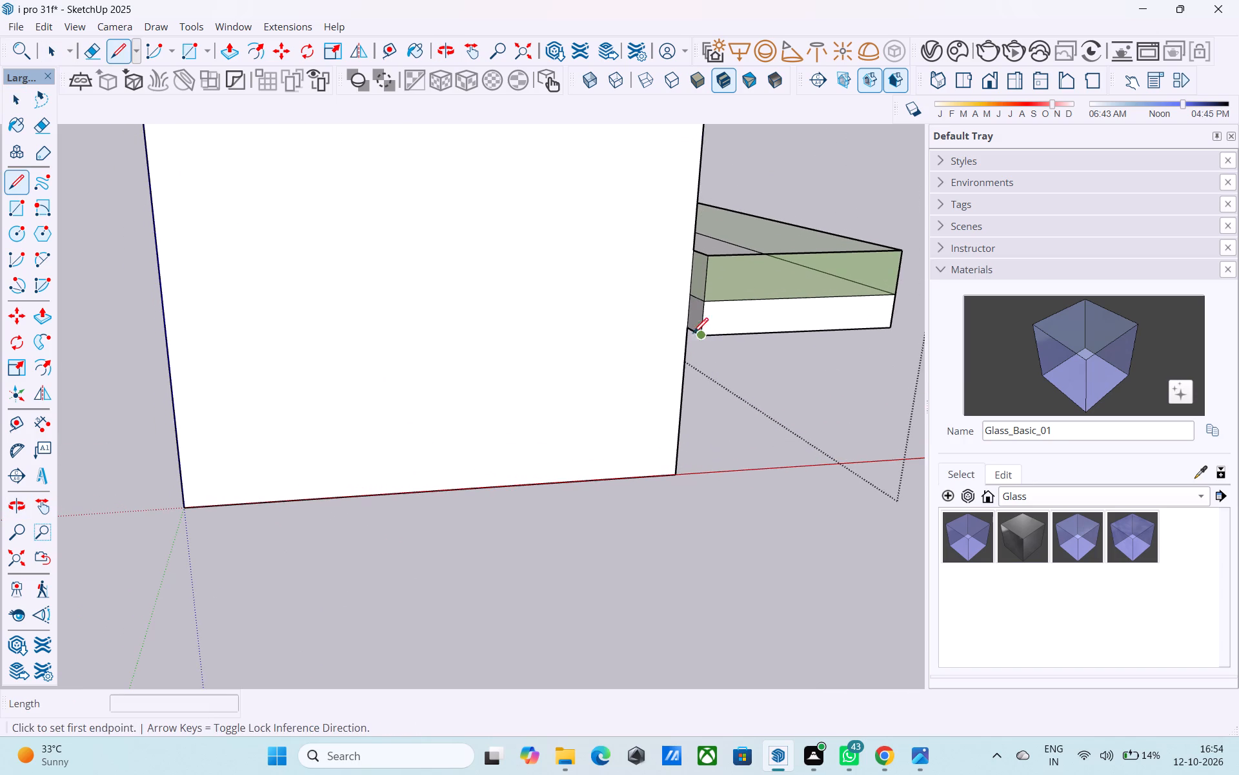
left_click(688, 327)
left_click(168, 355)
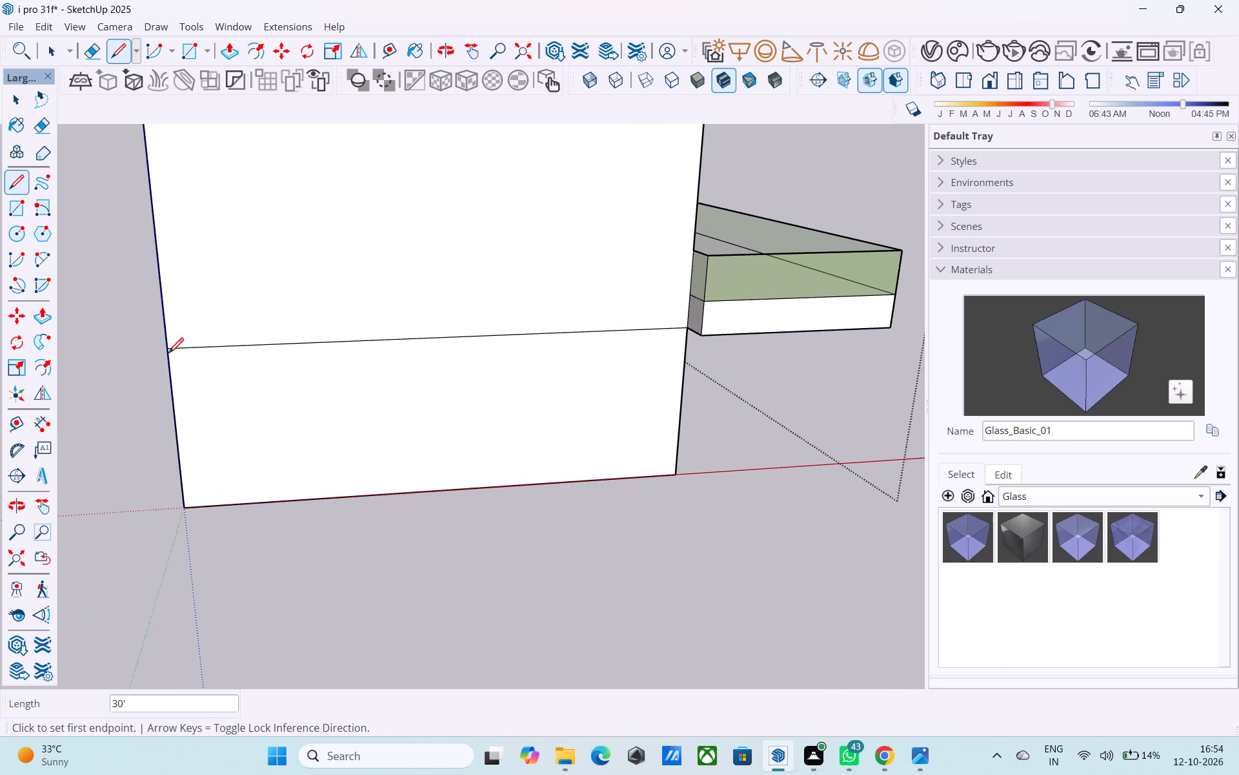
key("space")
Copy the horizontal line on the side wall 6" upward to mark out a thin slab strip.
scroll(418, 373, "down", 10)
middle_click_drag(423, 379, 457, 434)
scroll(476, 408, "up", 8)
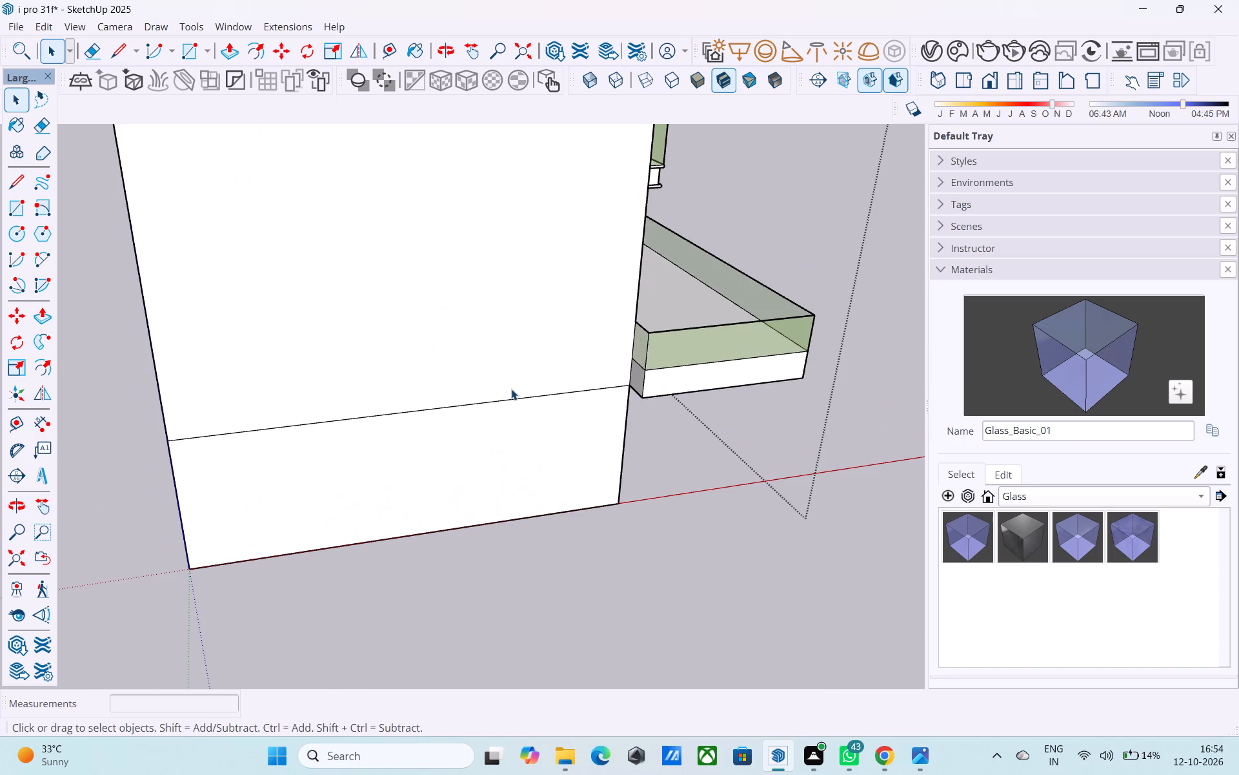
left_click(465, 405)
key("m")
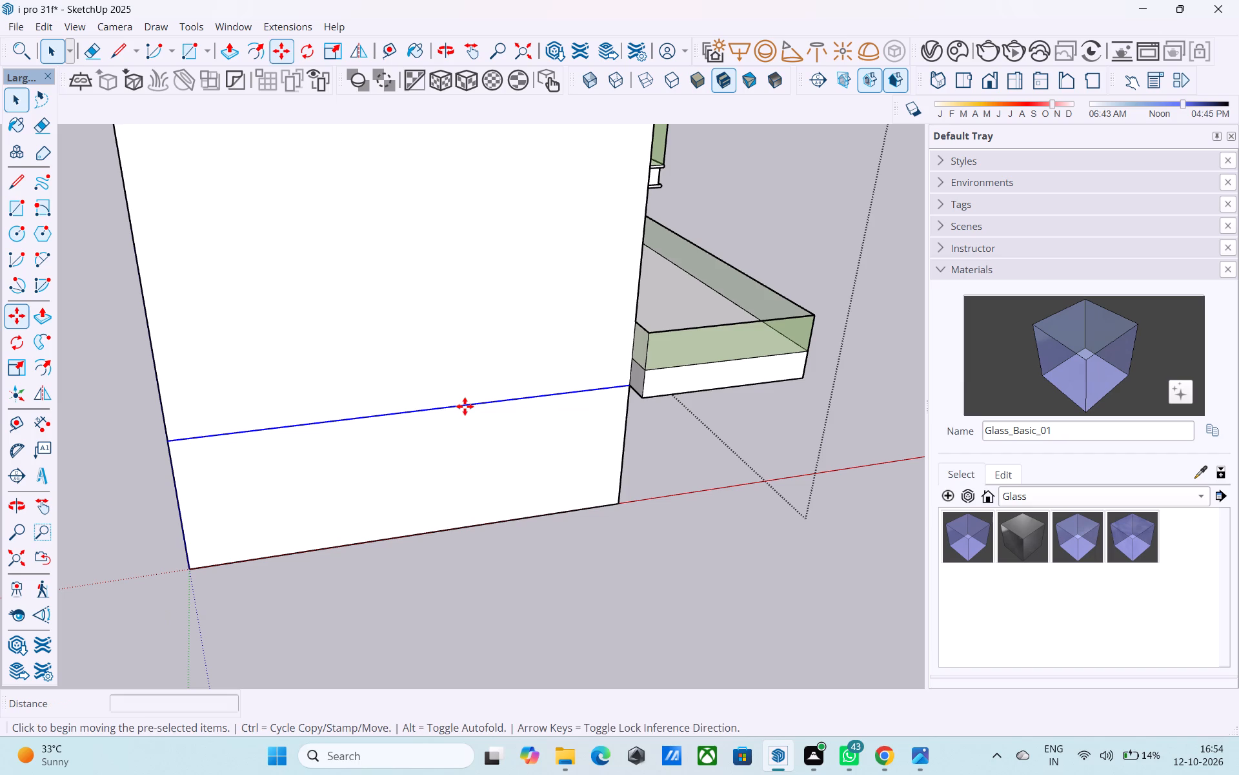
left_click(164, 444)
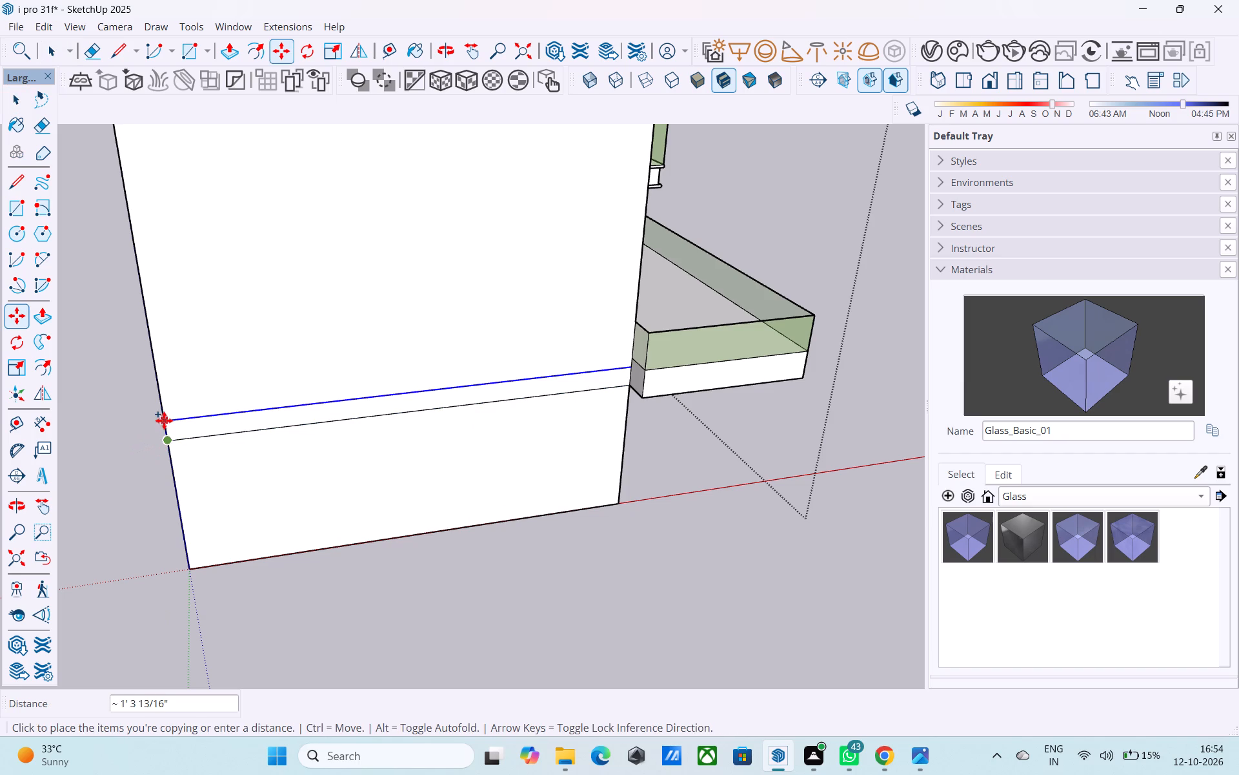
type("6\"")
key("Return")
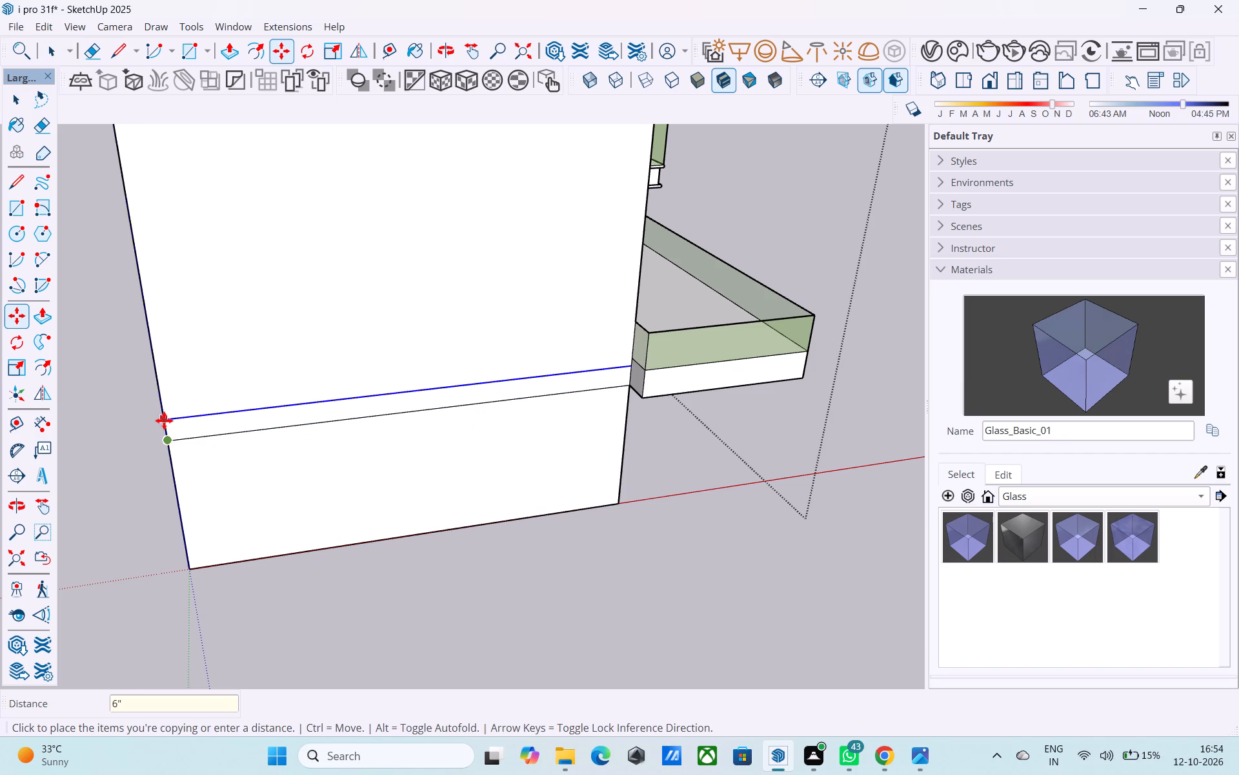
key("space")
Push/Pull the thin strip on the side wall outward 2' and then a further 6' to form a projecting slab.
middle_click_drag(190, 432, 265, 418)
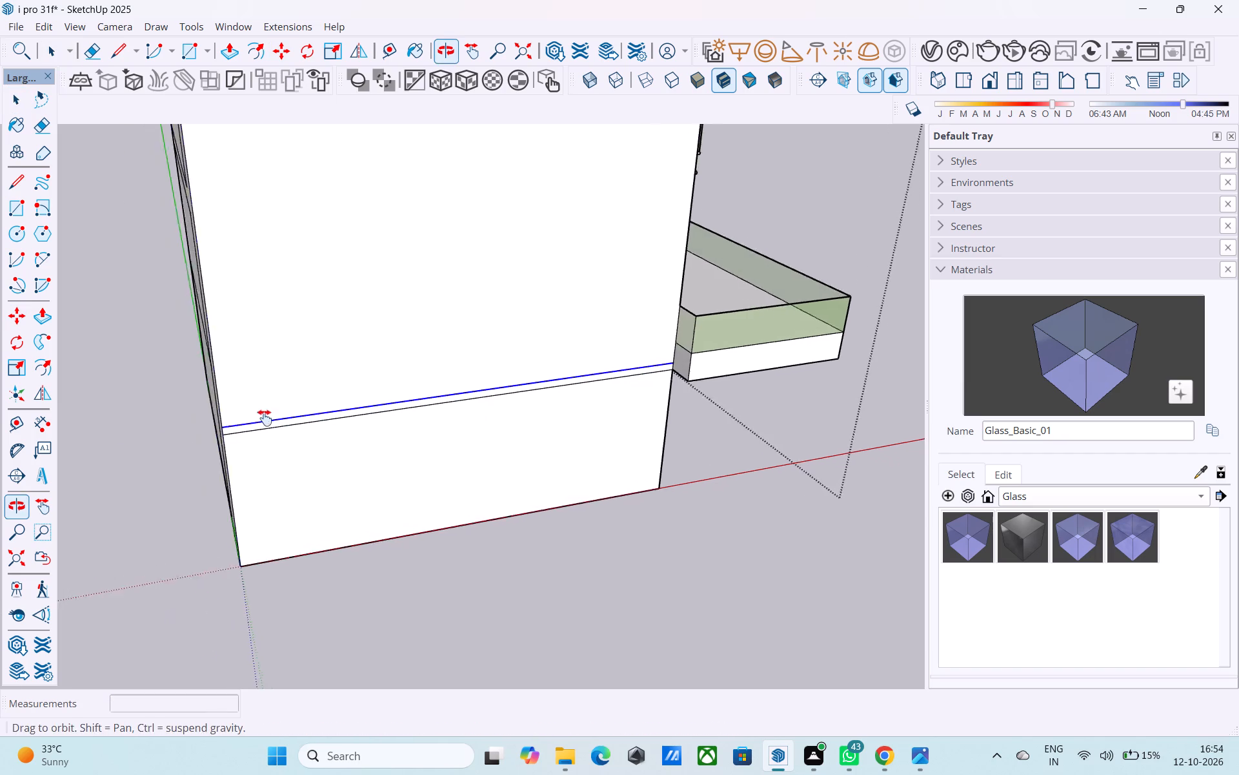
middle_click_drag(265, 418, 270, 418)
scroll(312, 418, "up", 4)
left_click(329, 419)
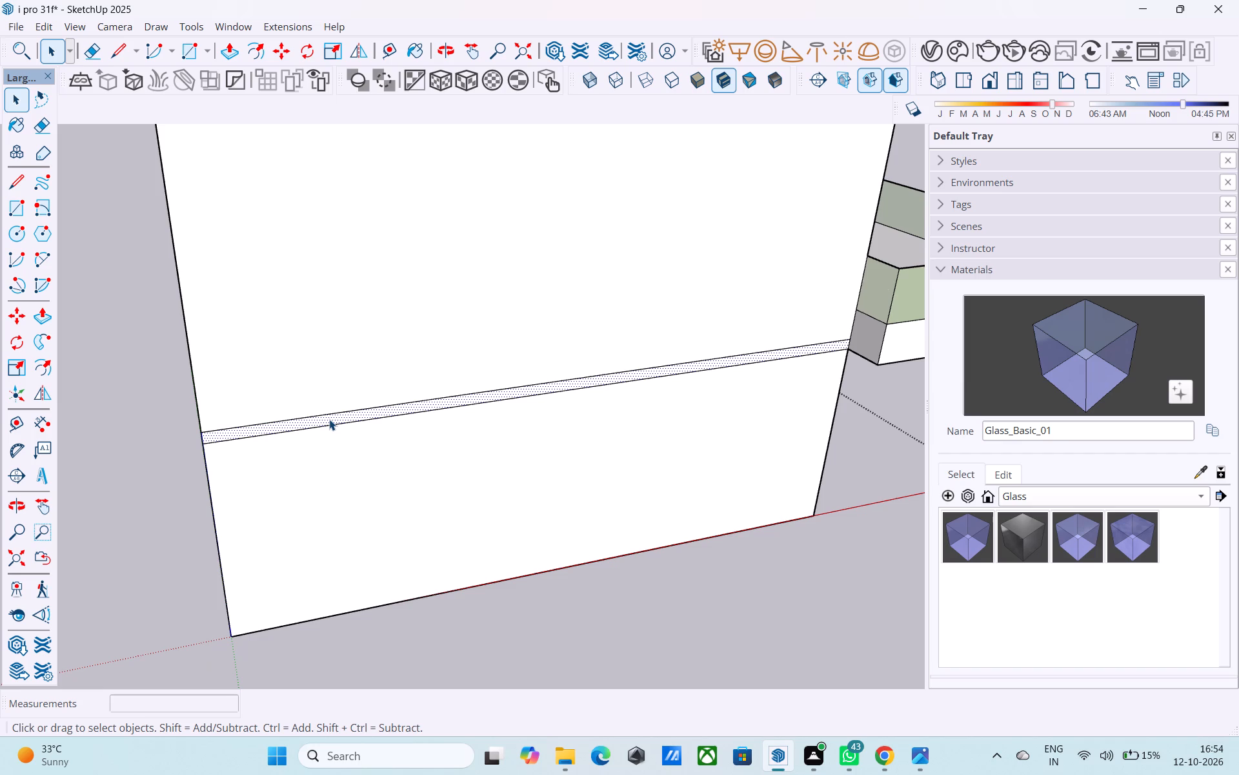
scroll(330, 419, "down", 5)
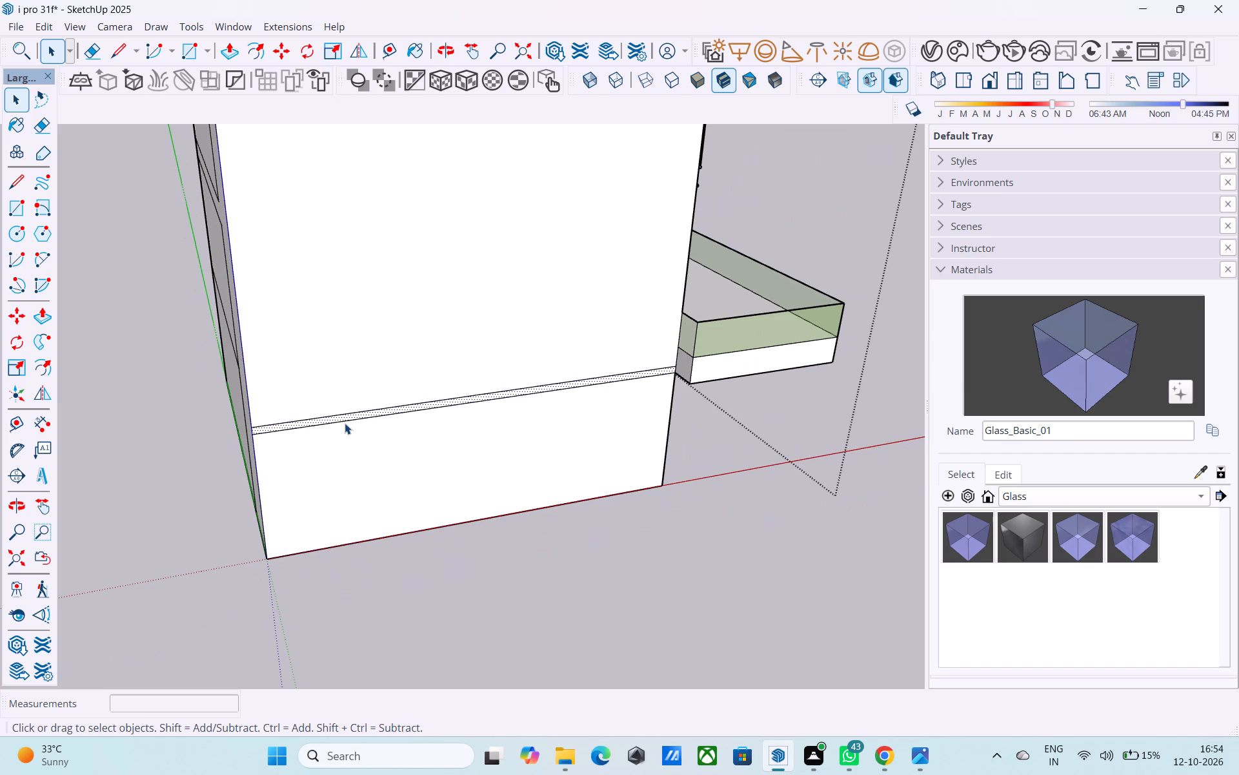
key("p")
left_click(354, 421)
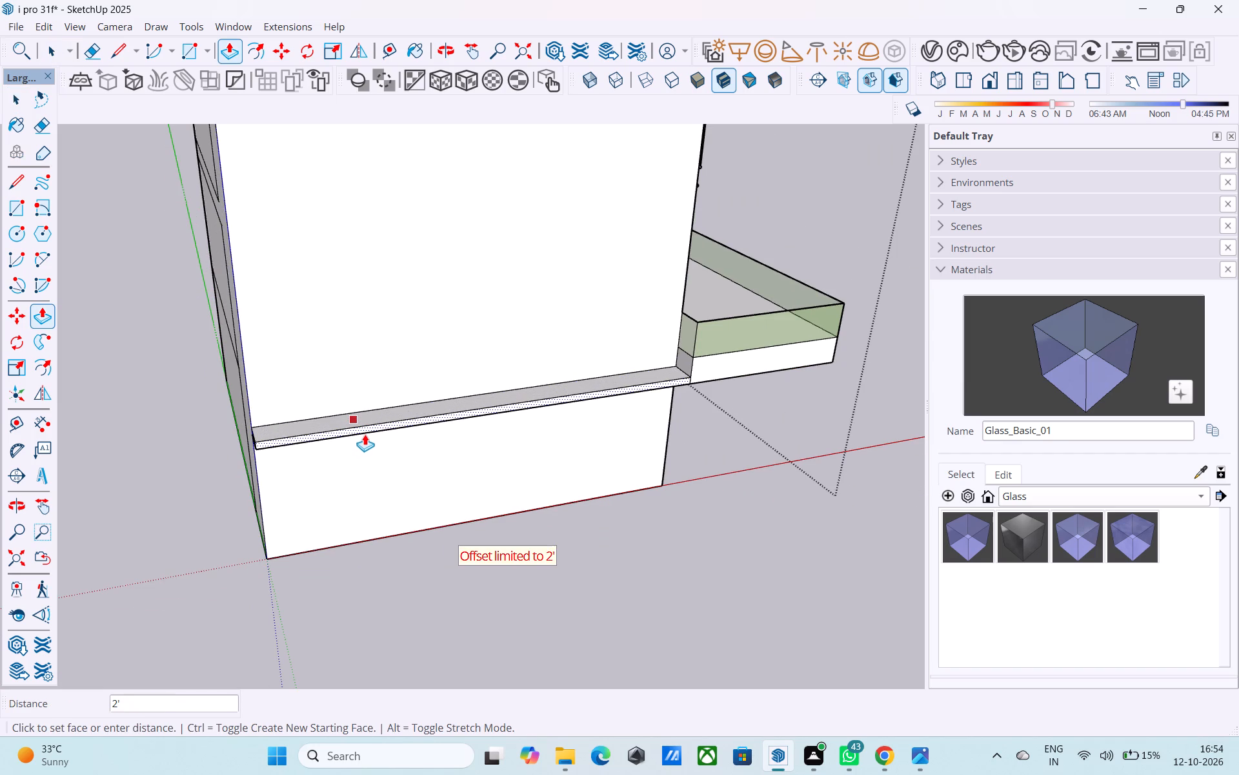
left_click(368, 436)
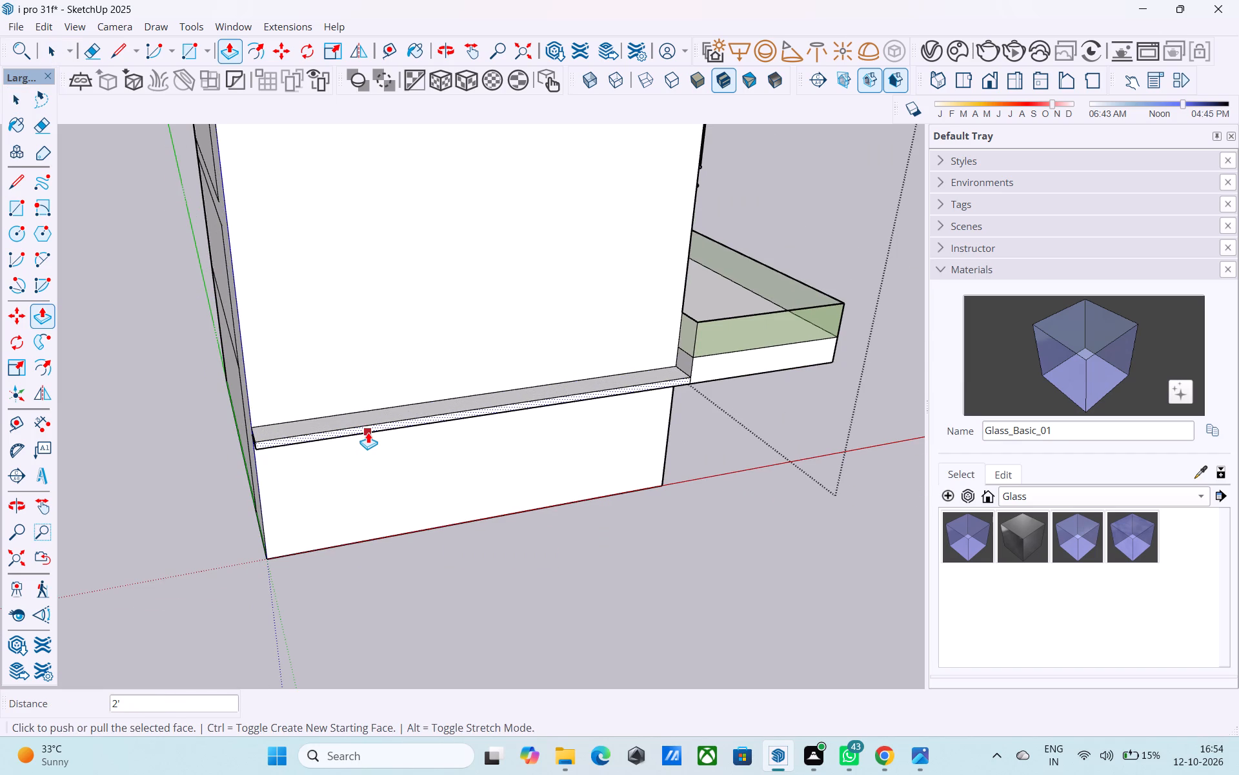
left_click(367, 429)
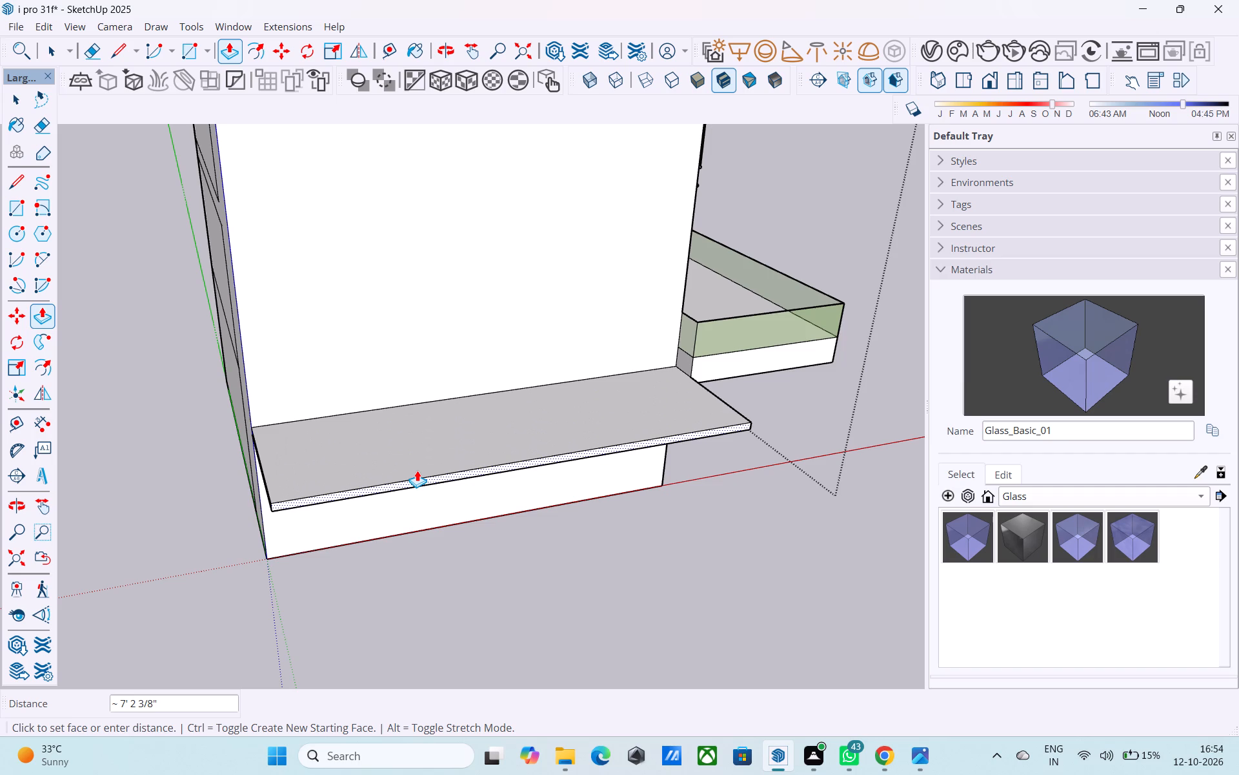
type("6'")
key("Return")
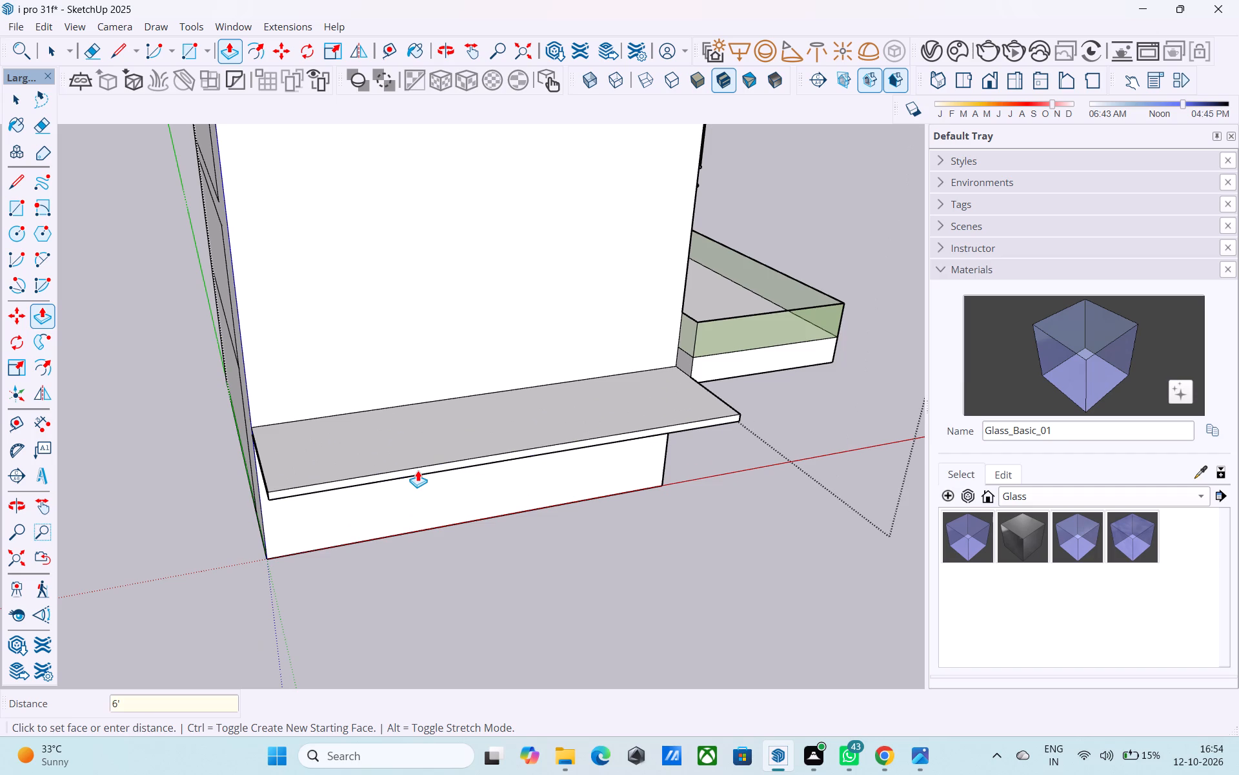
key("space")
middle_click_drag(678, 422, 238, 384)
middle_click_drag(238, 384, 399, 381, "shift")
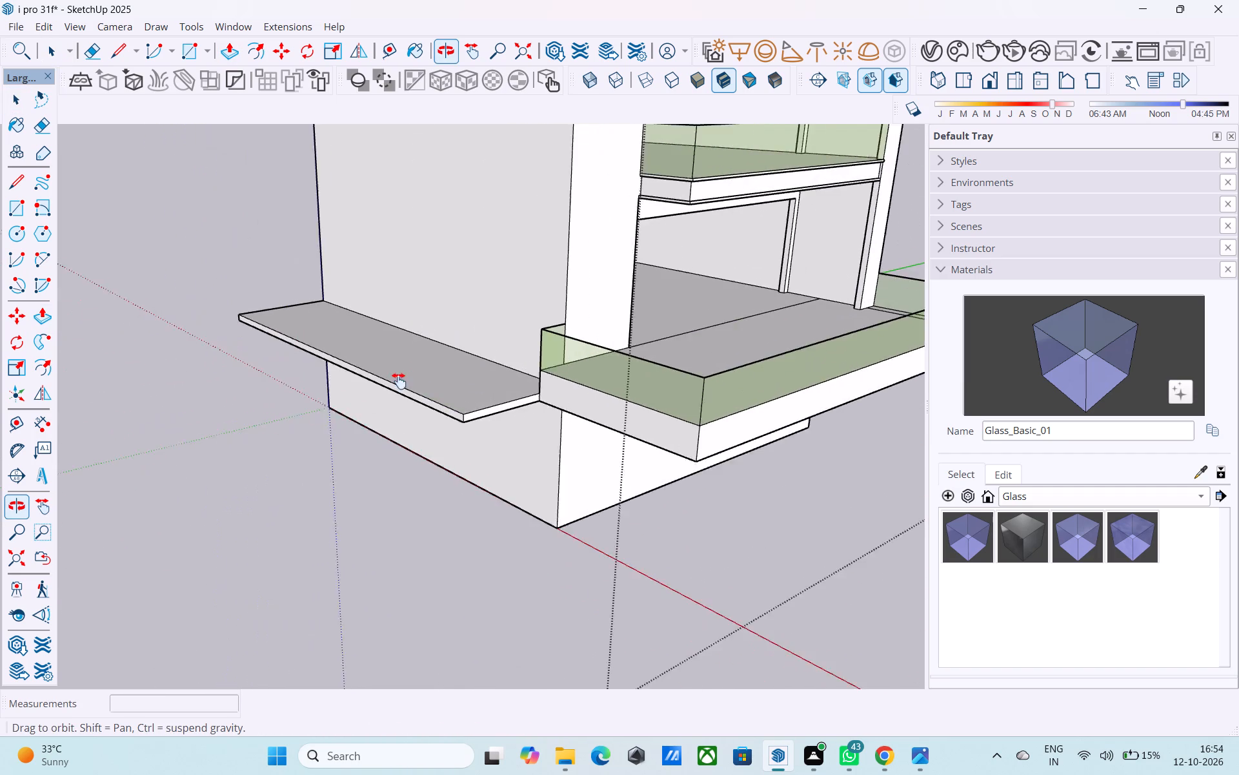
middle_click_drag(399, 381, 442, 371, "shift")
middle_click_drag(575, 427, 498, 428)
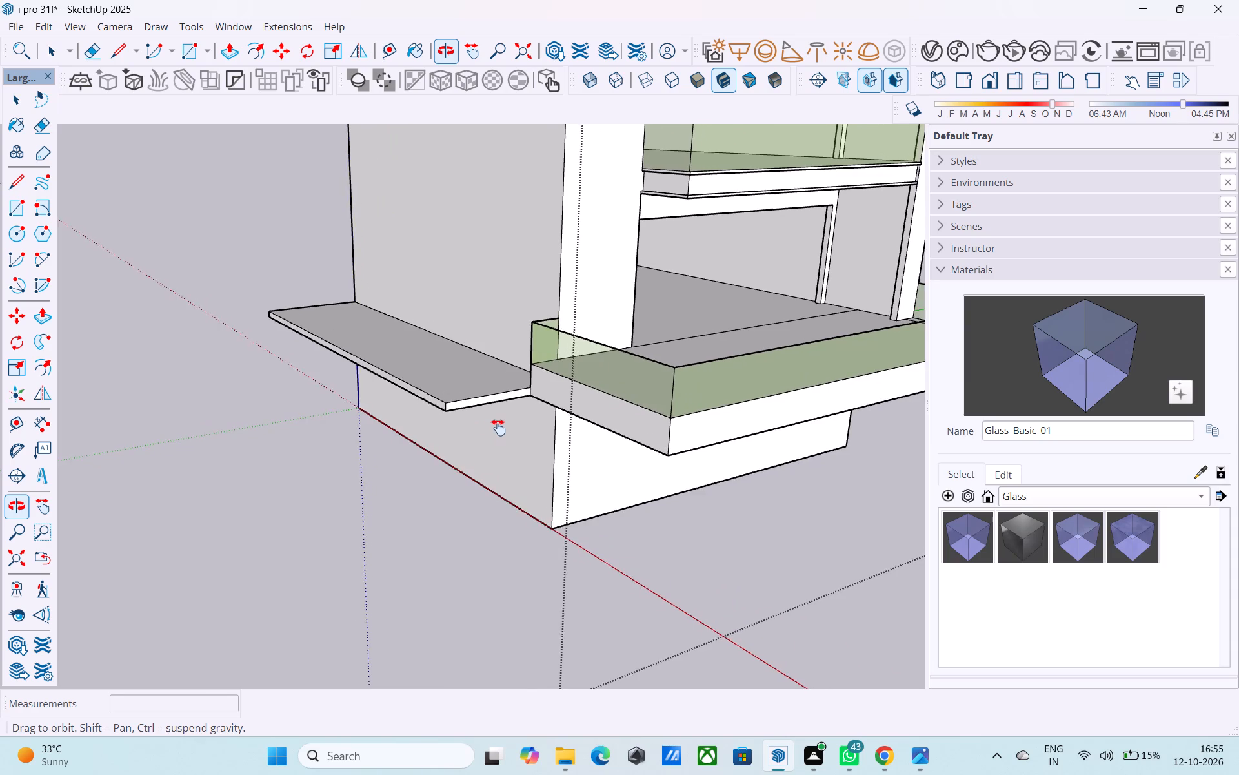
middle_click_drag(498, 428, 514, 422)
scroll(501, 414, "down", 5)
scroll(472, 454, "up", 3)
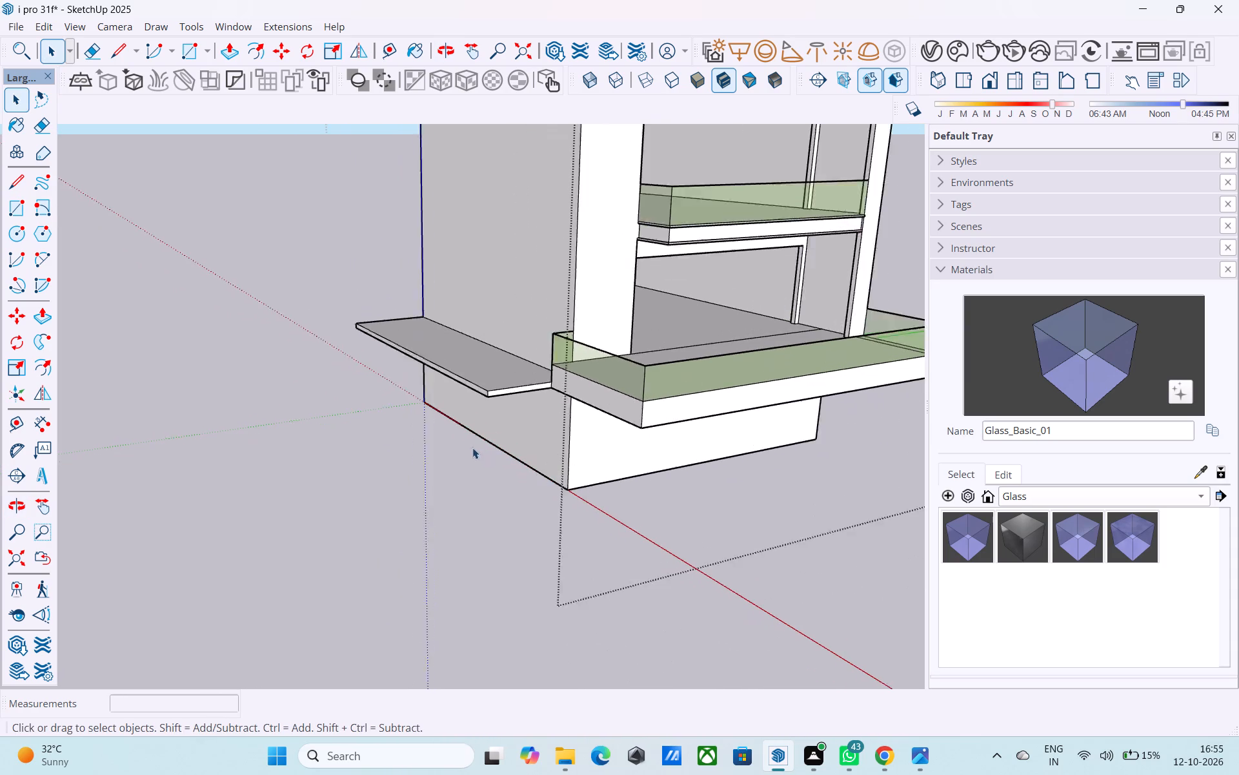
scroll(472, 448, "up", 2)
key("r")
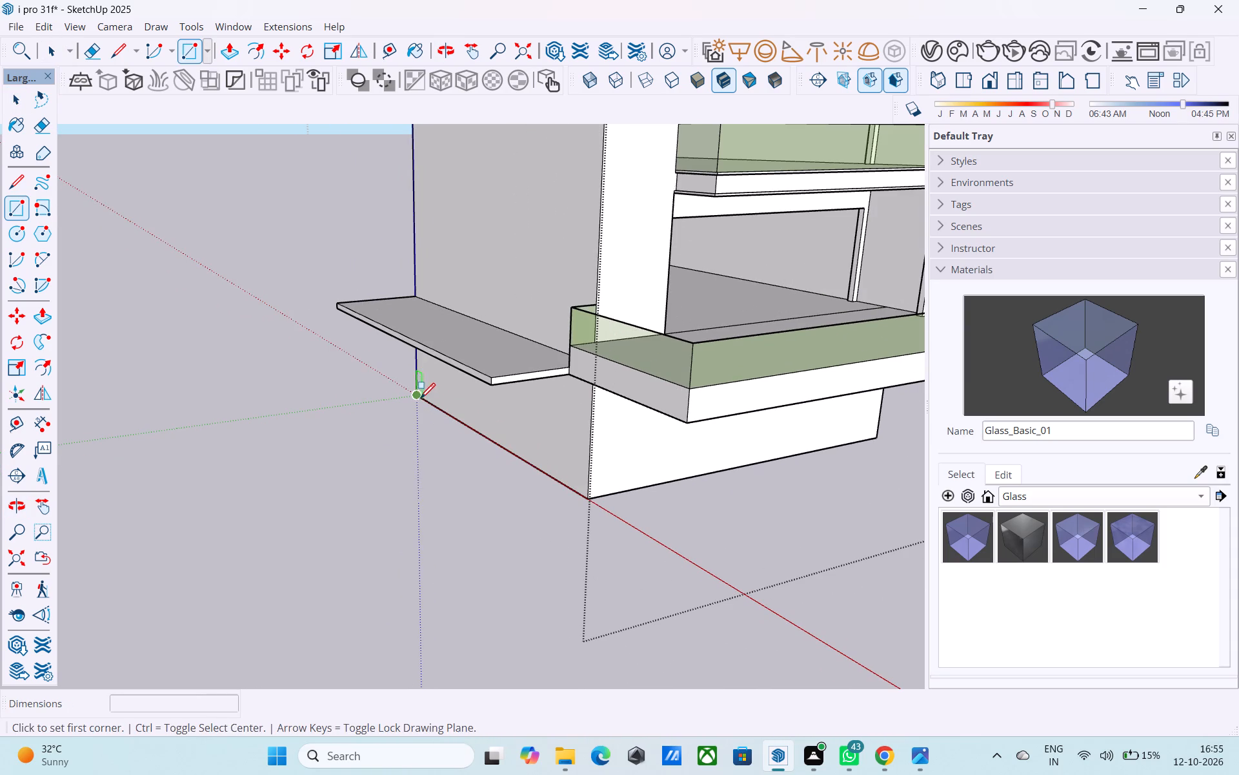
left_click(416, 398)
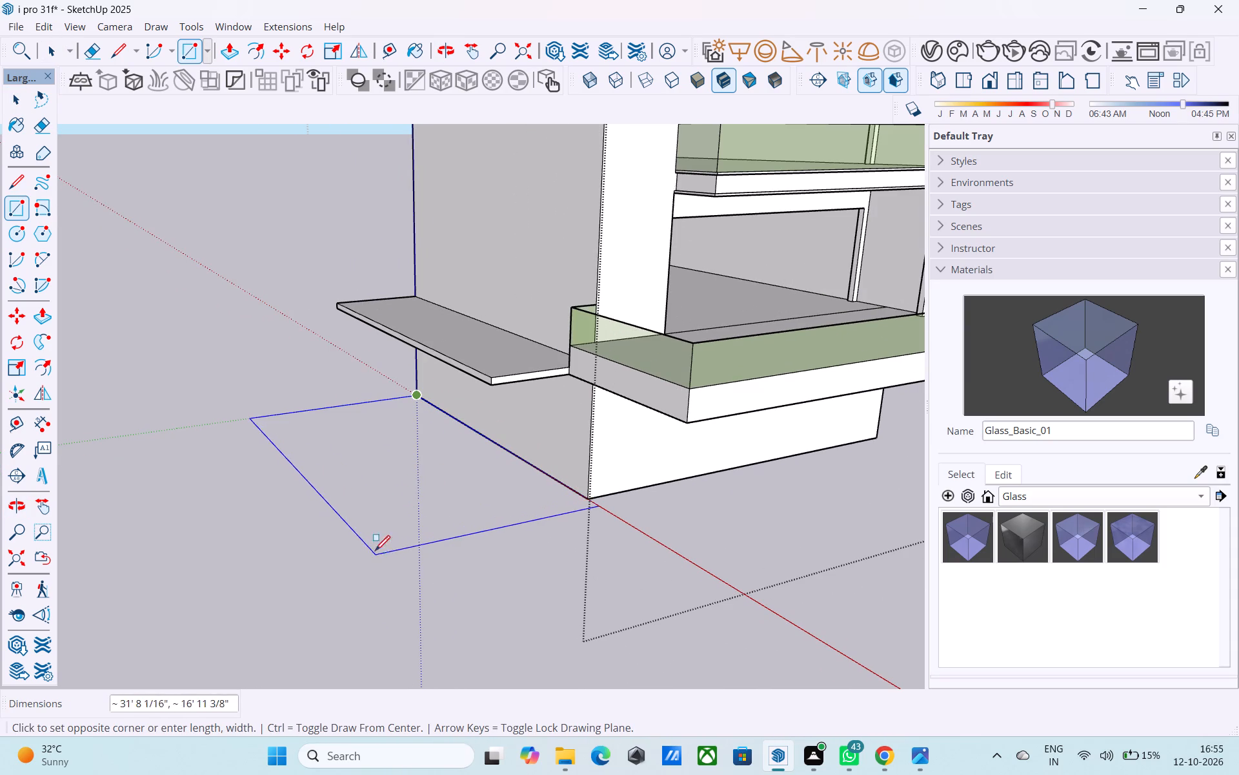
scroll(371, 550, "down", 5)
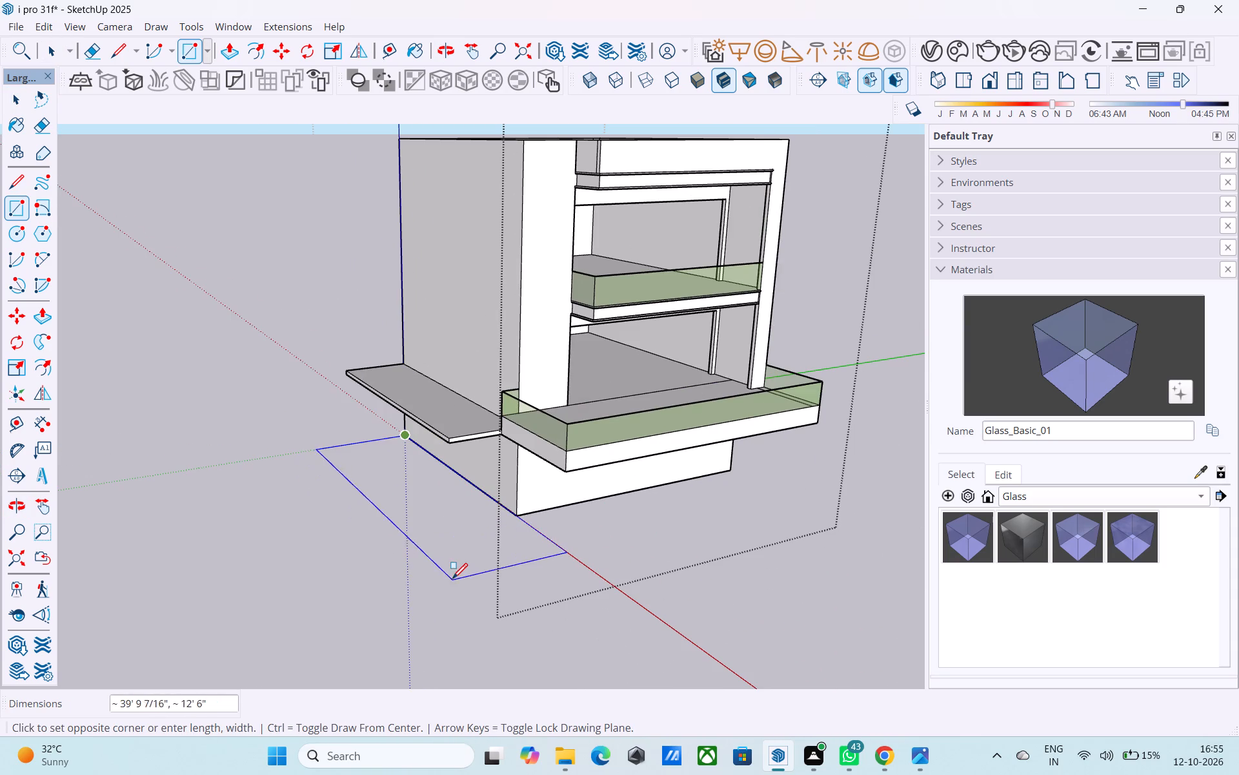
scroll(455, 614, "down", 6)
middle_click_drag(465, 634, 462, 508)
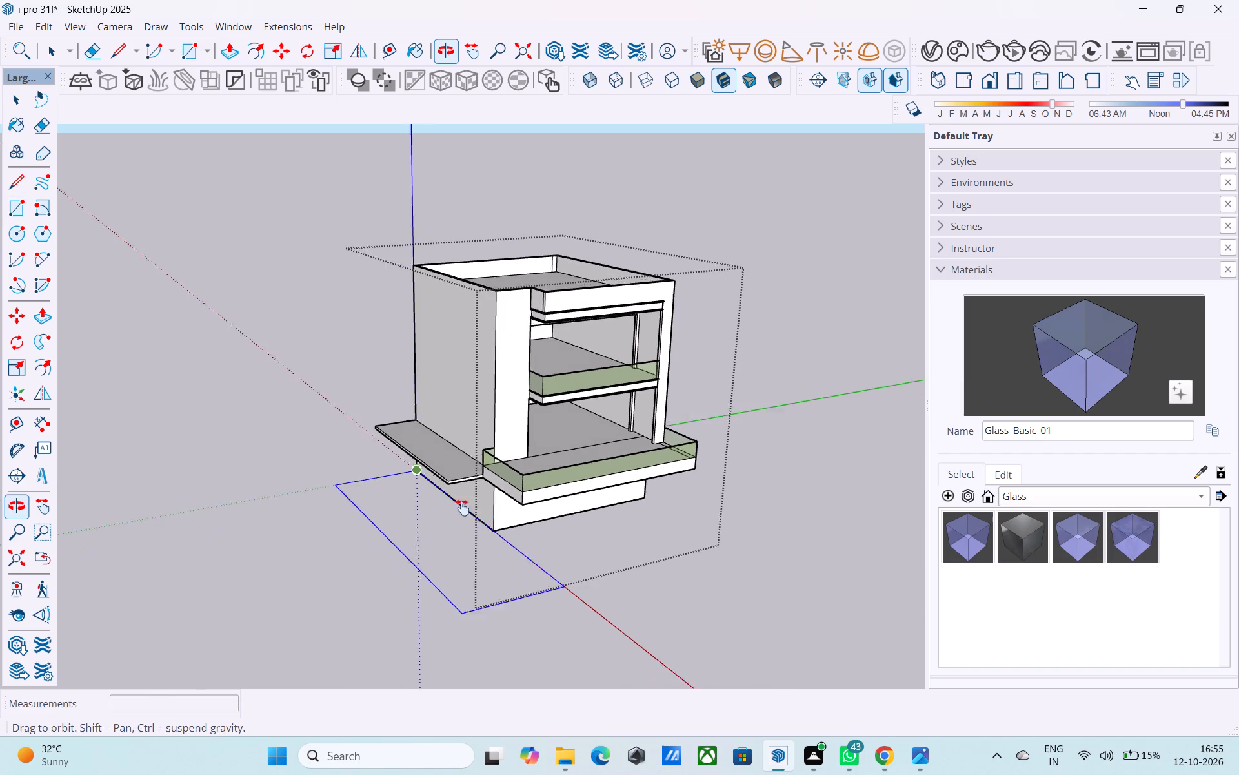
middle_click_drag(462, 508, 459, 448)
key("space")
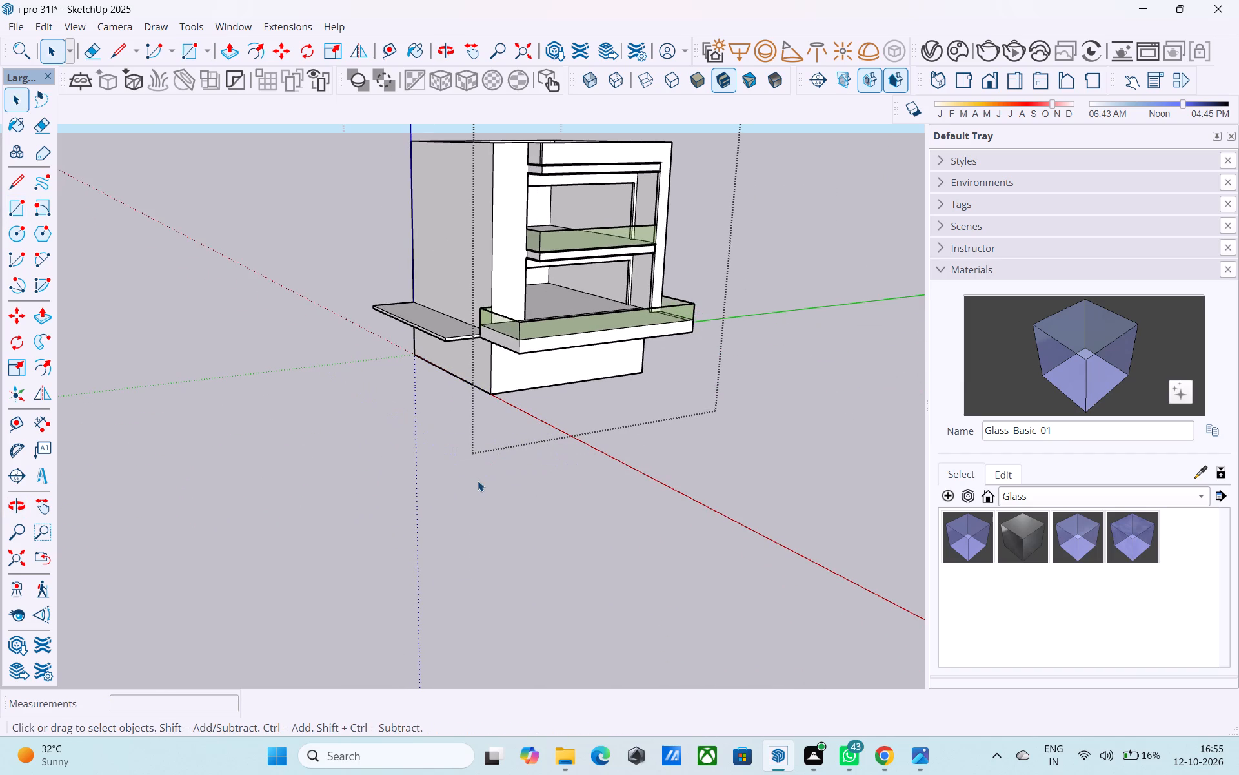
Draw a 20' ground line along the green axis, outward from the rear bottom corner of the building's side wall.
key("l")
middle_click_drag(463, 481, 564, 470, "shift")
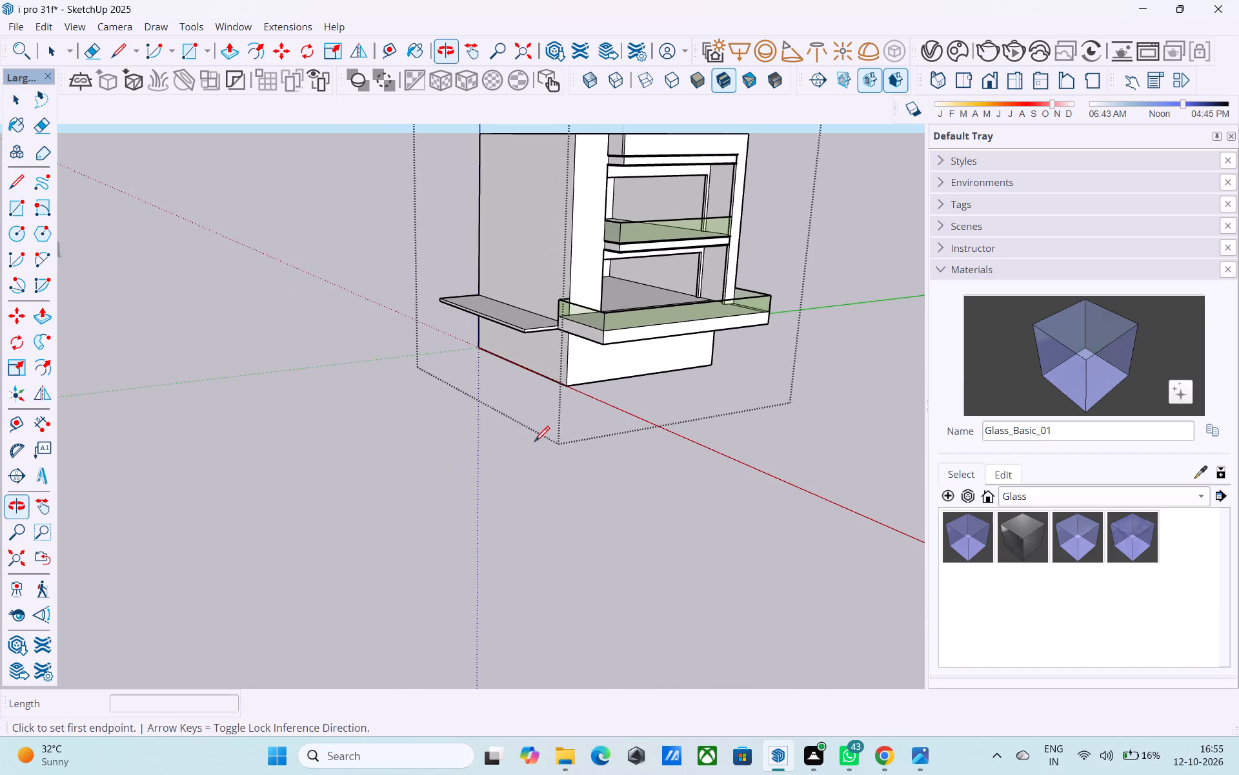
scroll(511, 384, "up", 4)
left_click(479, 333)
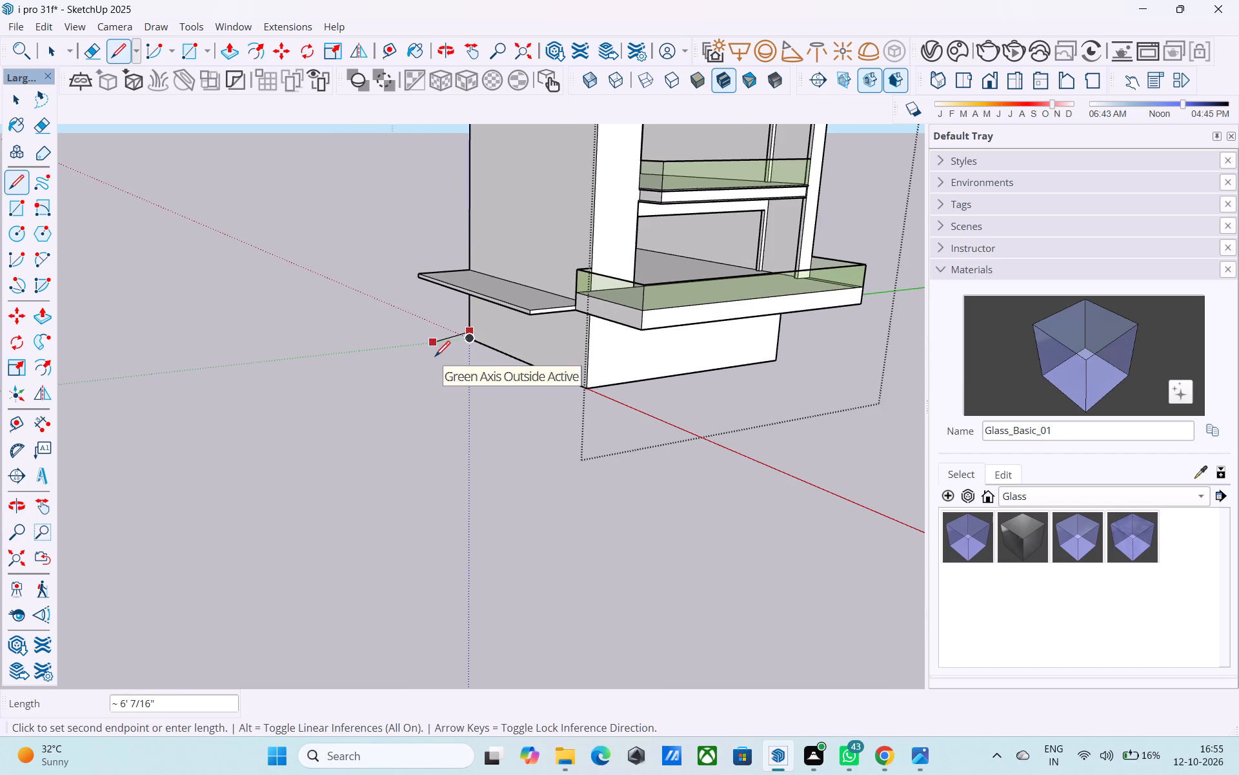
key("l")
scroll(464, 346, "up", 3)
left_click(468, 339)
scroll(354, 378, "down", 3)
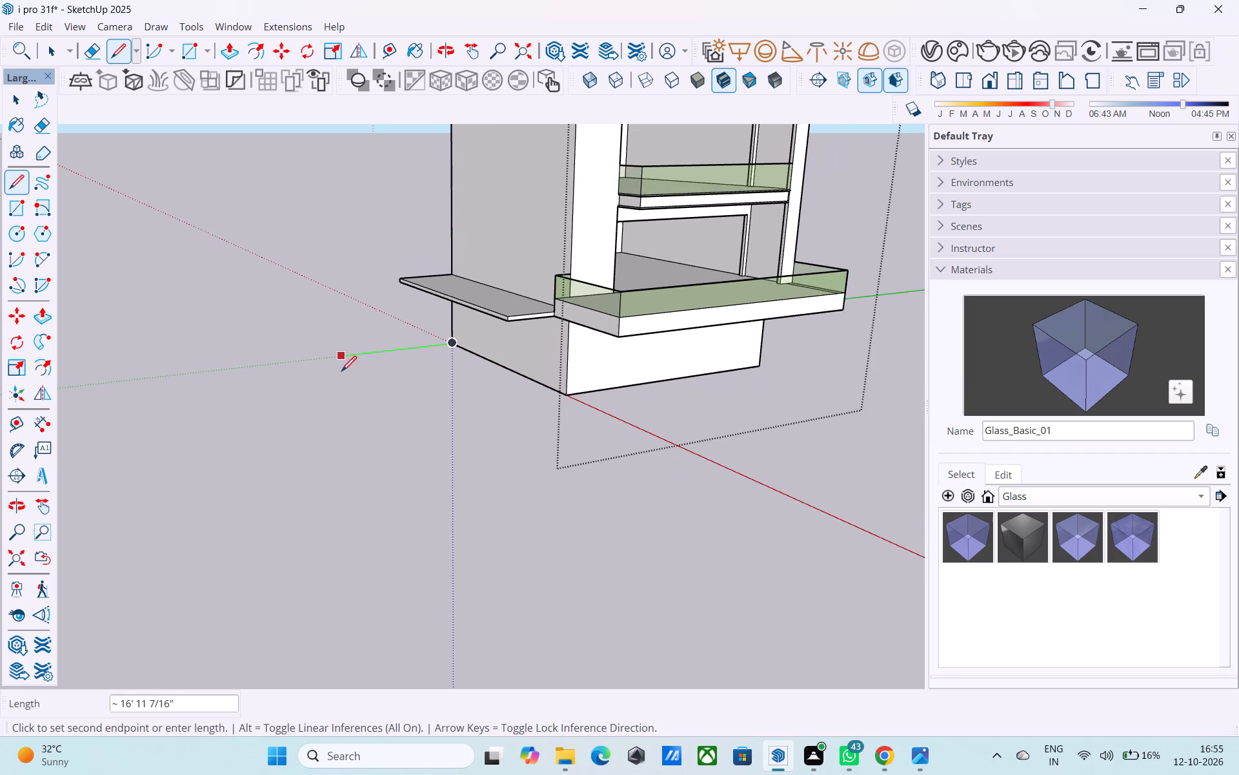
type("20'")
key("Return")
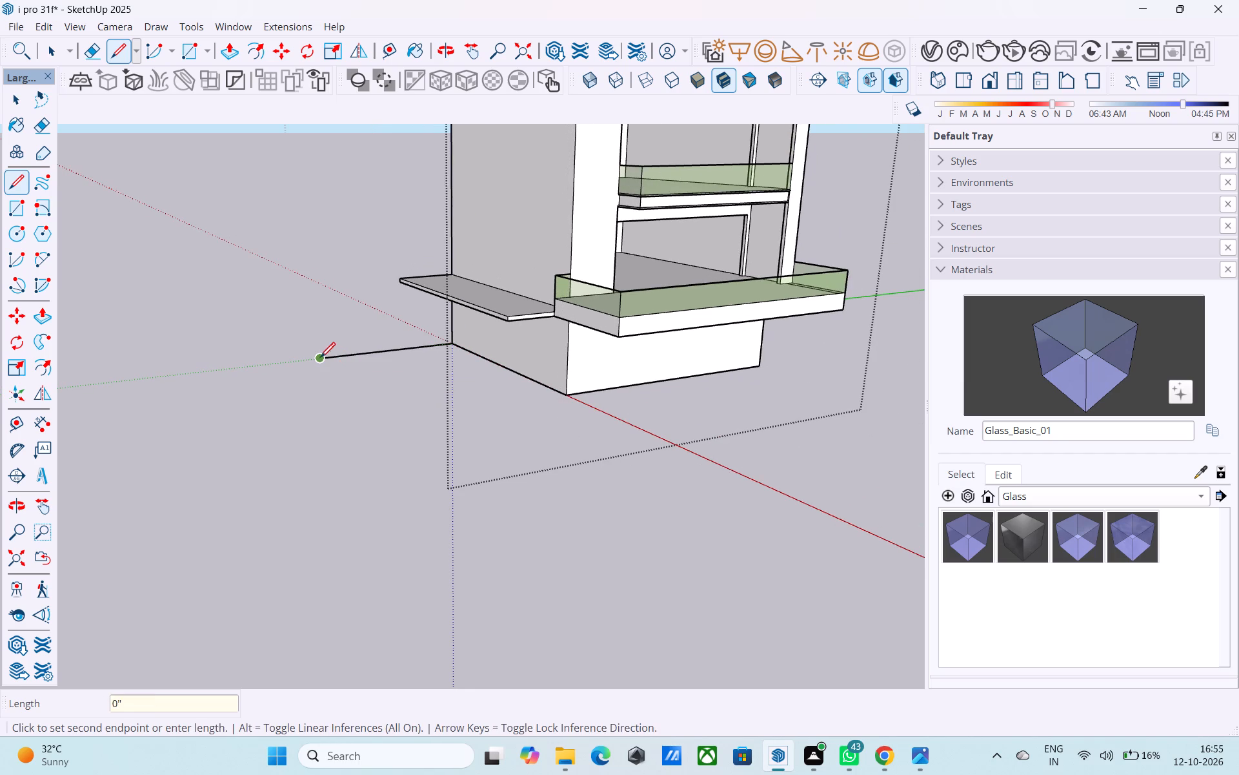
Continue the ground outline with a 60' line parallel to the red axis, running past the front of the building.
left_click(319, 359)
scroll(609, 526, "down", 5)
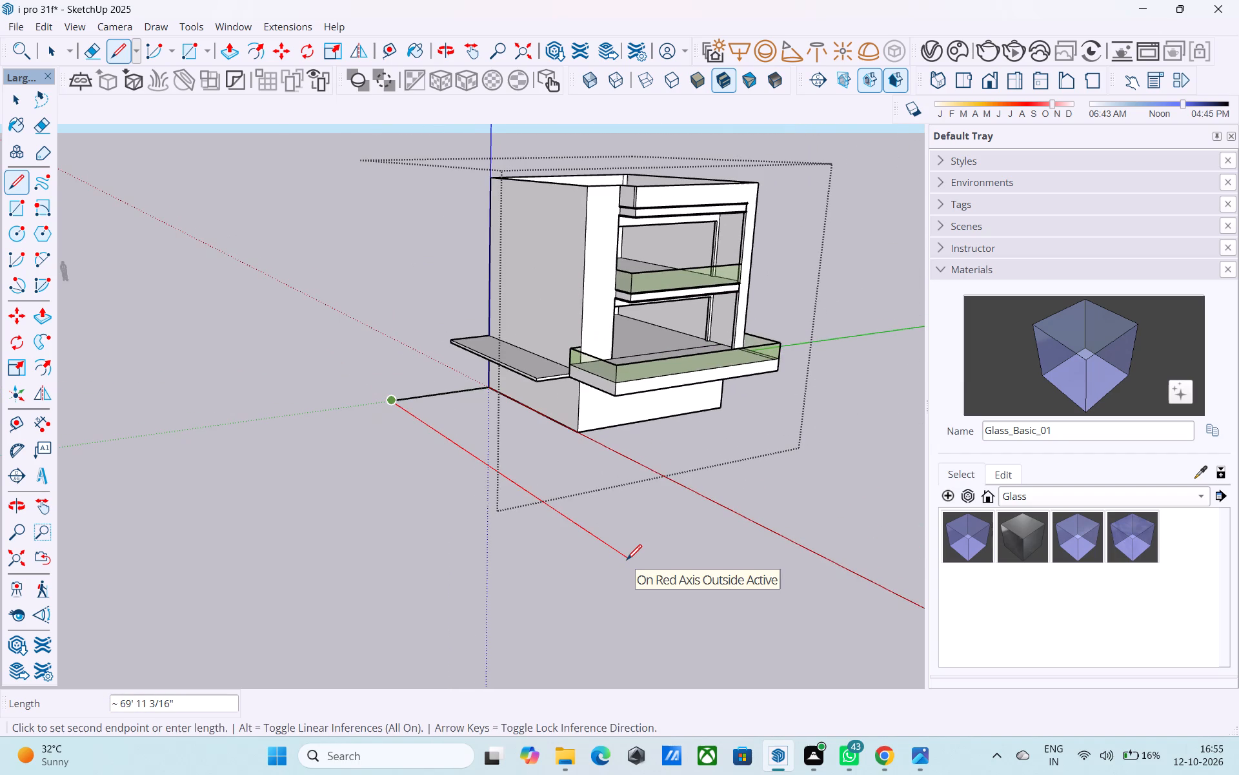
scroll(627, 561, "down", 2)
middle_click_drag(627, 561, 655, 626)
middle_click_drag(654, 627, 612, 557)
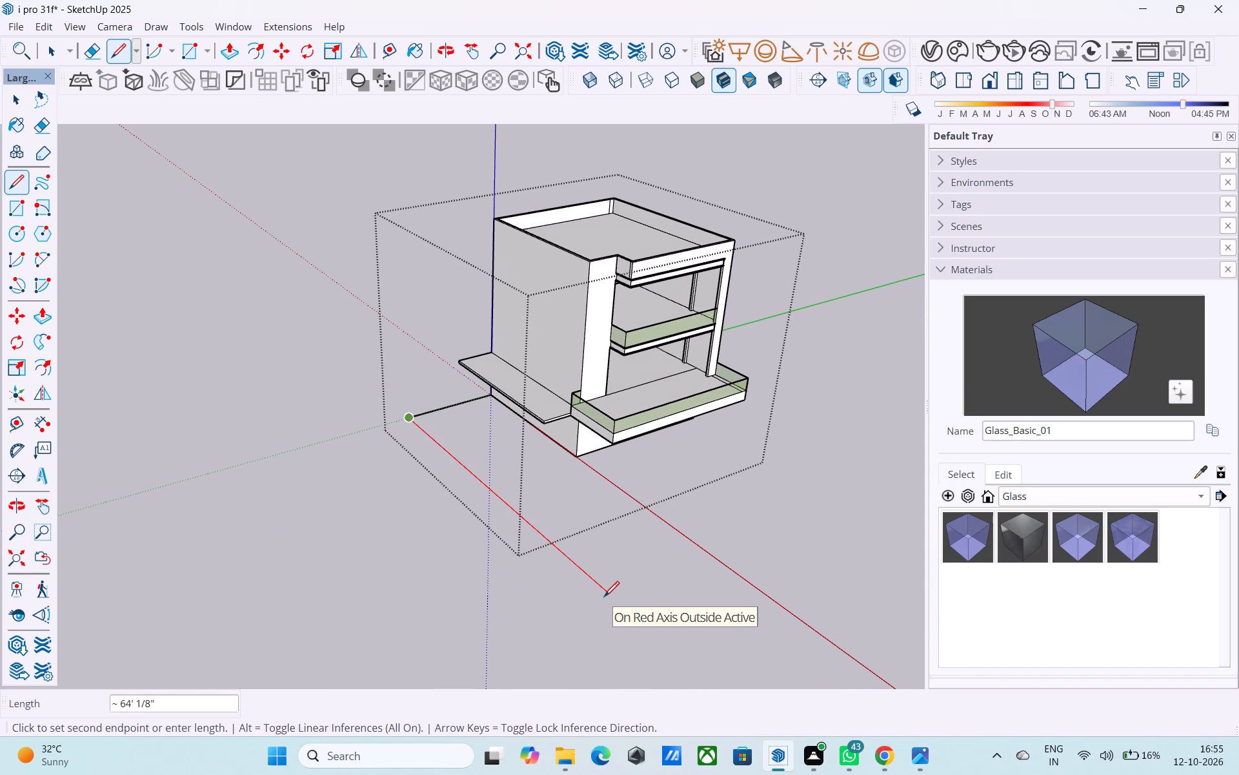
key("3")
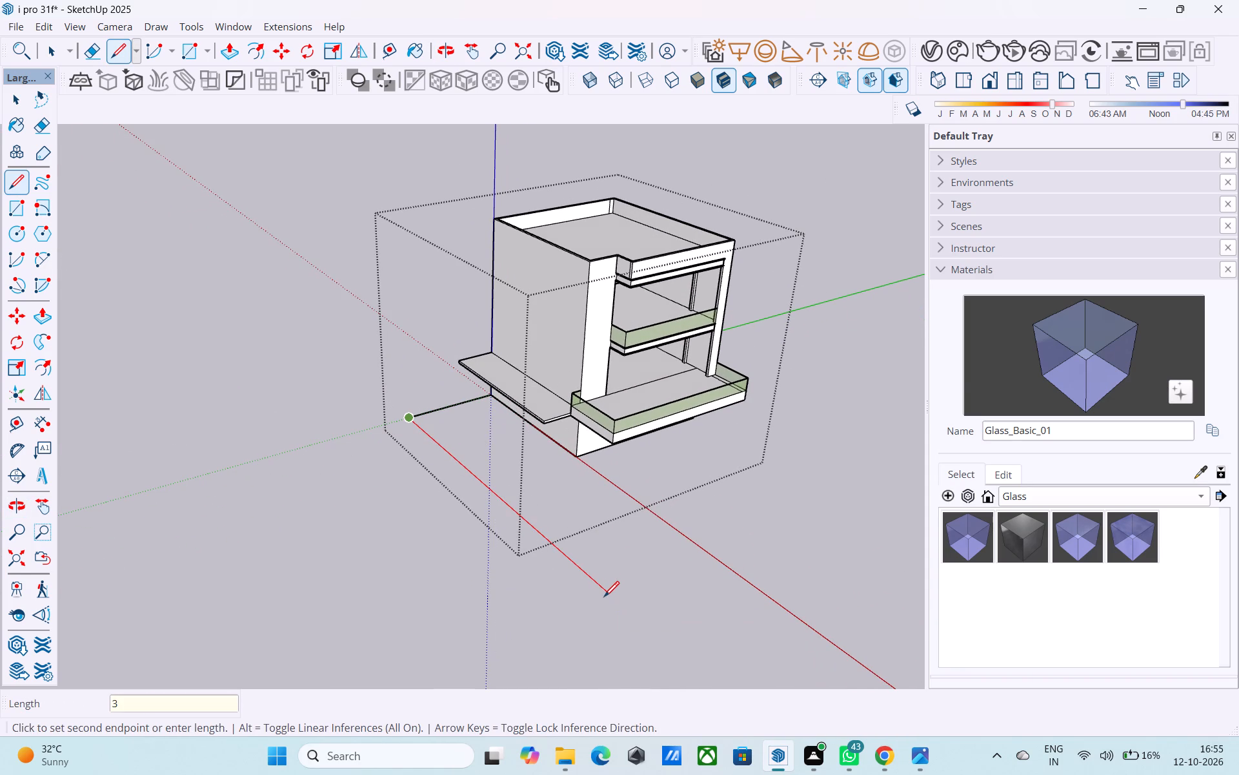
key("BackSpace")
type("60'")
key("Return")
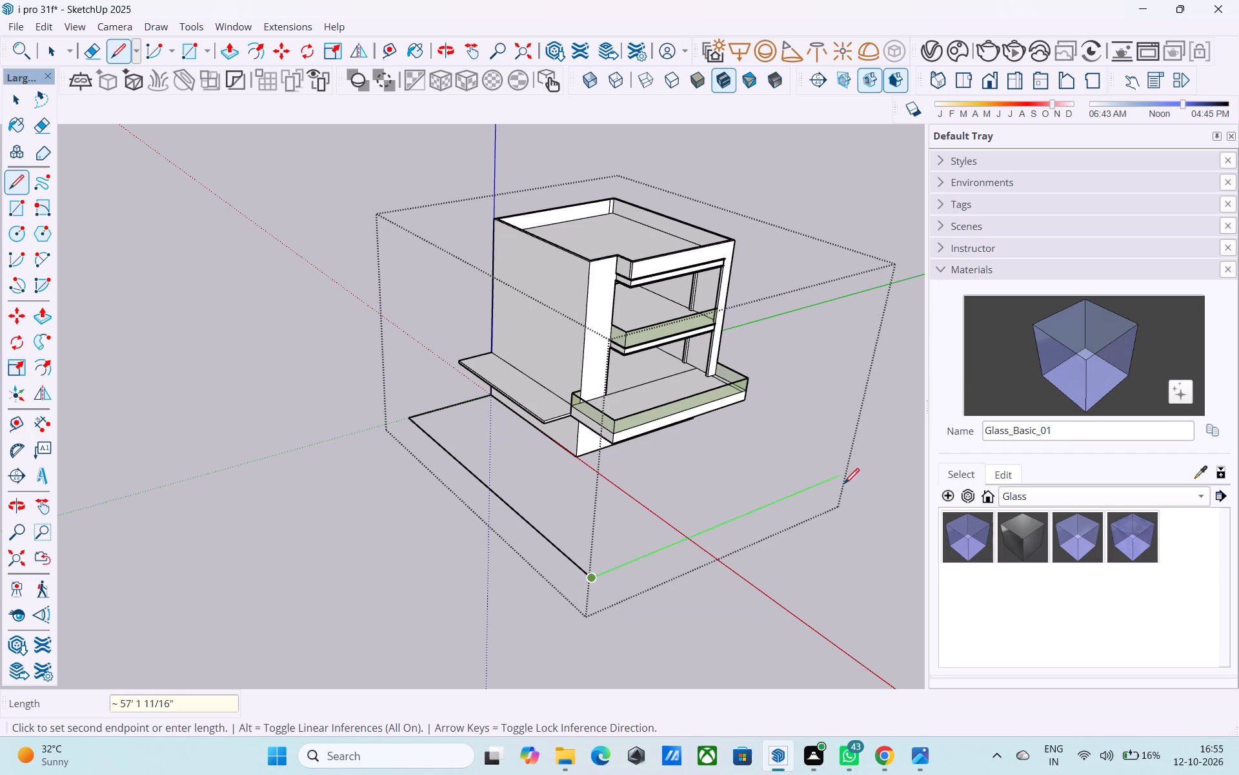
Close the ground outline with a 50' edge across the front and a 30' edge back to the base's far front corner.
middle_click_drag(841, 490, 596, 477)
scroll(567, 477, "up", 4)
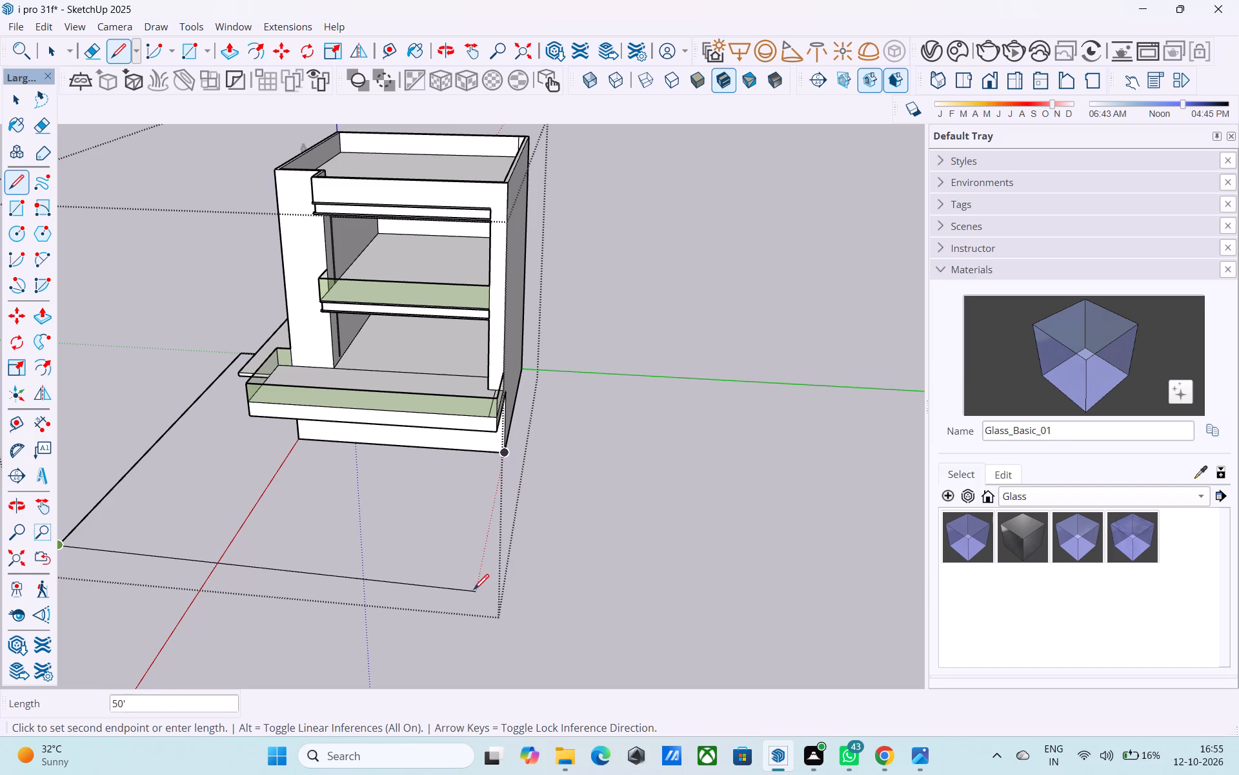
left_click(476, 585)
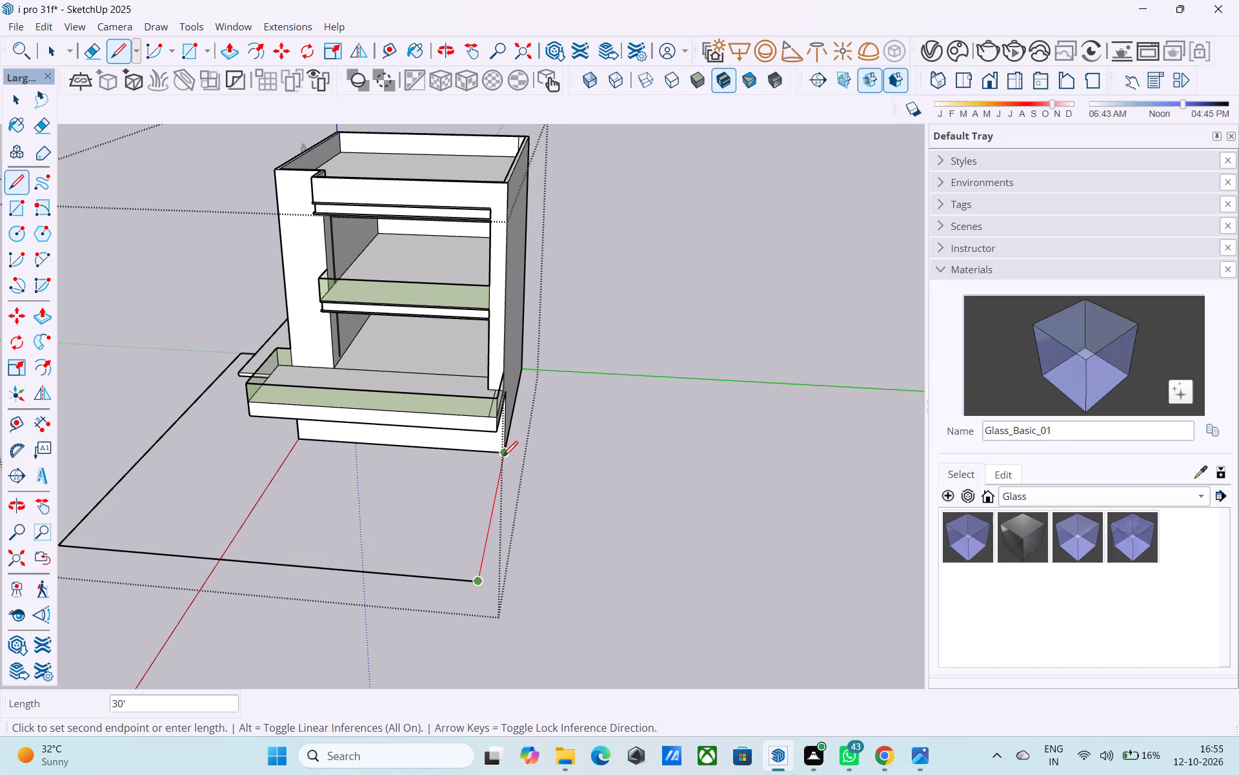
left_click(503, 458)
key("space")
Reverse the new ground face and leave the building group.
left_click(414, 513)
right_click(414, 513)
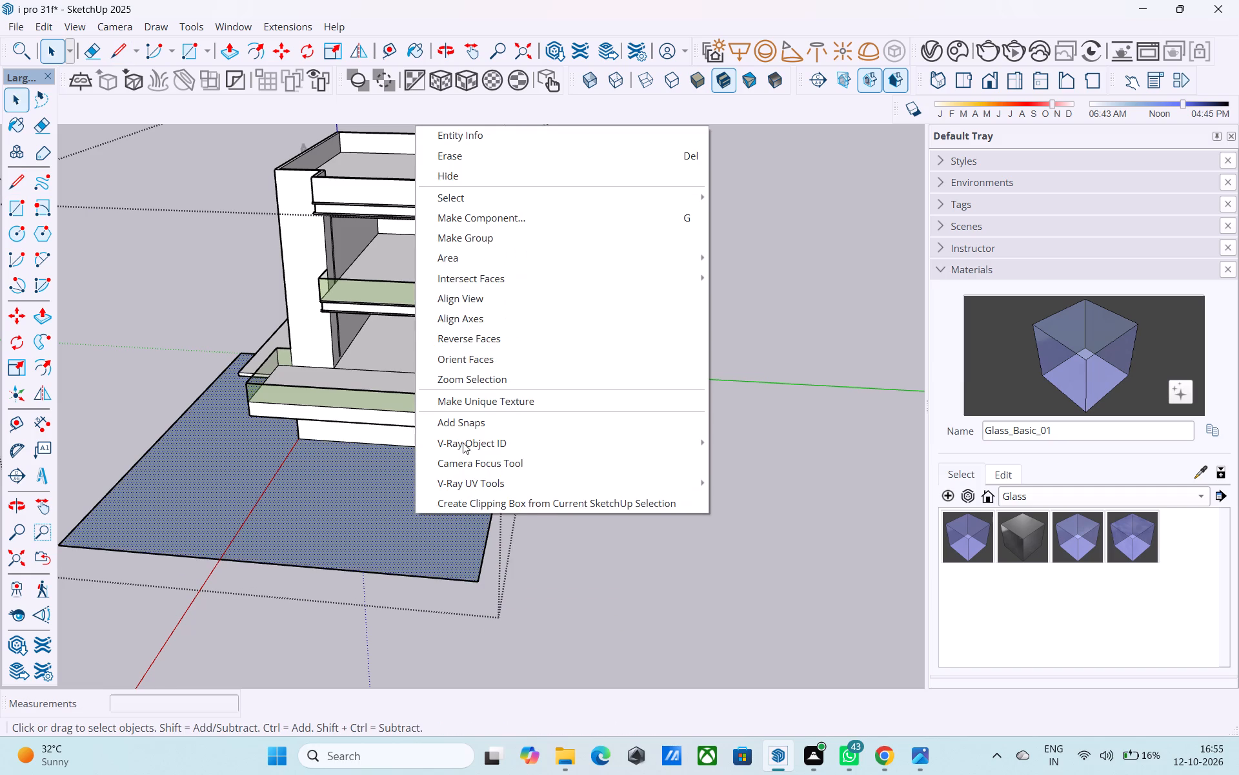
left_click(480, 343)
left_click(687, 550)
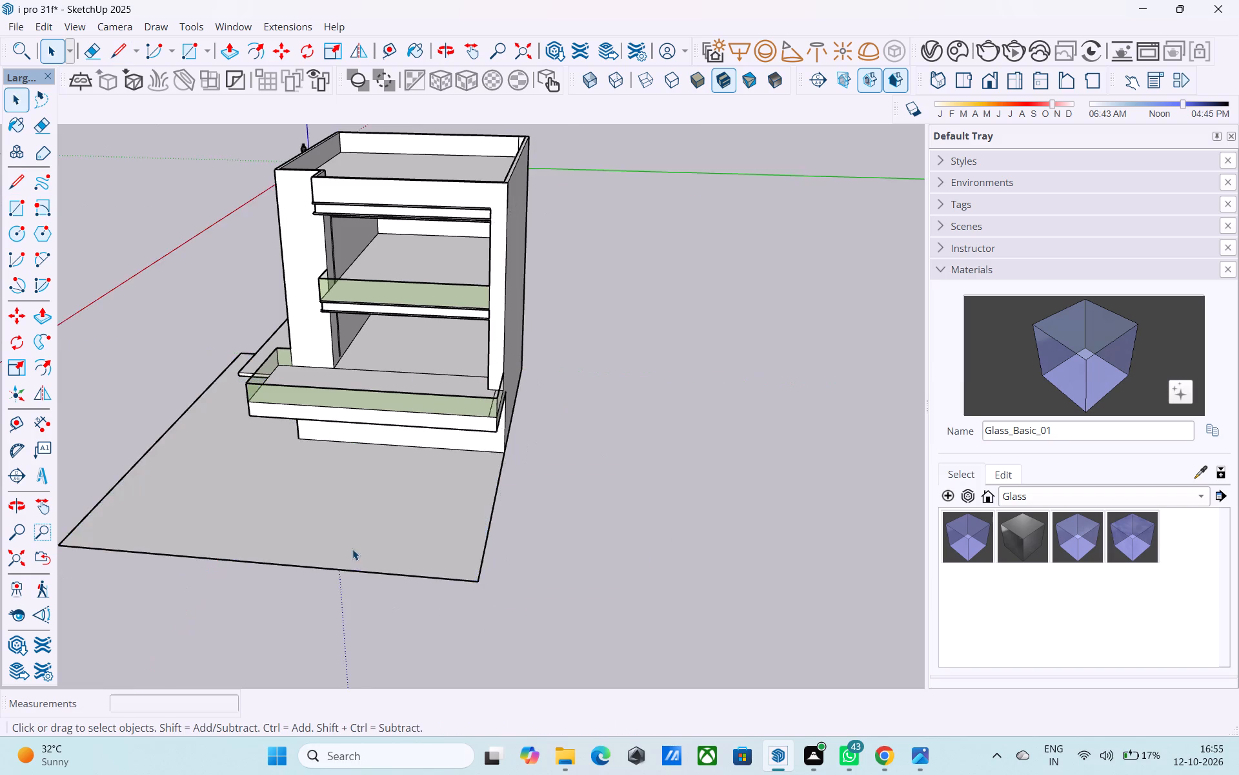
Draw a vertical line about 9' long from the projecting side slab's front outer bottom corner down to the ground.
middle_click_drag(352, 549, 667, 513)
scroll(660, 501, "down", 4)
middle_click_drag(585, 524, 645, 455, "shift")
scroll(565, 474, "up", 4)
middle_click_drag(538, 483, 563, 563, "shift")
middle_click_drag(562, 568, 430, 577)
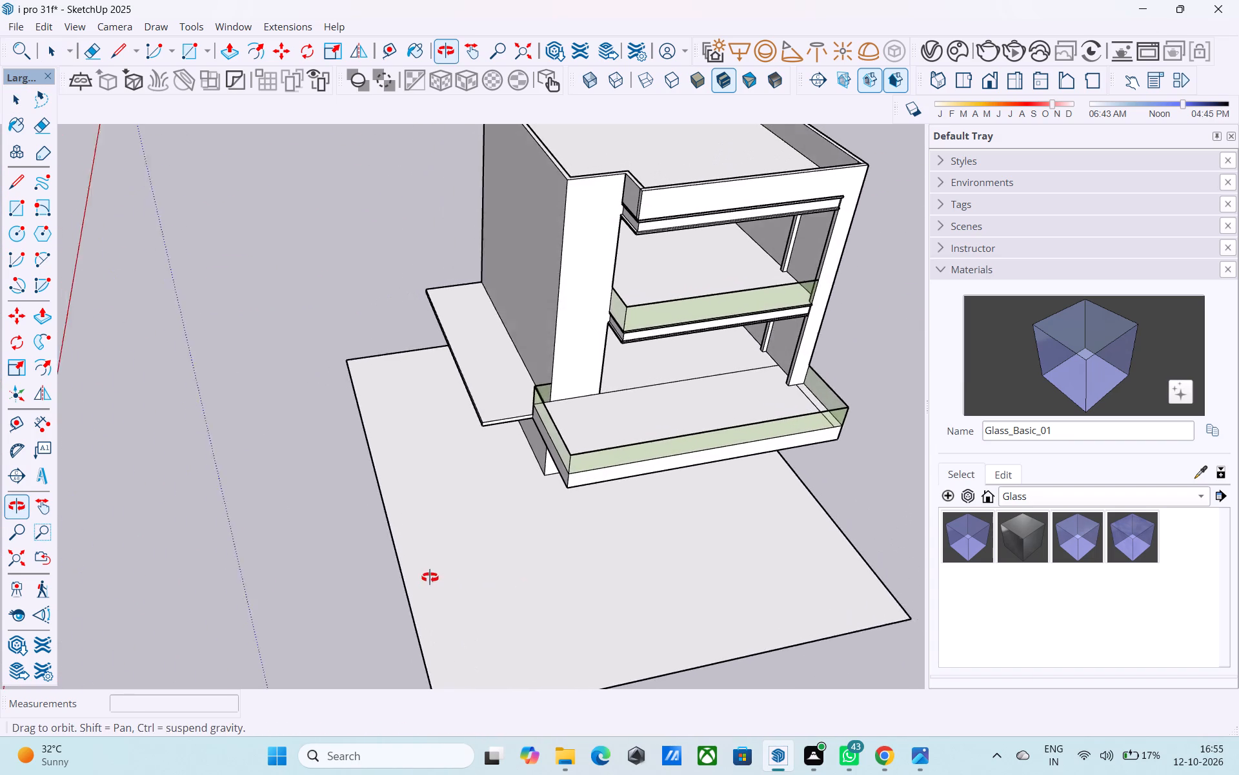
middle_click_drag(430, 577, 427, 576)
scroll(505, 479, "up", 2)
key("l")
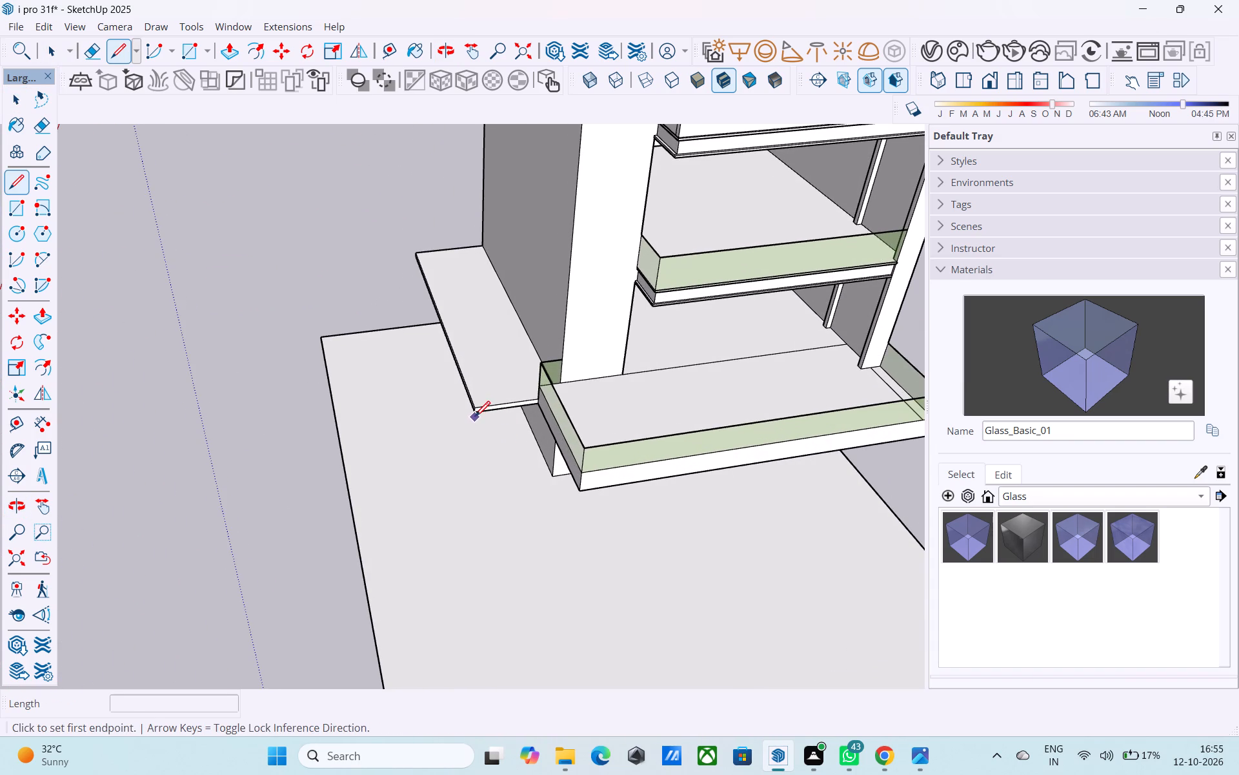
key("space")
type("l")
scroll(475, 417, "up", 9)
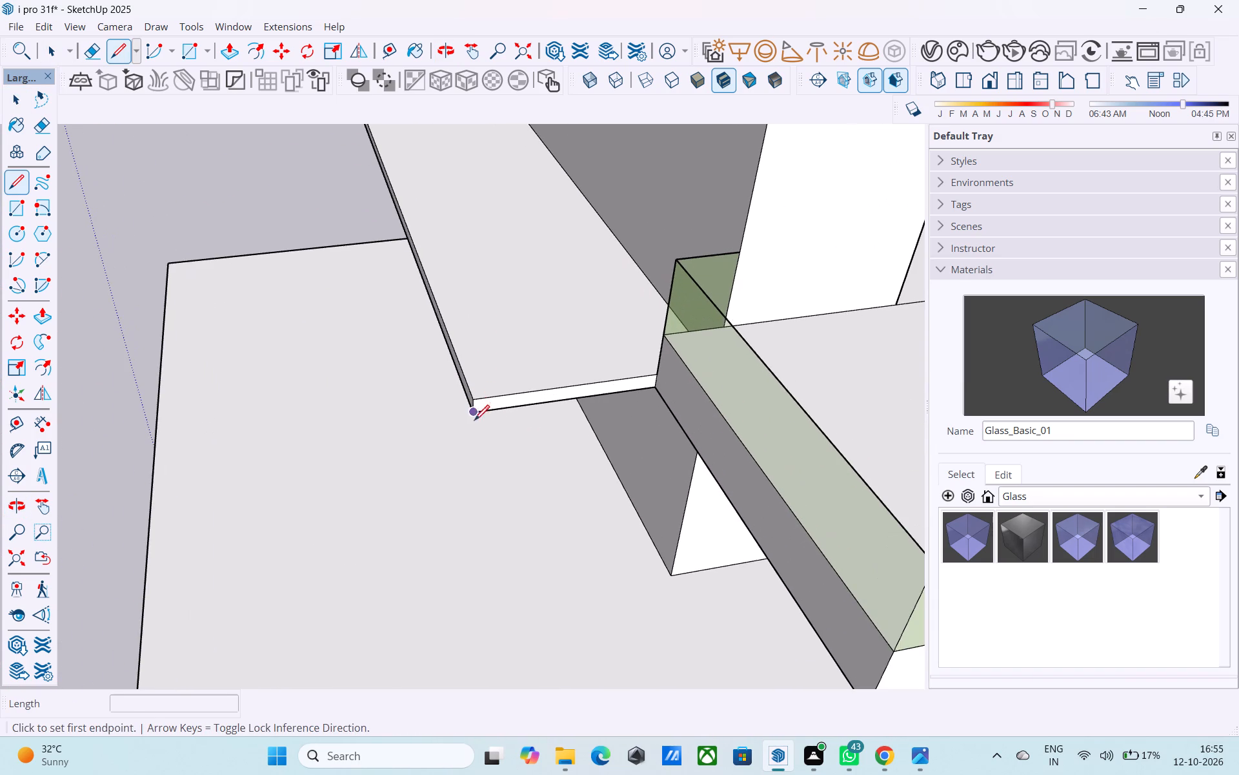
left_click(474, 422)
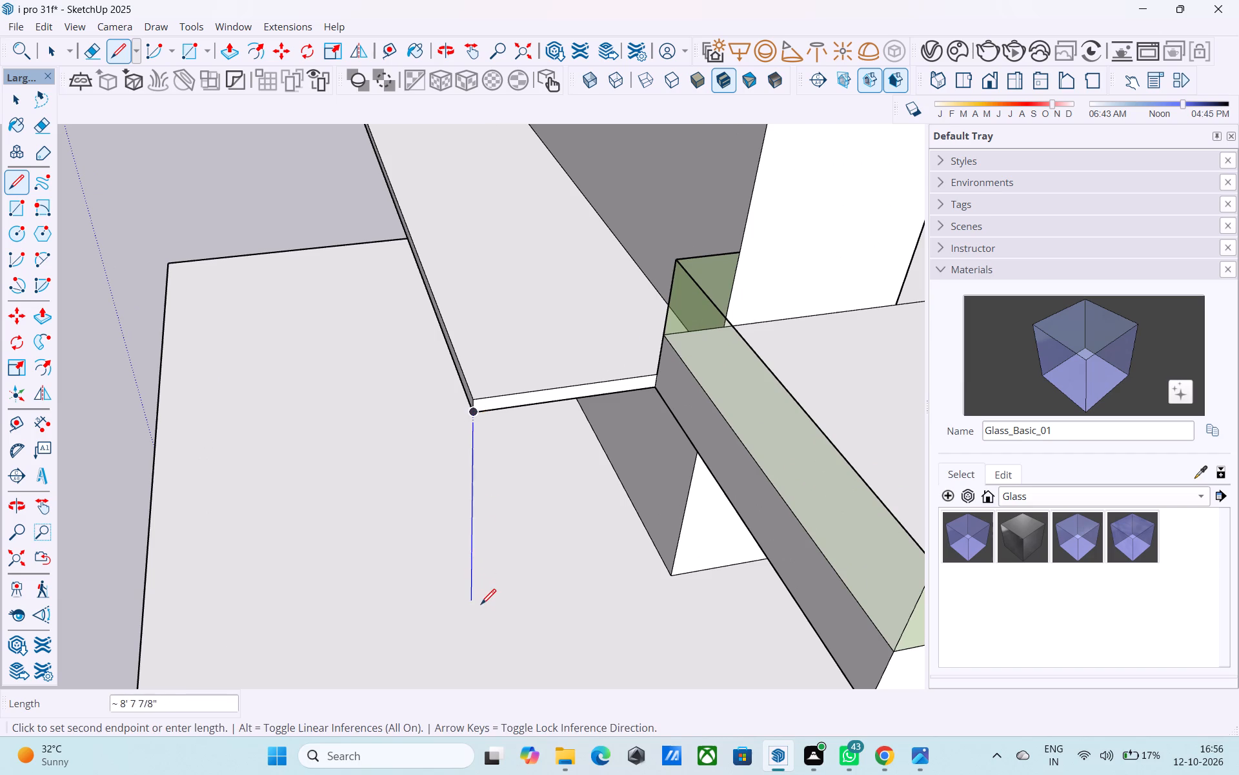
middle_click_drag(483, 637, 654, 526)
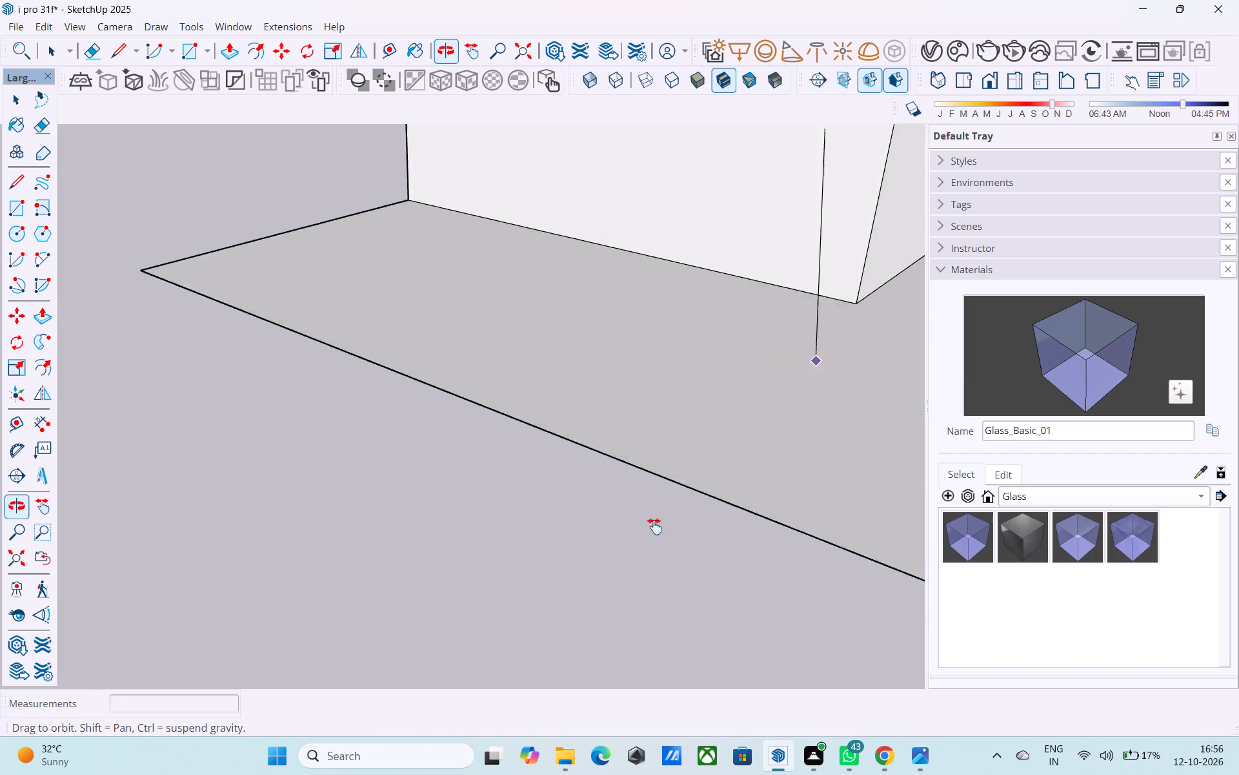
middle_click_drag(654, 526, 526, 611)
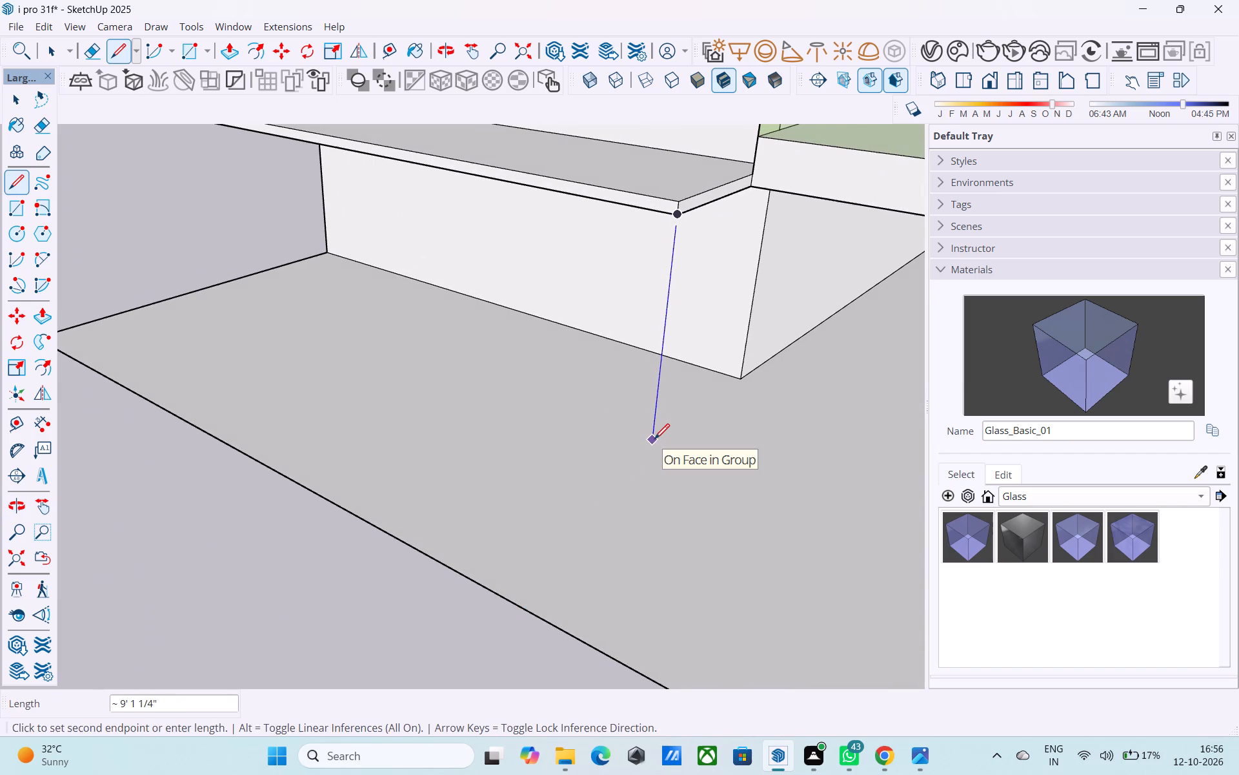
left_click(654, 440)
scroll(649, 449, "down", 4)
middle_click_drag(649, 452, 485, 425)
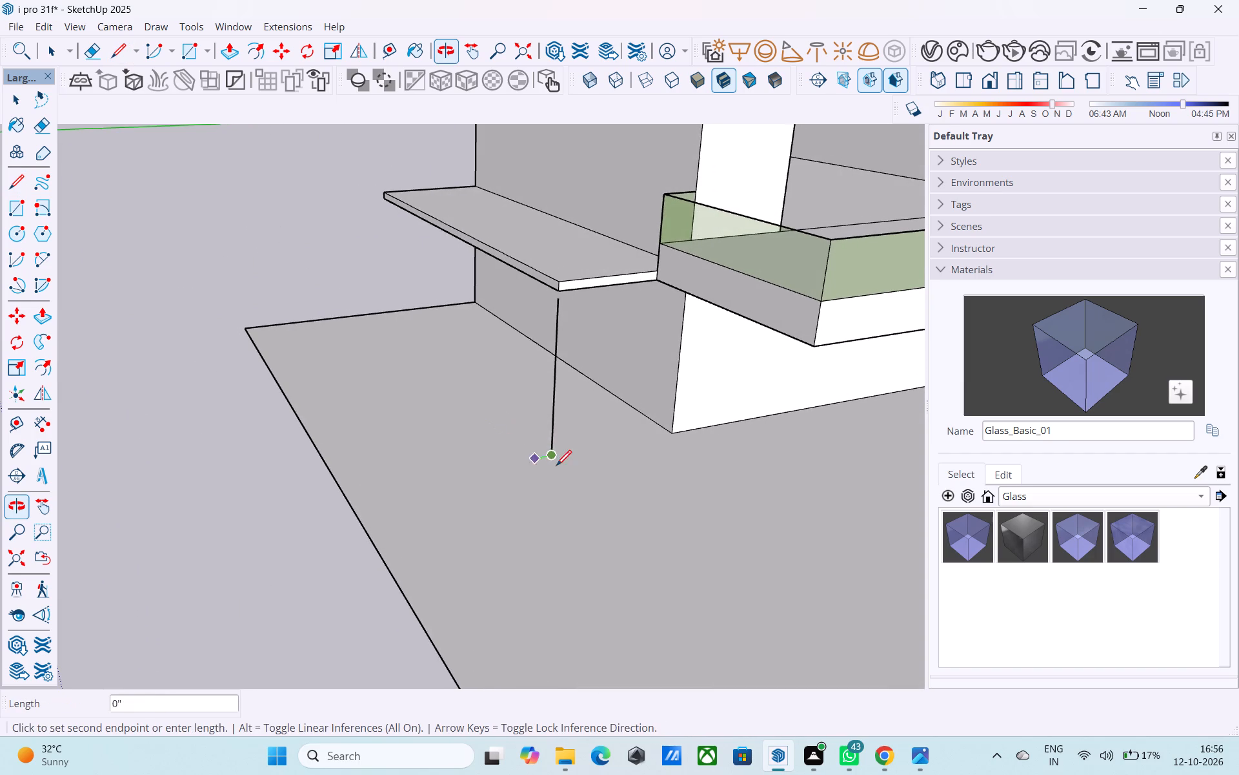
scroll(623, 530, "down", 5)
middle_click_drag(654, 584, 576, 577)
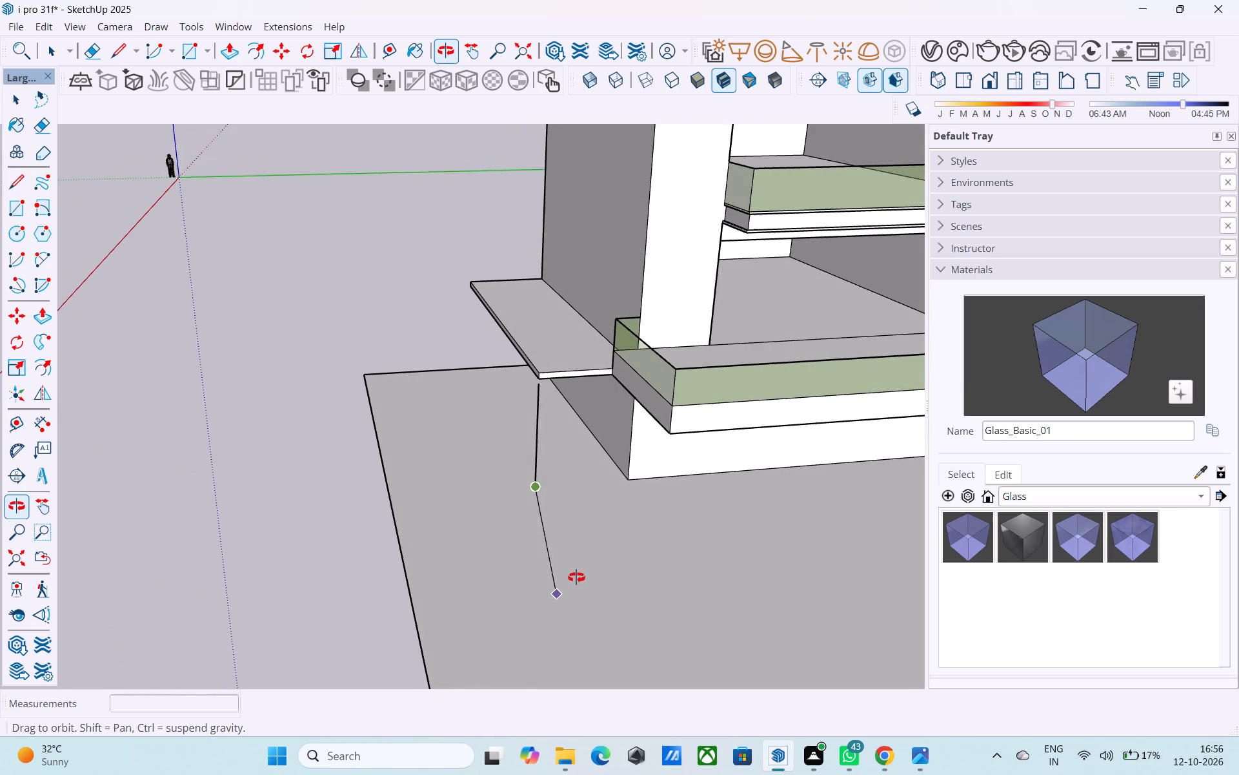
middle_click_drag(576, 577, 577, 577)
key("space")
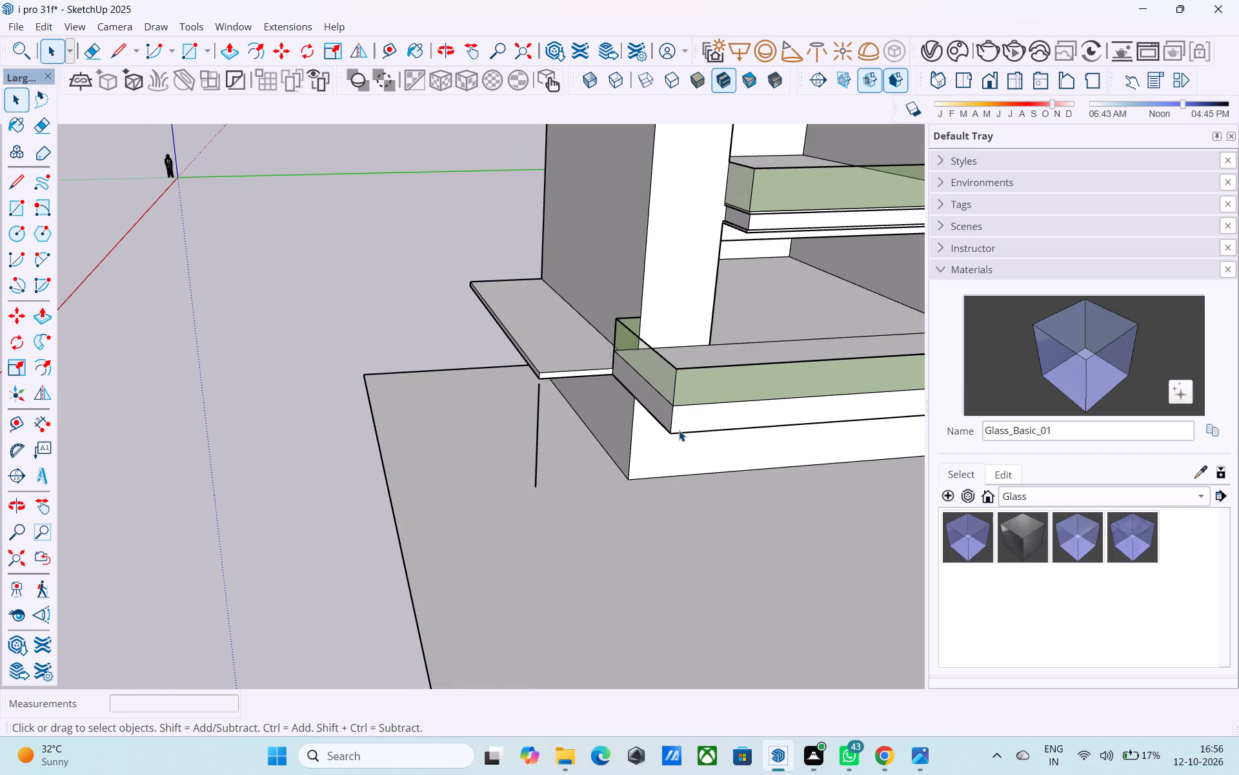
Draw a vertical from the lowest balcony's nearest front bottom corner to the ground, then 6' outward and 12' back to the first vertical.
key("space")
key("l")
left_click(671, 435)
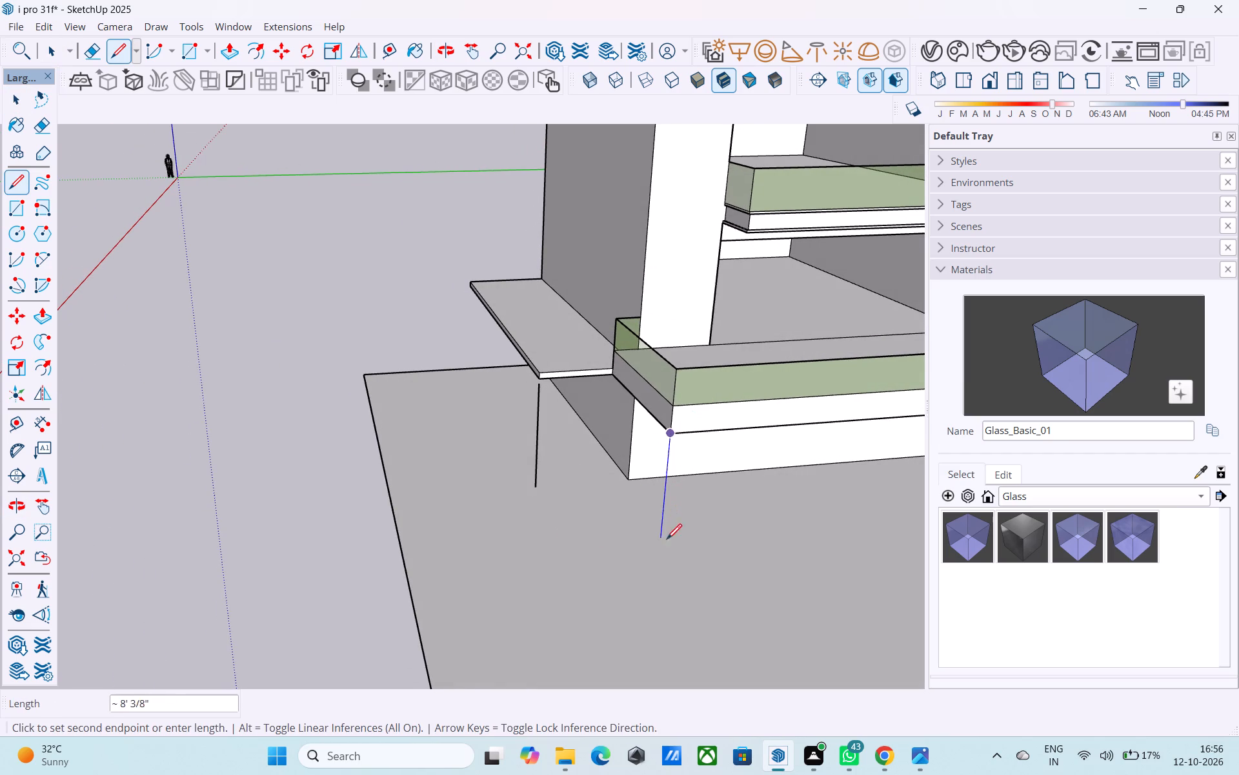
left_click(658, 561)
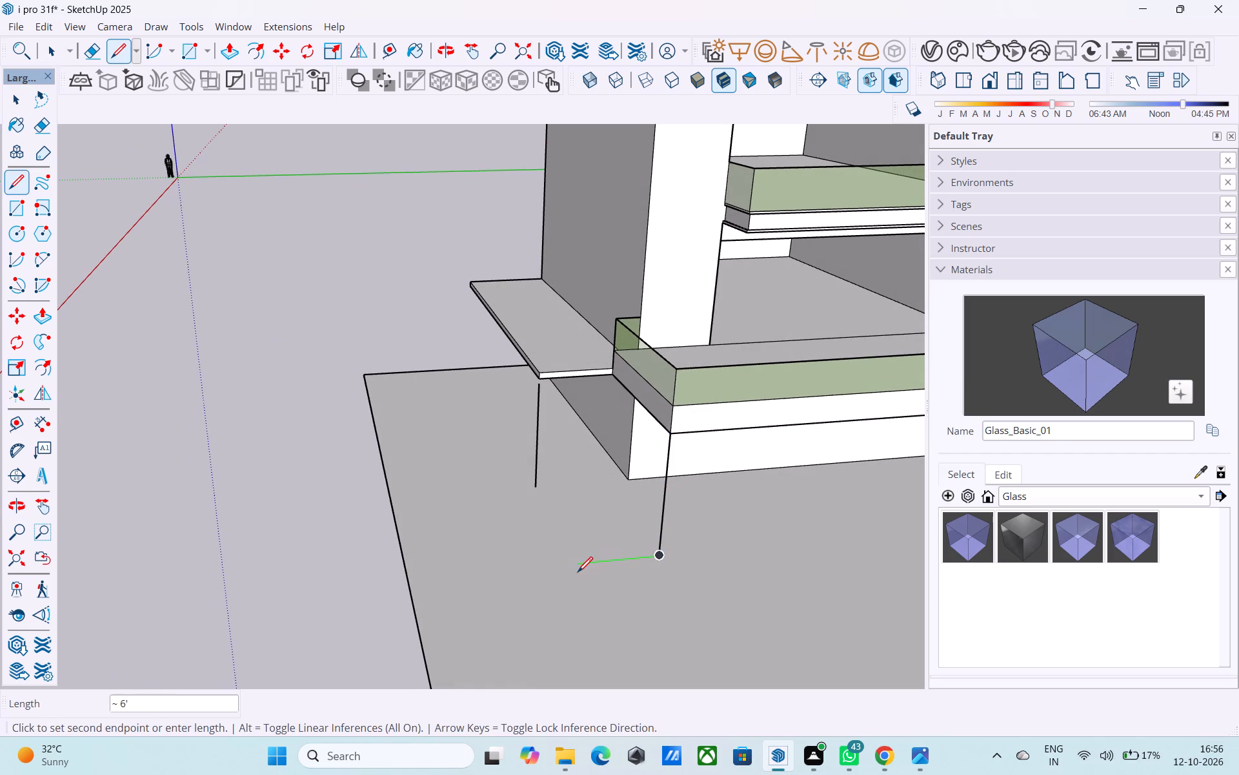
left_click(575, 569)
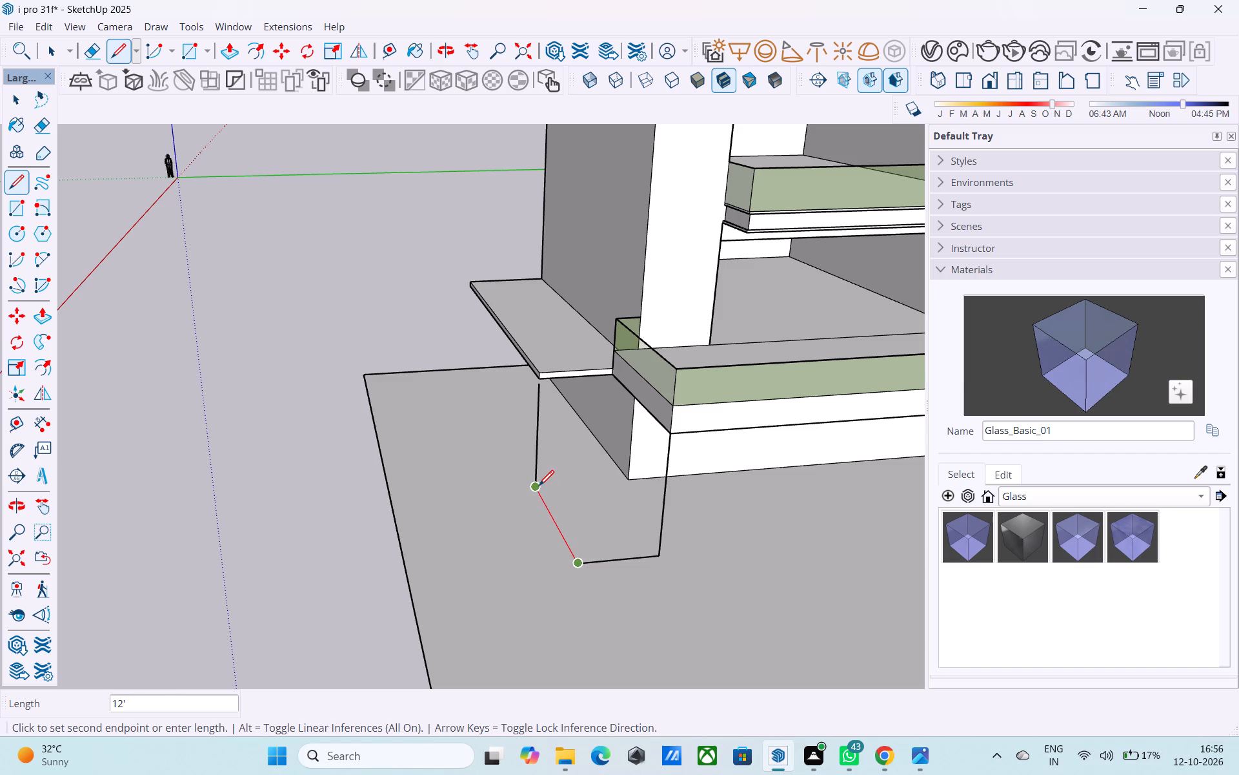
left_click(539, 487)
key("space")
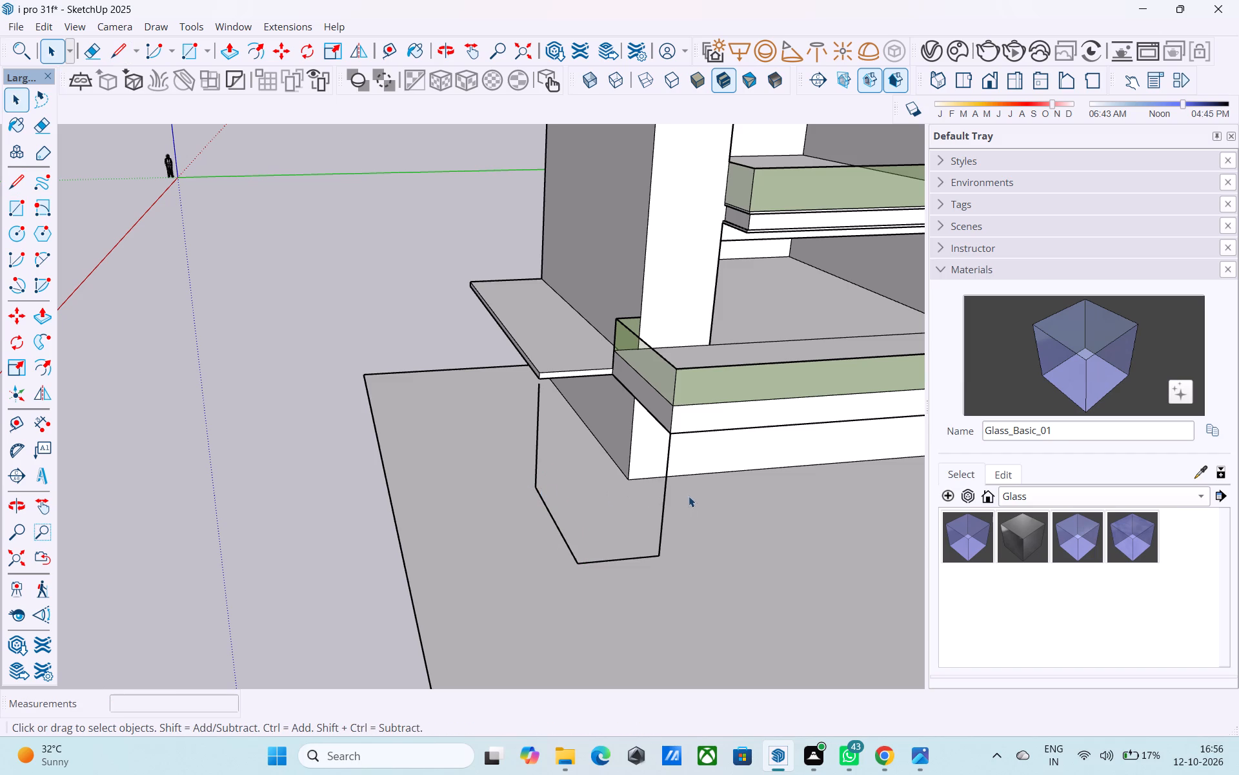
Mark 3' along the 12' ground line with a line starting at its front outer corner.
middle_click_drag(557, 512, 730, 541)
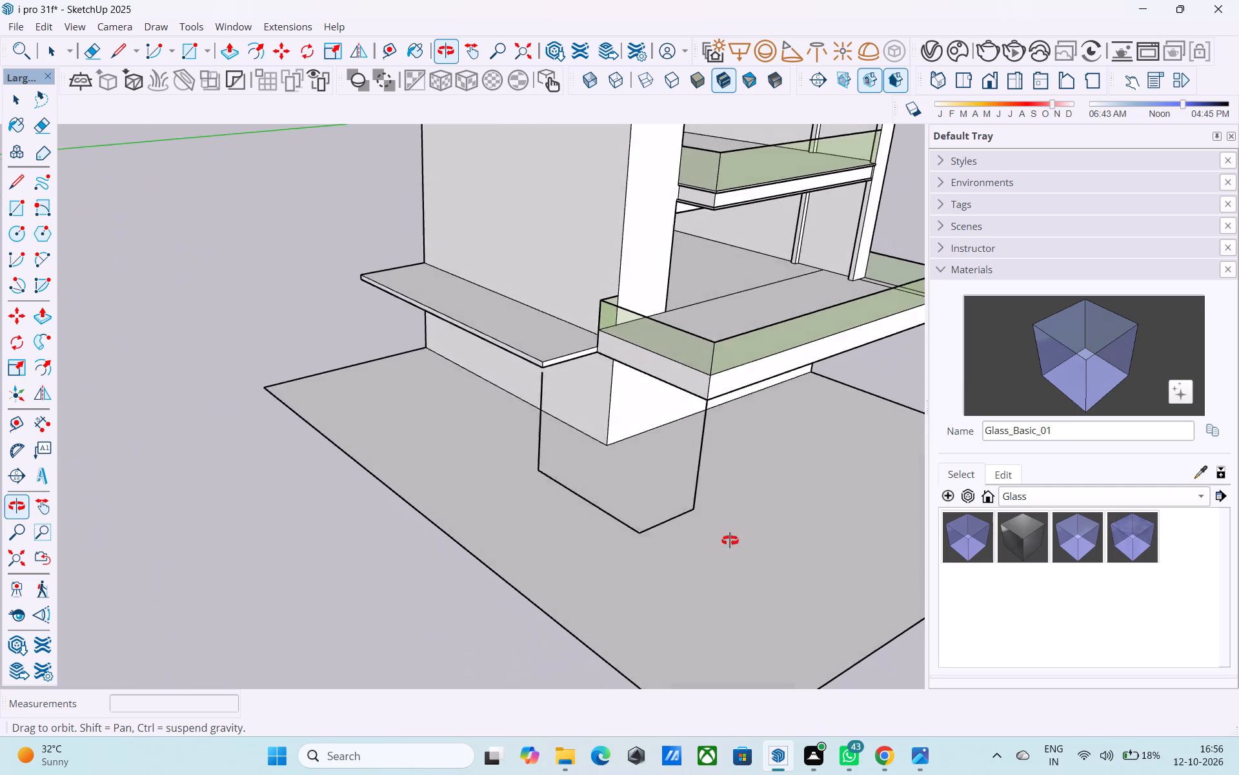
middle_click_drag(730, 541, 742, 544)
scroll(572, 520, "up", 5)
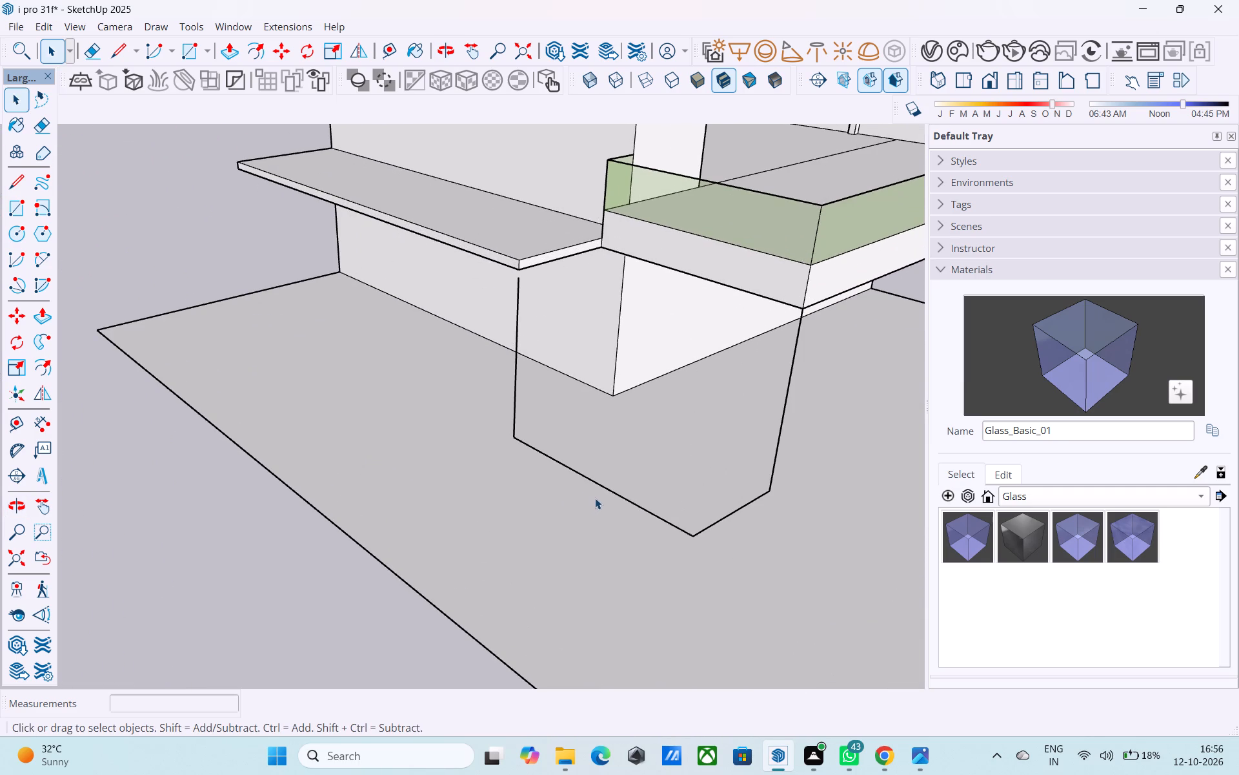
key("l")
left_click(695, 538)
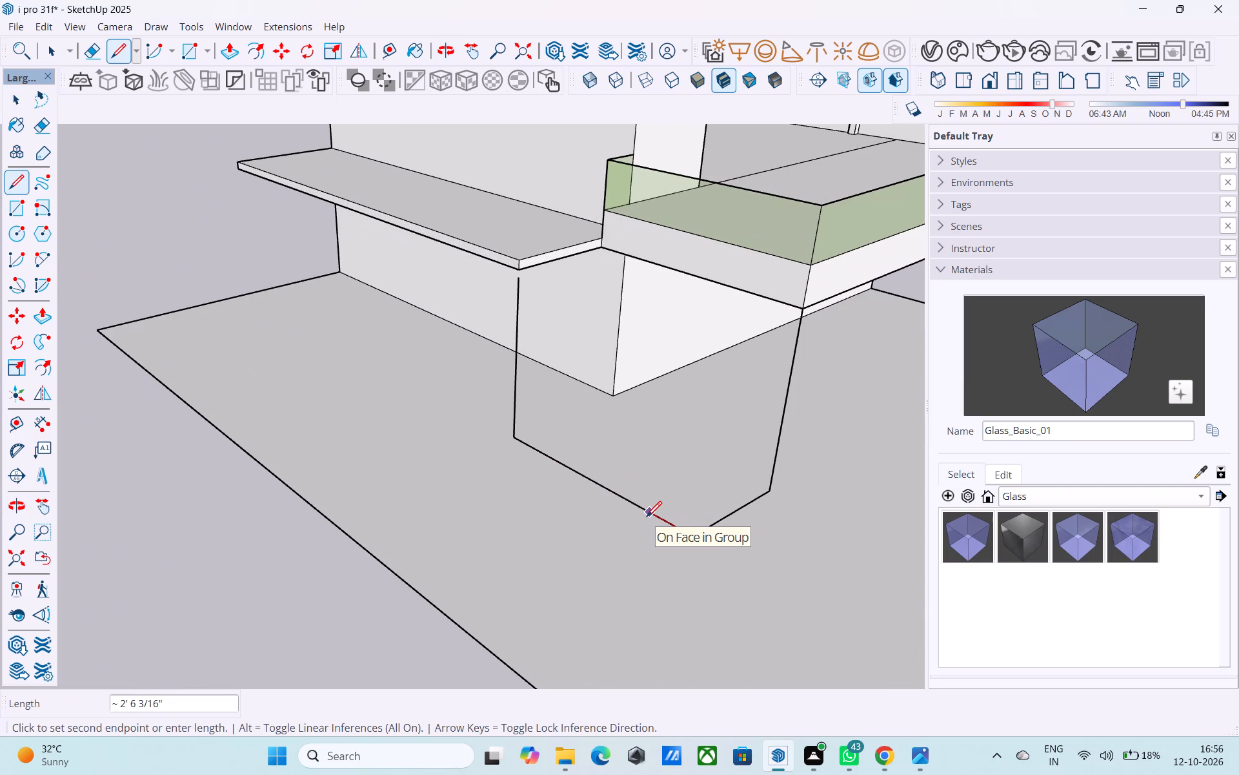
type("3'")
key("Return")
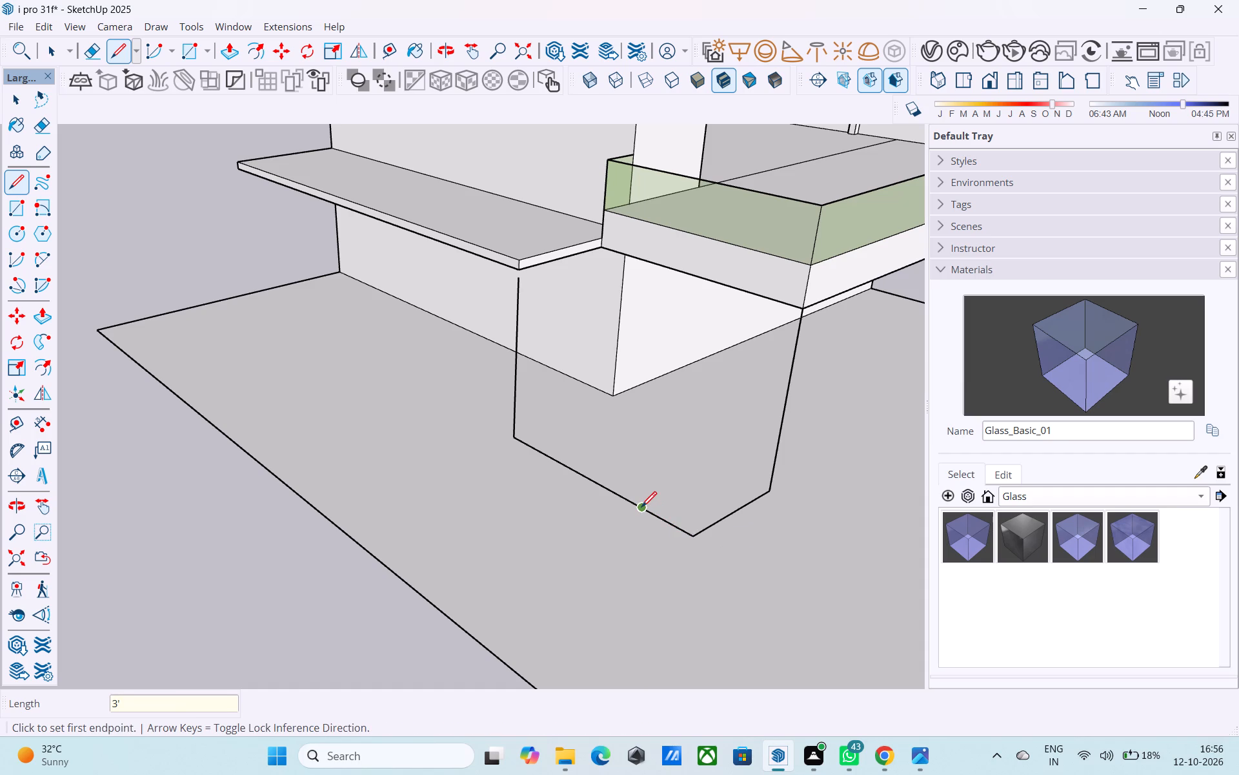
Draw a sloped rectangular face from the 3' mark on the ground up to the projecting slab's front bottom edge.
left_click(641, 508)
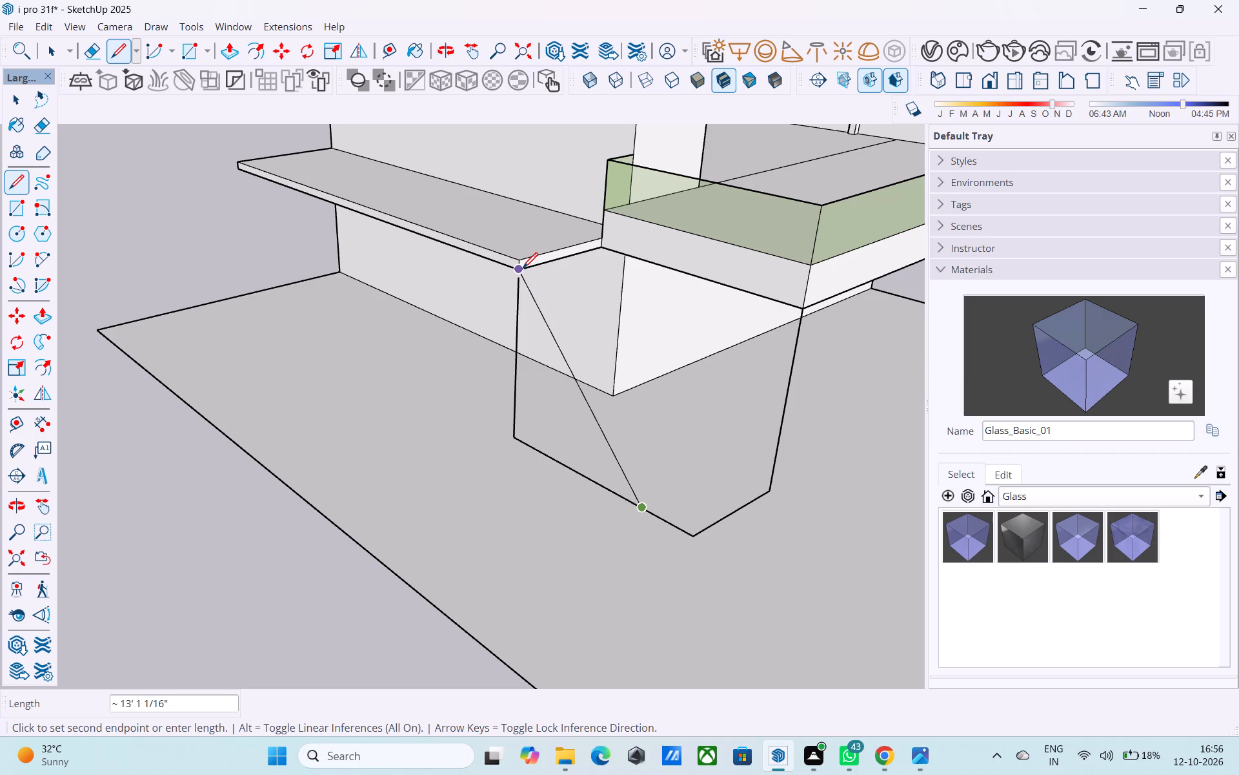
left_click(523, 269)
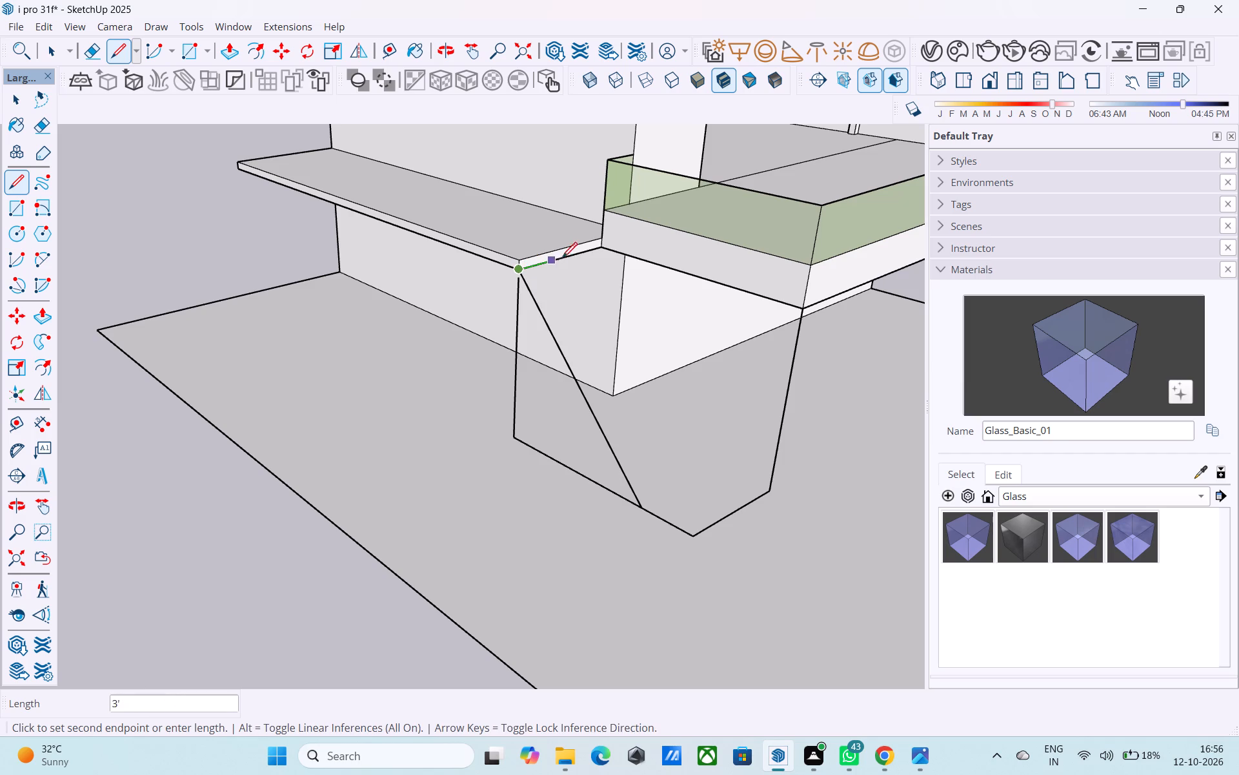
left_click(596, 248)
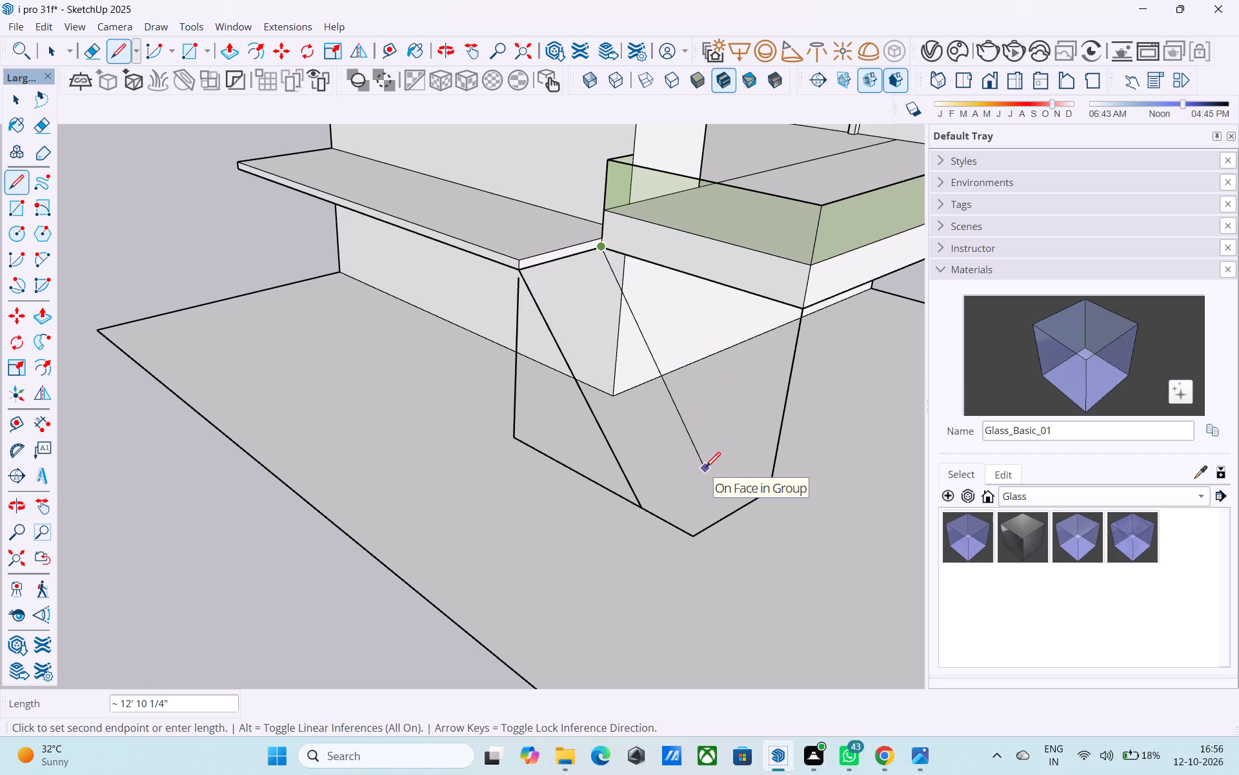
key("l")
left_click(638, 512)
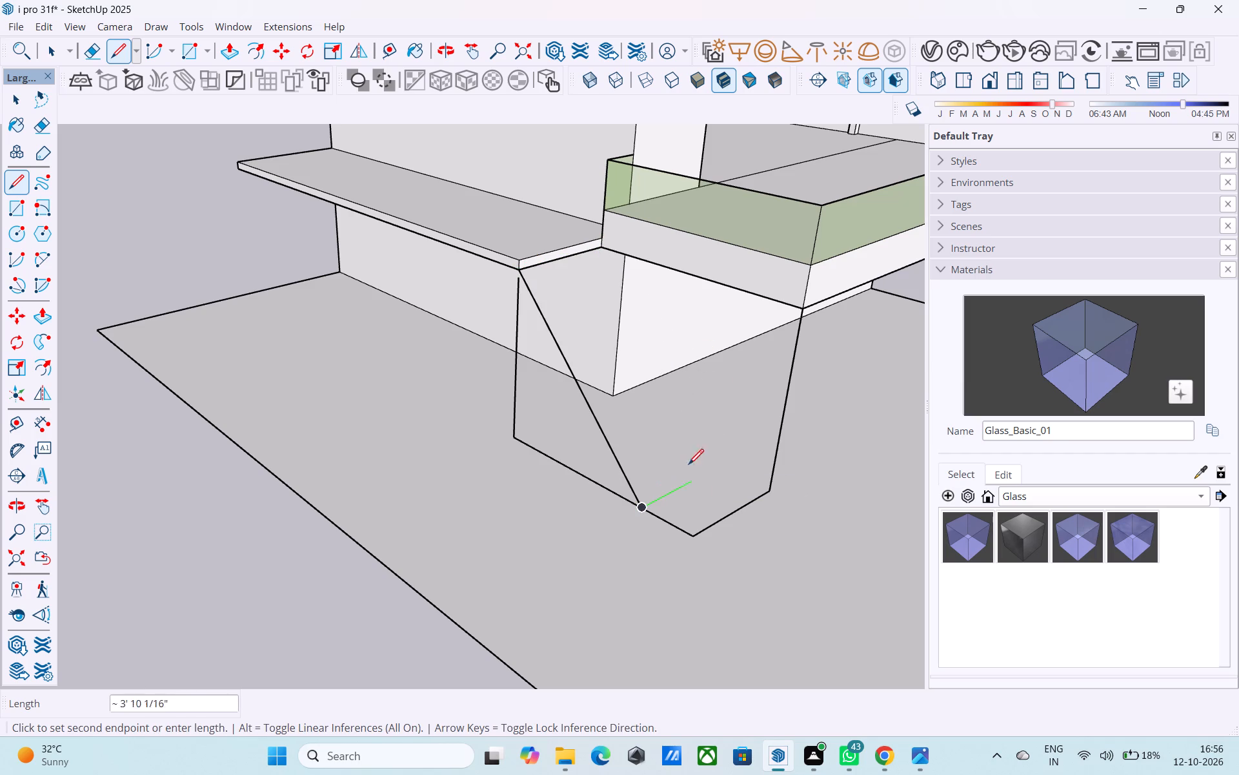
left_click(717, 459)
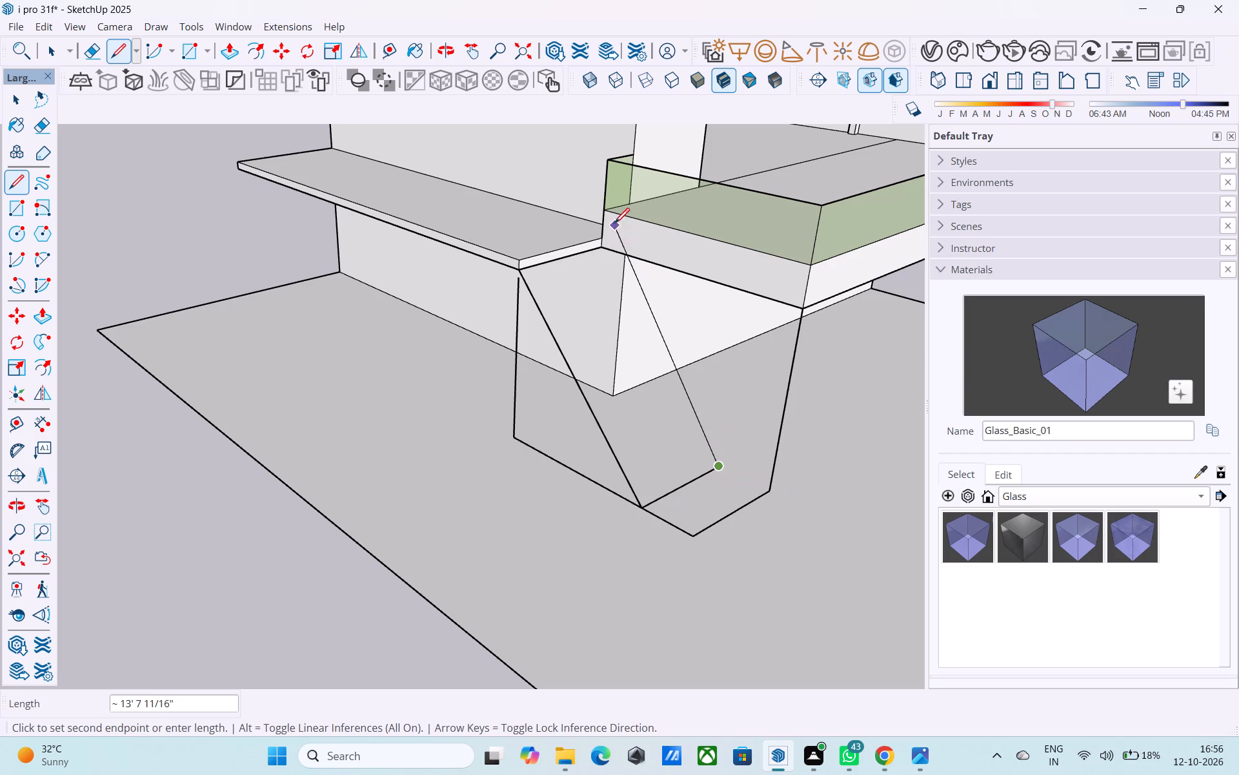
left_click(606, 249)
key("space")
Push/Pull the sloped ramp face outward by 6" to give it thickness.
left_click(598, 295)
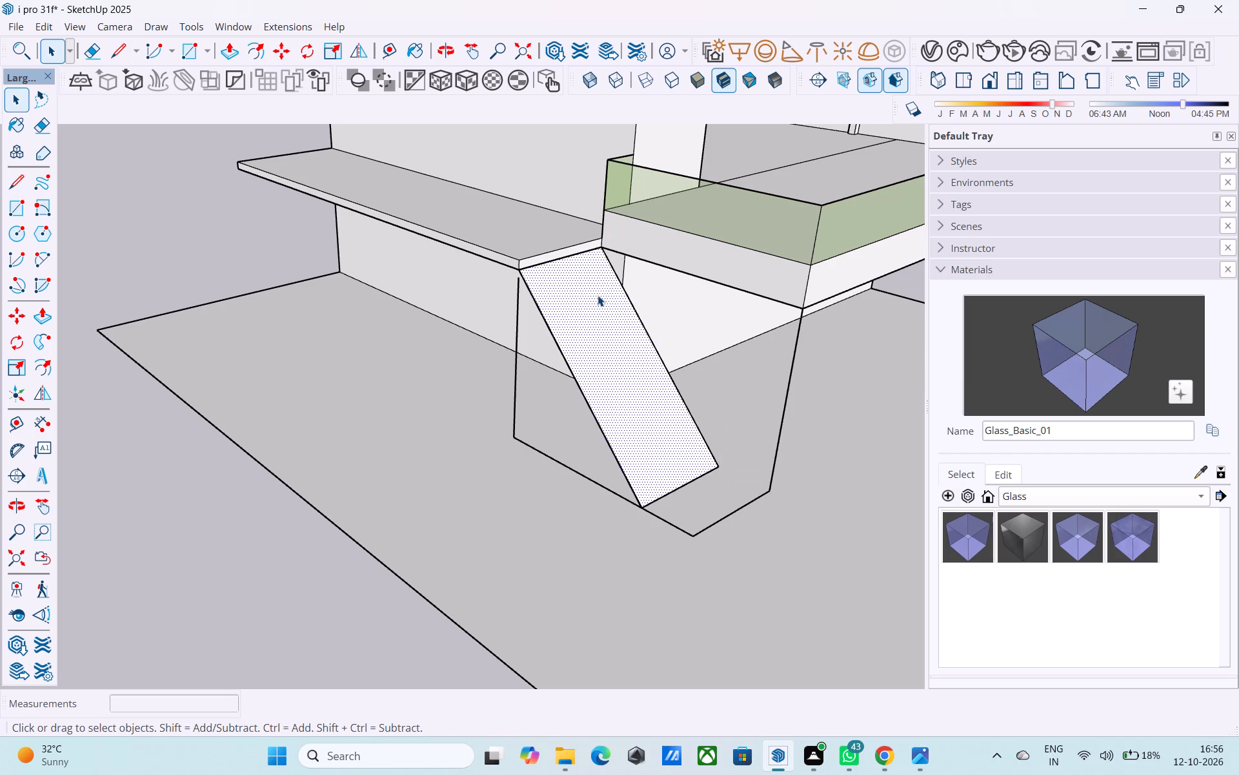
key("p")
left_click(598, 295)
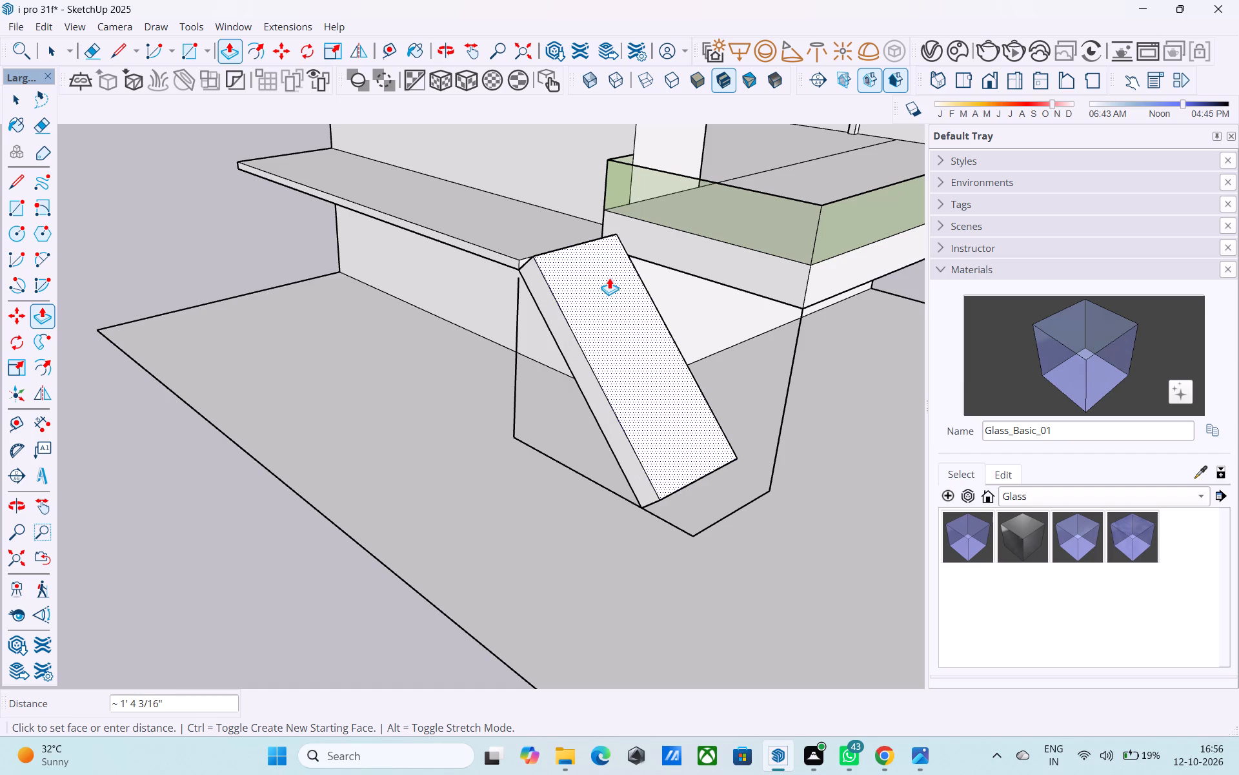
type("6\"")
key("Return")
key("space")
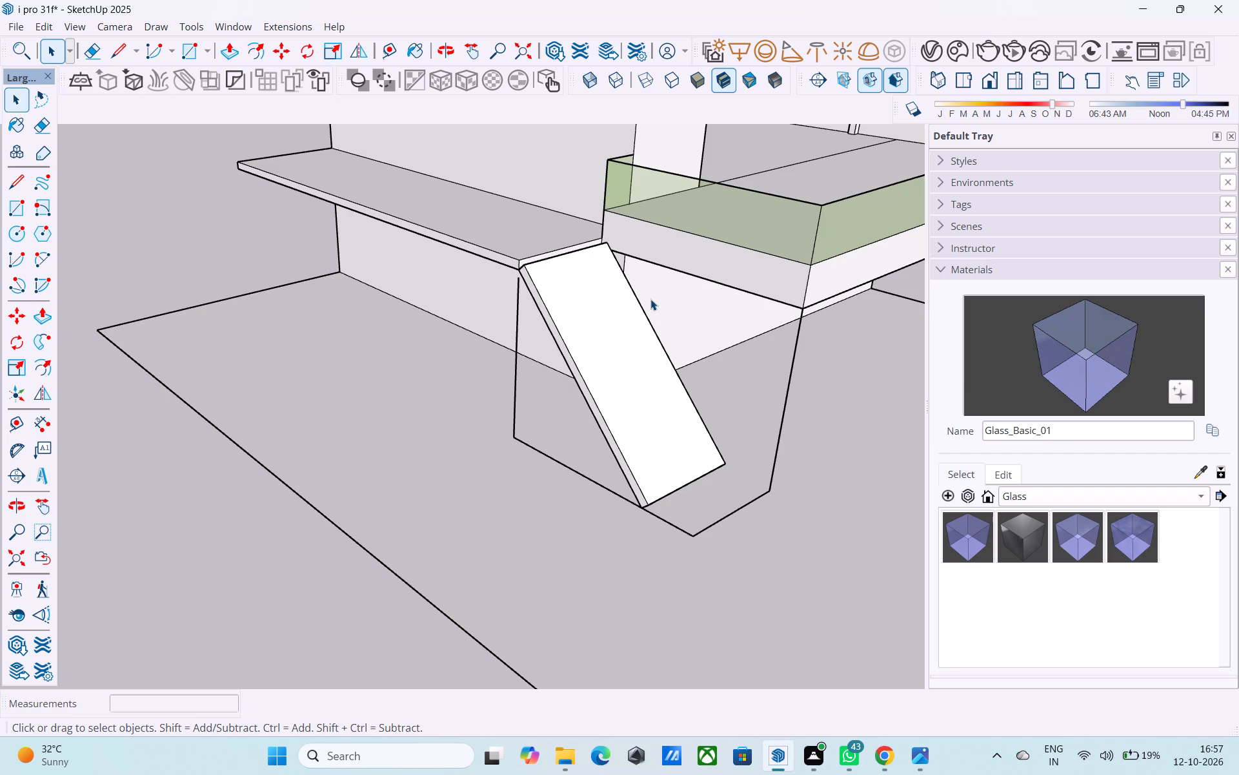
Draw short lines, about 4 3/4" long, joining the slab's top corners to the ramp's upper corners at both ends.
key("l")
scroll(489, 227, "up", 10)
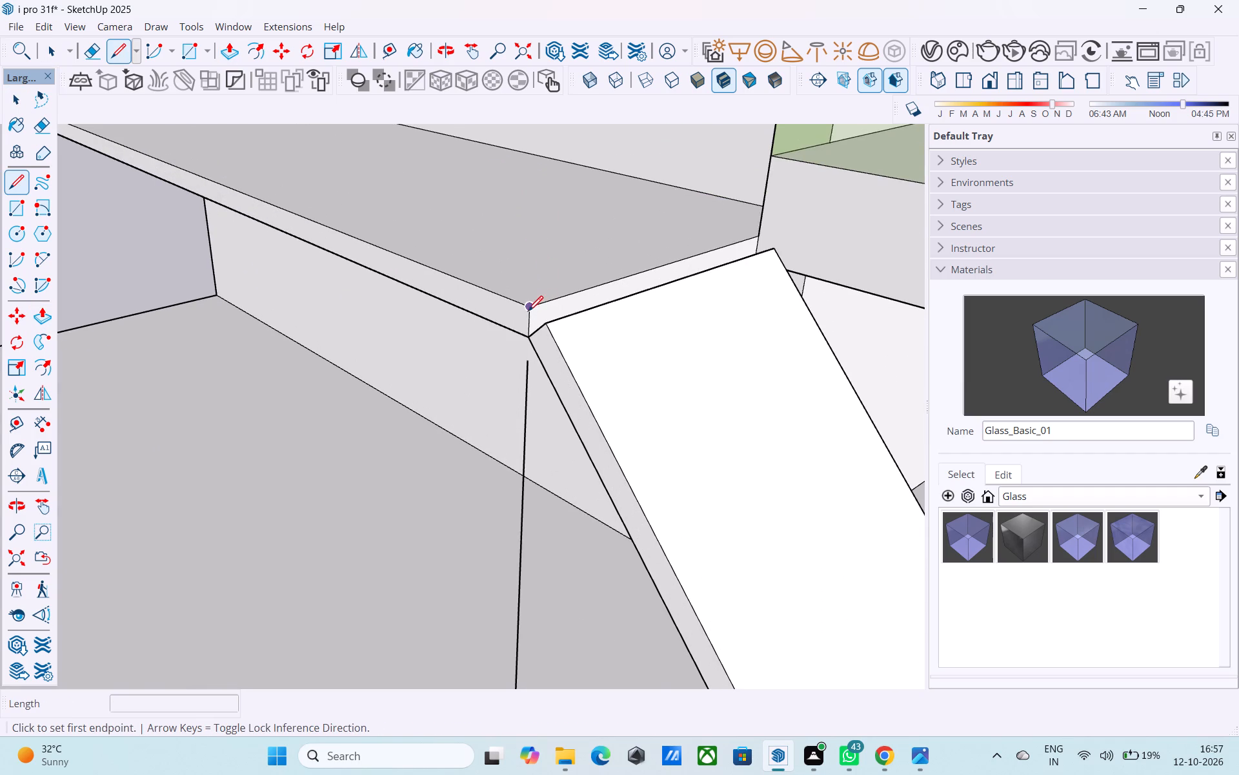
left_click(528, 313)
left_click(549, 326)
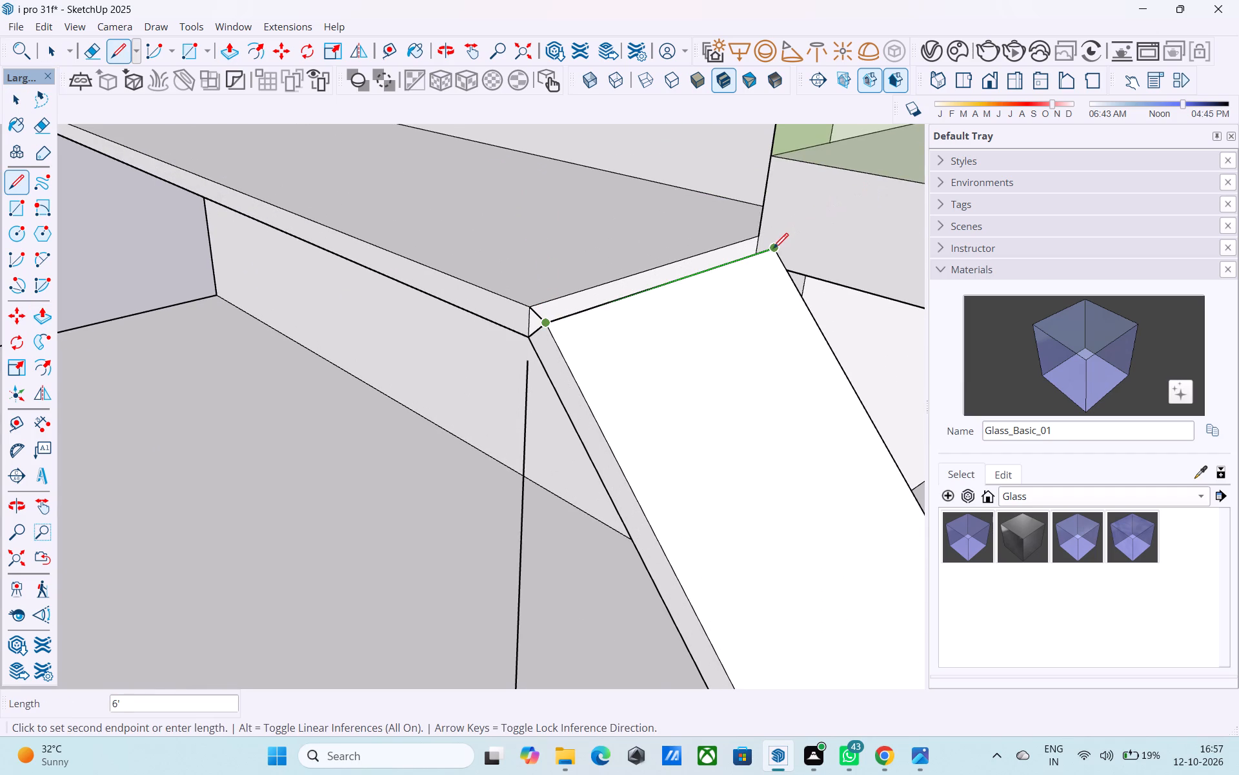
key("l")
left_click(772, 249)
left_click(759, 238)
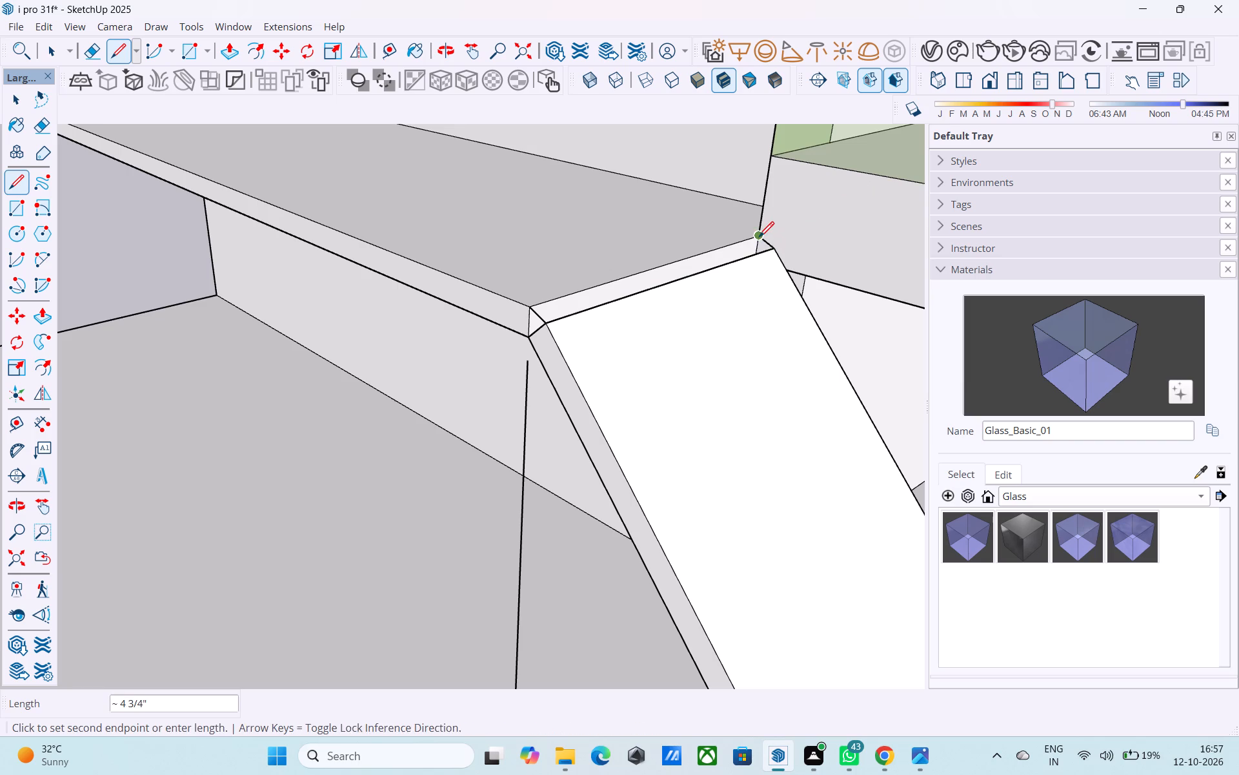
key("space")
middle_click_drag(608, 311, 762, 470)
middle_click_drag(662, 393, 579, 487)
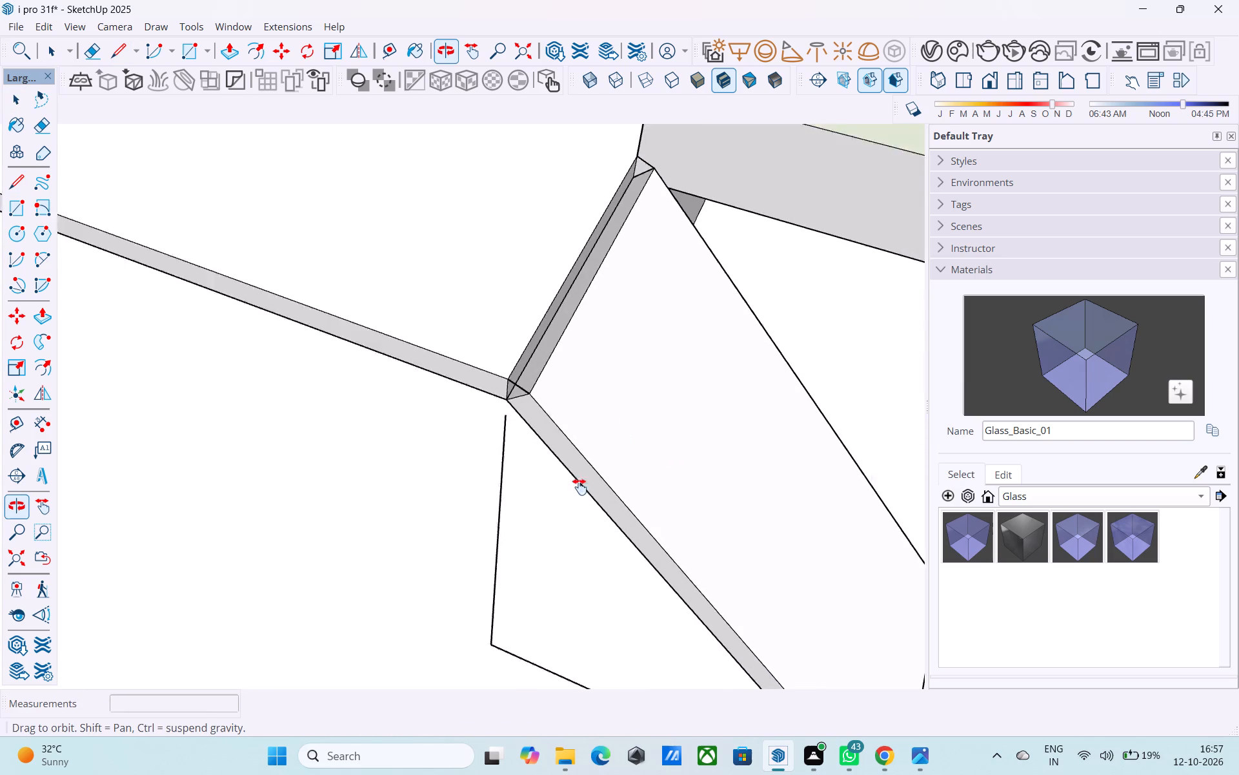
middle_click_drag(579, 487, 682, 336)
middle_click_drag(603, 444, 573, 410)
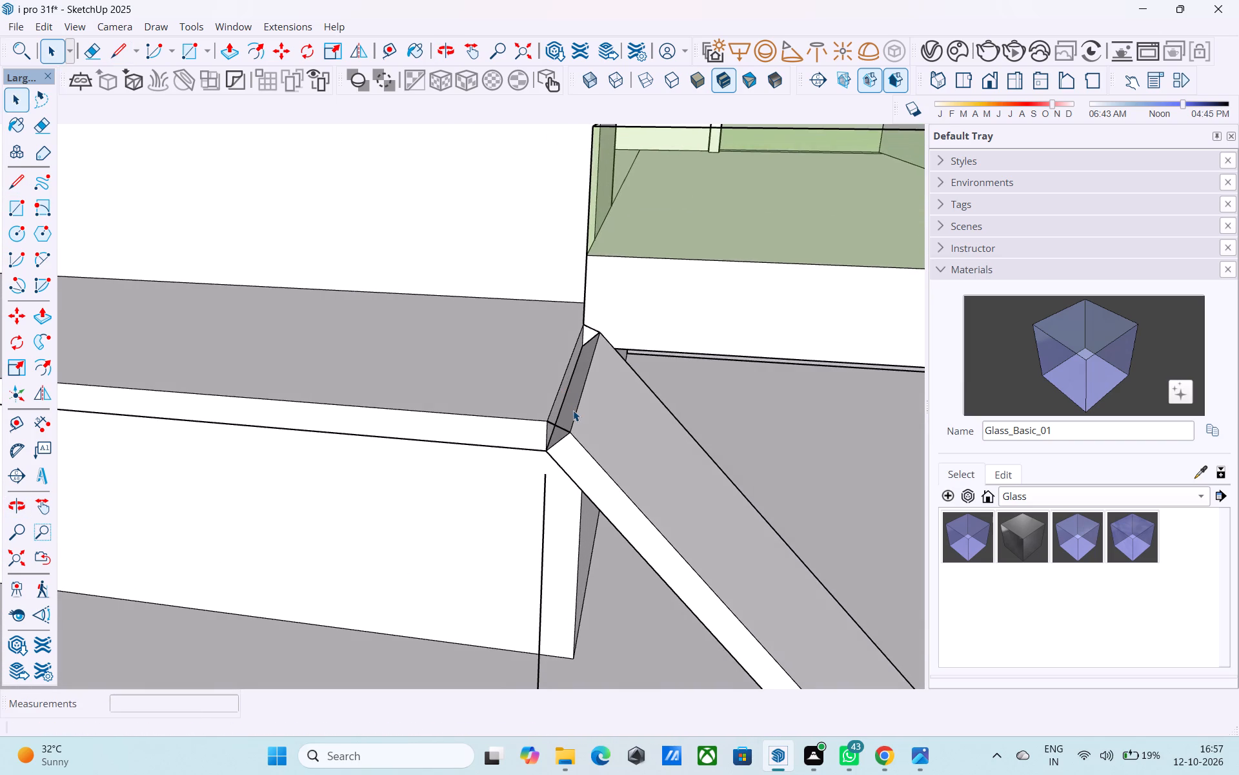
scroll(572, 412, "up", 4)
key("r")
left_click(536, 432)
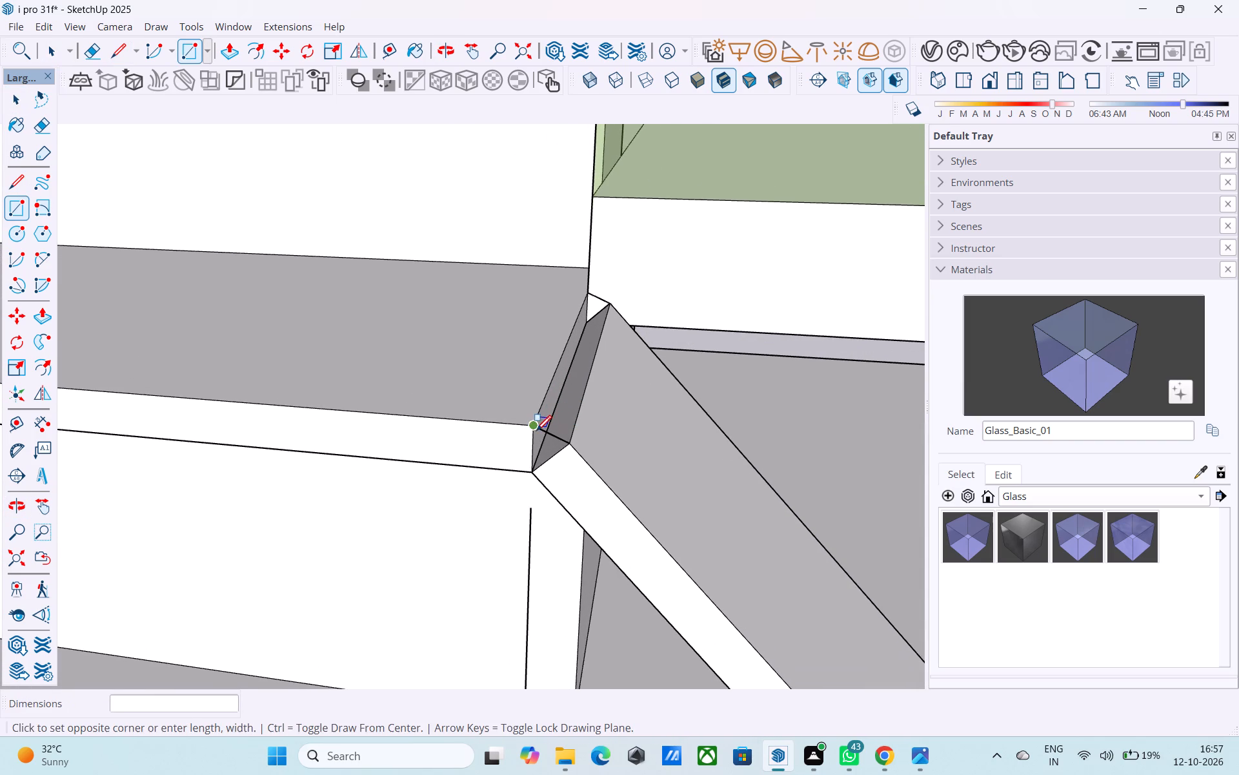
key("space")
Open the building group and draw an edge from the ramp's upper corner beside the balcony to the slab's top corner.
middle_click_drag(564, 451, 559, 366)
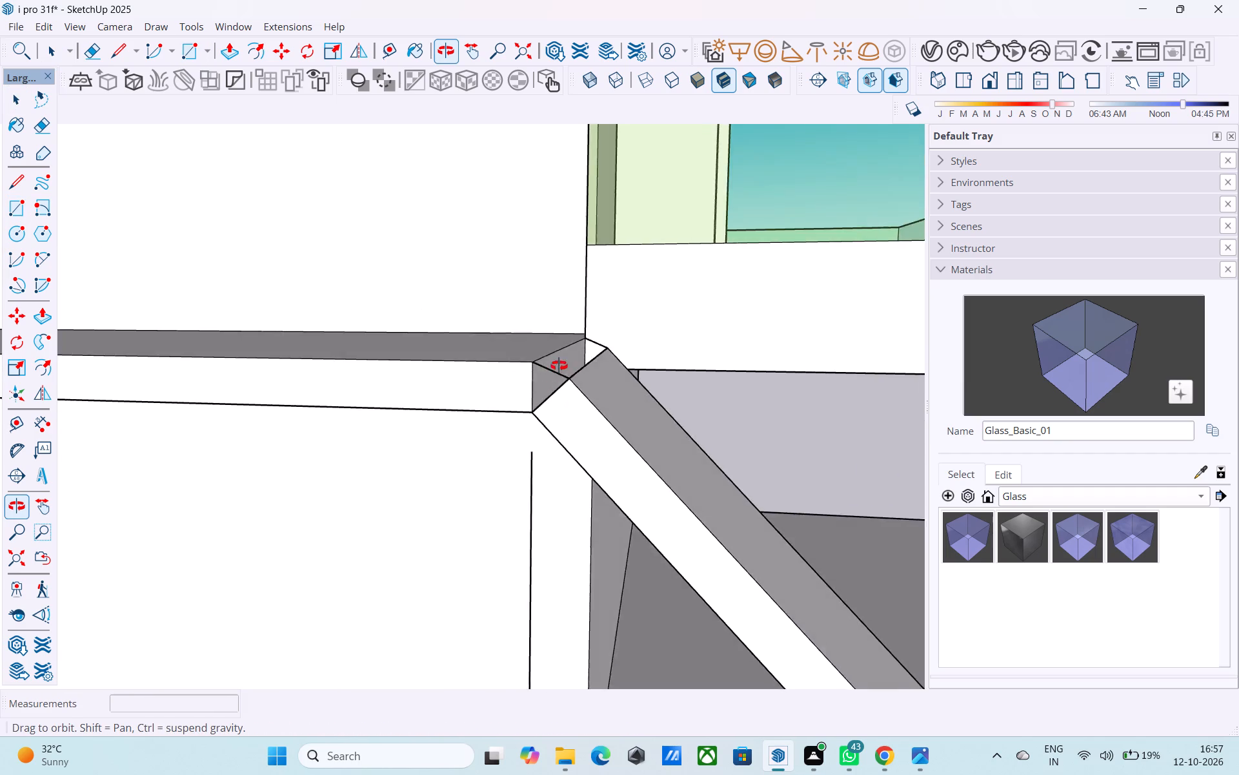
middle_click_drag(559, 366, 391, 367)
middle_click_drag(526, 372, 538, 462)
middle_click_drag(691, 428, 769, 421)
scroll(638, 343, "up", 2)
middle_click_drag(671, 335, 750, 338)
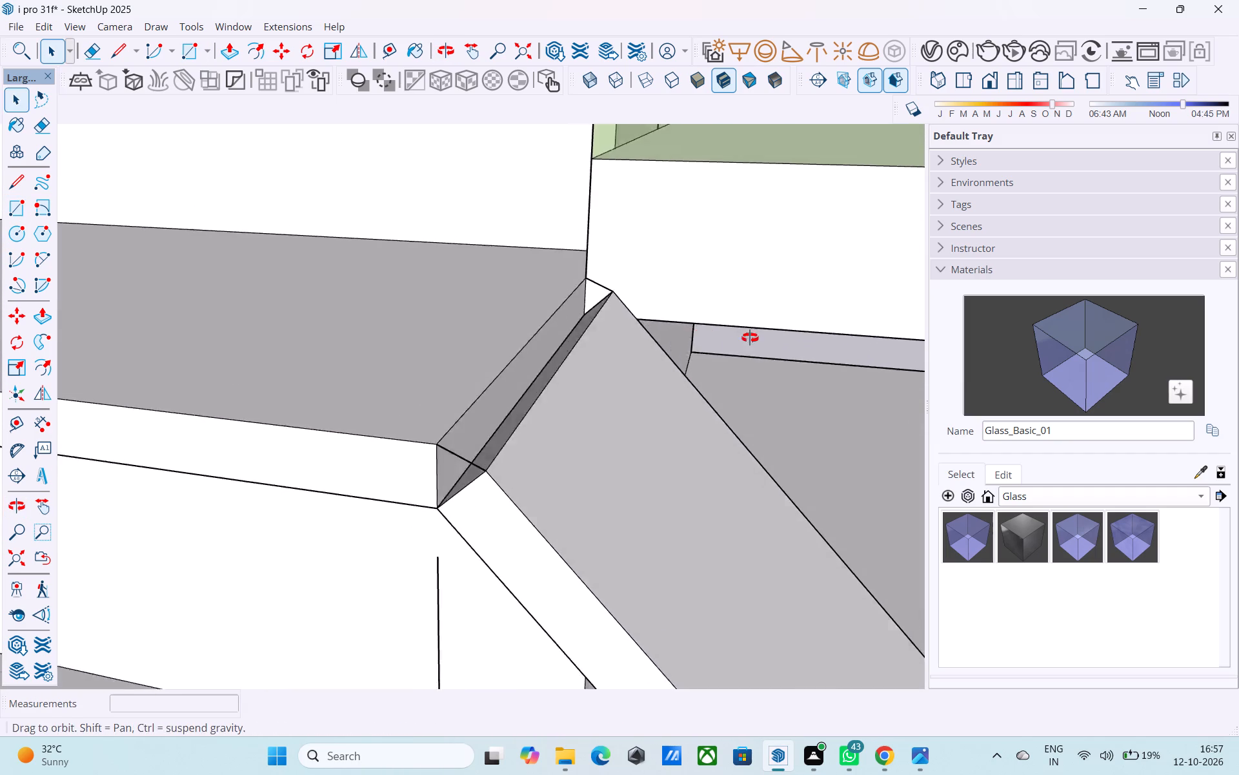
middle_click_drag(750, 338, 879, 327)
scroll(496, 316, "up", 1)
middle_click_drag(496, 316, 421, 291)
scroll(526, 305, "up", 4)
left_click(528, 305)
double_click(527, 311)
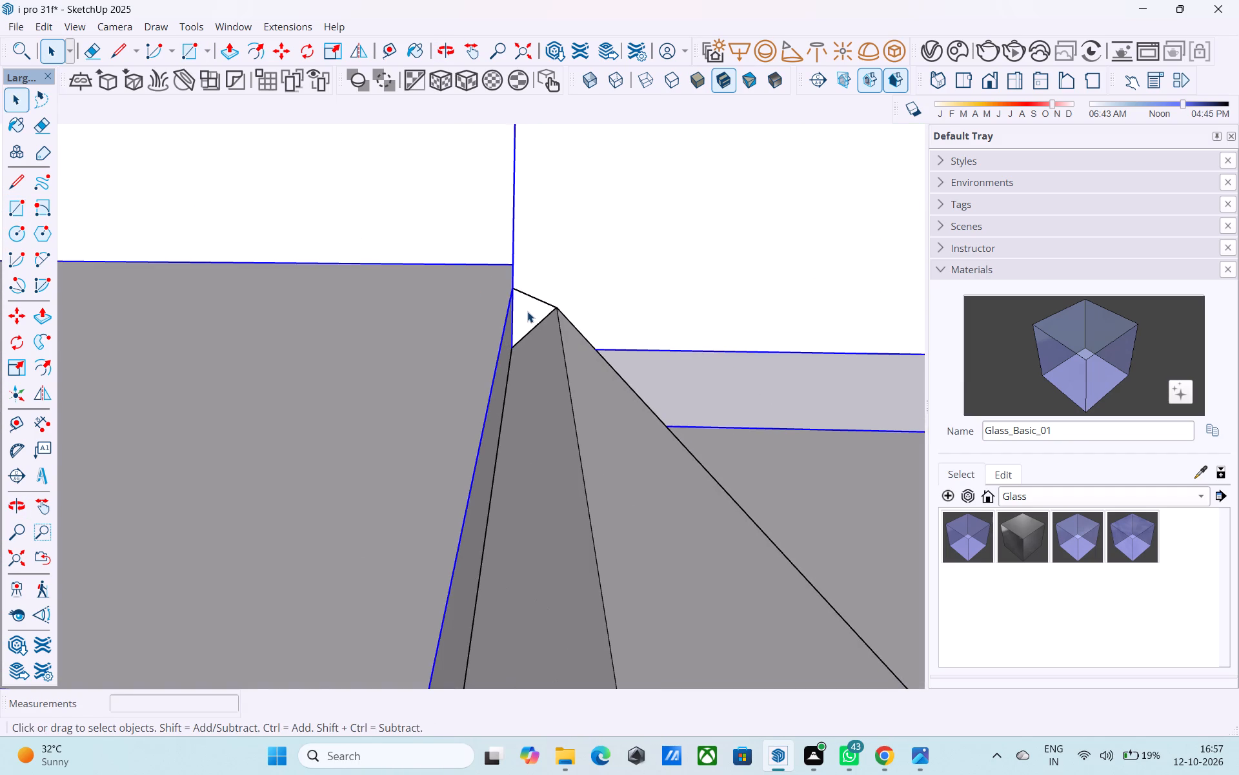
left_click(527, 311)
left_click(526, 313)
left_click(526, 313)
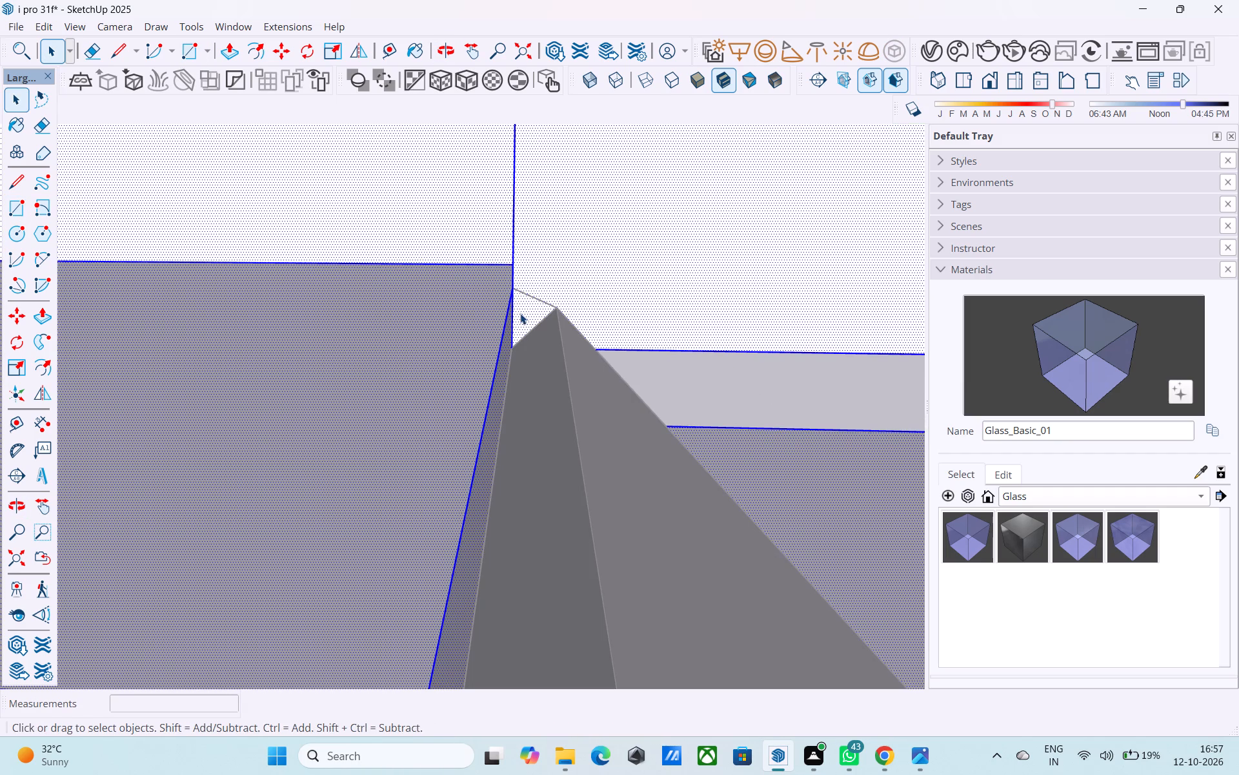
key("l")
left_click(558, 309)
left_click(515, 294)
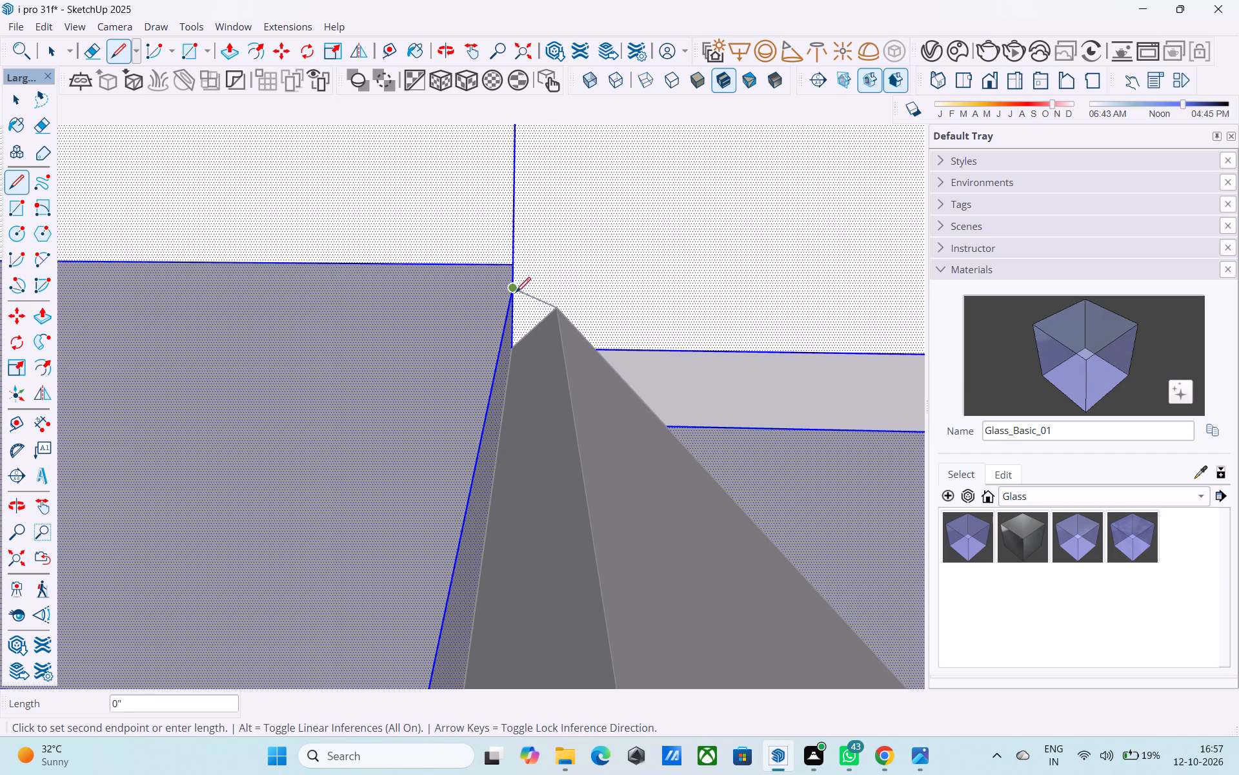
key("space")
Close the small triangular face beside the balcony with a 6" vertical edge and the ramp's end-thickness edge.
left_click(532, 314)
left_click(530, 313)
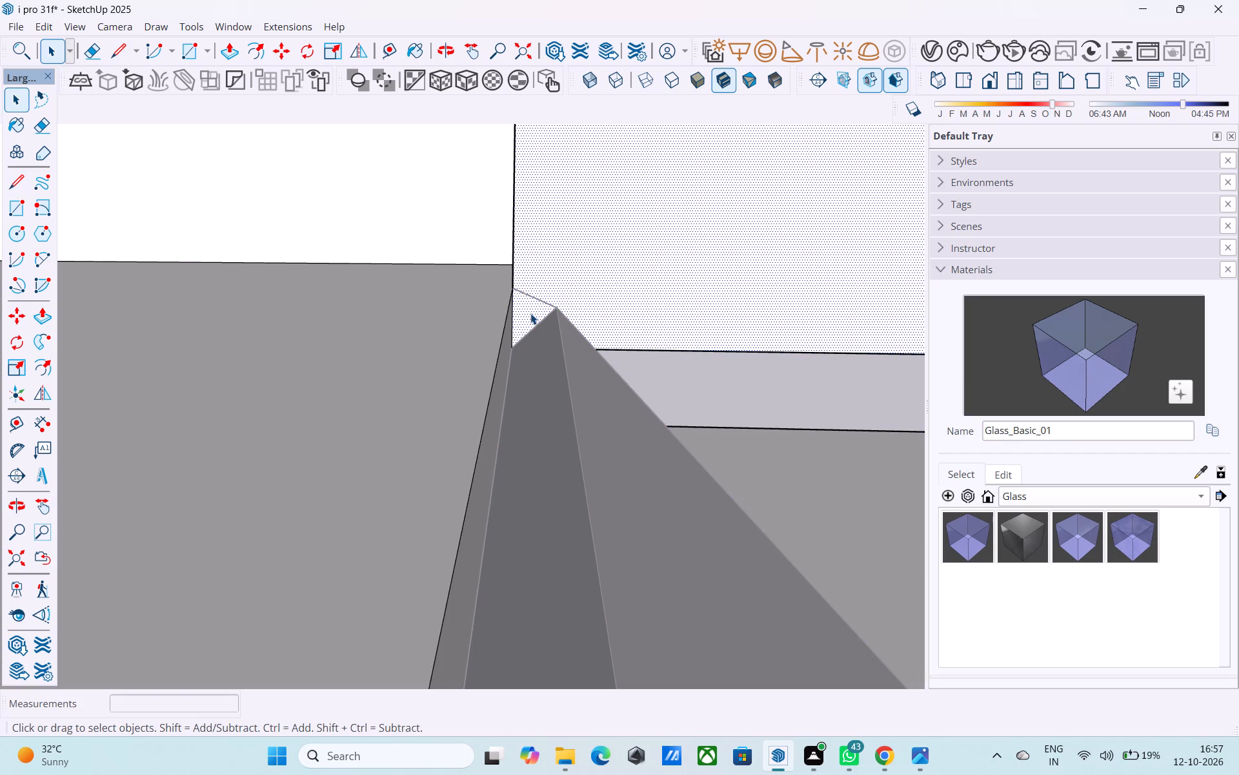
middle_click_drag(529, 307, 446, 395)
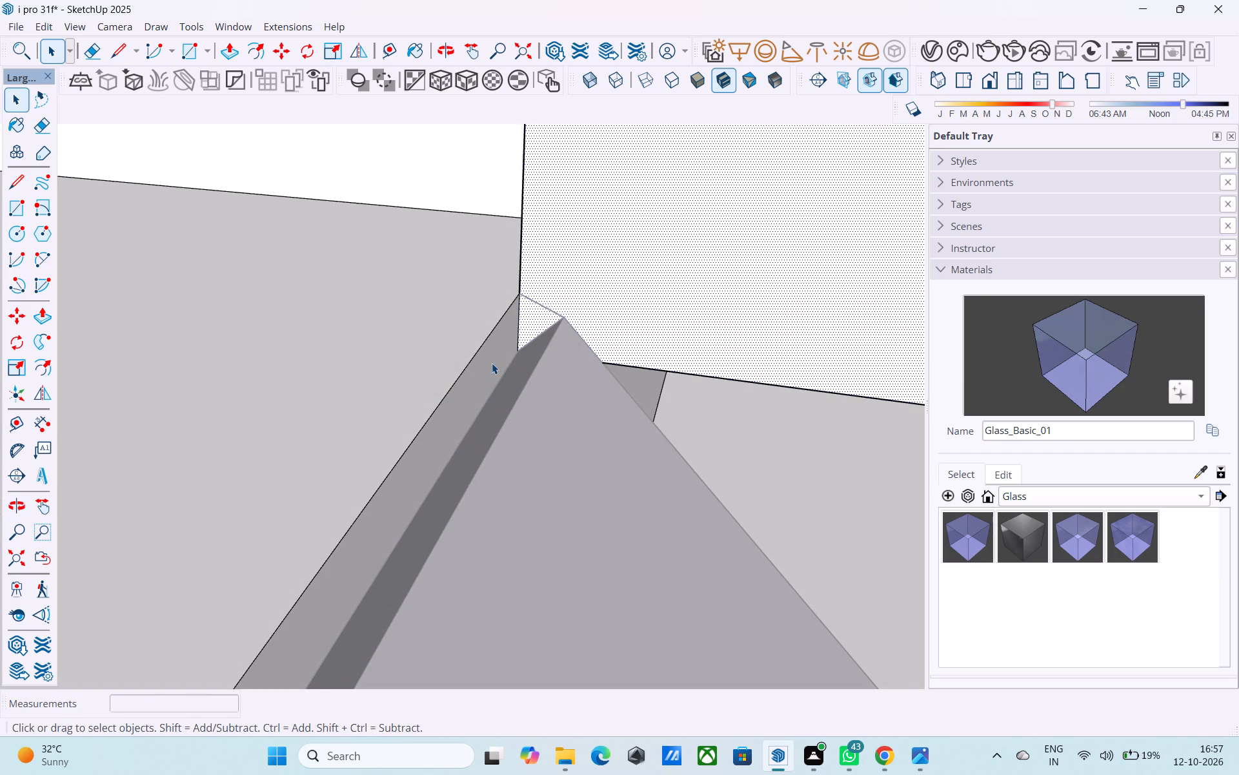
key("l")
scroll(510, 355, "up", 4)
left_click(528, 267)
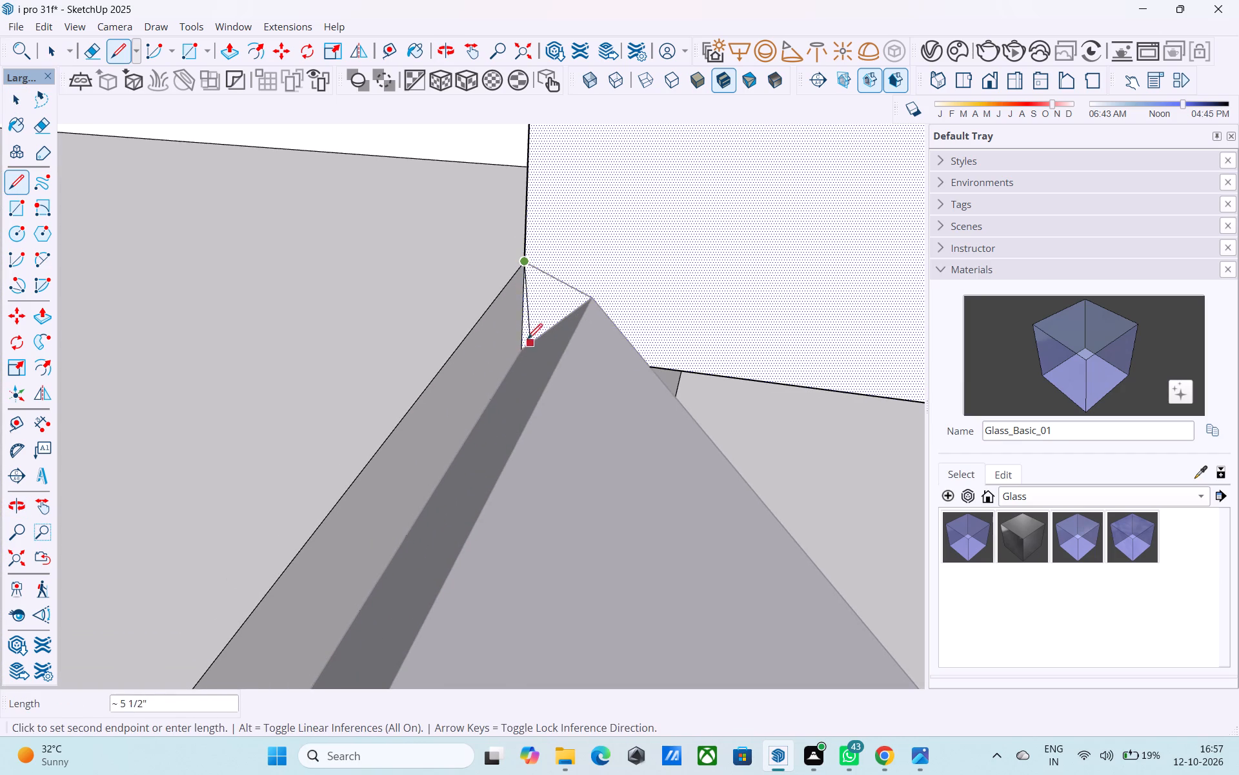
left_click(525, 344)
left_click(517, 356)
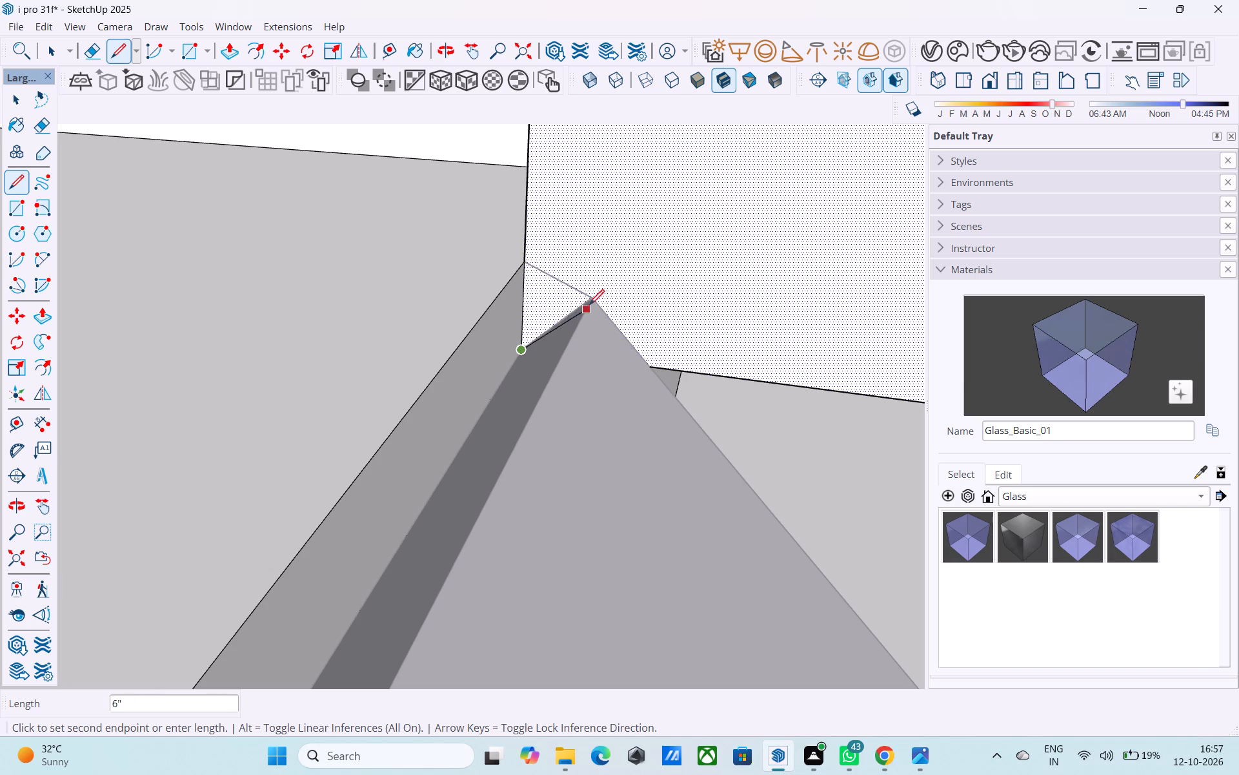
left_click(596, 301)
key("space")
Push/Pull the triangular face 6' across the ramp's width to fill the gap along the slab, and leave the building group.
left_click(567, 302)
key("p")
left_click(565, 300)
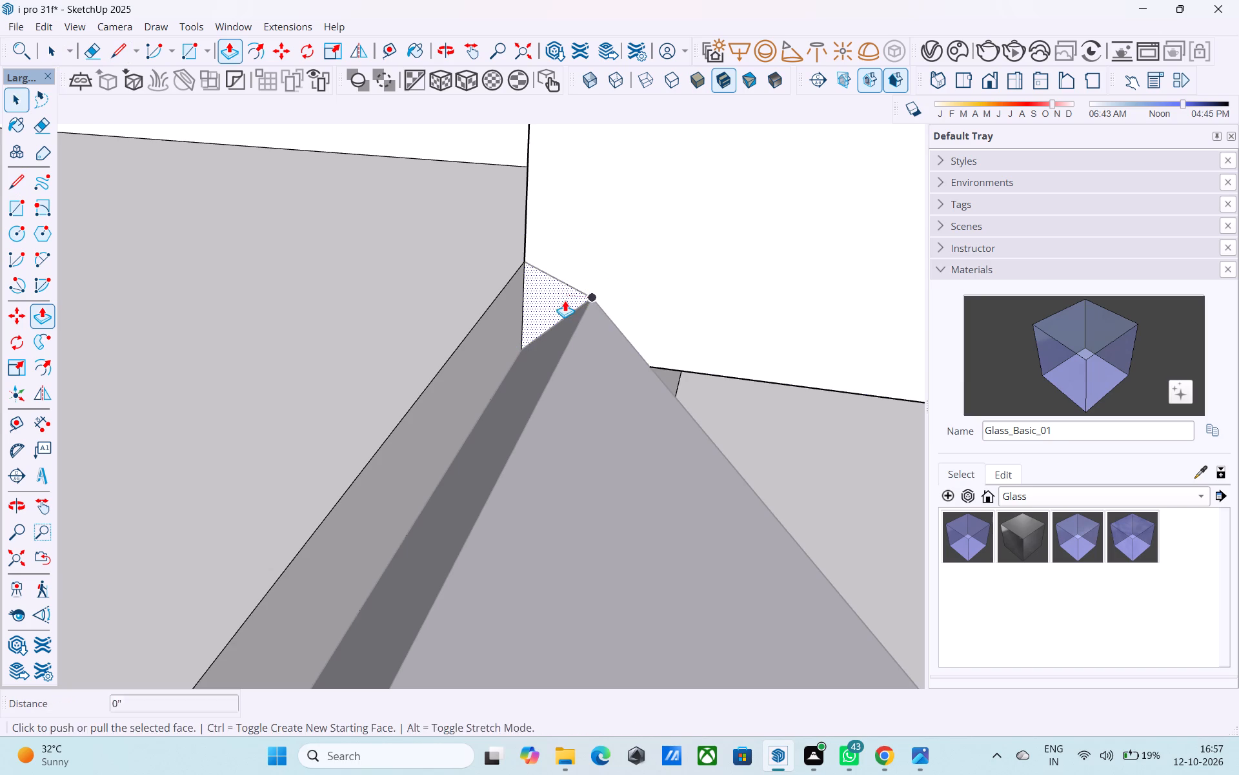
scroll(547, 358, "down", 17)
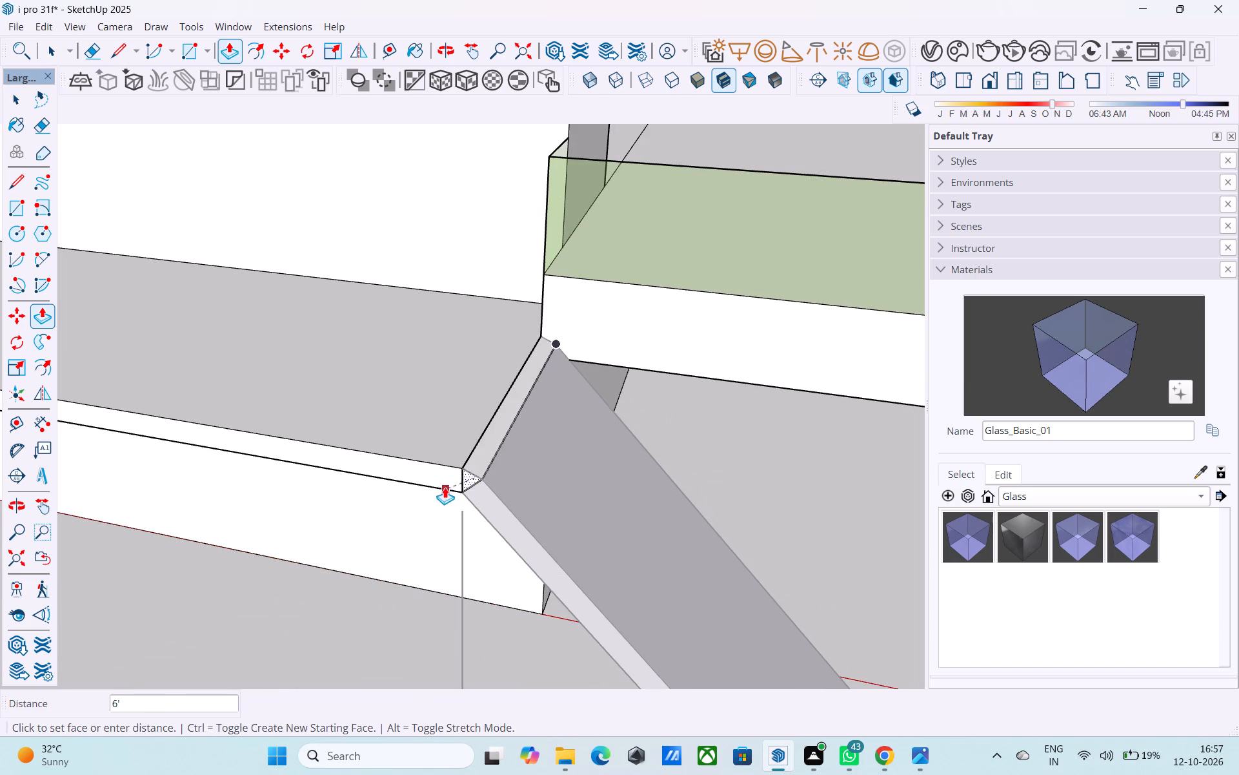
left_click(445, 487)
key("space")
scroll(443, 478, "down", 2)
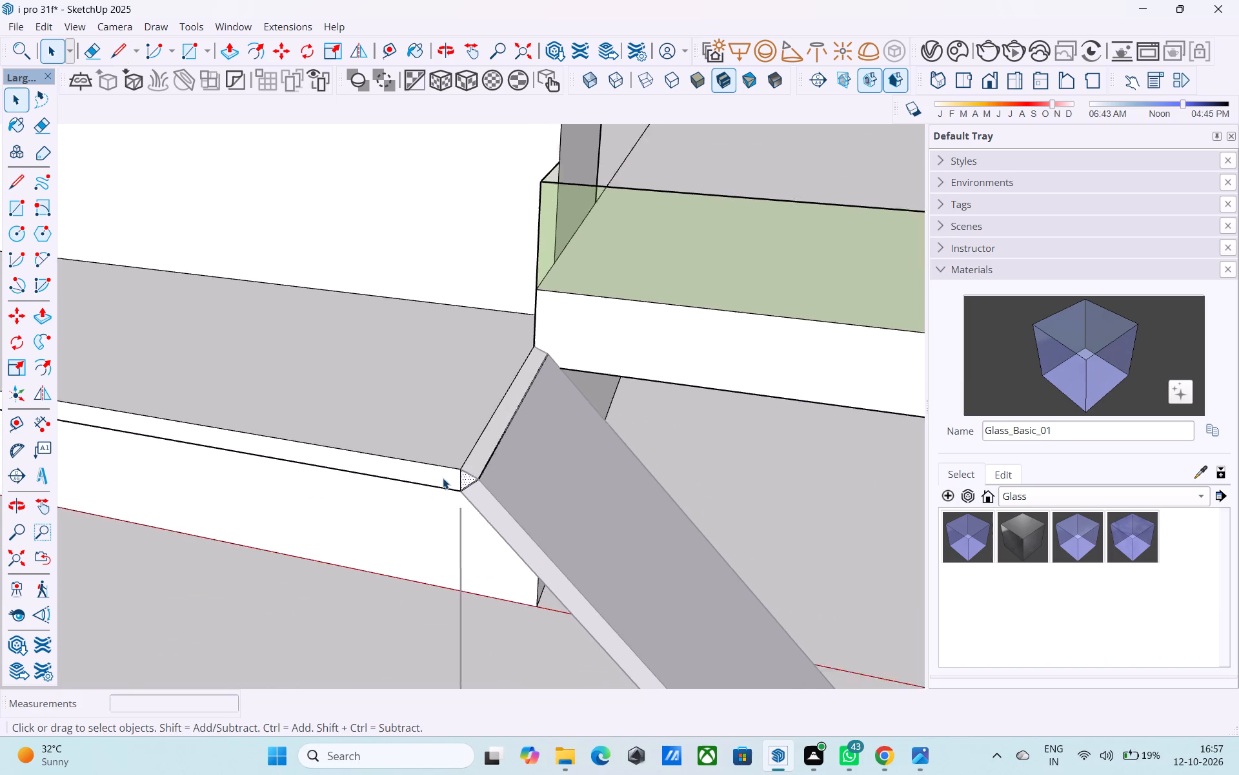
scroll(443, 478, "down", 3)
scroll(643, 407, "down", 15)
left_click(852, 347)
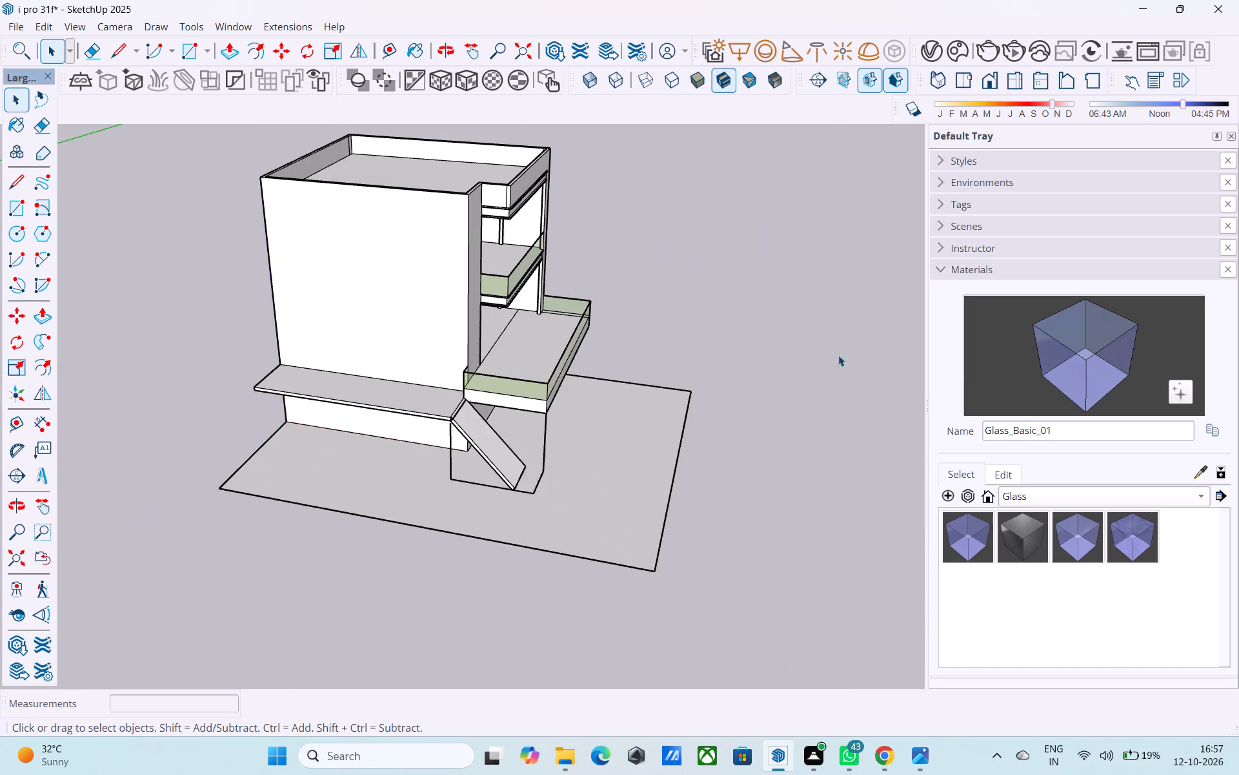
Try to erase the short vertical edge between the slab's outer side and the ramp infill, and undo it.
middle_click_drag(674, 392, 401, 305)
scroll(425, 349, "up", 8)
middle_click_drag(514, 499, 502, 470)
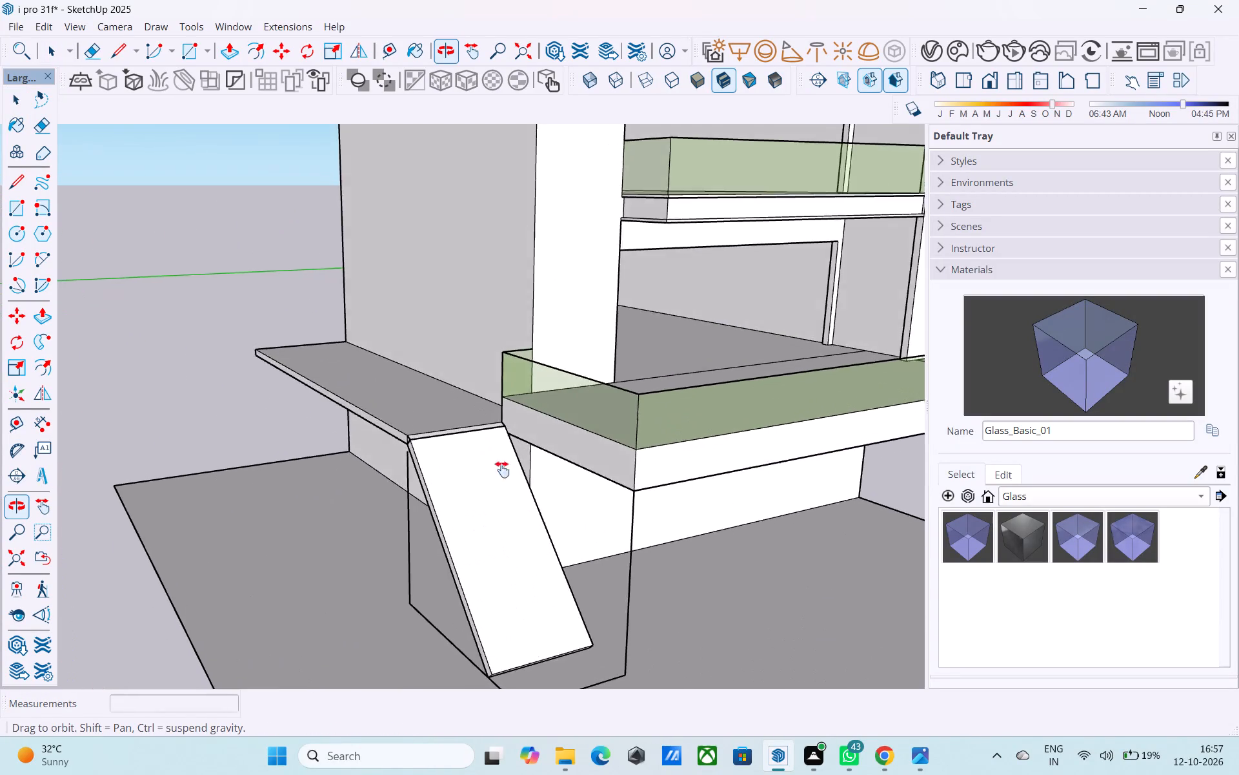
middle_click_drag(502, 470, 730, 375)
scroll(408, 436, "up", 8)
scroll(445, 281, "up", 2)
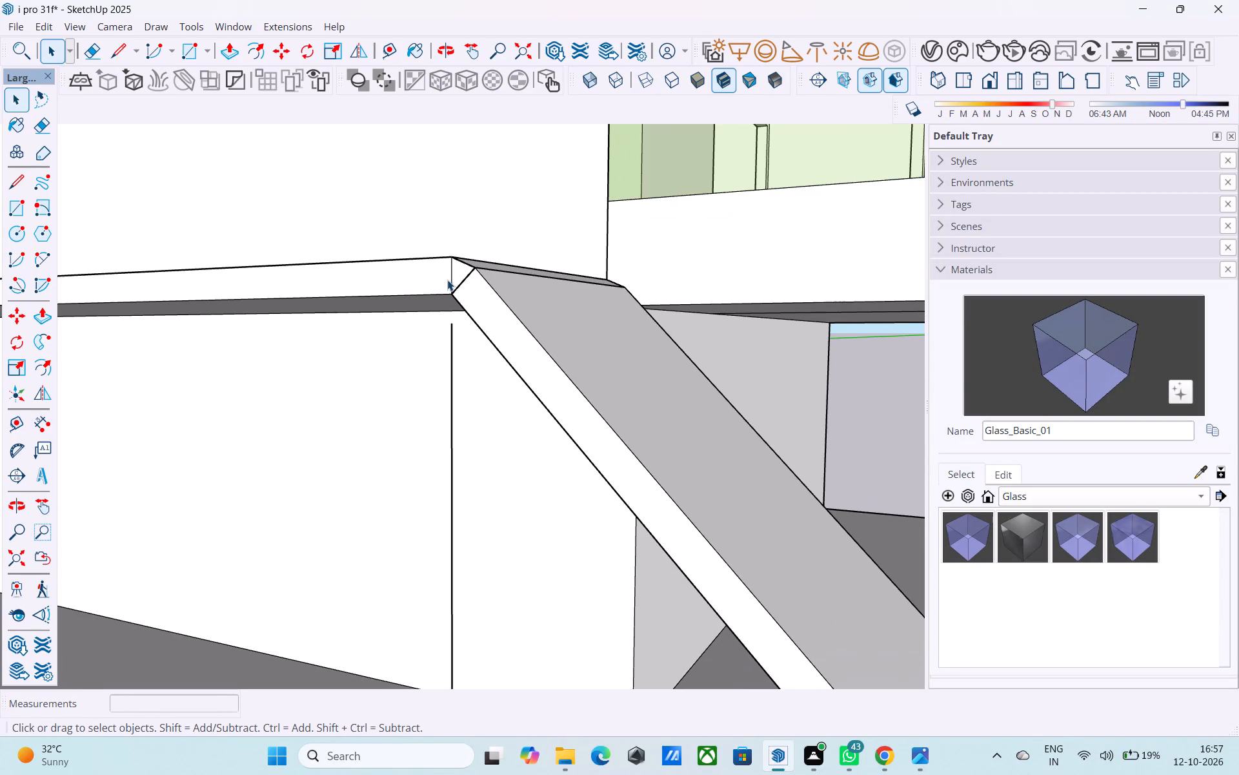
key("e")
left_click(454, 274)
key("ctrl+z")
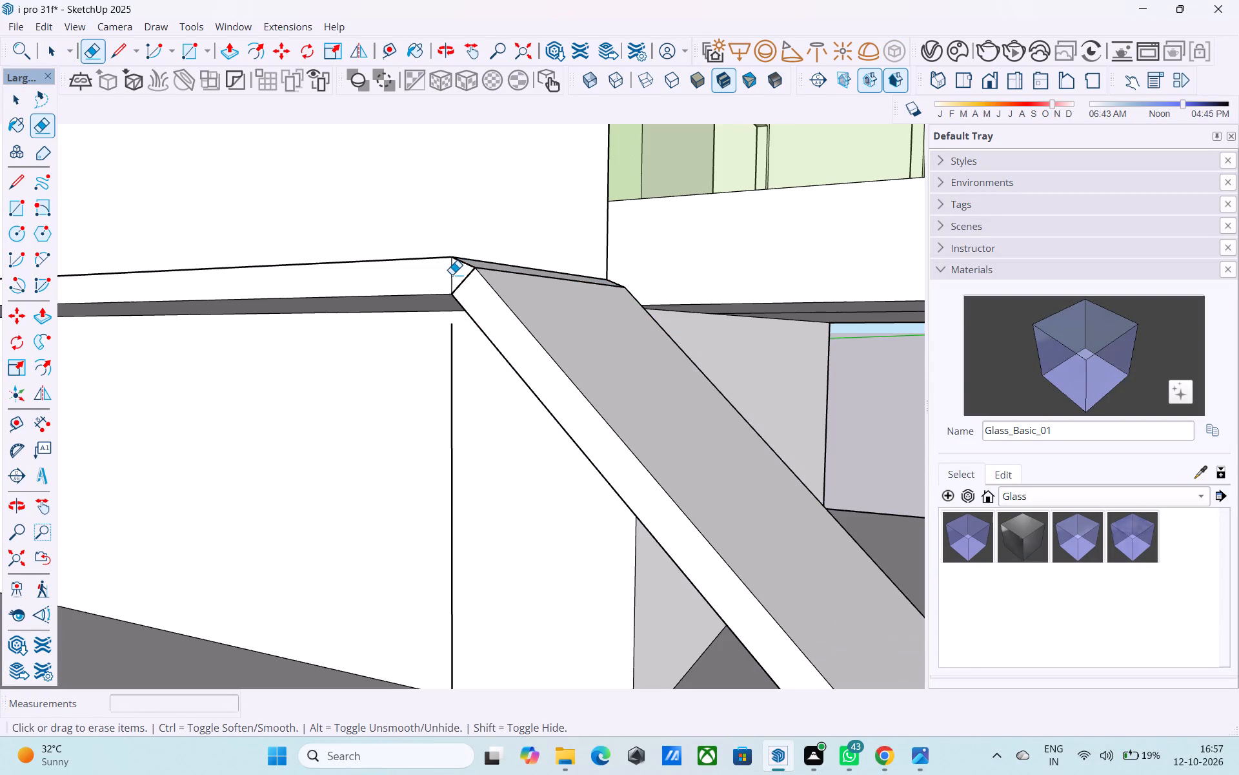
Explode the building group.
key("space")
left_click(452, 274)
scroll(459, 260, "down", 7)
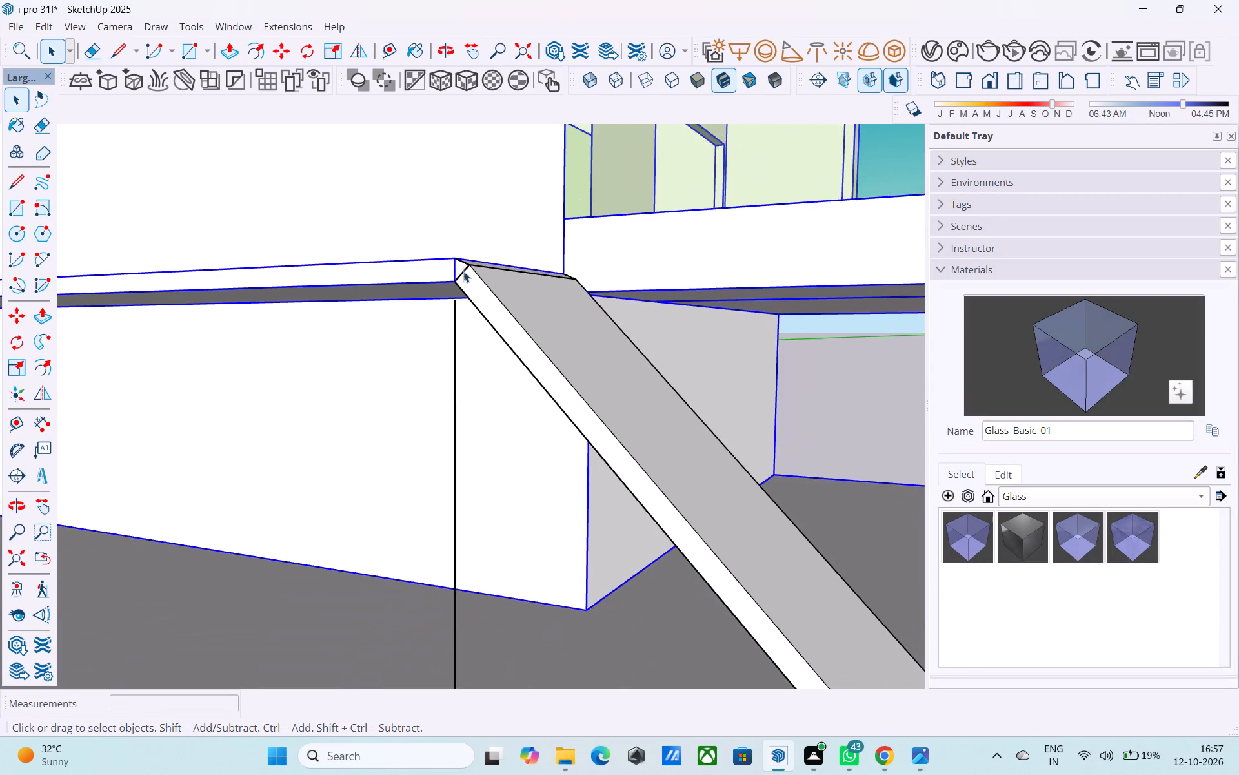
scroll(463, 271, "down", 3)
scroll(467, 276, "up", 1)
scroll(461, 249, "down", 5)
middle_click_drag(465, 252, 464, 386)
scroll(467, 263, "down", 1)
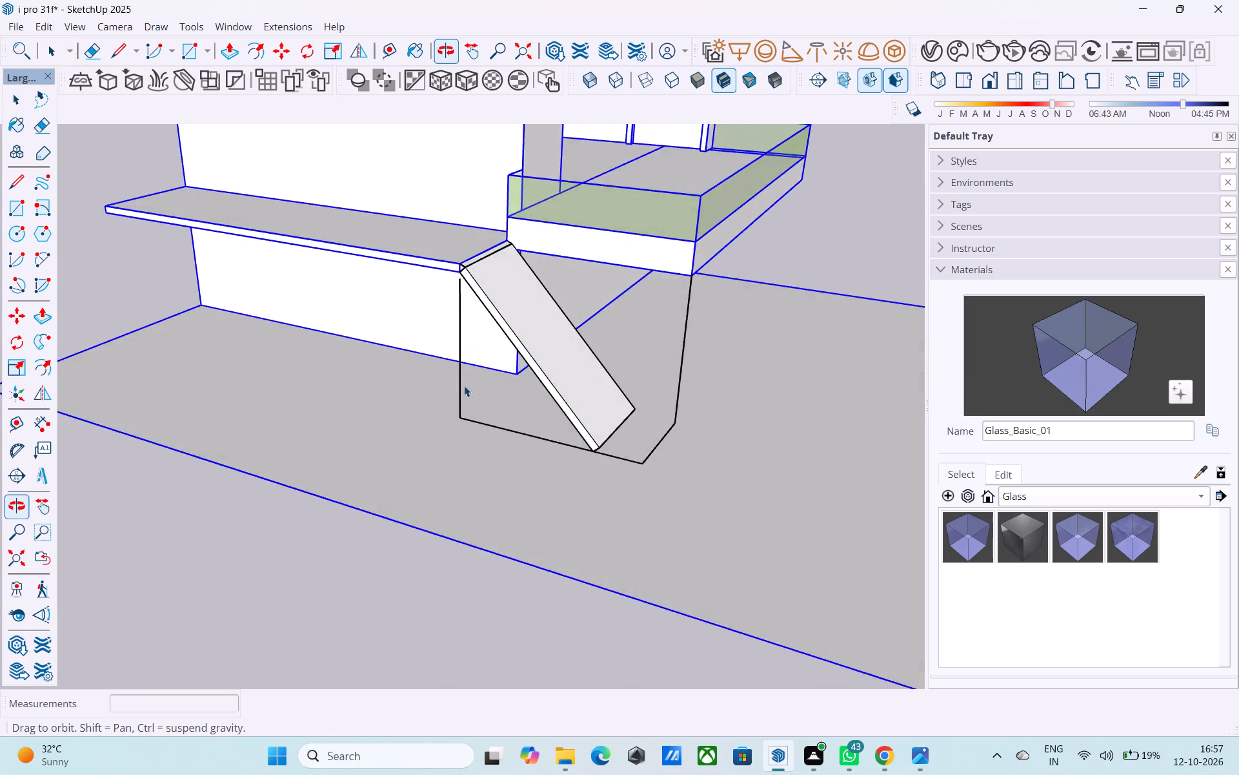
middle_click_drag(464, 386, 464, 384)
scroll(462, 389, "down", 9)
right_click(458, 304)
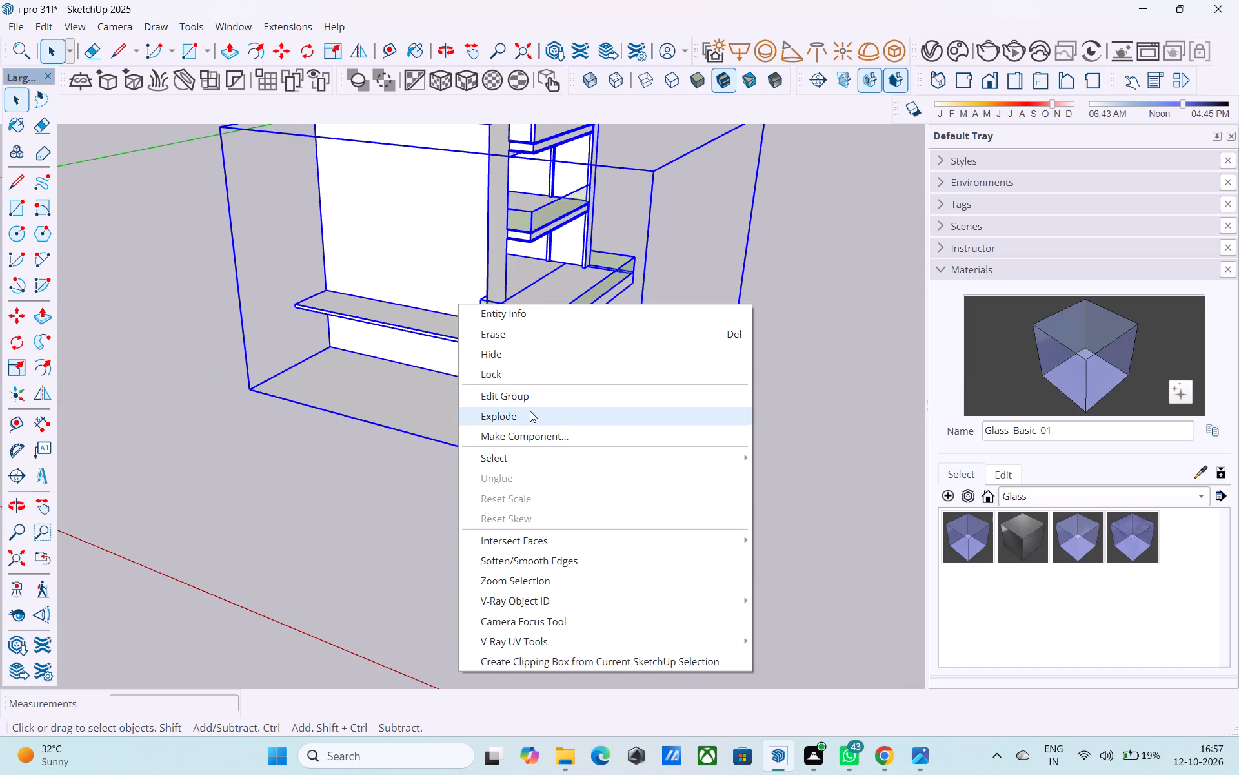
left_click(530, 413)
left_click(352, 484)
Select all the connected building geometry and make it one group.
left_click(474, 356)
left_click(458, 324)
left_click(454, 267)
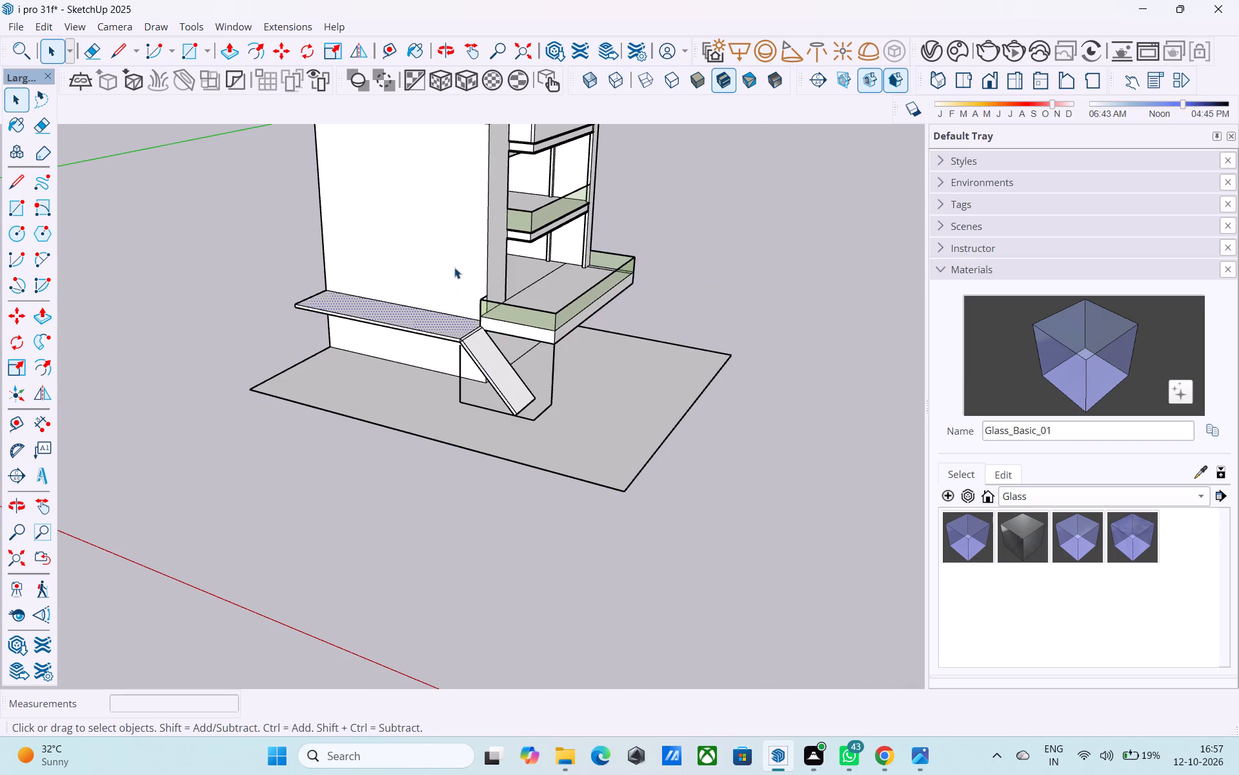
scroll(464, 284, "down", 6)
triple_click(461, 262)
right_click(461, 262)
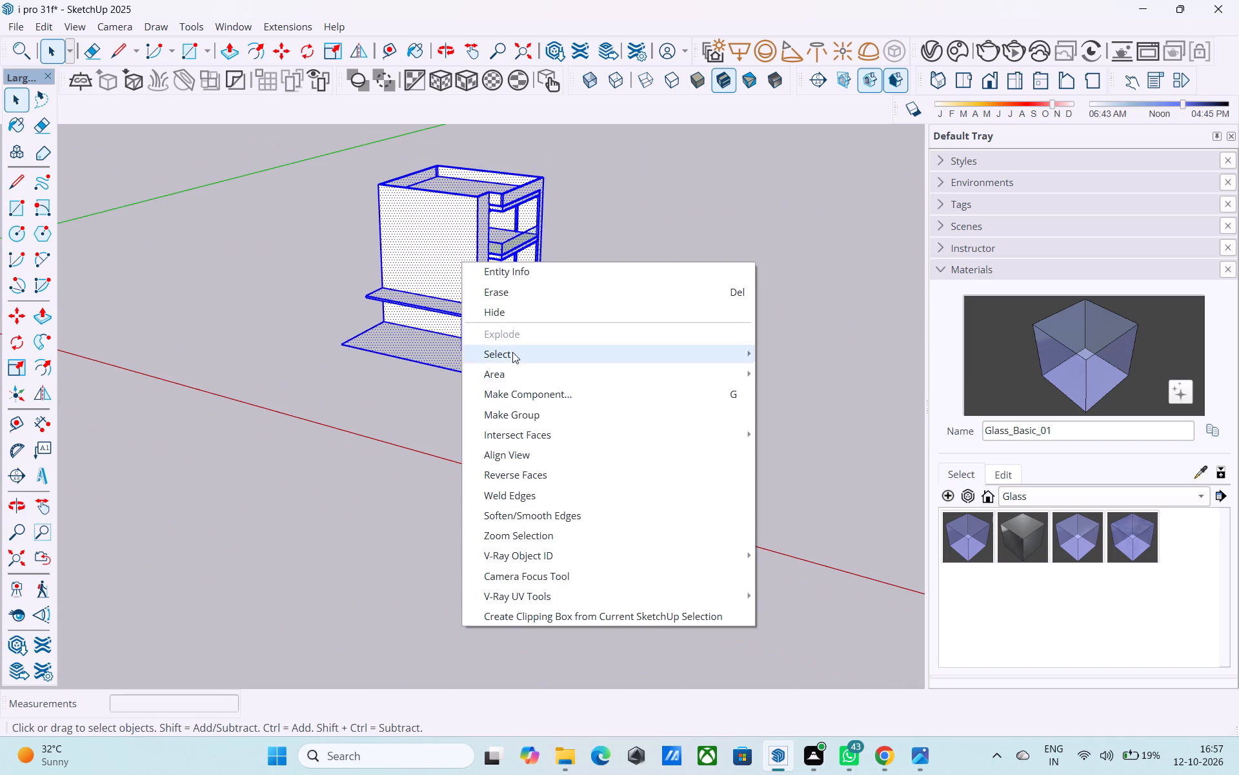
left_click(521, 409)
left_click(363, 383)
Examine the ramp, side slab and lowest balcony from the front and the side.
middle_click_drag(670, 275, 487, 275)
scroll(504, 295, "up", 8)
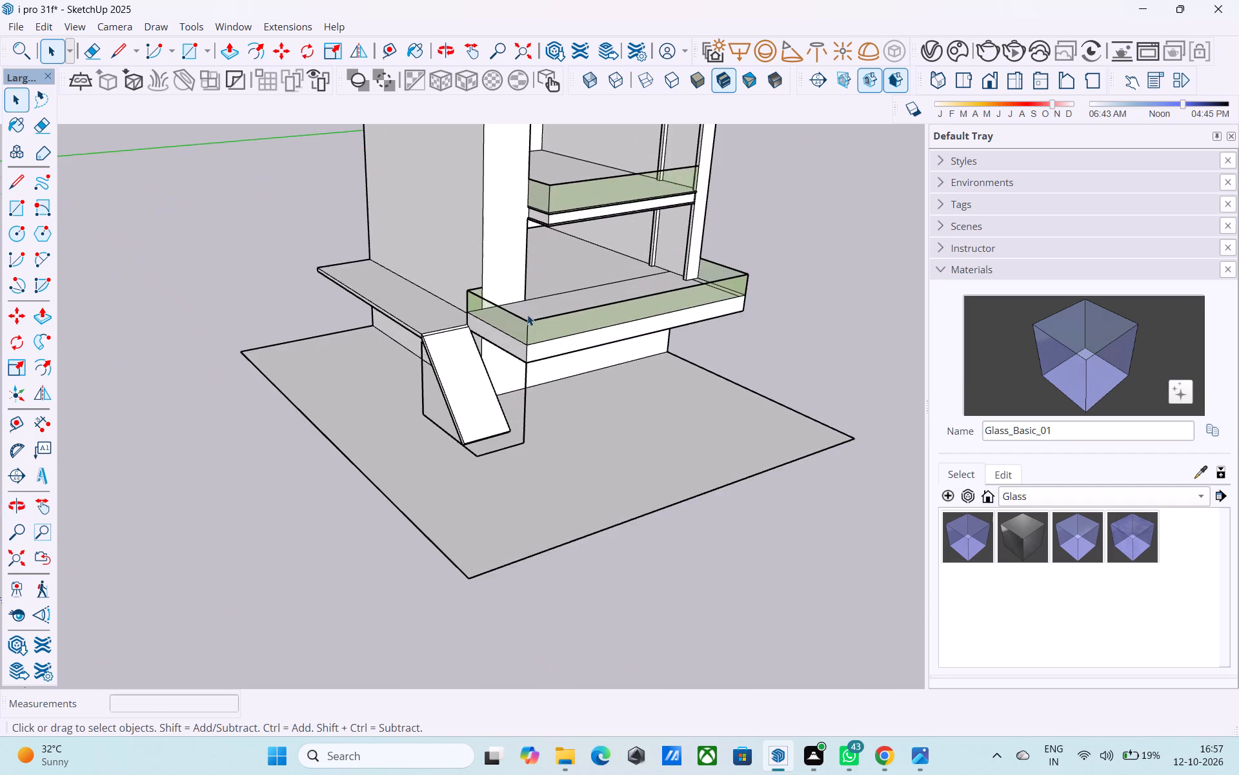
middle_click_drag(619, 345, 496, 370)
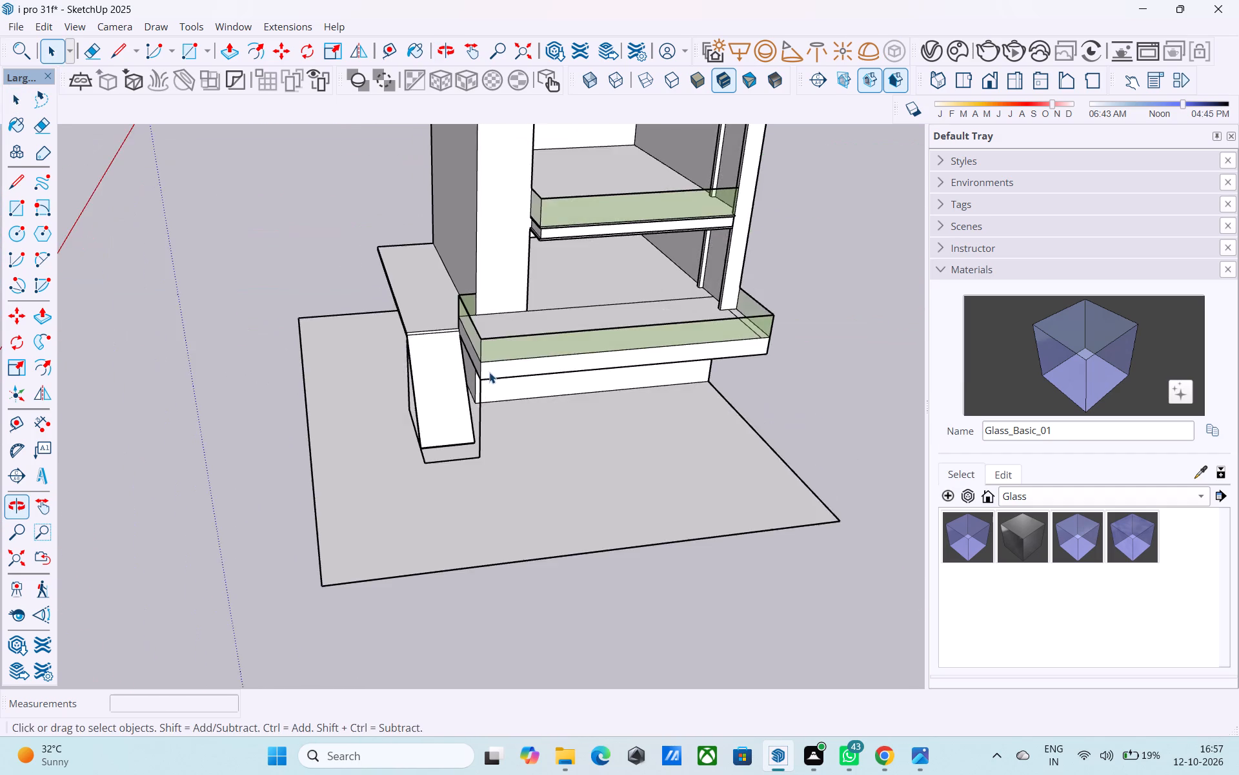
scroll(487, 375, "down", 3)
middle_click_drag(482, 380, 489, 407)
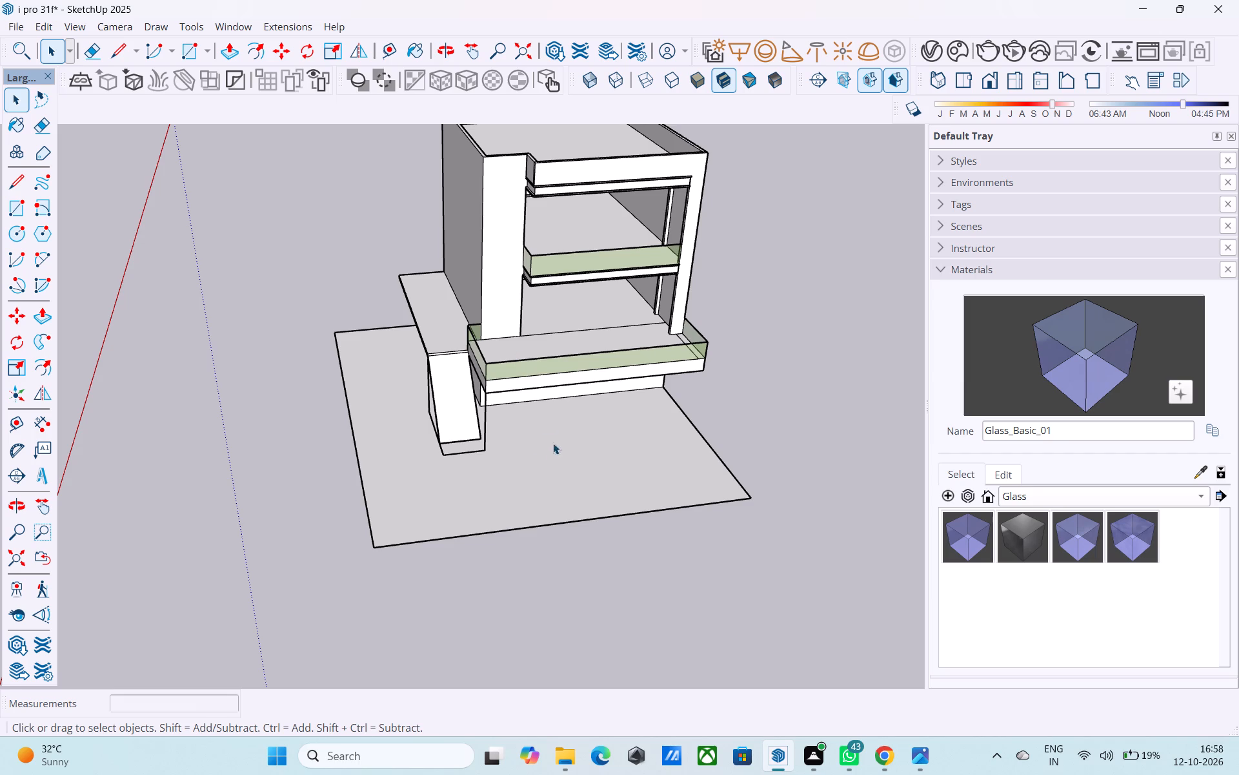
middle_click_drag(528, 456, 978, 389)
middle_click_drag(358, 408, 449, 439)
scroll(449, 439, "up", 4)
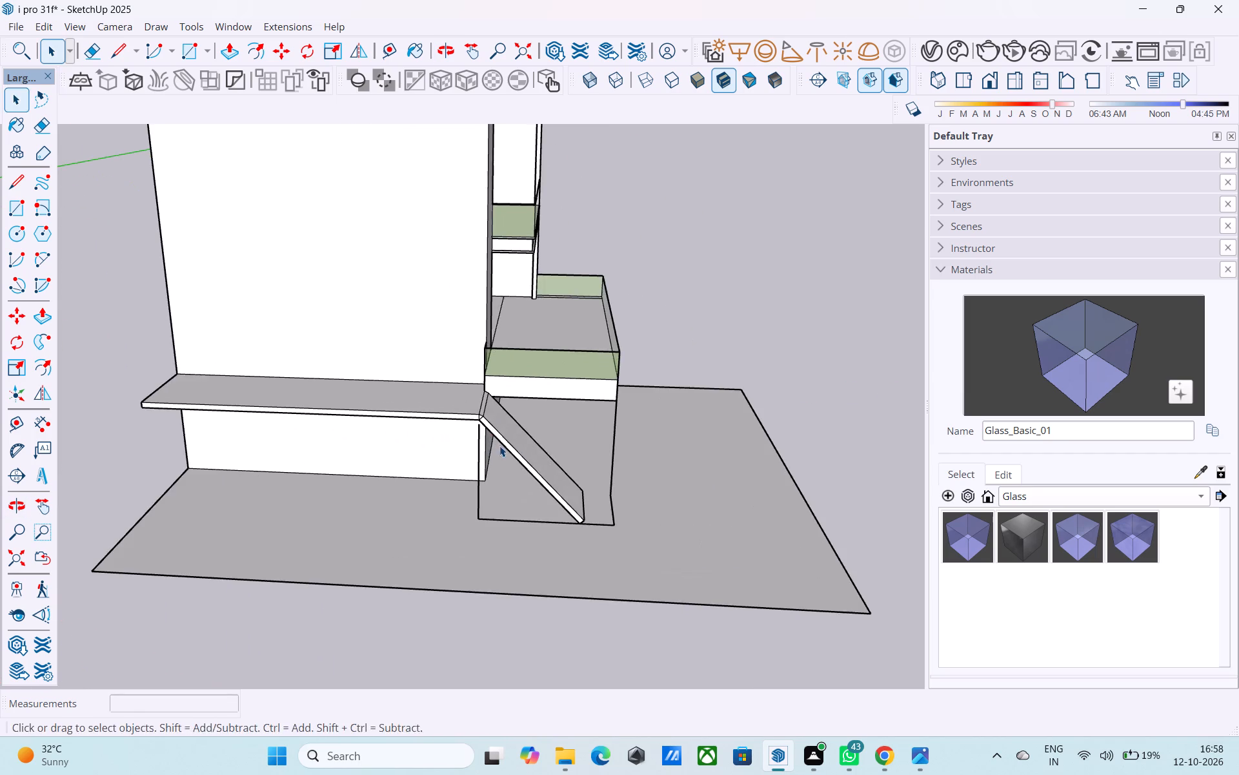
middle_click_drag(499, 446, 589, 365)
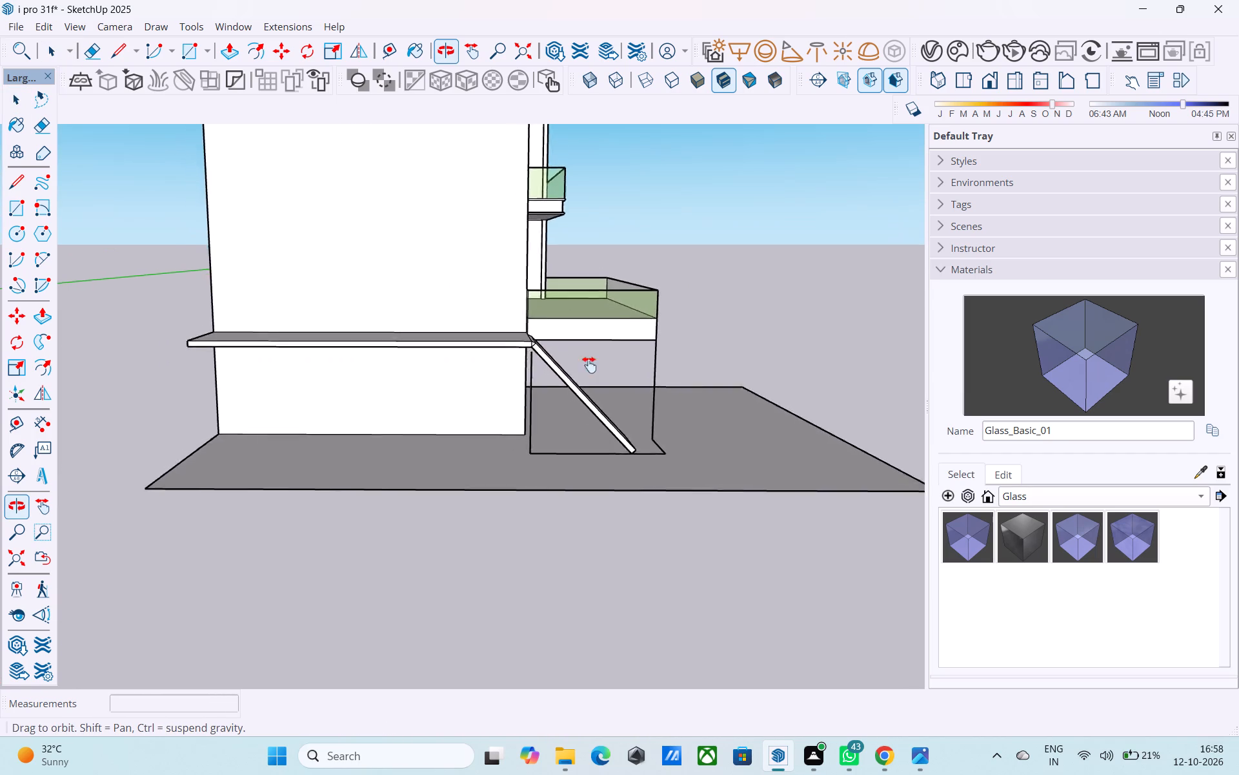
Push/Pull the underside of the side slab 2' downward.
middle_click_drag(589, 365, 734, 333)
middle_click_drag(608, 351, 393, 351, "shift")
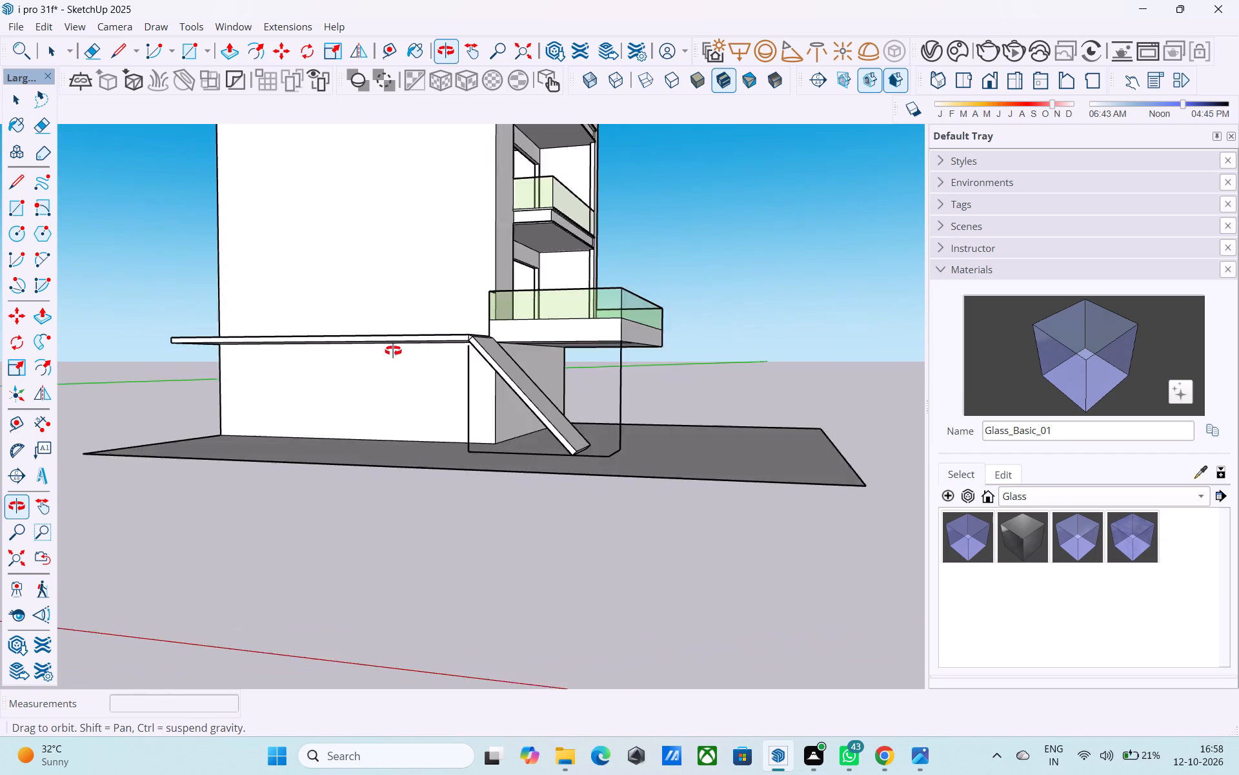
middle_click_drag(393, 351, 589, 346, "shift")
scroll(318, 369, "up", 3)
middle_click_drag(383, 316, 515, 307)
scroll(509, 316, "up", 4)
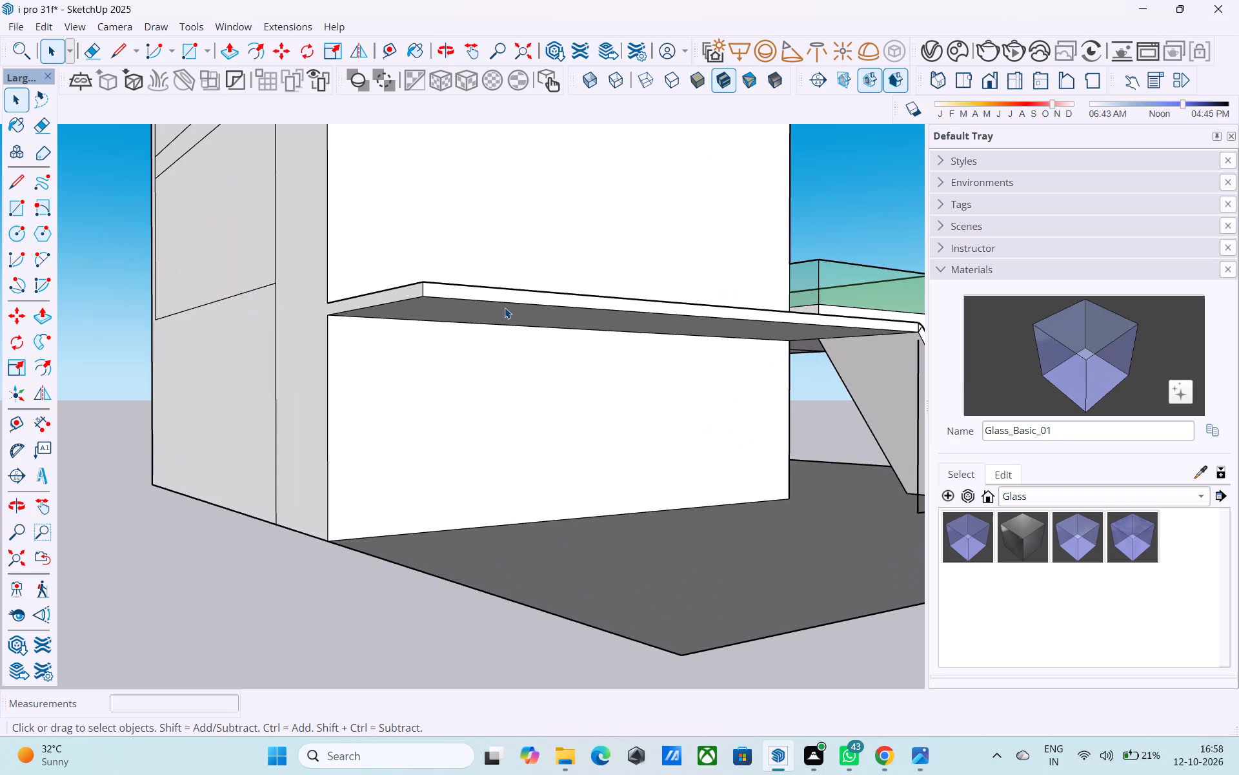
left_click(505, 307)
double_click(503, 307)
left_click(504, 311)
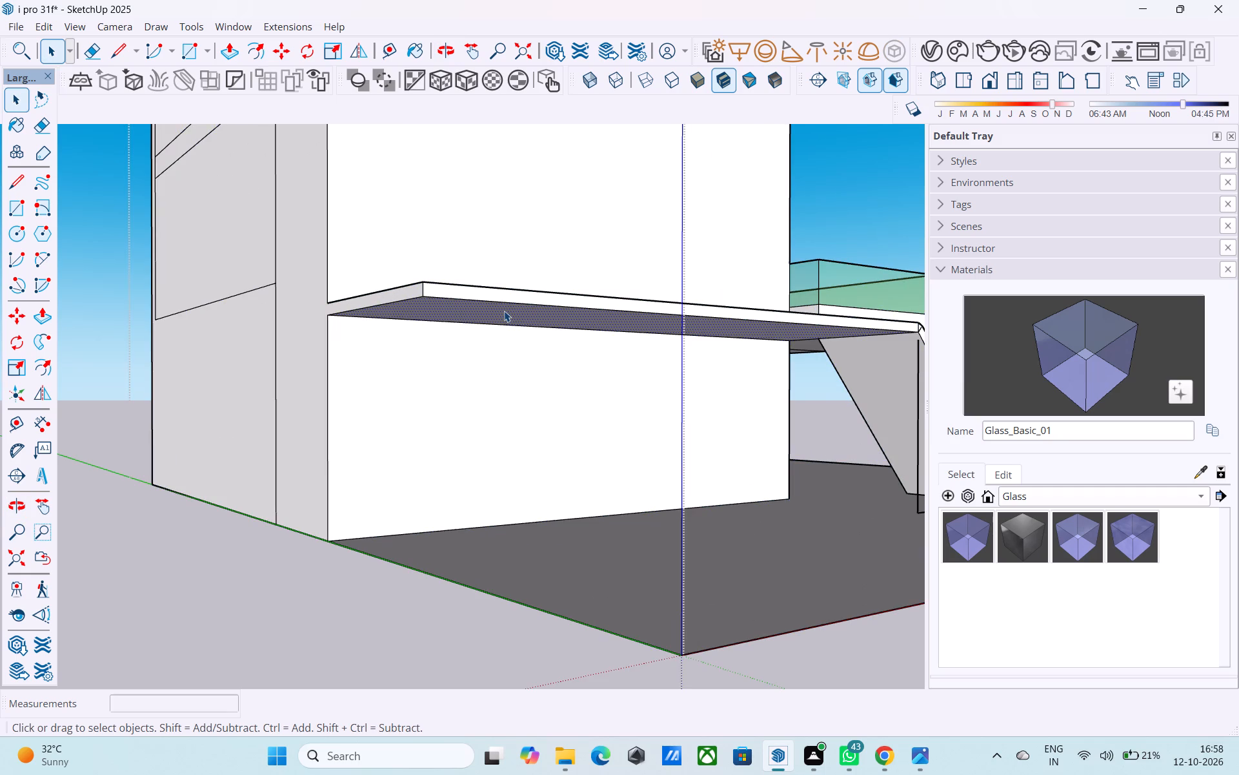
key("p")
left_click(504, 311)
type("2'")
key("Return")
Push/Pull the top face of the side slab down 2'.
middle_click_drag(501, 283, 498, 443)
left_click(485, 391)
key("2")
key("apostrophe")
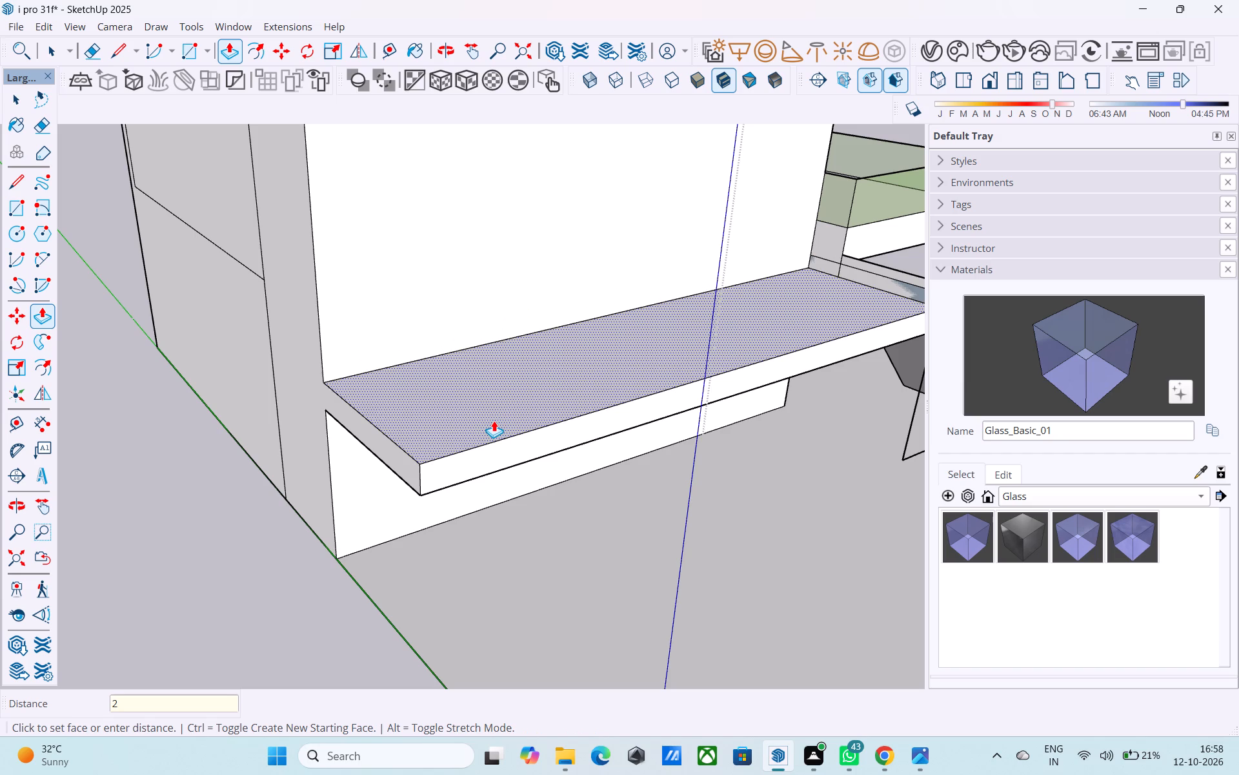
key("Return")
key("space")
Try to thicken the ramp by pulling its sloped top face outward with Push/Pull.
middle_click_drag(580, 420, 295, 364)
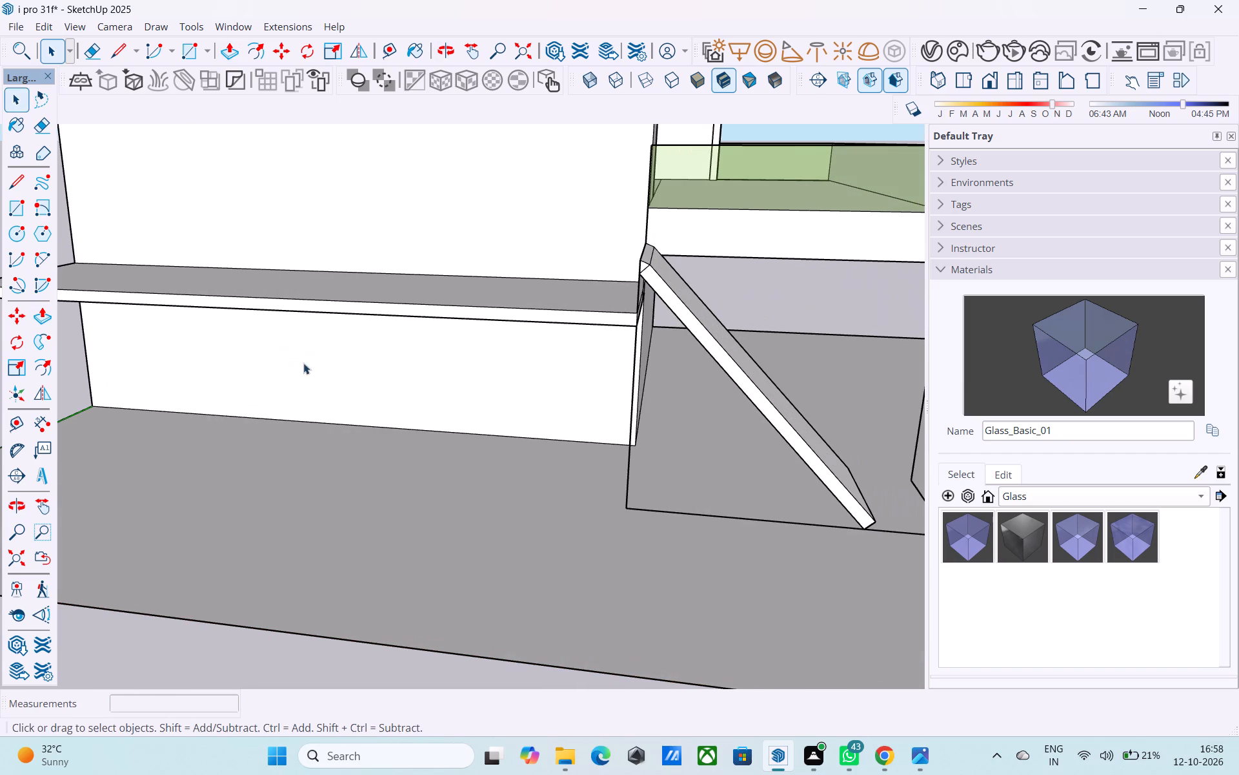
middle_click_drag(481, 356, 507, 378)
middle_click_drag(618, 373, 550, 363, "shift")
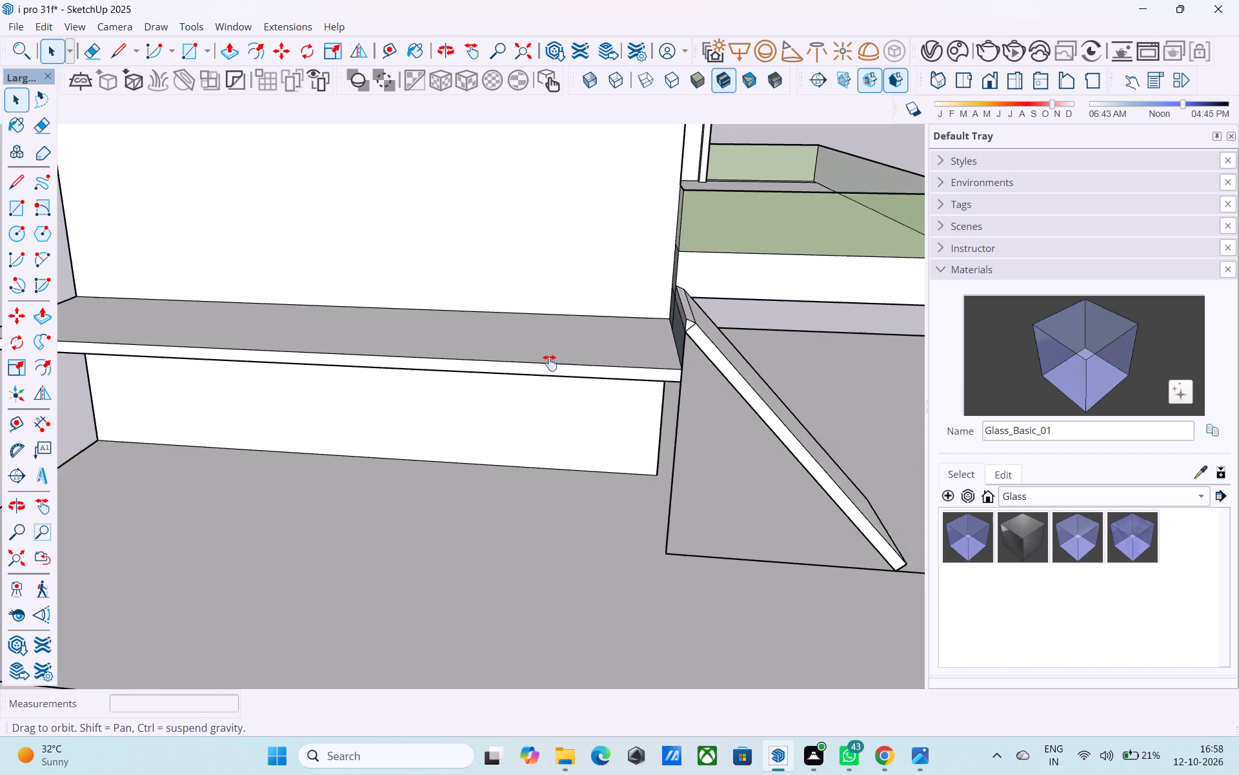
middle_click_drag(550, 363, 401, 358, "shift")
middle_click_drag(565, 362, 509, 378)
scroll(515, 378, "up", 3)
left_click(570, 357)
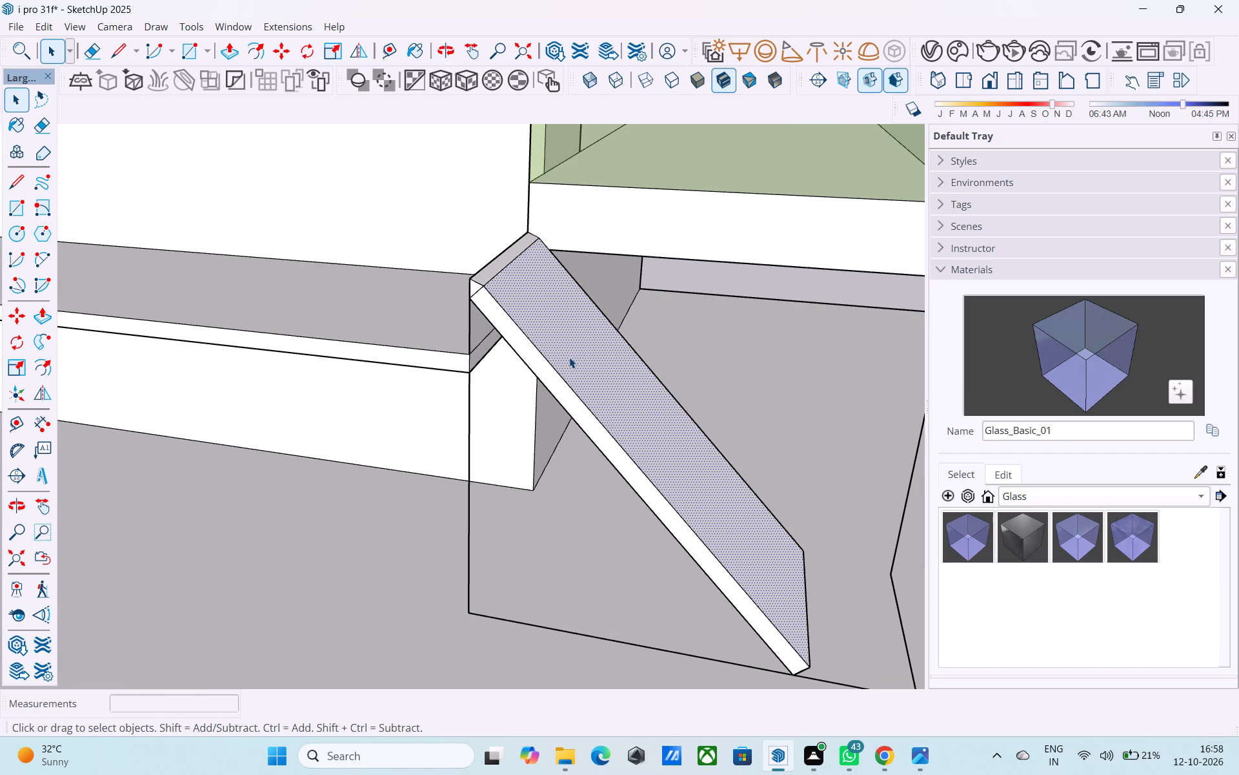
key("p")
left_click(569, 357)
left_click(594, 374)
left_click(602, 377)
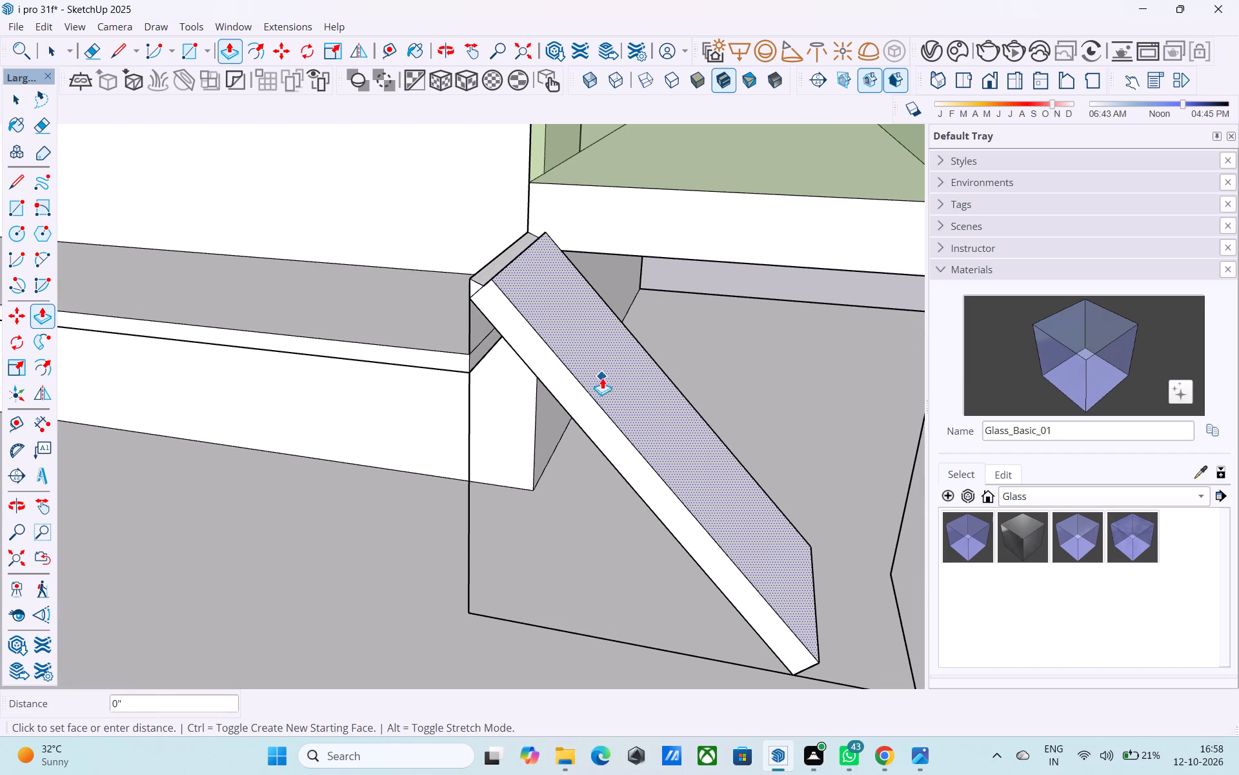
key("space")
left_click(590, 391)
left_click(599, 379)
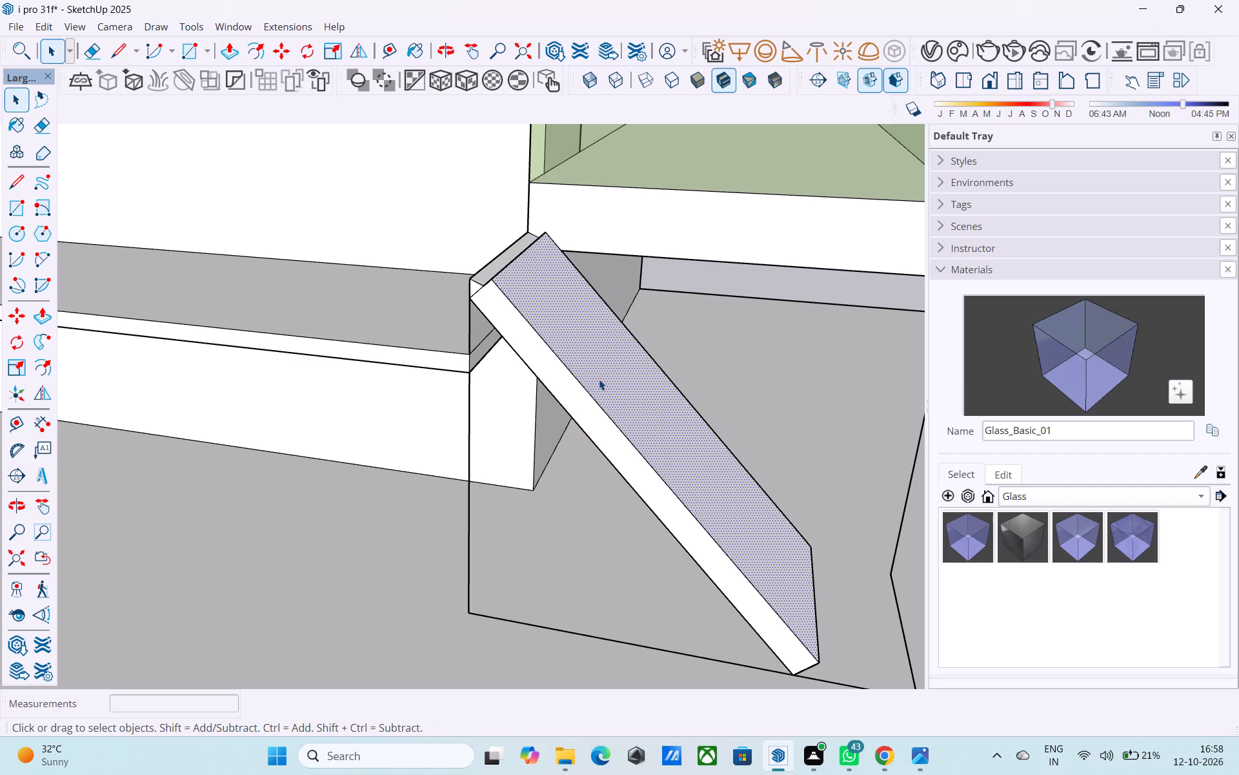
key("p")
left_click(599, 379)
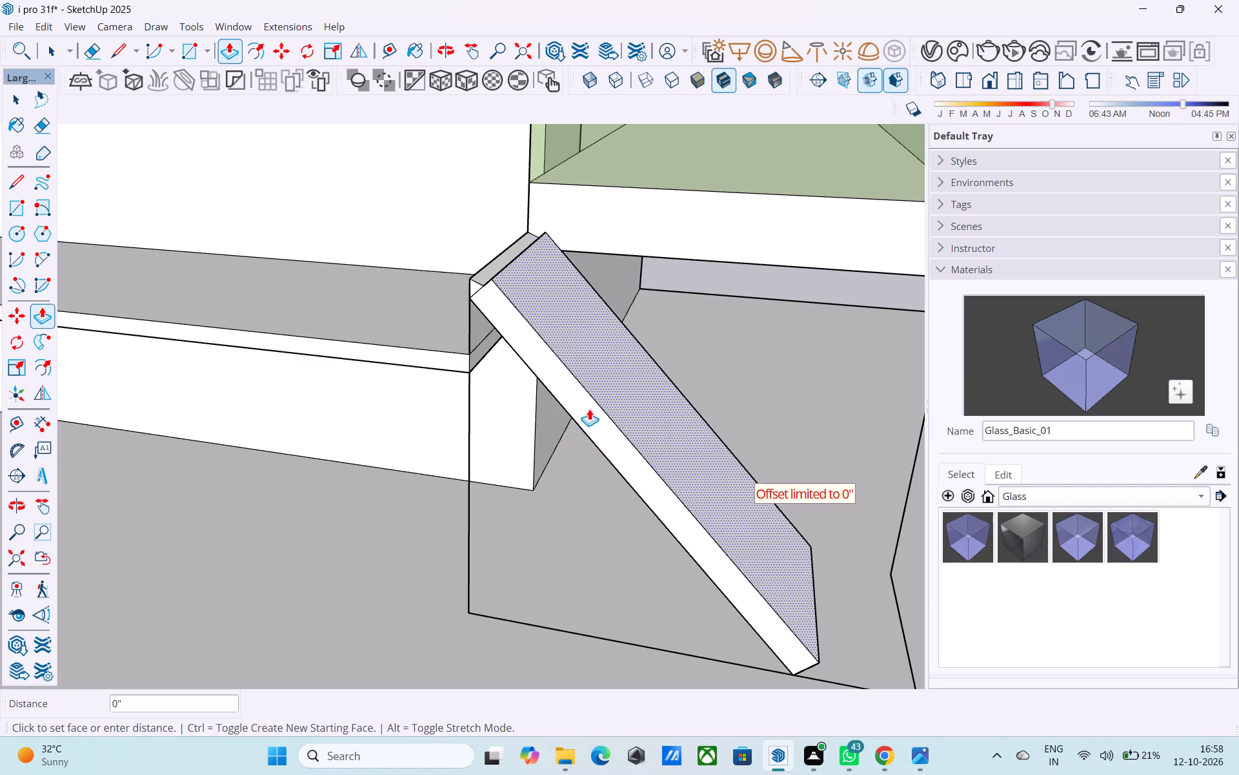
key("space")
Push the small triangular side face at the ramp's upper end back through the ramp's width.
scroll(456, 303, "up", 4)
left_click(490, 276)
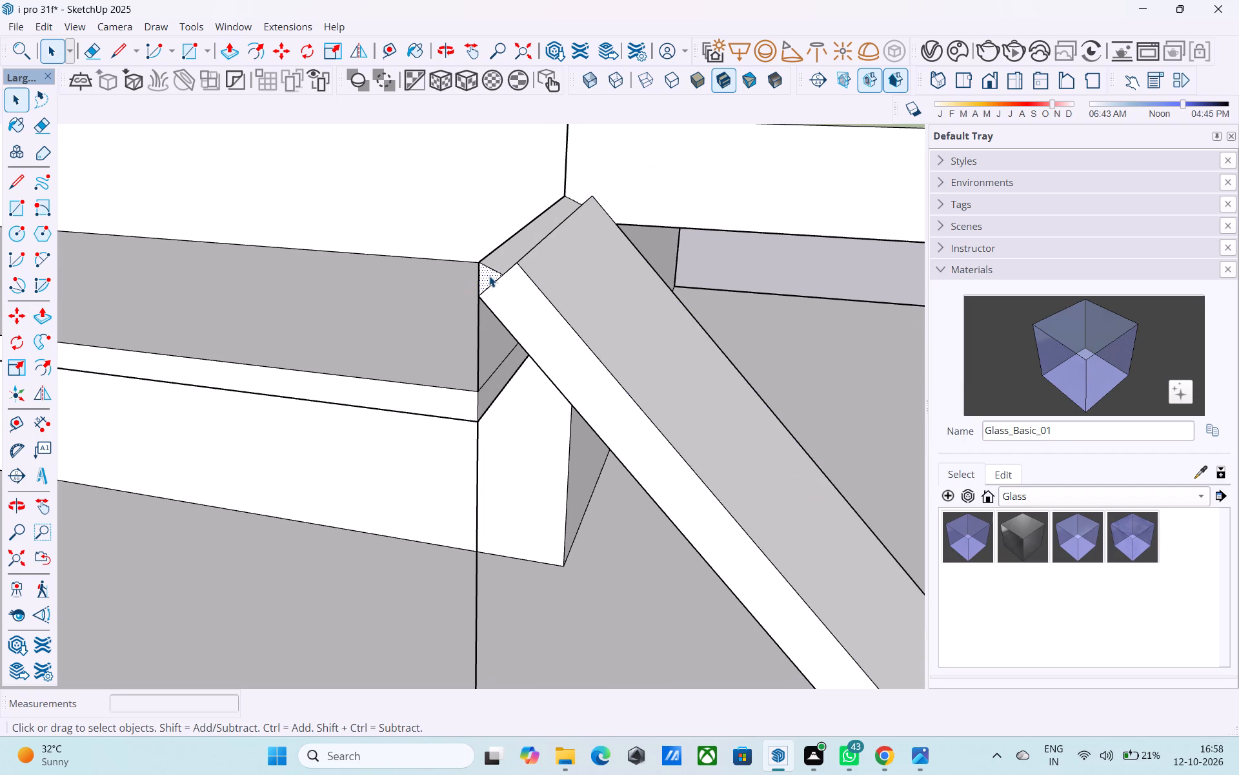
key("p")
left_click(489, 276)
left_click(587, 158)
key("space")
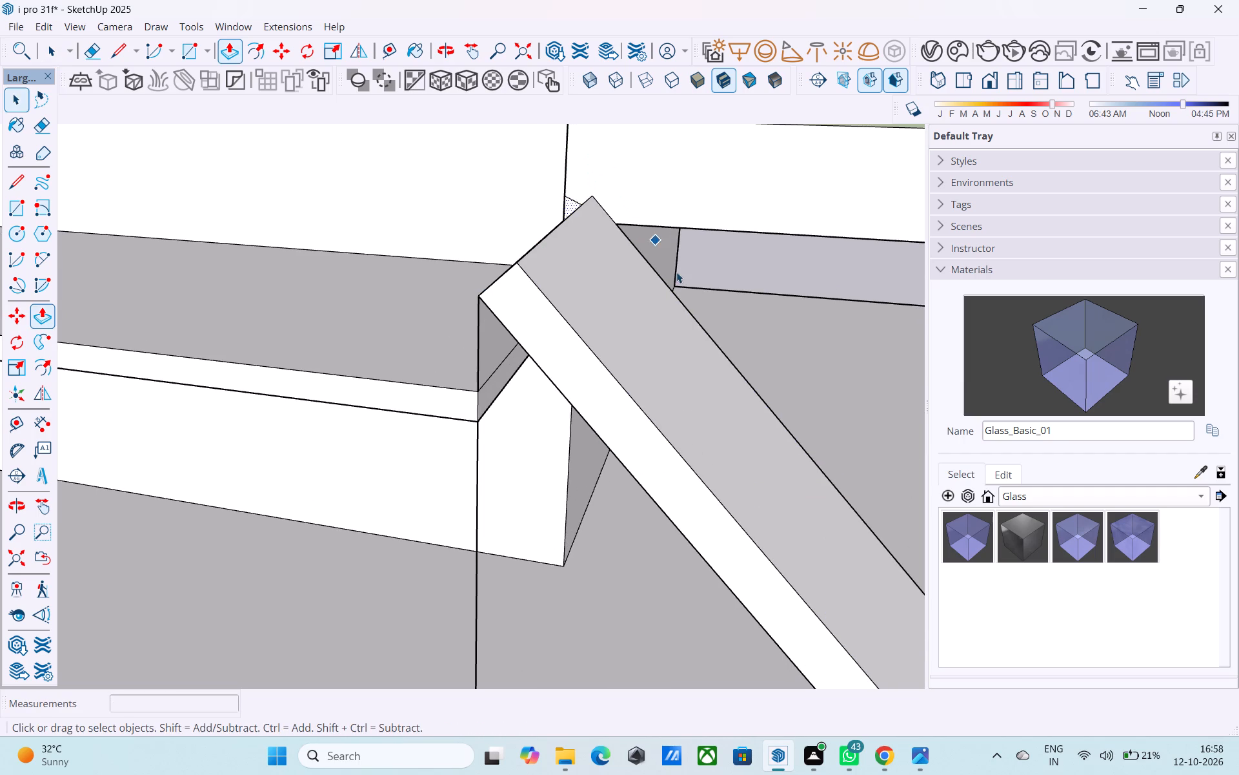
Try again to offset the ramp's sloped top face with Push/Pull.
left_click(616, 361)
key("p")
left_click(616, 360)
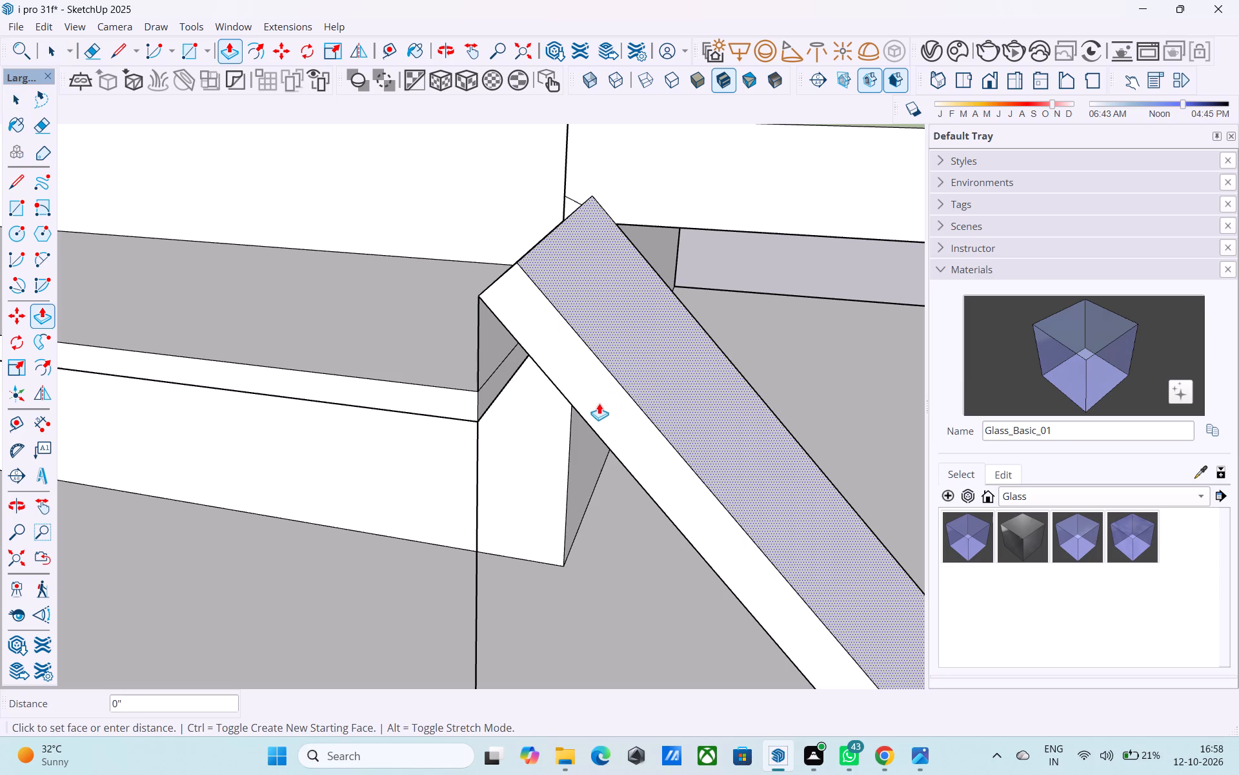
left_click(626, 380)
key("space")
Erase the ramp's long sloping edges to remove its sloped faces, keeping the strip at the foot.
middle_click_drag(592, 407, 779, 435)
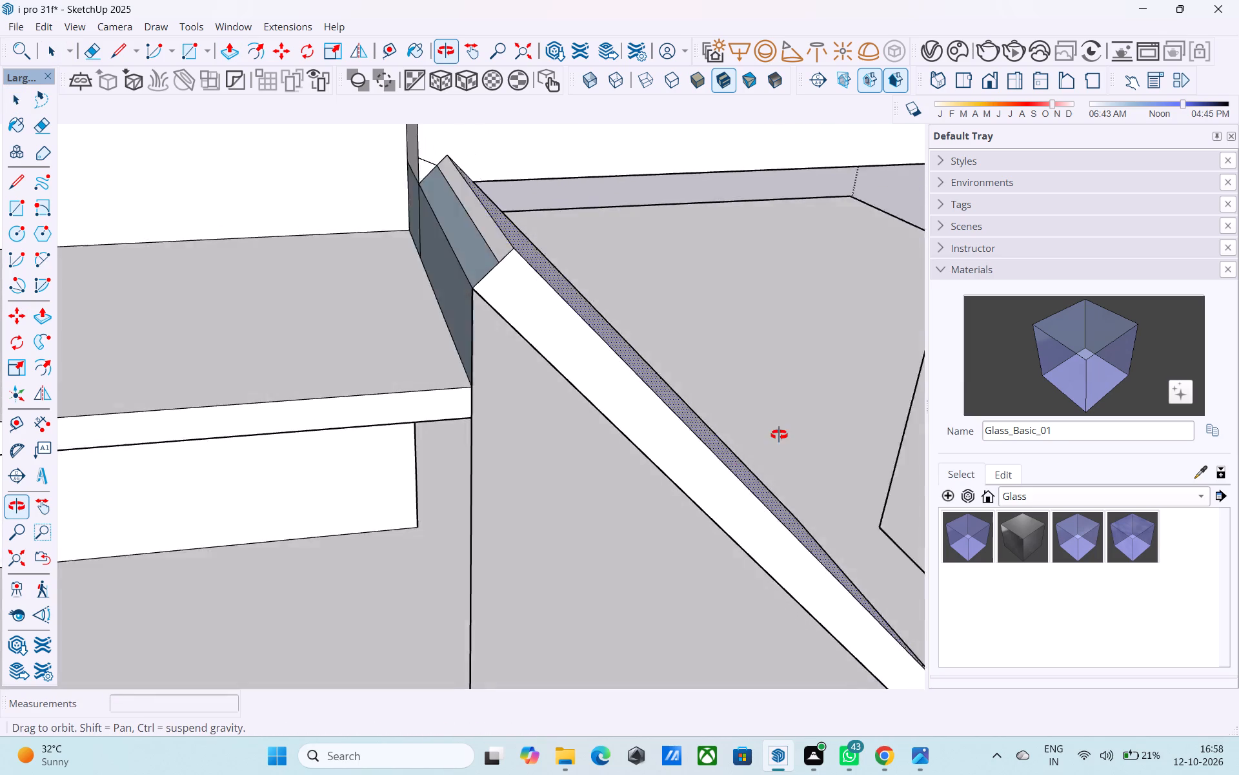
middle_click_drag(779, 435, 800, 428)
scroll(580, 367, "down", 4)
middle_click_drag(580, 367, 561, 300)
key("e")
left_click_drag(598, 336, 593, 397)
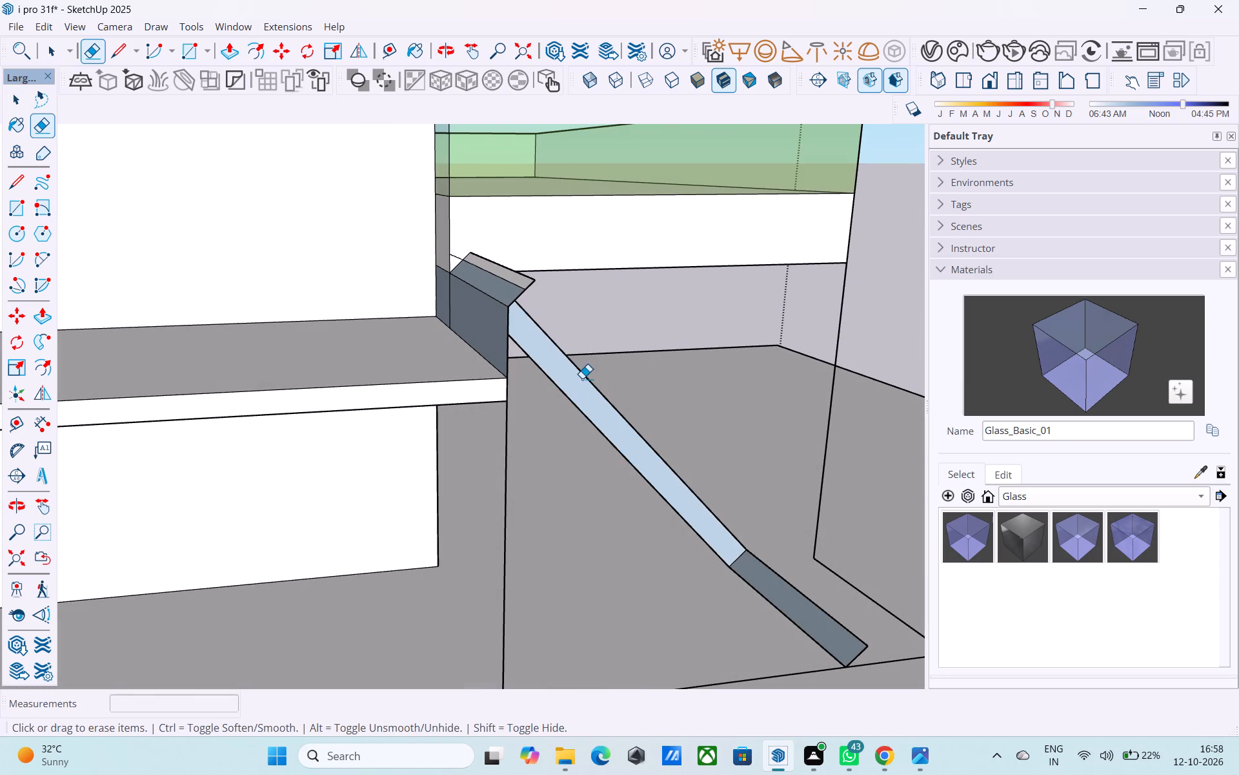
left_click_drag(582, 378, 563, 406)
left_click_drag(578, 375, 585, 370)
Erase the leftover ramp faces and stray edges at the upper end beside the side slab.
middle_click_drag(572, 371, 666, 379)
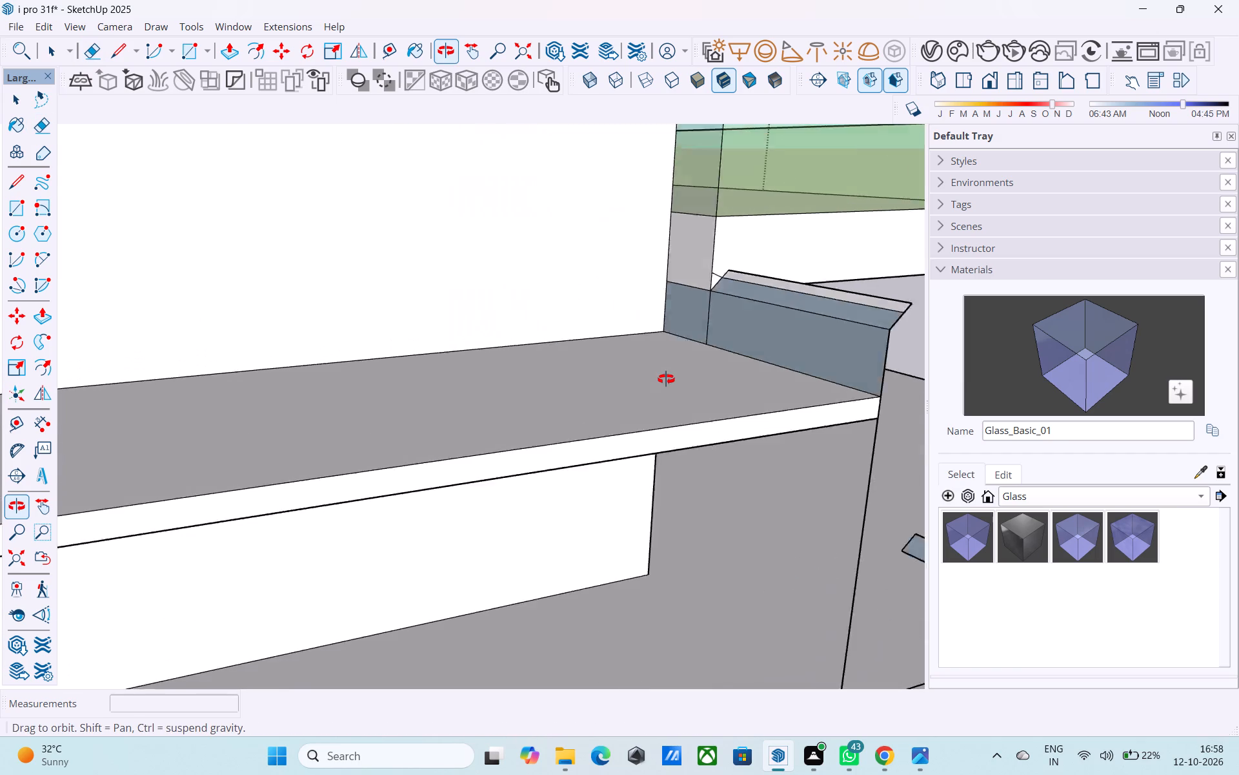
middle_click_drag(666, 379, 665, 379)
middle_click_drag(665, 379, 371, 374)
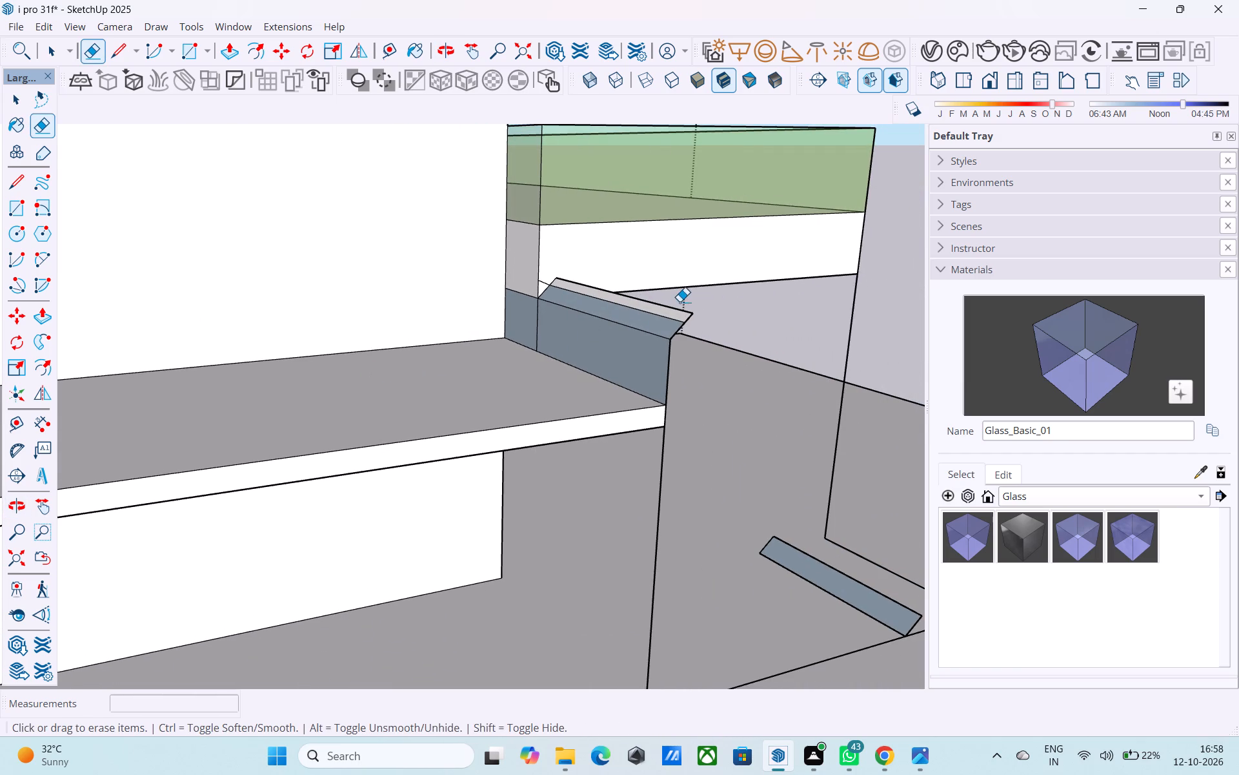
left_click_drag(680, 302, 659, 338)
left_click_drag(670, 348, 679, 354)
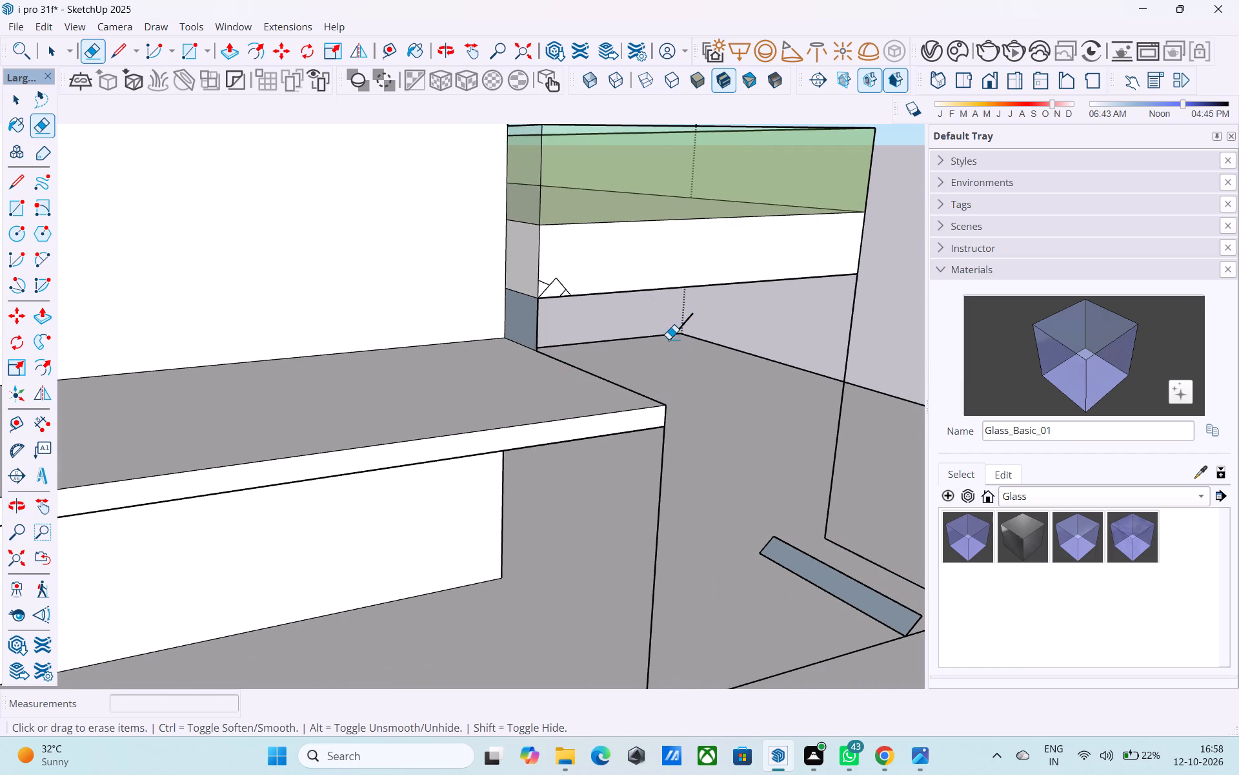
left_click_drag(669, 338, 680, 343)
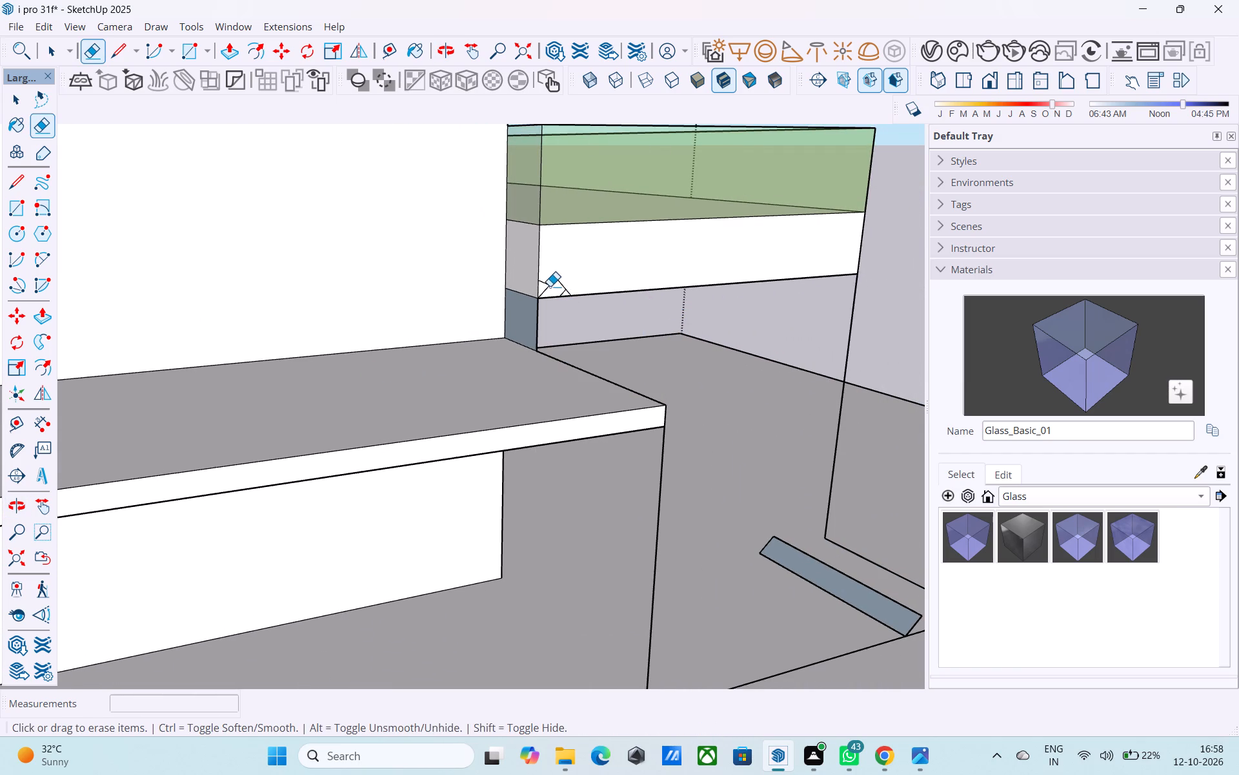
left_click(550, 286)
left_click(559, 287)
left_click(567, 289)
key("space")
Examine the lowered side slab and the remaining ramp foot from the front and side.
middle_click_drag(587, 336, 183, 279)
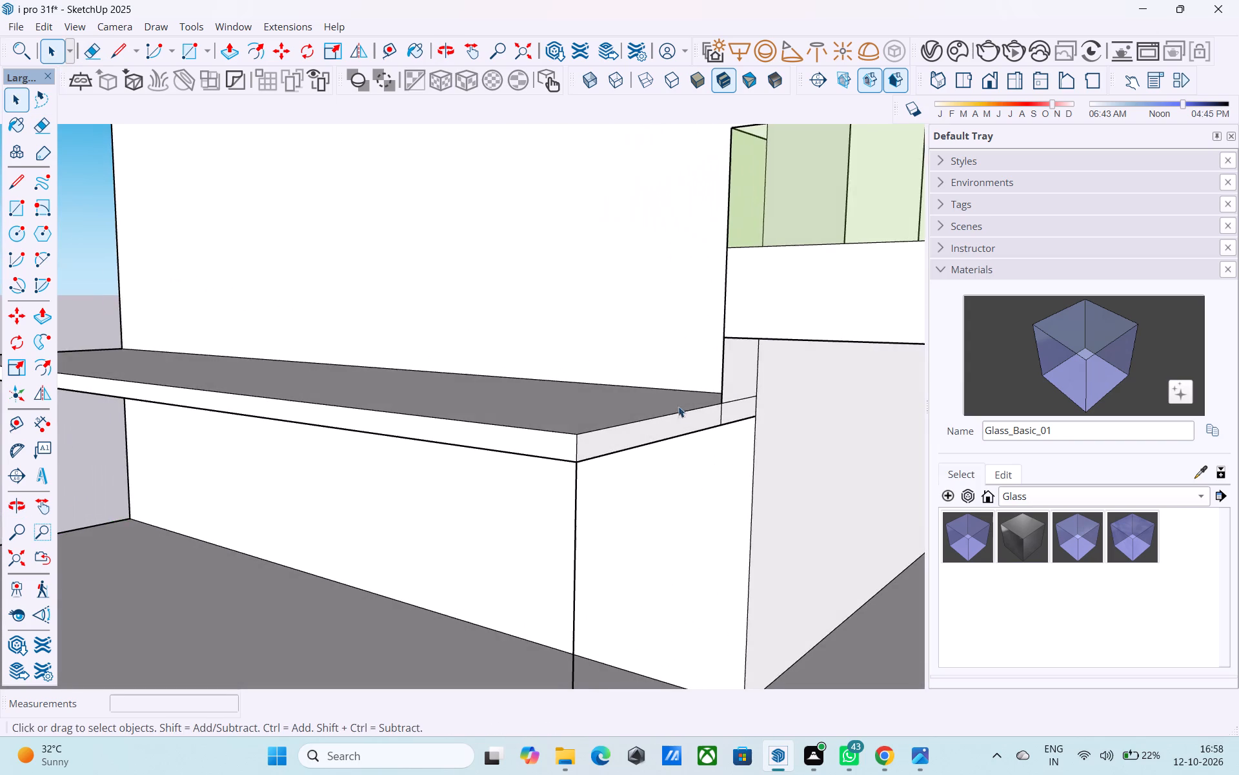
scroll(613, 405, "down", 5)
middle_click_drag(695, 433, 579, 431)
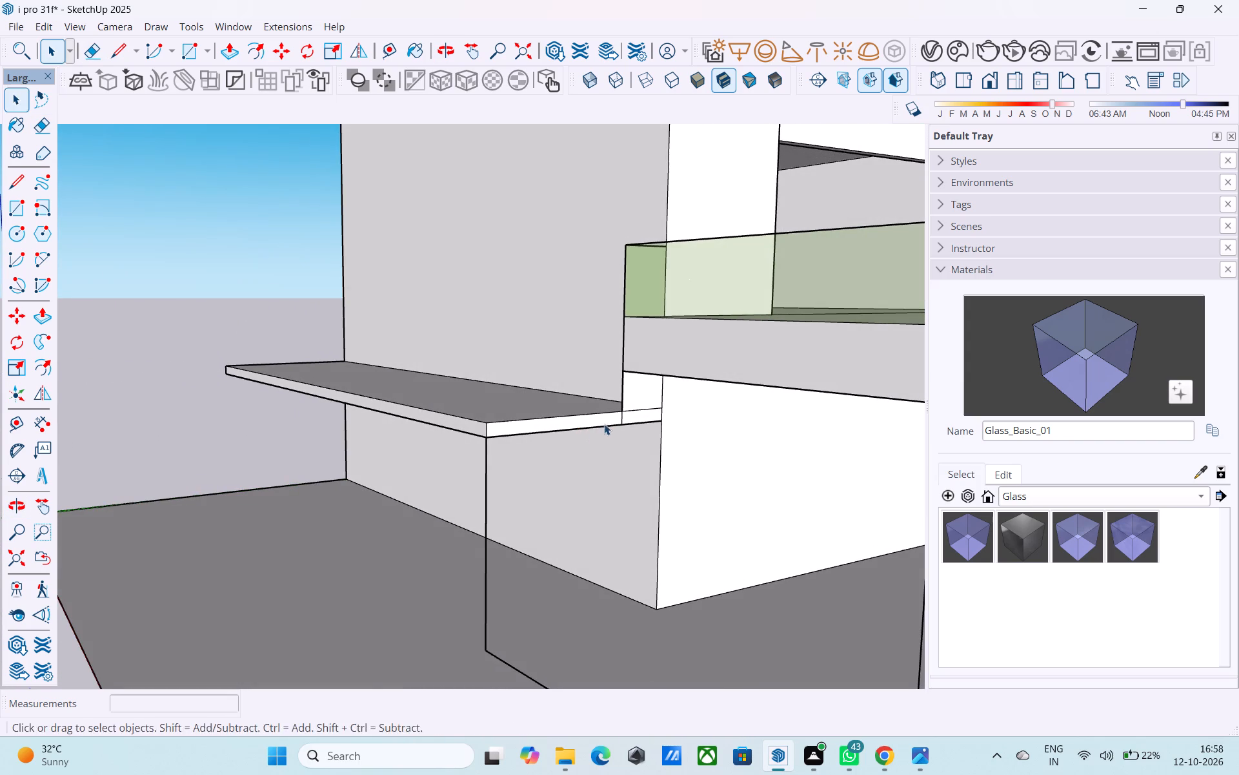
middle_click_drag(602, 423, 563, 411)
scroll(549, 429, "down", 6)
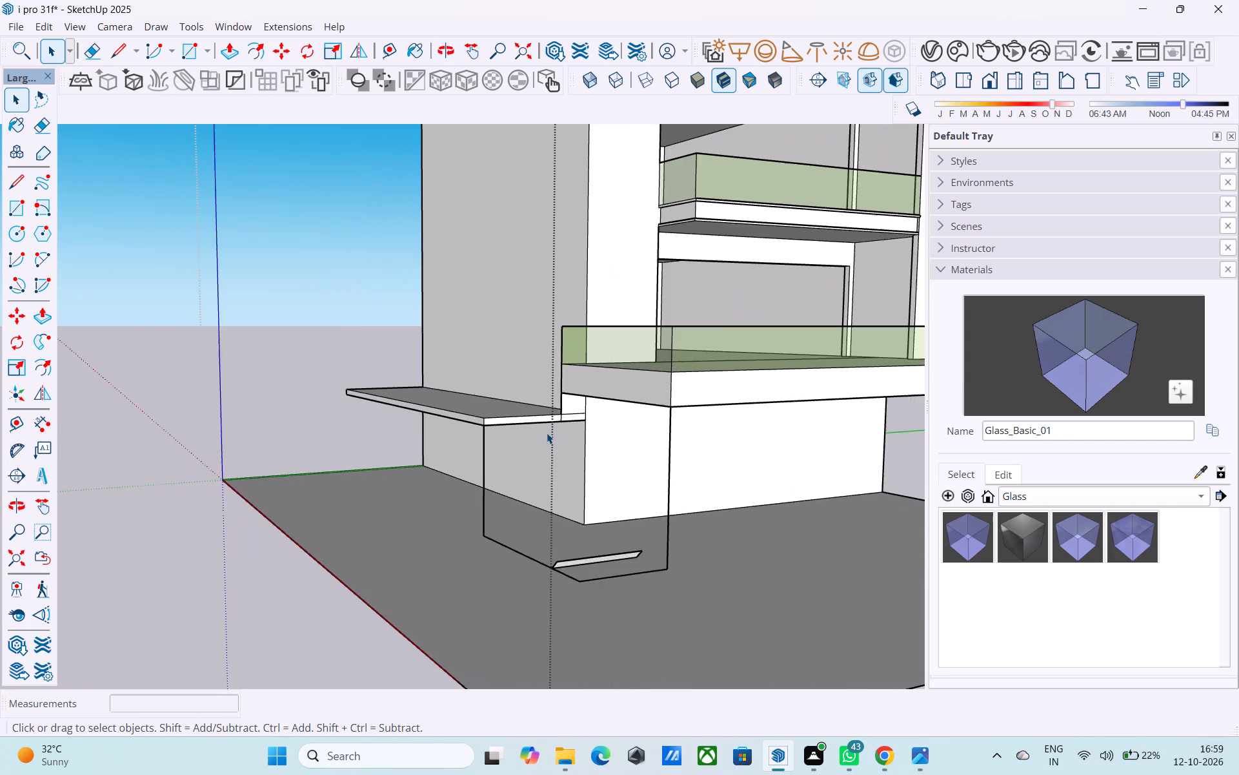
middle_click_drag(543, 437, 553, 470)
middle_click_drag(584, 497, 549, 454)
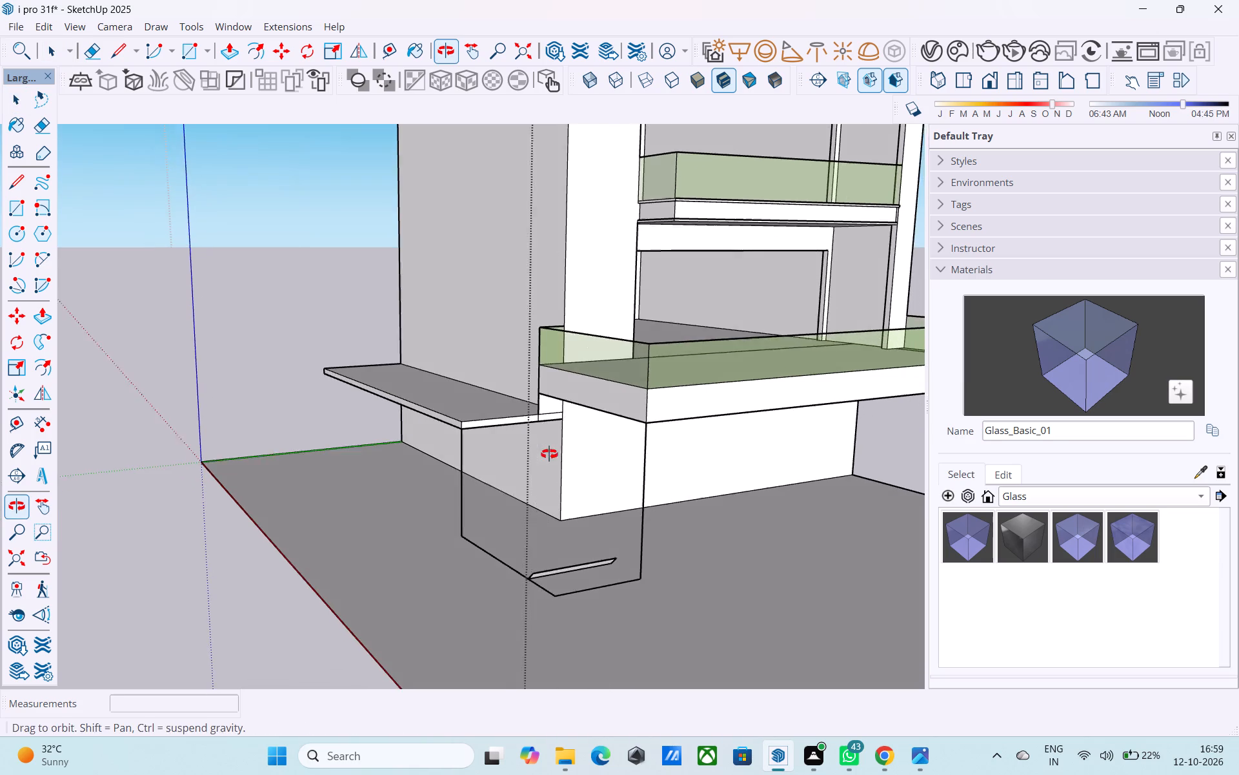
middle_click_drag(549, 454, 549, 453)
scroll(548, 436, "down", 4)
middle_click_drag(548, 436, 570, 426)
scroll(571, 422, "up", 4)
scroll(573, 419, "down", 3)
middle_click_drag(573, 419, 616, 410)
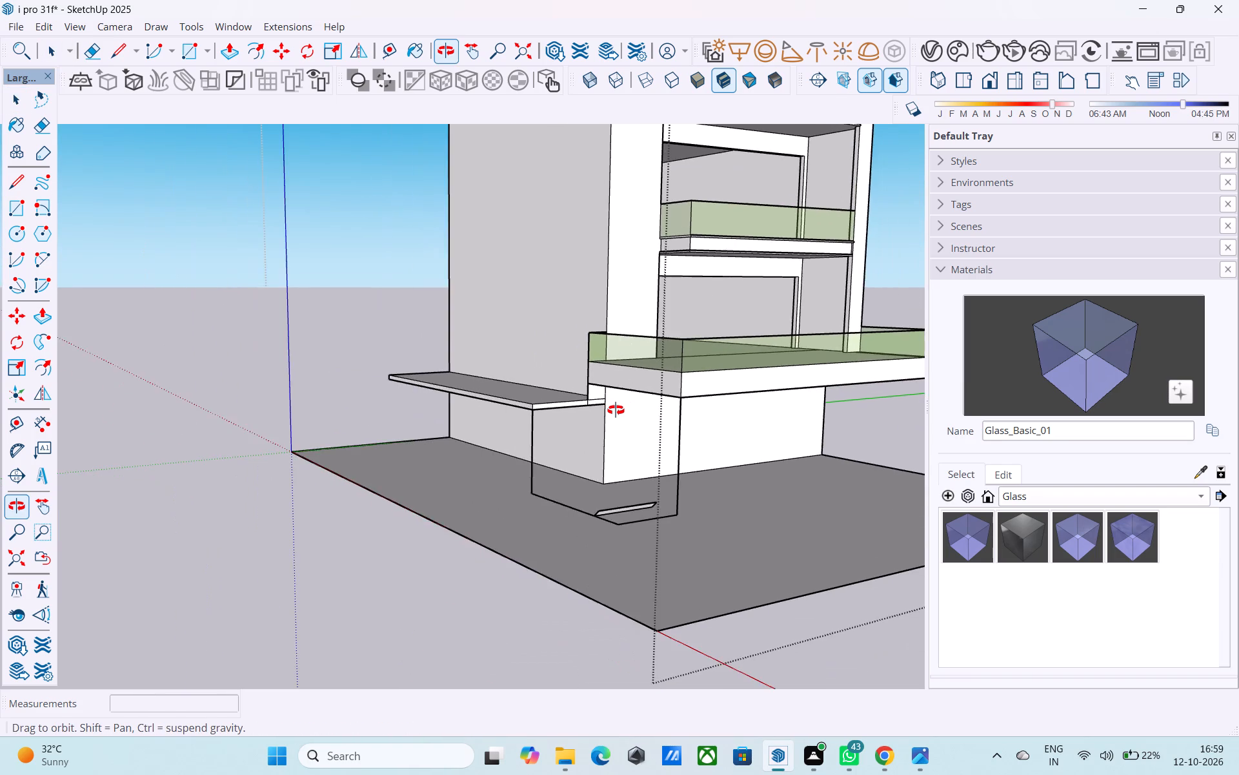
middle_click_drag(616, 410, 507, 420)
scroll(507, 420, "up", 3)
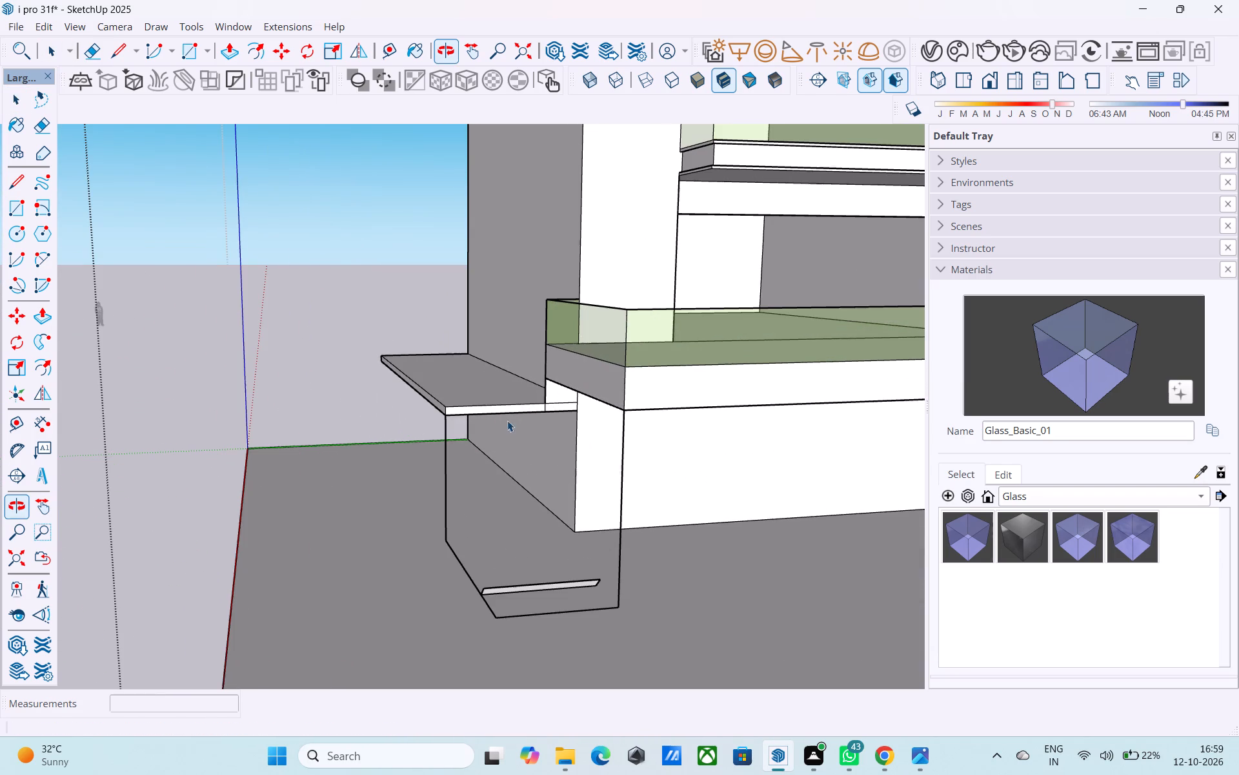
Draw the ramp's outer side: a short vertical at the foot's upper corner and a sloping line up to the slab's lower outer corner.
key("l")
middle_click_drag(512, 565, 638, 556)
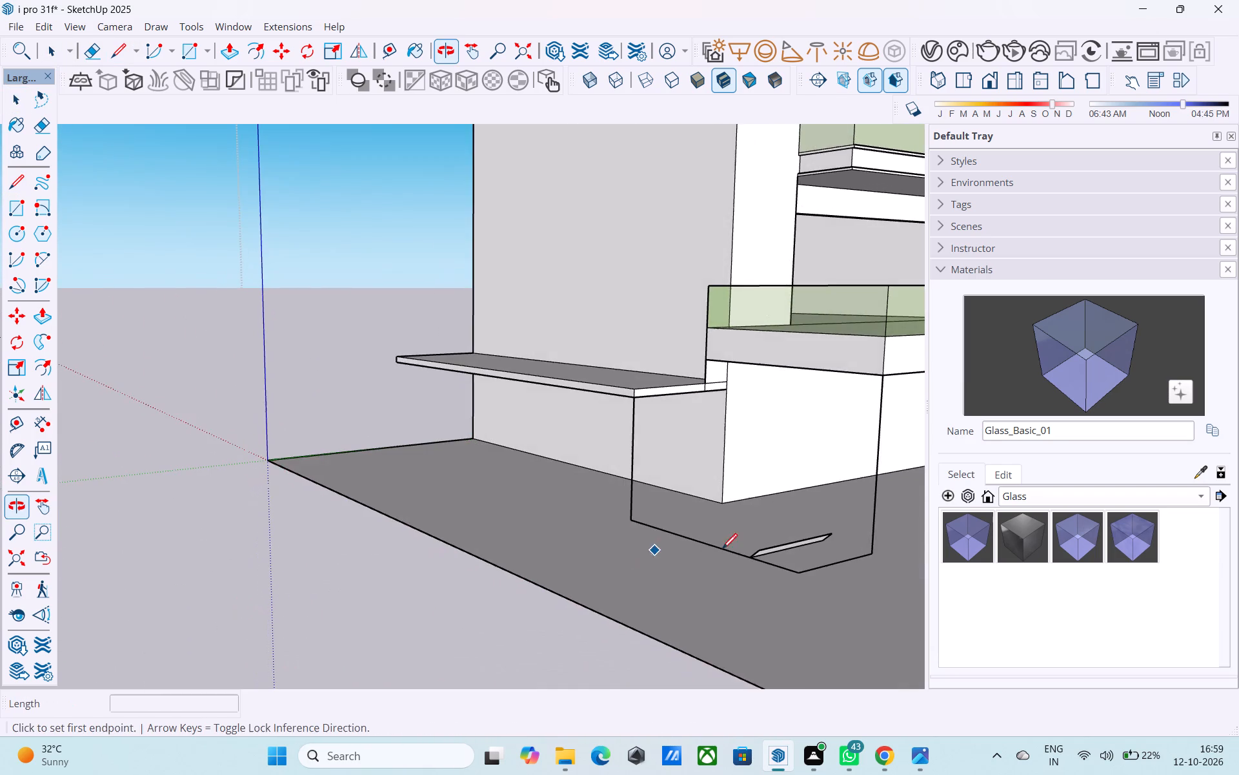
scroll(790, 558, "up", 8)
left_click(753, 538)
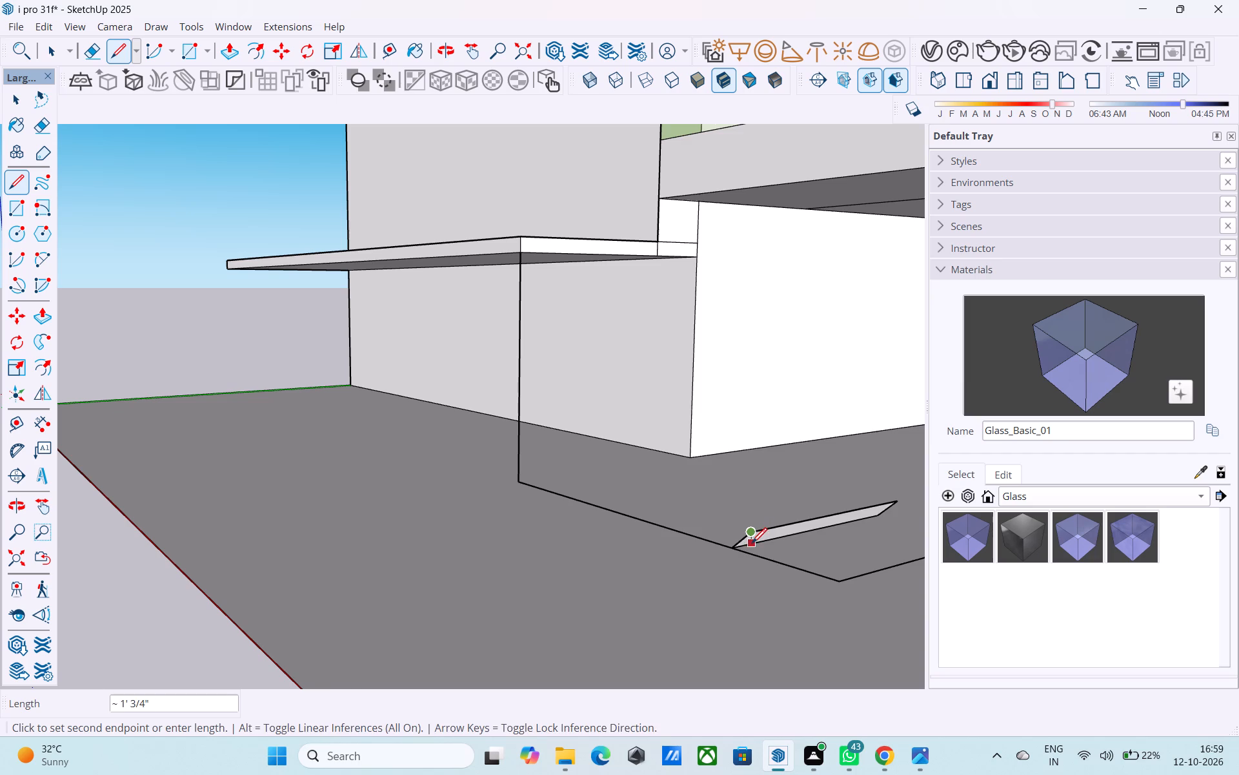
left_click(754, 550)
left_click(749, 538)
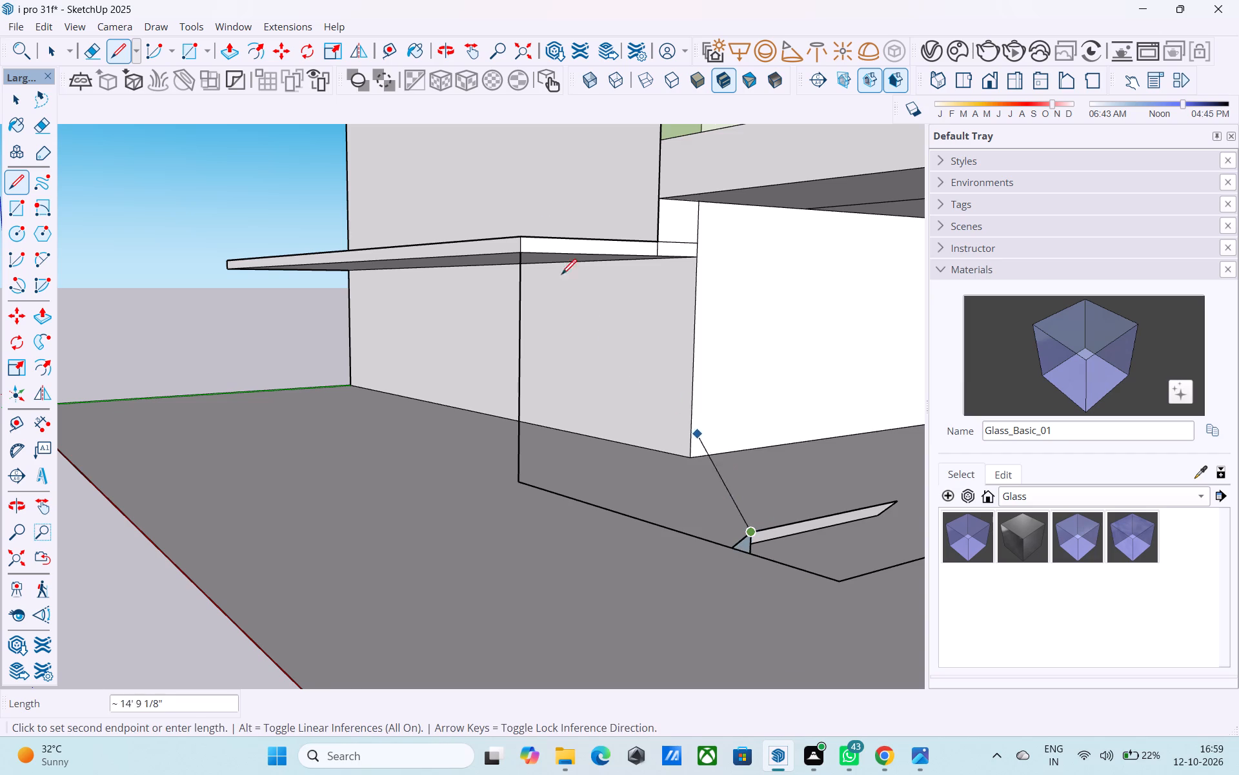
left_click(523, 252)
Draw a sloping line about 12' long from the foot's inner upper corner to the slab's lower corner at the wall, closing the ramp surface.
middle_click_drag(521, 408, 379, 407)
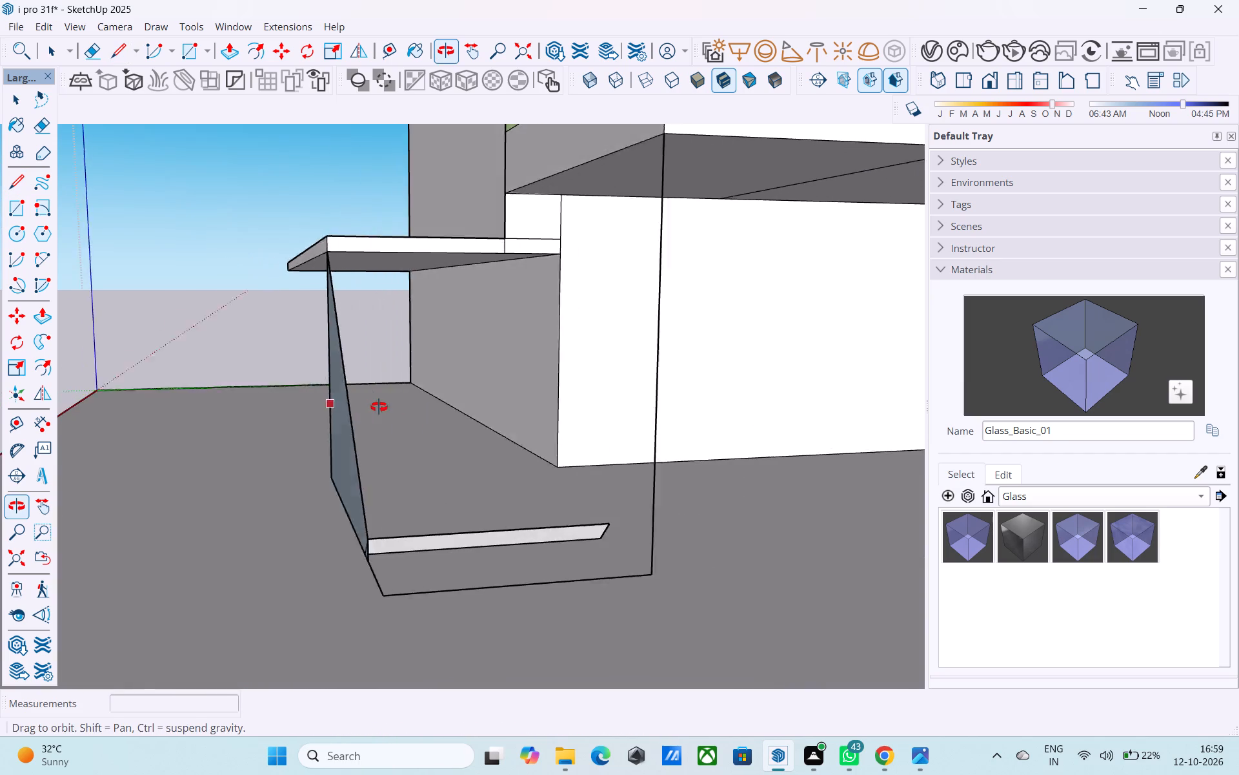
middle_click_drag(379, 407, 376, 407)
middle_click_drag(376, 407, 394, 407)
scroll(394, 406, "down", 3)
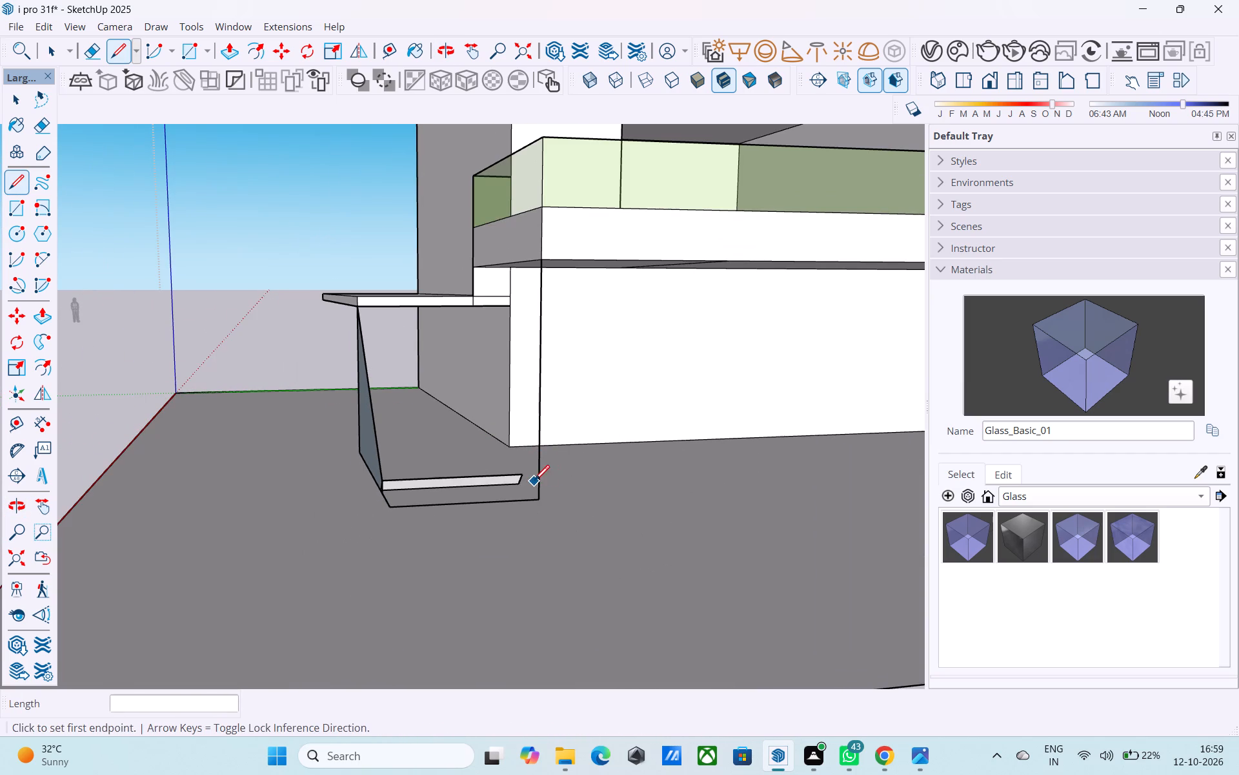
scroll(523, 485, "up", 8)
left_click(518, 465)
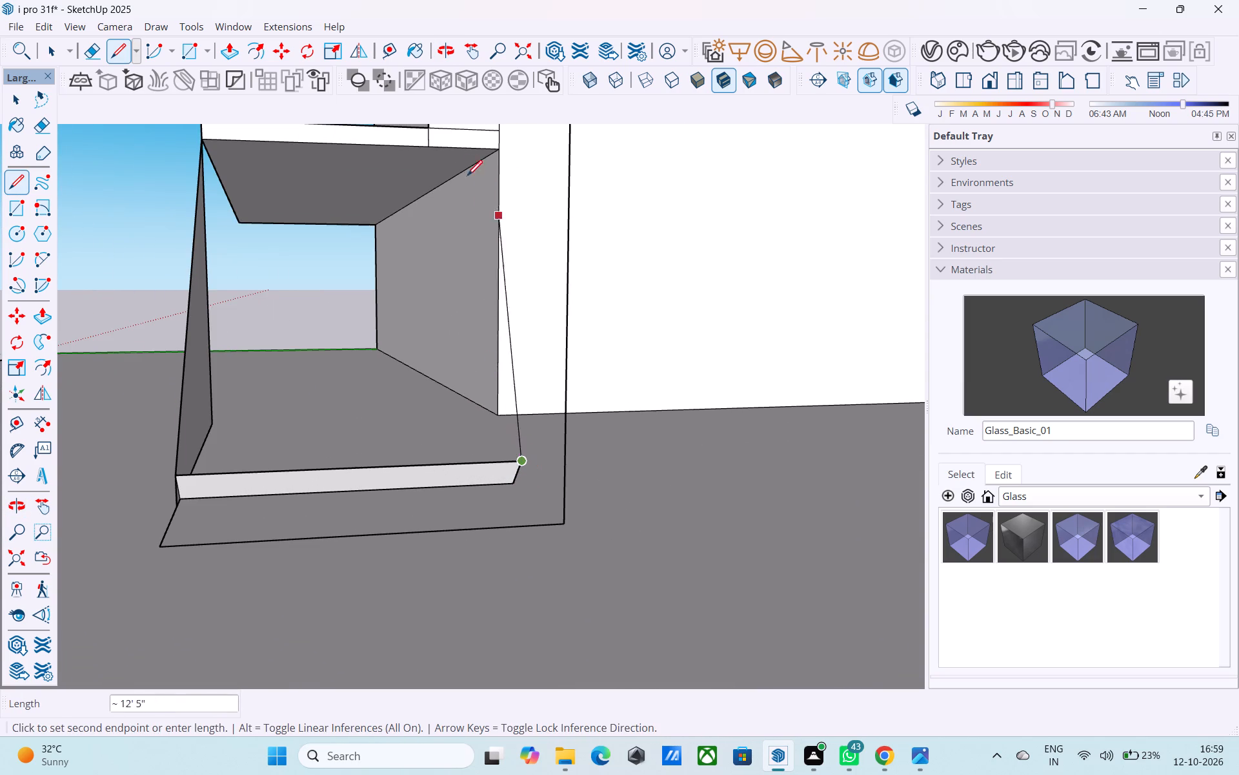
left_click(499, 149)
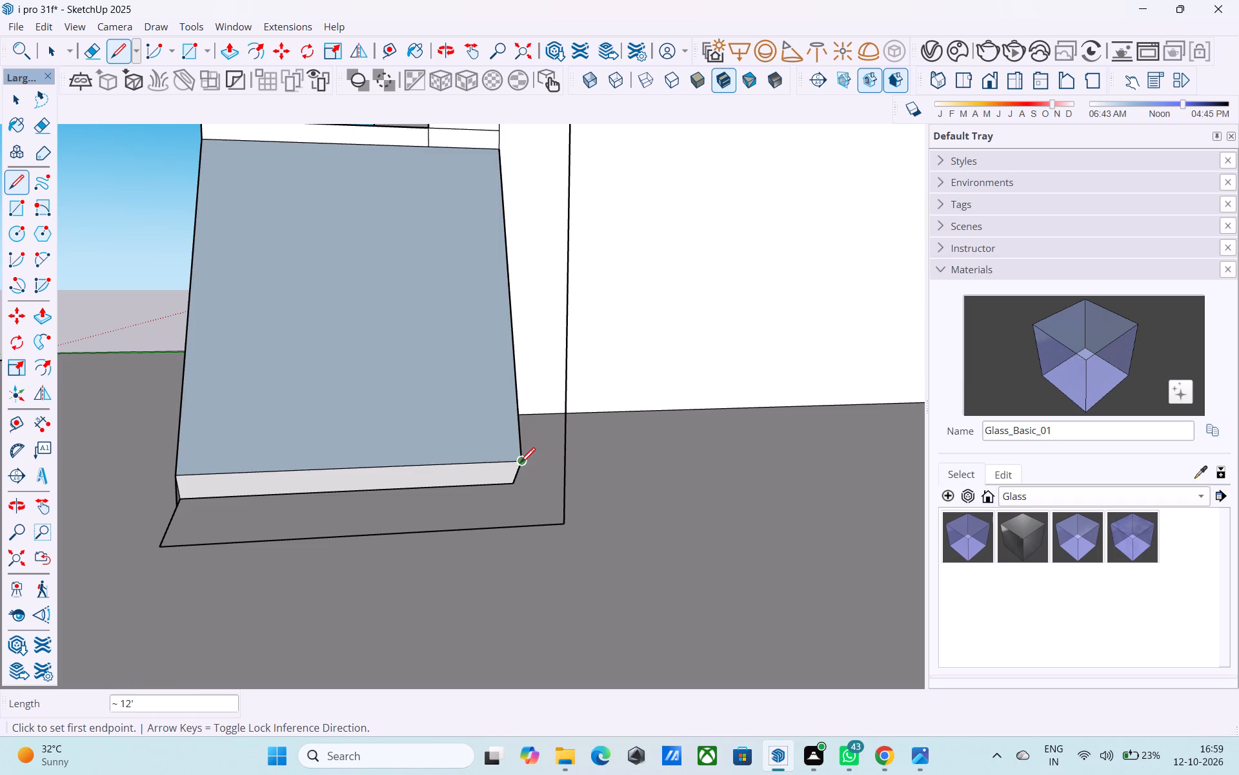
Draw a short vertical edge at the foot's inner corner and a bottom edge across the ramp to close its front face.
left_click(521, 462)
left_click(523, 488)
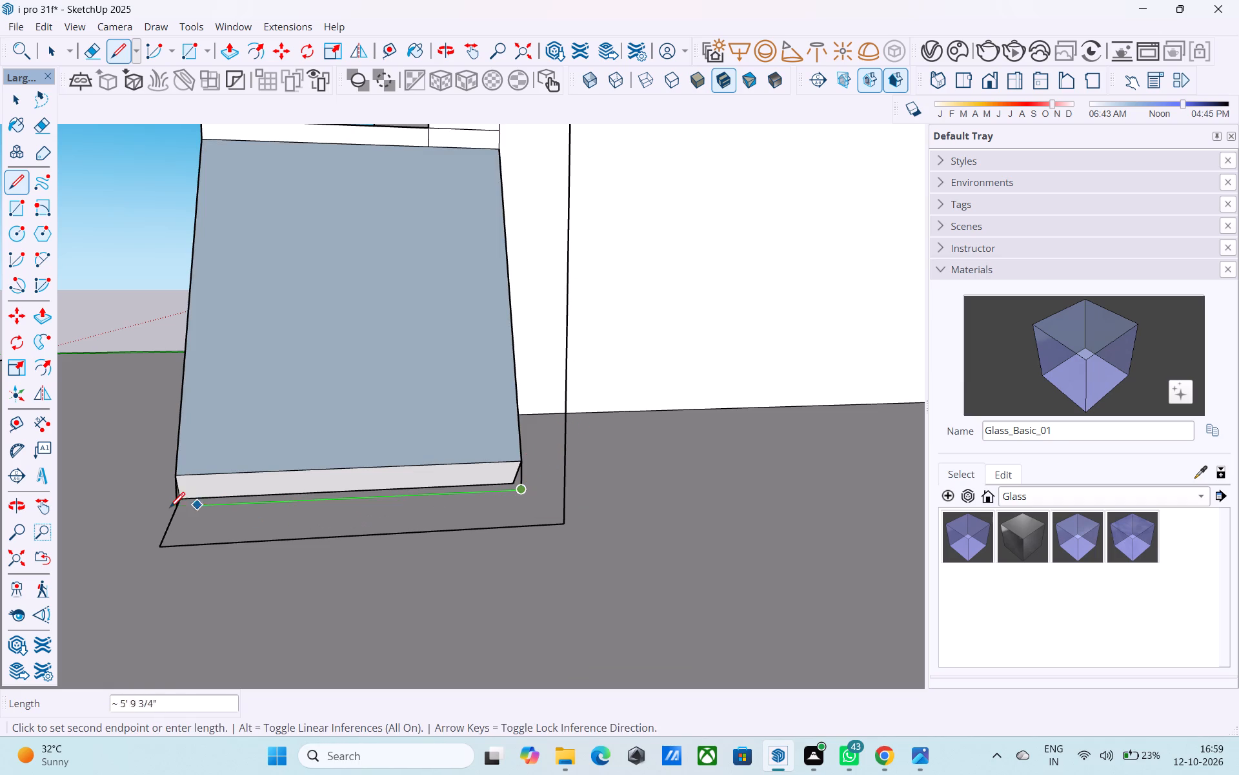
left_click(169, 508)
key("space")
middle_click_drag(345, 509, 614, 493)
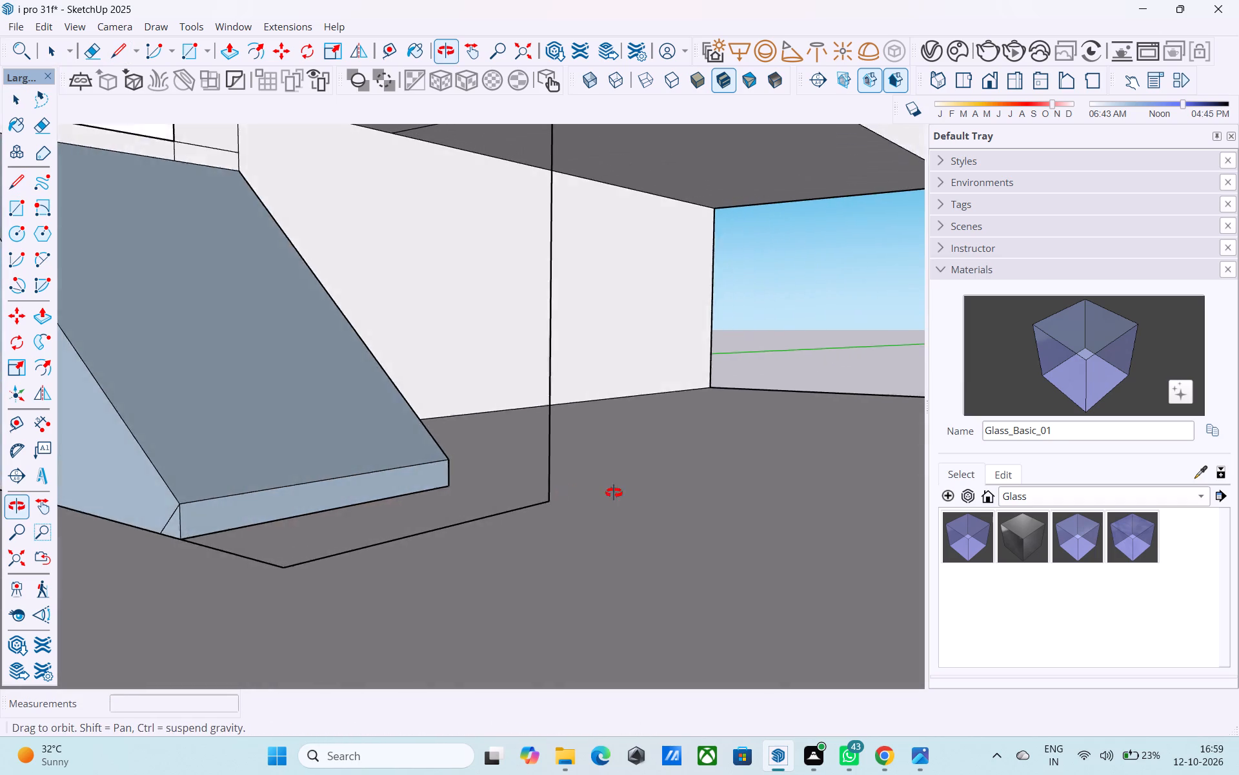
Reverse the ramp's triangular outer side face and its sloping top face.
middle_click_drag(614, 493, 636, 488)
scroll(693, 457, "down", 11)
middle_click_drag(455, 495, 685, 495)
scroll(830, 442, "down", 6)
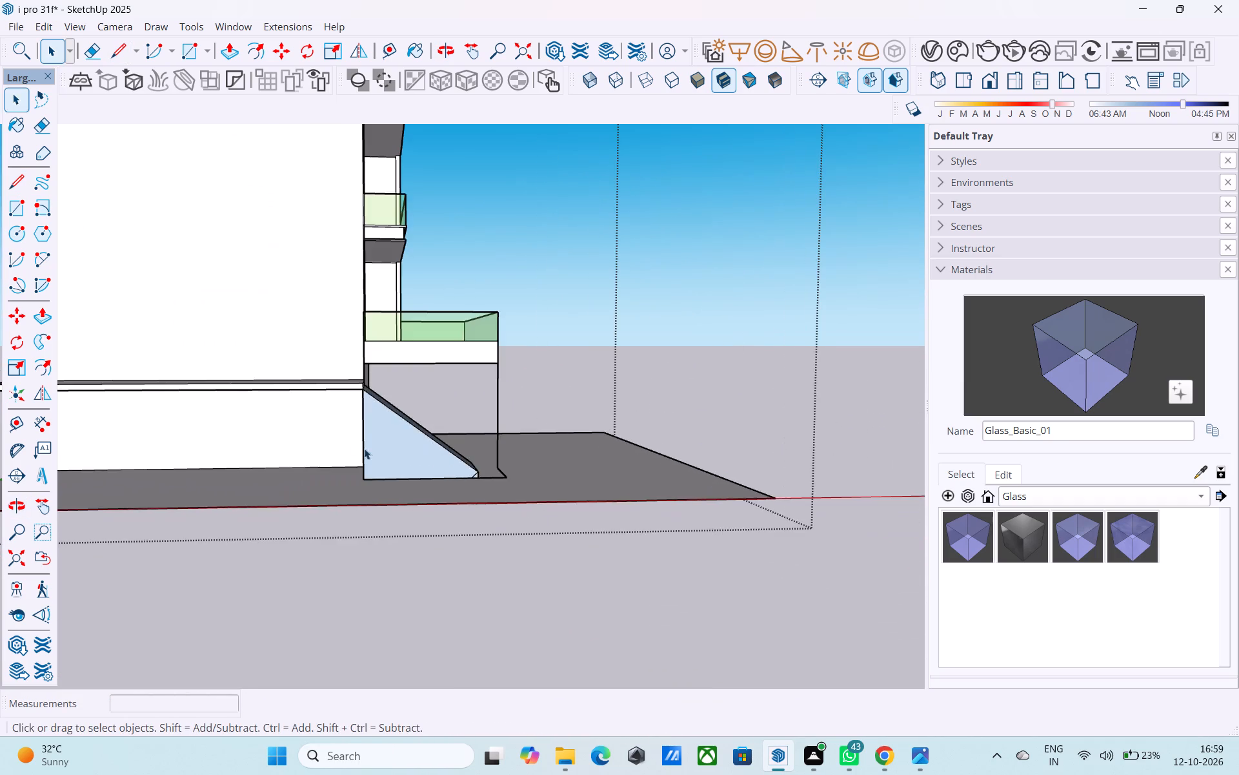
middle_click_drag(364, 448, 363, 525)
scroll(376, 501, "up", 4)
left_click(378, 499)
right_click(378, 499)
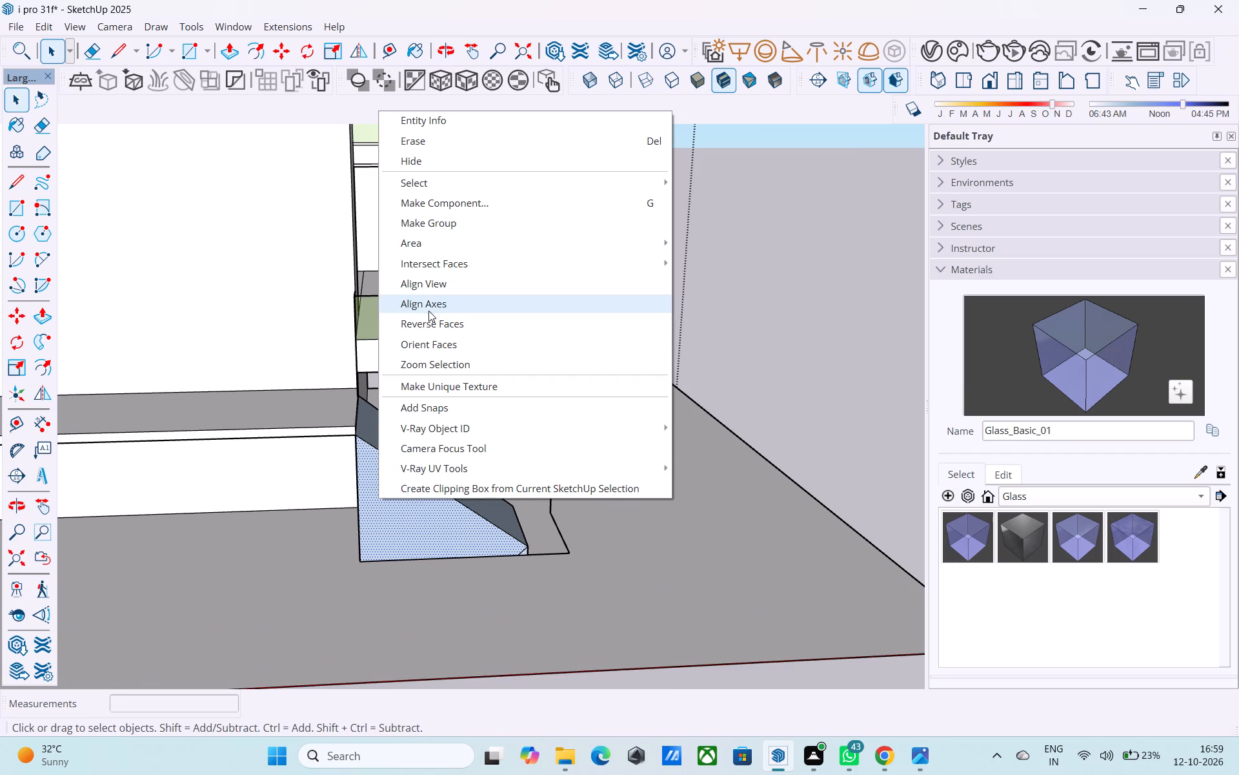
left_click(430, 324)
middle_click_drag(438, 422, 377, 475)
left_click(336, 521)
right_click(336, 521)
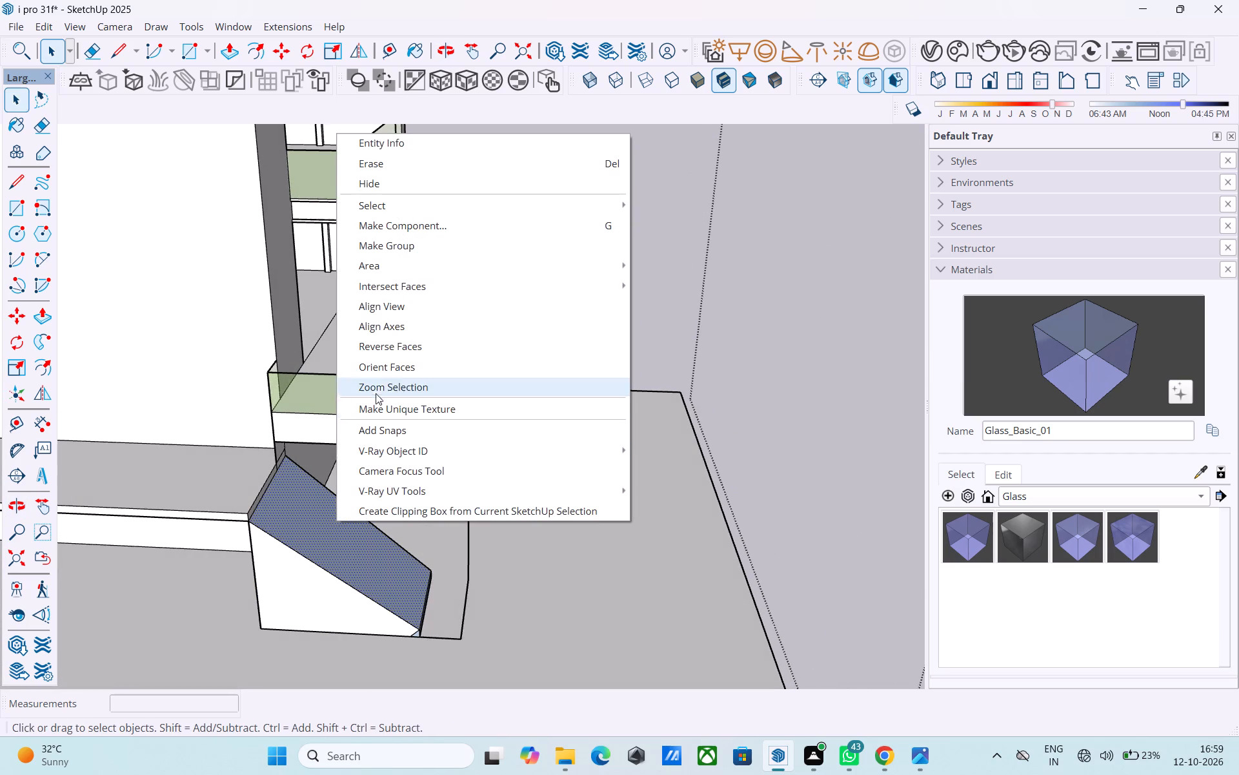
left_click(382, 348)
Draw a ground-level line about 9' 9" long from the ramp foot's inner bottom corner to the wall corner, closing the inner side face.
middle_click_drag(507, 478, 534, 435)
scroll(709, 333, "down", 5)
middle_click_drag(629, 419, 296, 448)
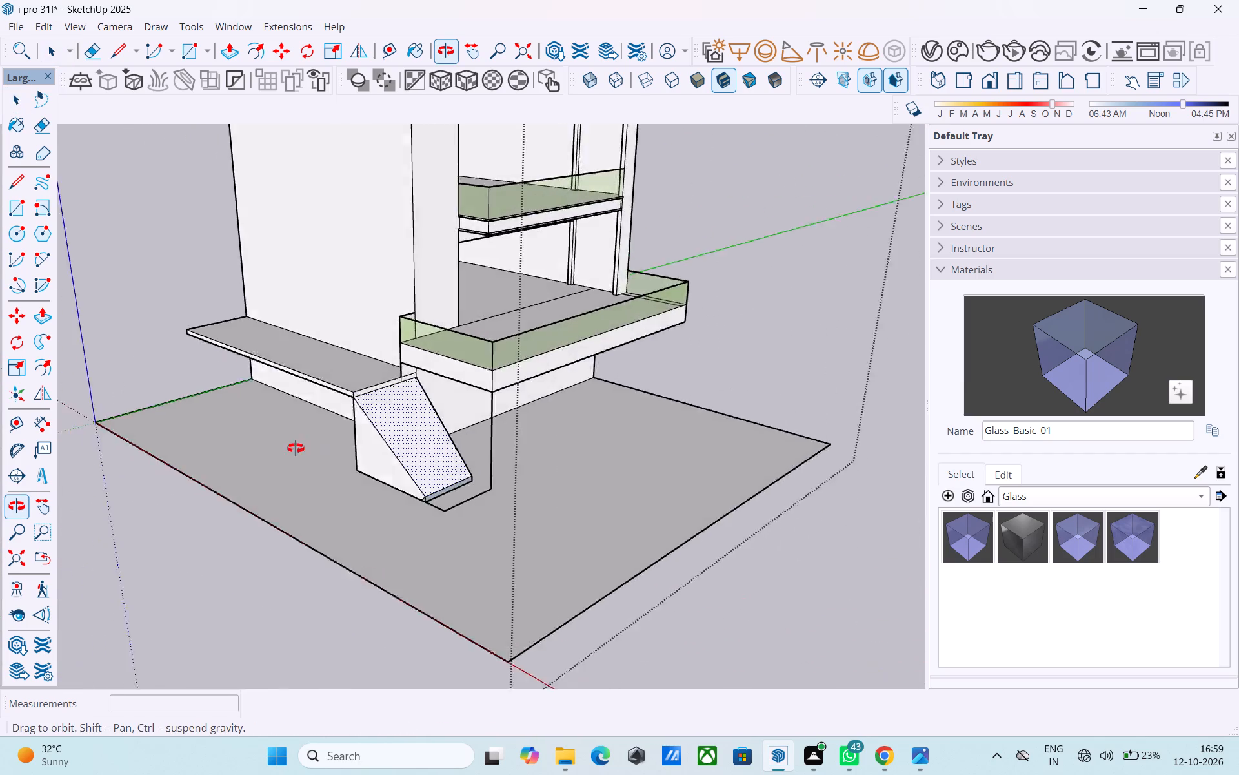
middle_click_drag(296, 448, 8, 507)
middle_click_drag(337, 417, 226, 359)
scroll(407, 423, "up", 5)
middle_click_drag(392, 455, 354, 397)
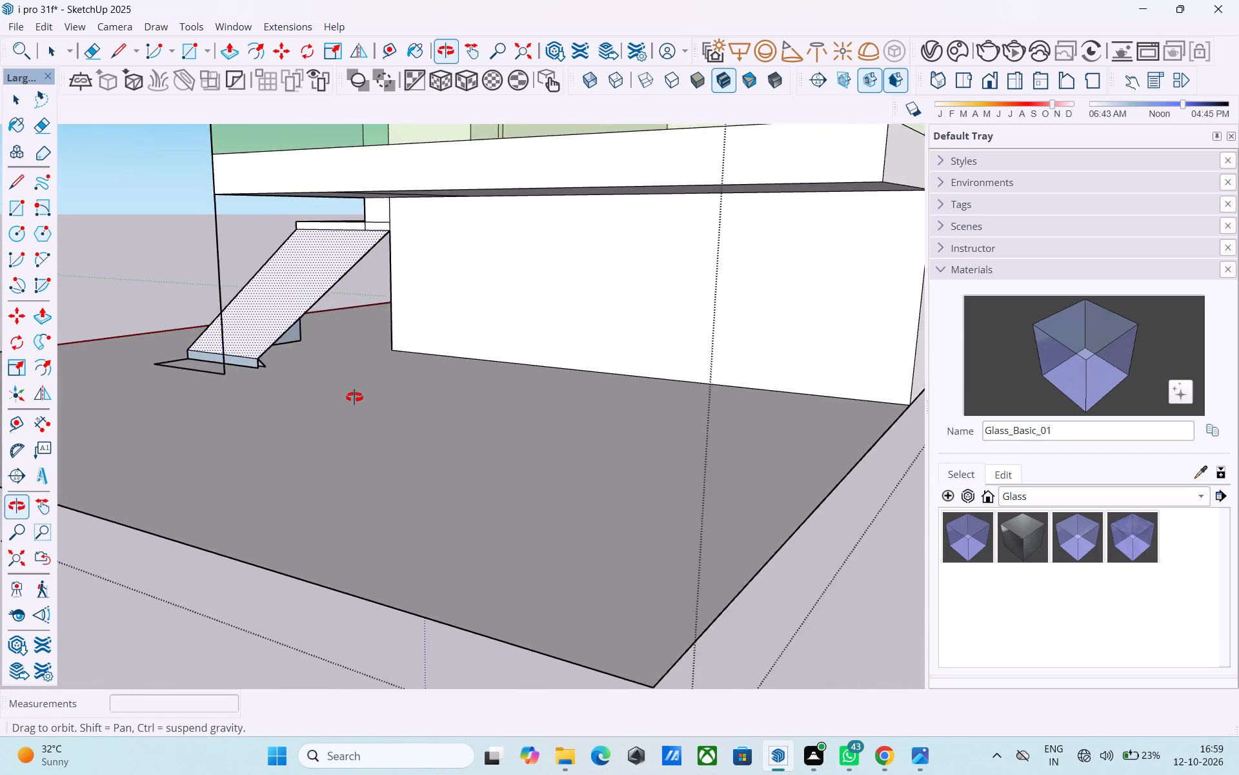
middle_click_drag(354, 397, 405, 383)
scroll(403, 377, "up", 7)
middle_click_drag(380, 362, 285, 371)
scroll(311, 359, "up", 1)
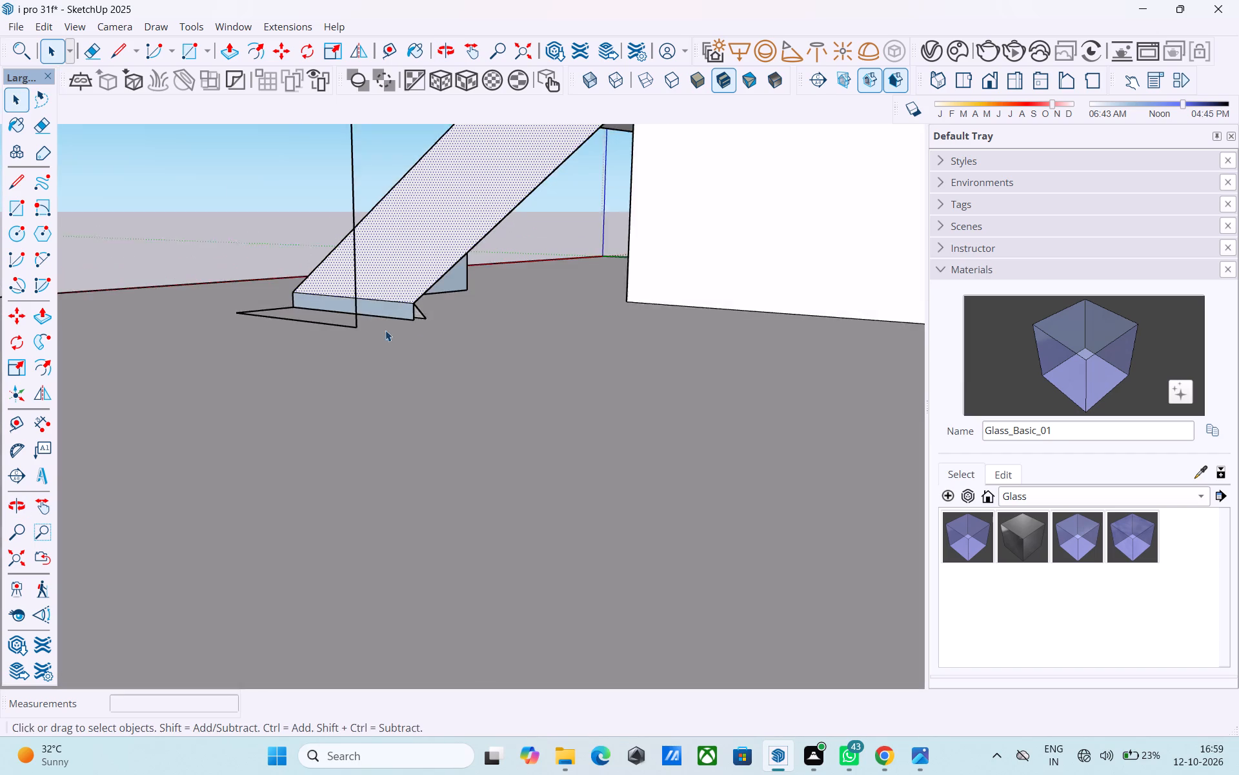
scroll(385, 330, "up", 2)
key("l")
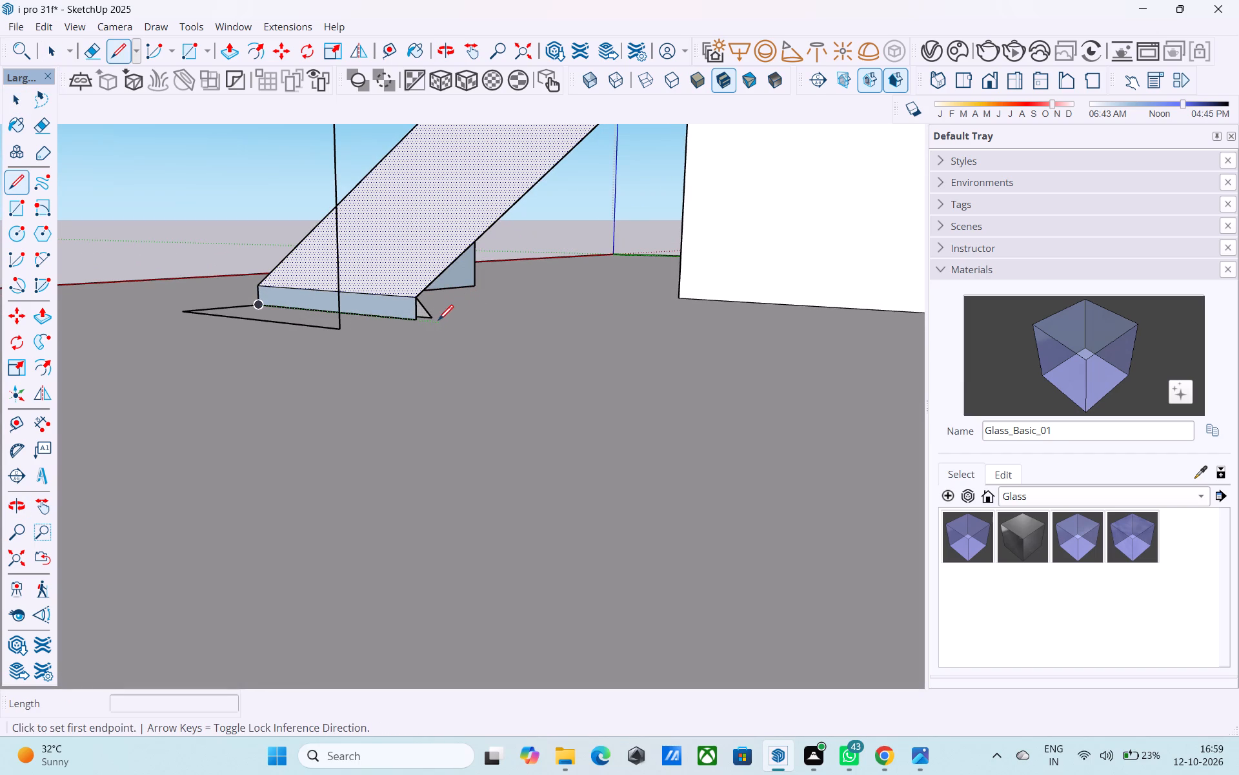
left_click(418, 323)
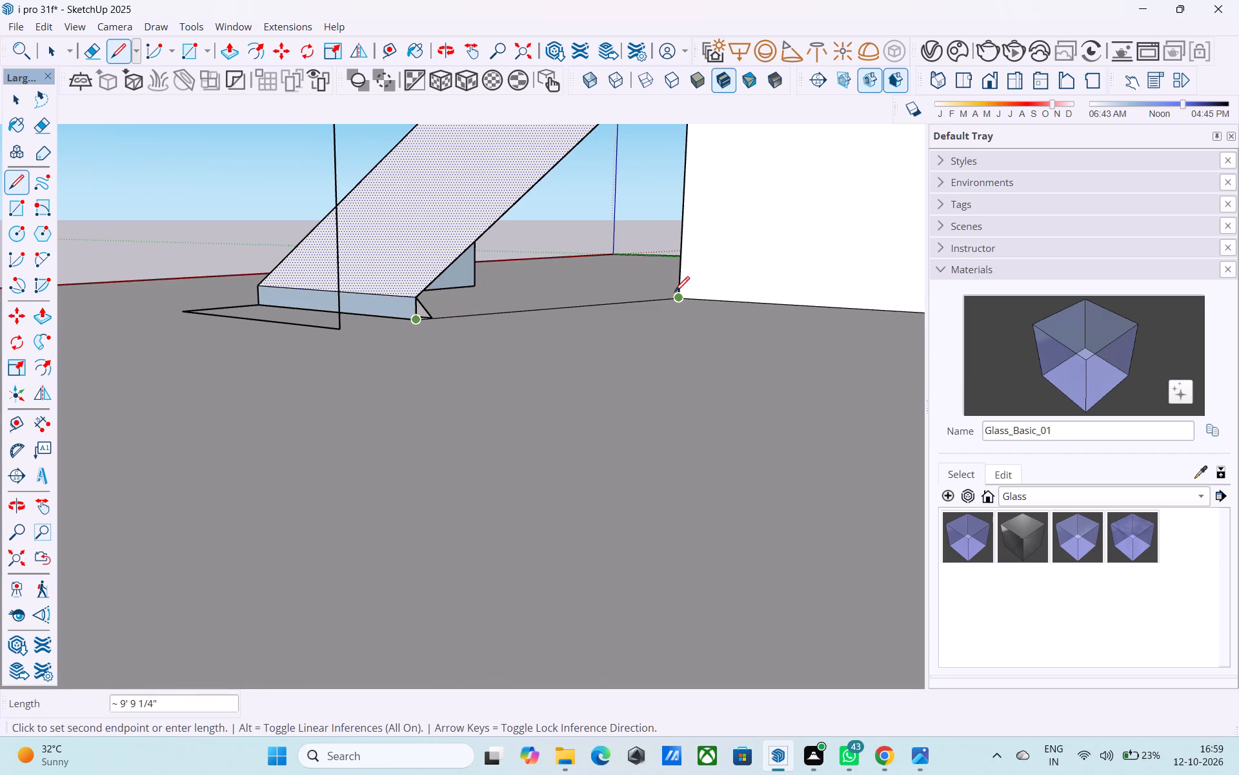
left_click(675, 294)
Reverse the narrow front face at the foot of the ramp.
middle_click_drag(534, 306, 697, 311)
scroll(534, 306, "up", 1)
scroll(708, 311, "down", 5)
scroll(554, 340, "up", 4)
key("space")
left_click(505, 307)
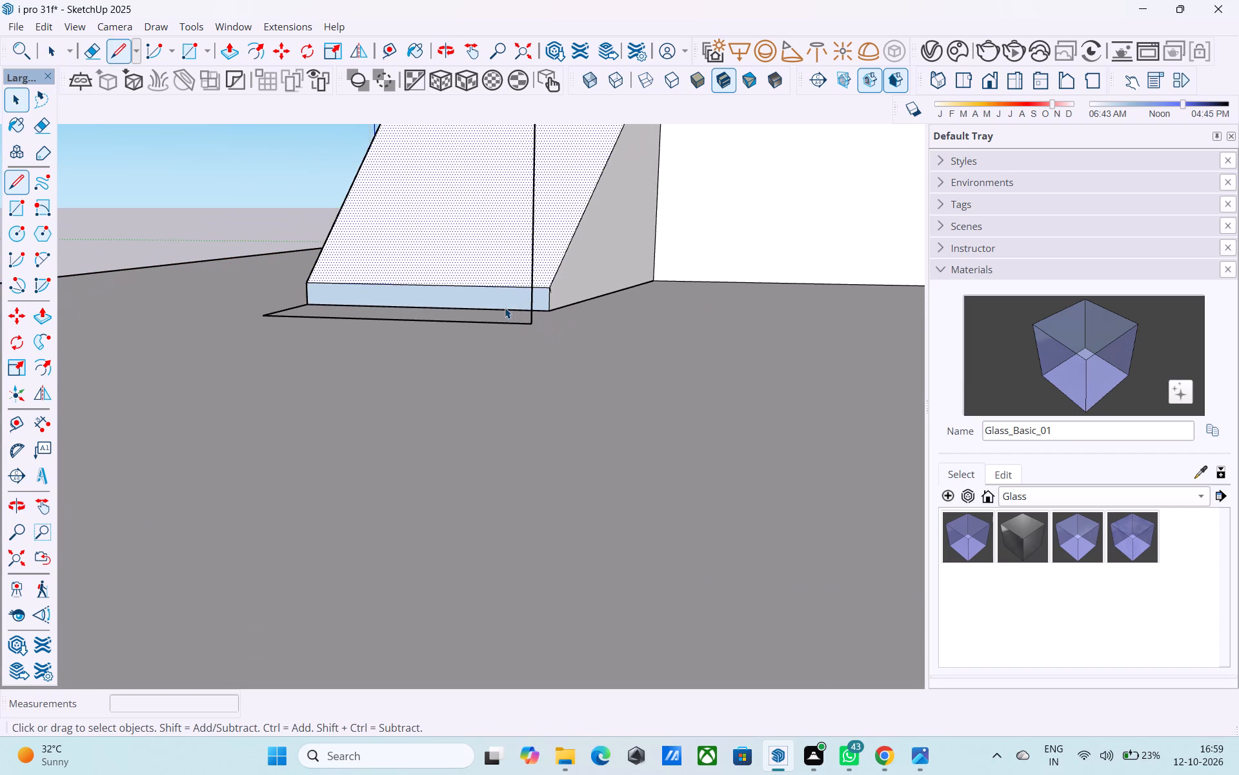
left_click(505, 303)
right_click(505, 303)
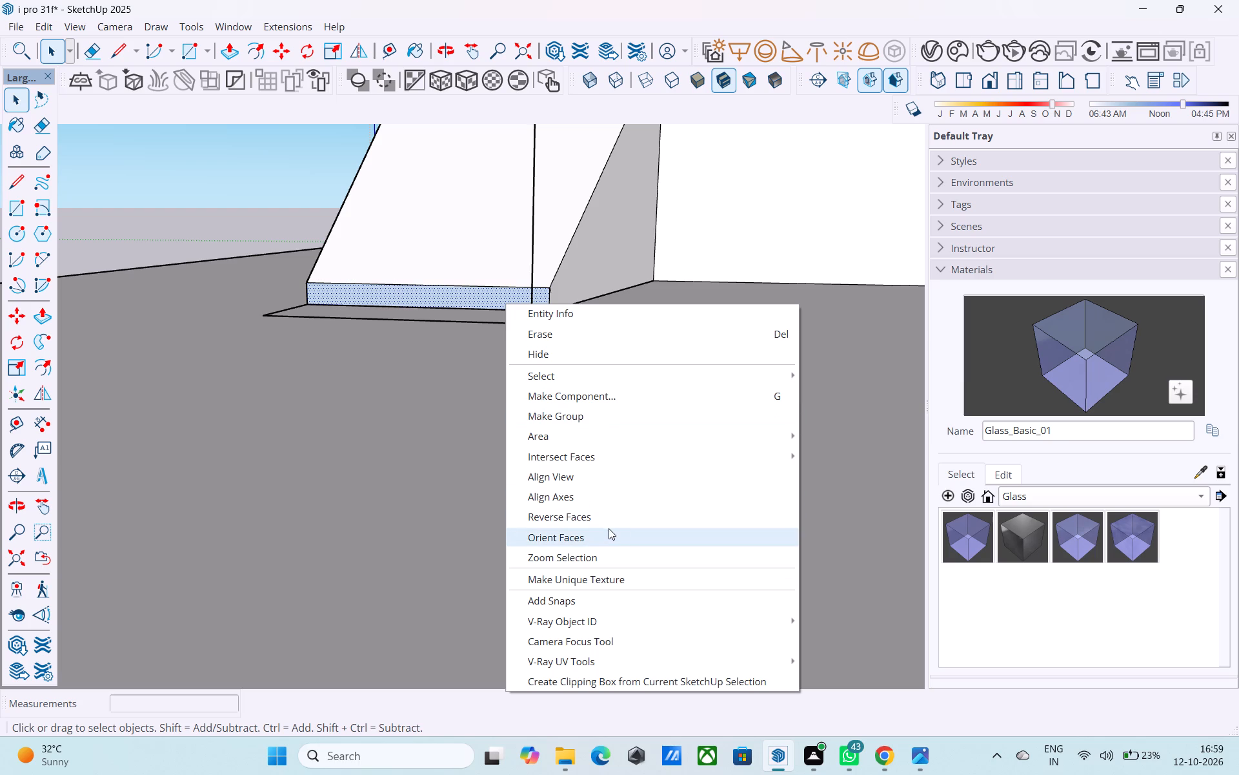
left_click(609, 519)
Draw a rectangle across the ramp's open back, from the slab's underside at the wall to the outer side's bottom corner.
middle_click_drag(406, 415, 618, 432)
scroll(624, 424, "down", 15)
middle_click_drag(354, 409, 537, 411)
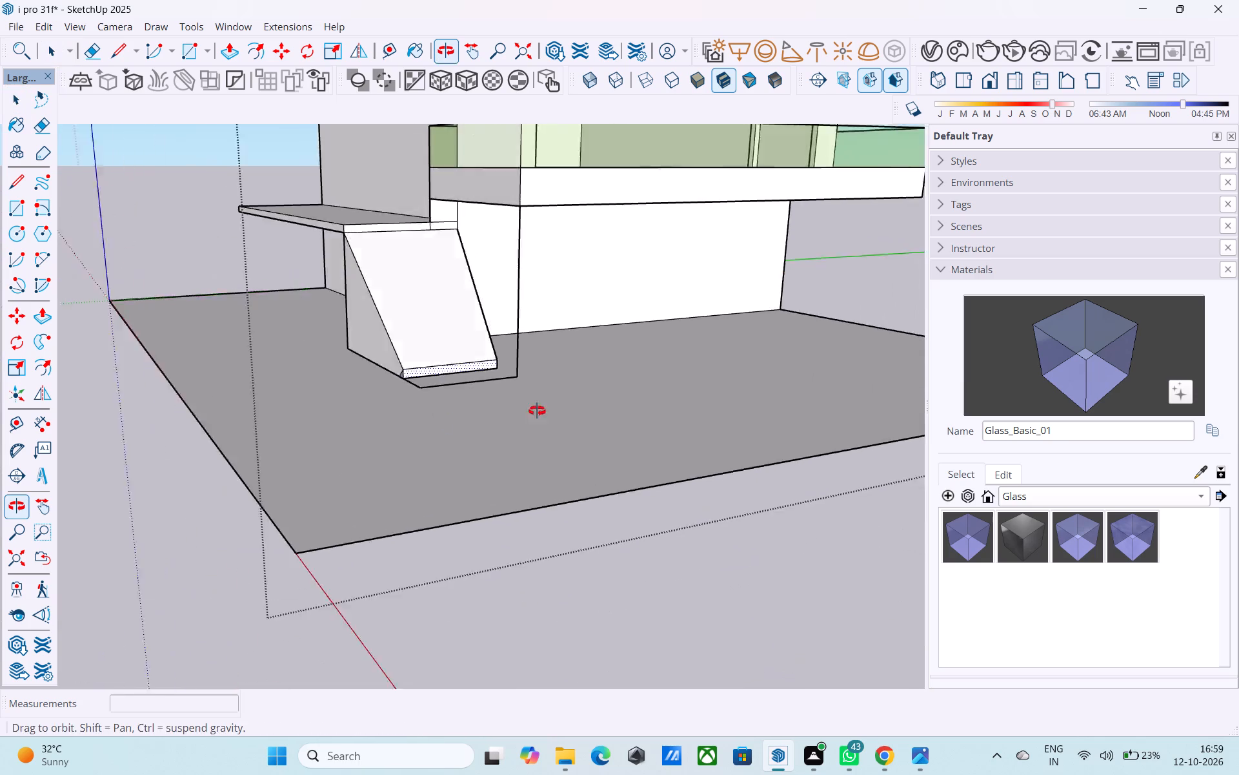
middle_click_drag(537, 411, 866, 434)
scroll(571, 386, "down", 4)
middle_click_drag(511, 407, 705, 350)
scroll(567, 322, "up", 7)
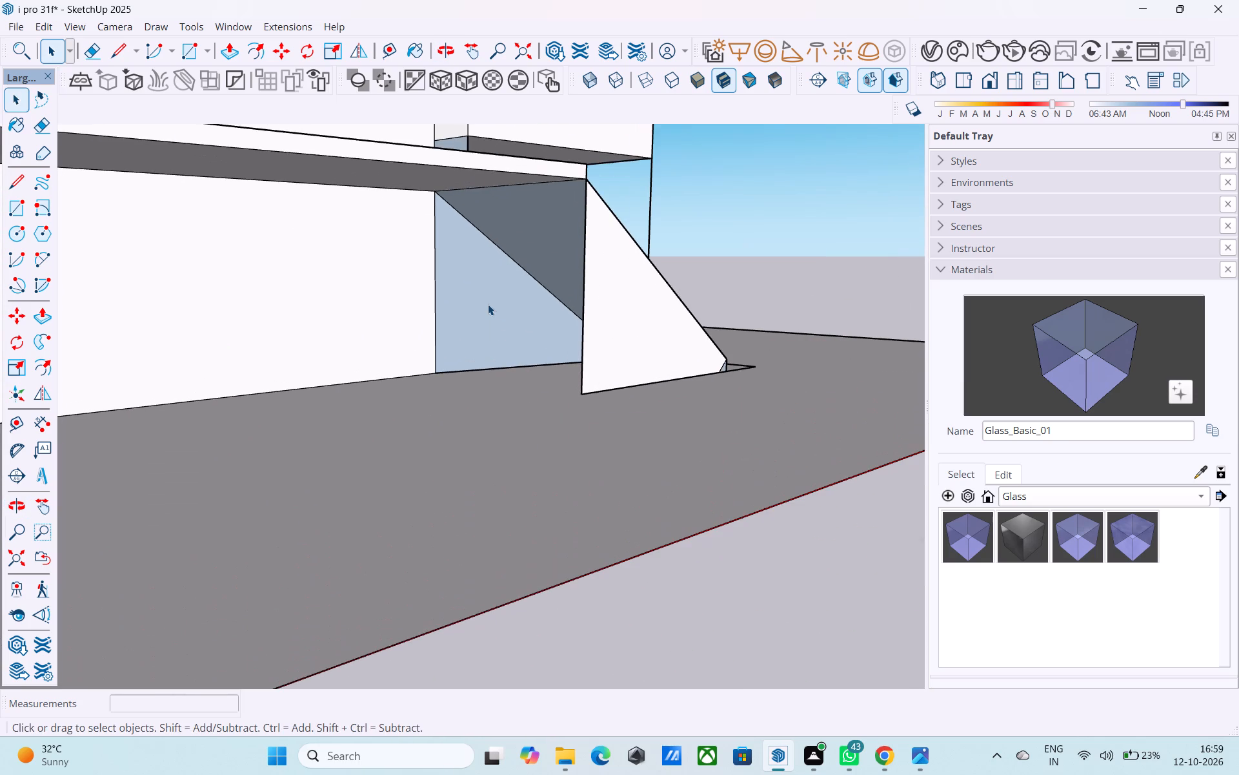
key("r")
left_click(428, 193)
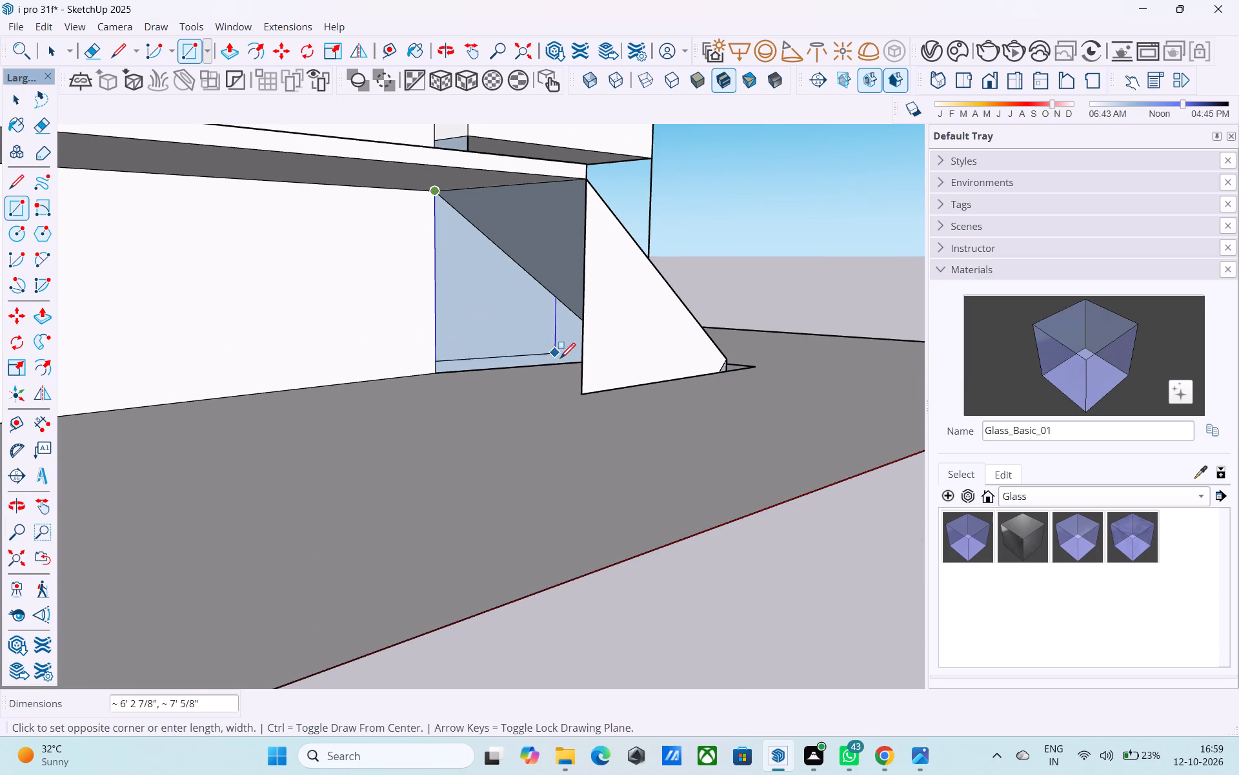
left_click(590, 395)
key("space")
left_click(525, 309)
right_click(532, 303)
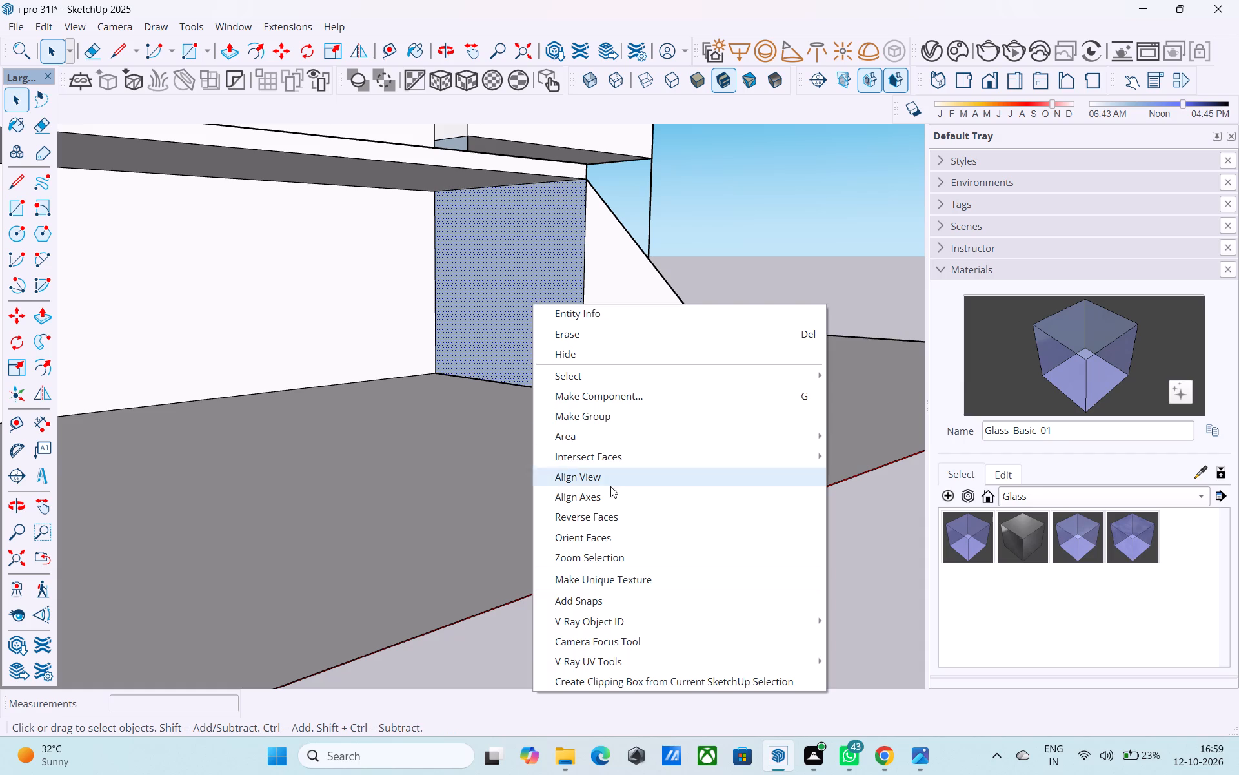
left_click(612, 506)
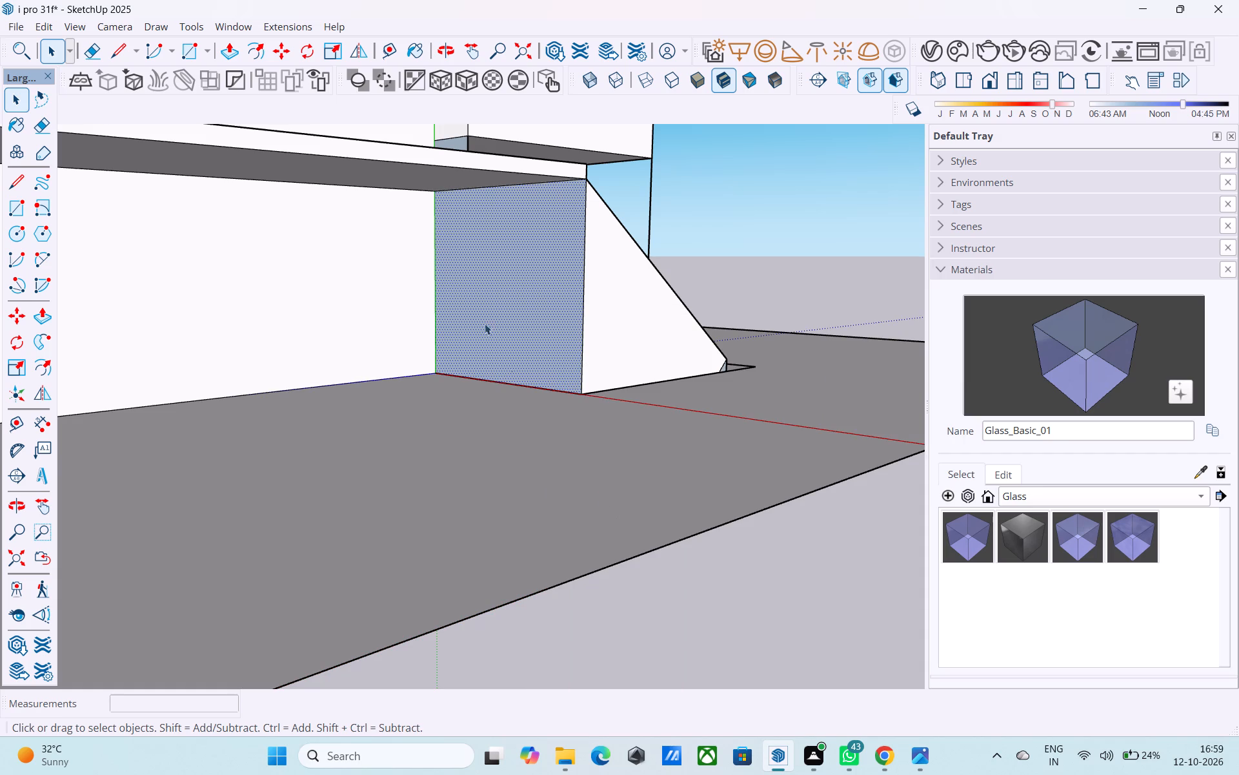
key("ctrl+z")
Reverse the new rectangular face at the back of the ramp.
left_click(481, 296)
right_click(481, 295)
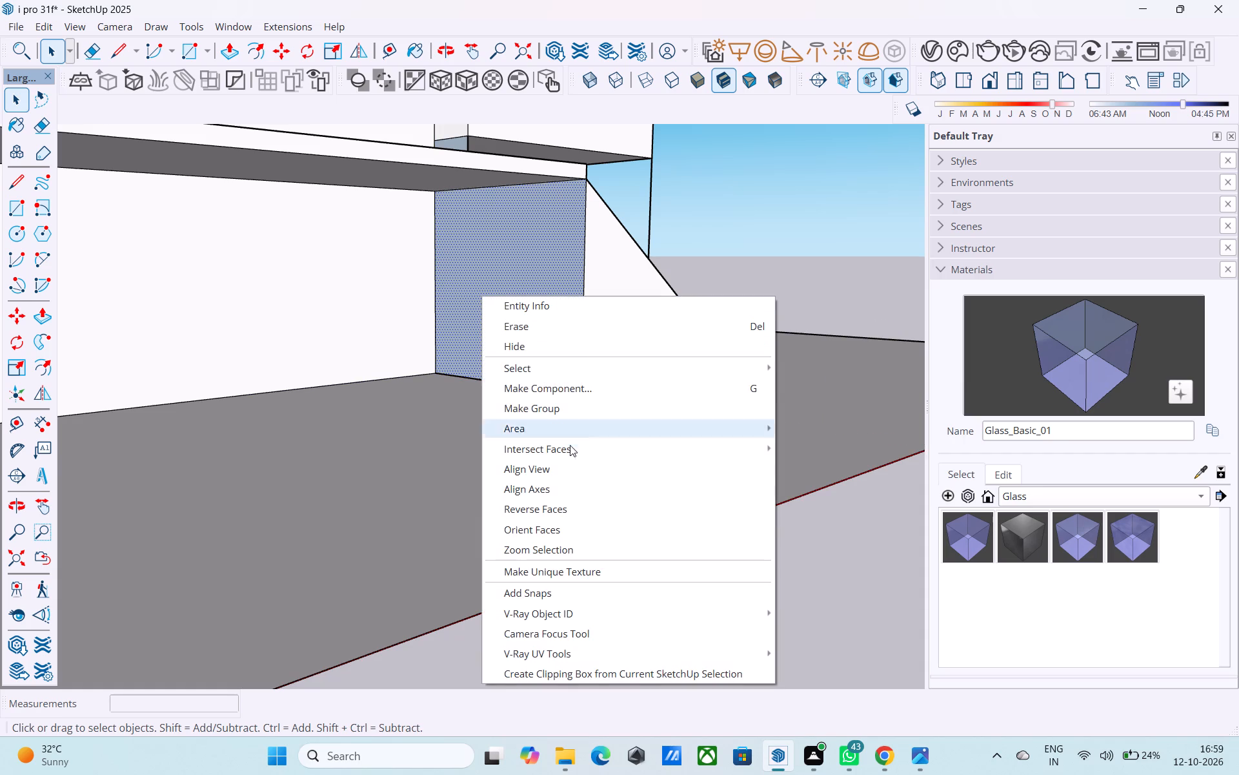
left_click(576, 513)
key("space")
Reverse the small triangular face at the ramp's outer foot corner and erase the diagonal edge separating it from the side face.
middle_click_drag(650, 272, 350, 371)
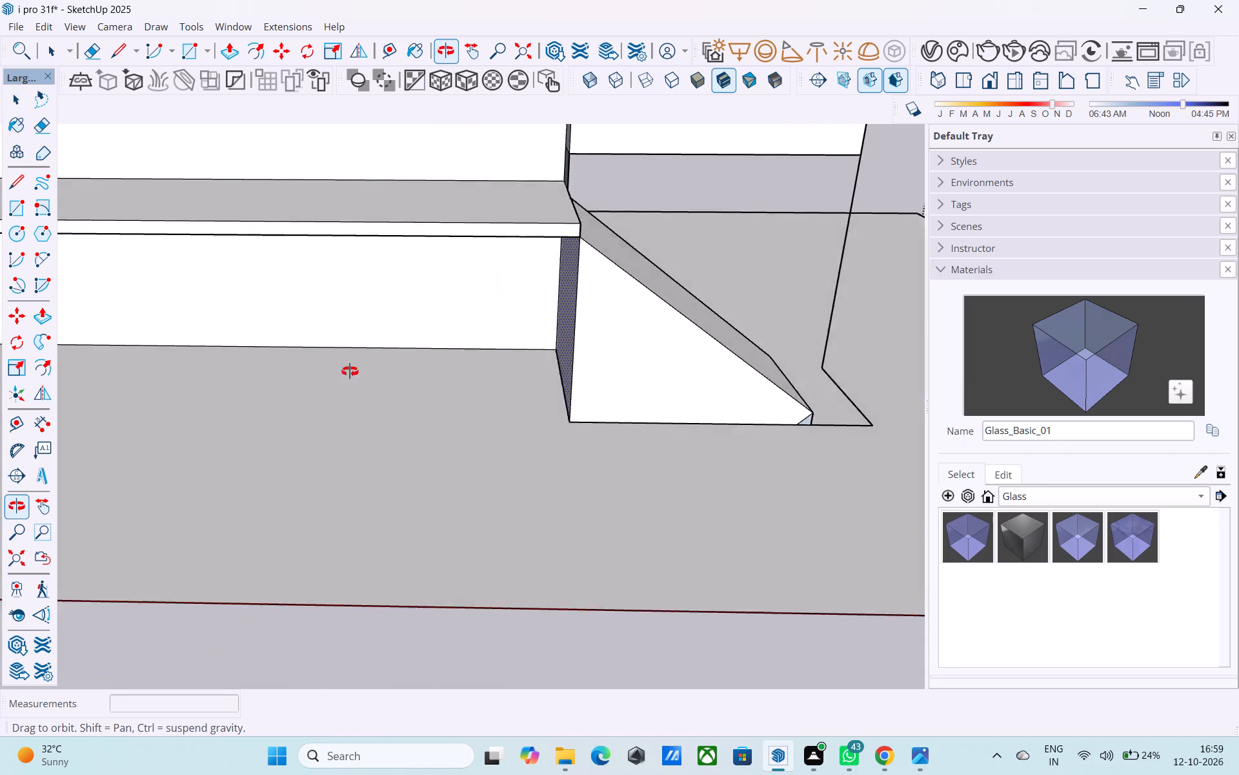
middle_click_drag(350, 371, 181, 244)
scroll(1025, 588, "up", 8)
scroll(838, 474, "up", 4)
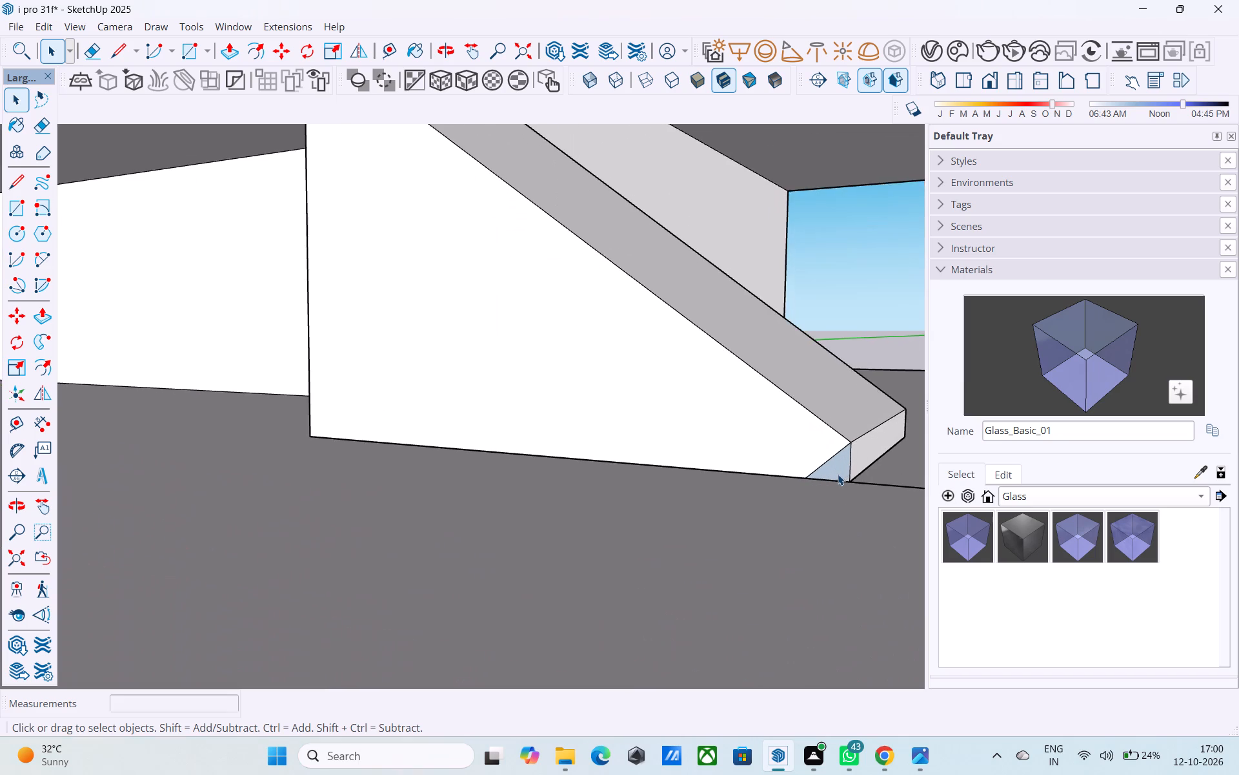
scroll(838, 474, "up", 4)
right_click(834, 468)
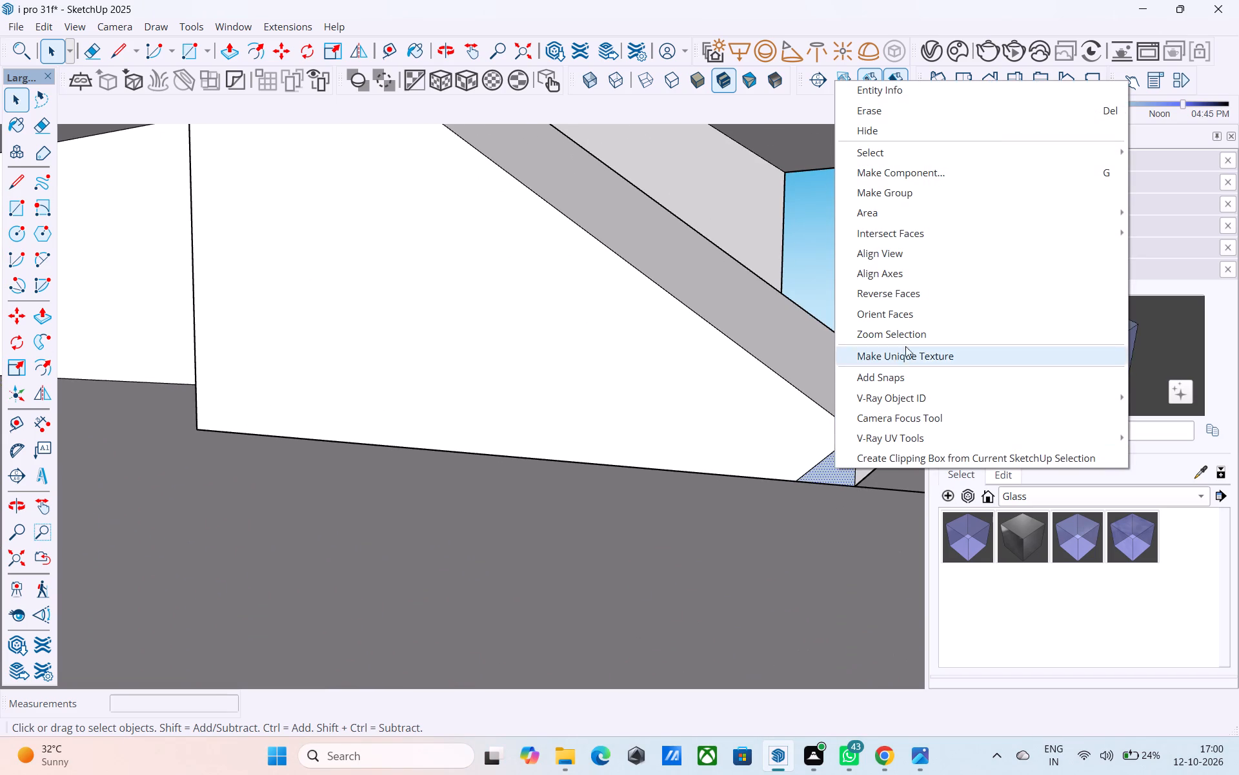
left_click(885, 296)
scroll(843, 462, "up", 2)
key("e")
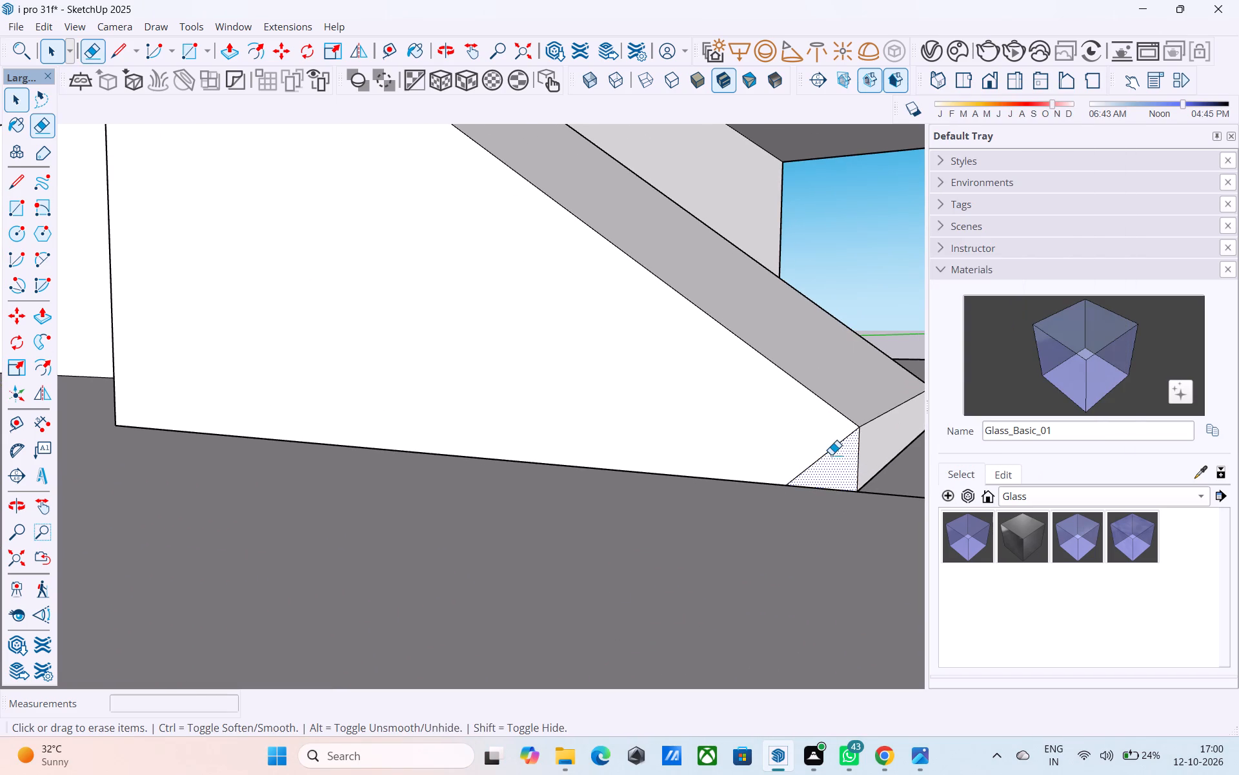
left_click(831, 455)
Examine the closed ramp from the front and both sides, including its junction with the side slab.
scroll(698, 443, "down", 8)
middle_click_drag(822, 451, 385, 459)
scroll(387, 448, "down", 4)
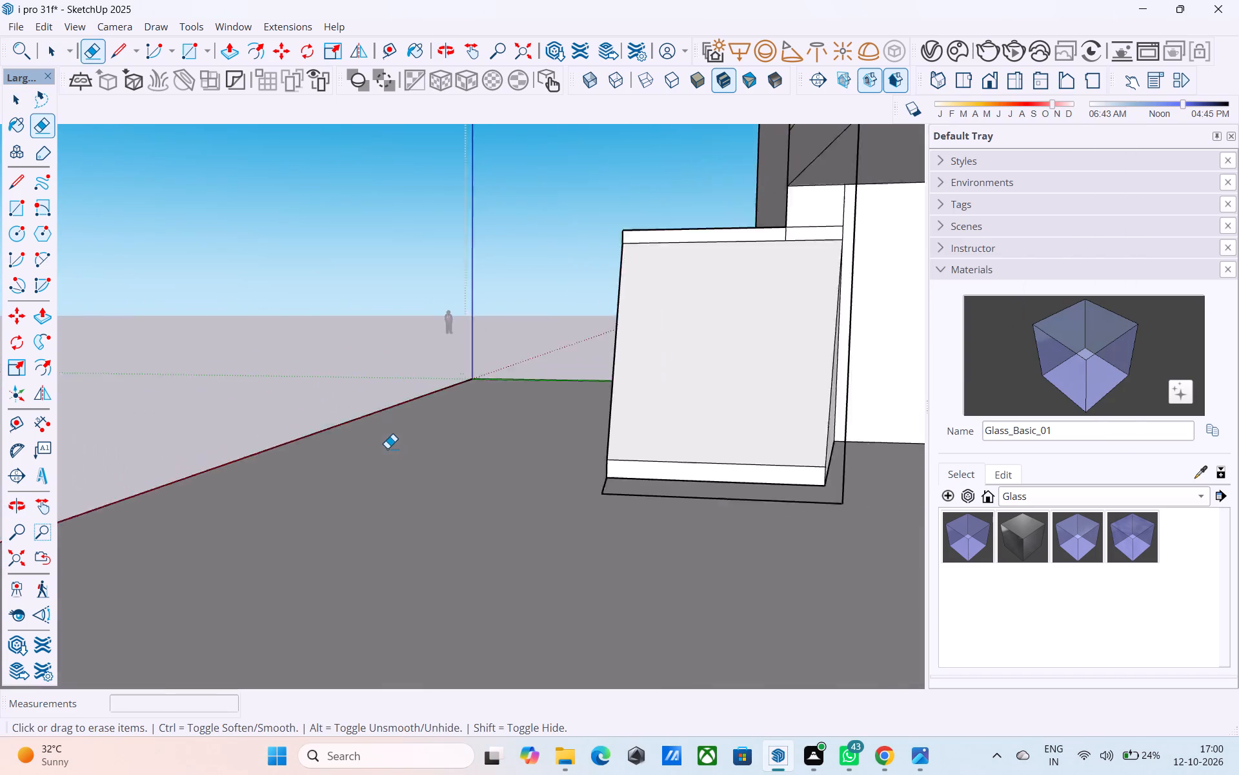
scroll(387, 448, "down", 5)
middle_click_drag(623, 481, 580, 471)
scroll(678, 425, "up", 12)
key("space")
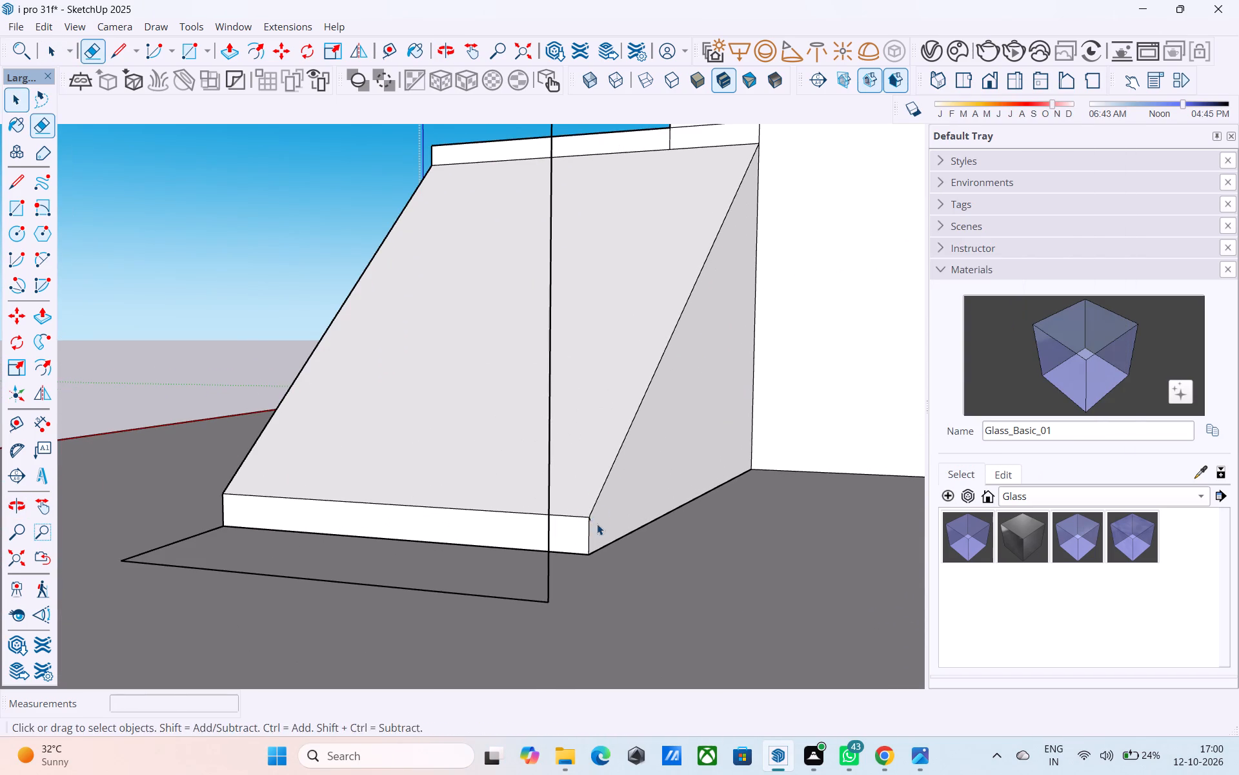
middle_click_drag(584, 531, 783, 538)
scroll(781, 534, "down", 12)
middle_click_drag(661, 525, 740, 574)
scroll(570, 531, "down", 2)
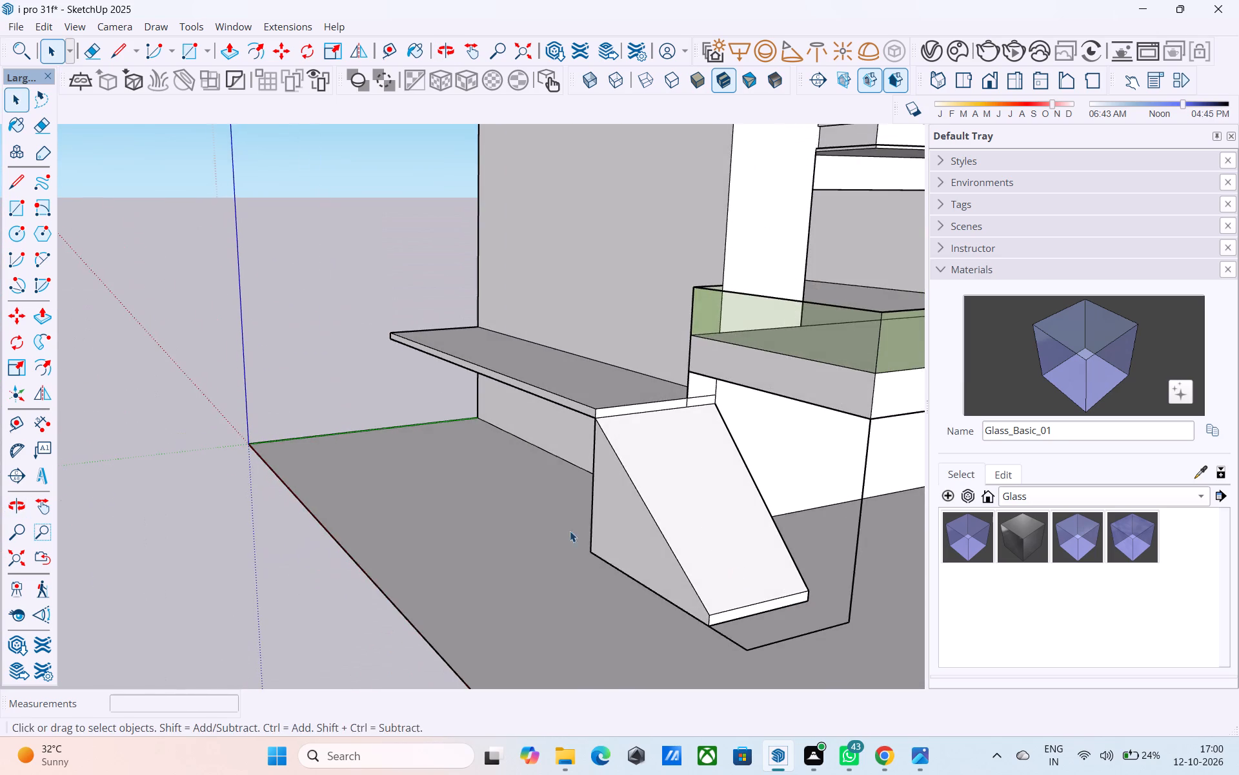
scroll(570, 531, "down", 4)
middle_click_drag(614, 561, 750, 553)
middle_click_drag(705, 551, 623, 549, "shift")
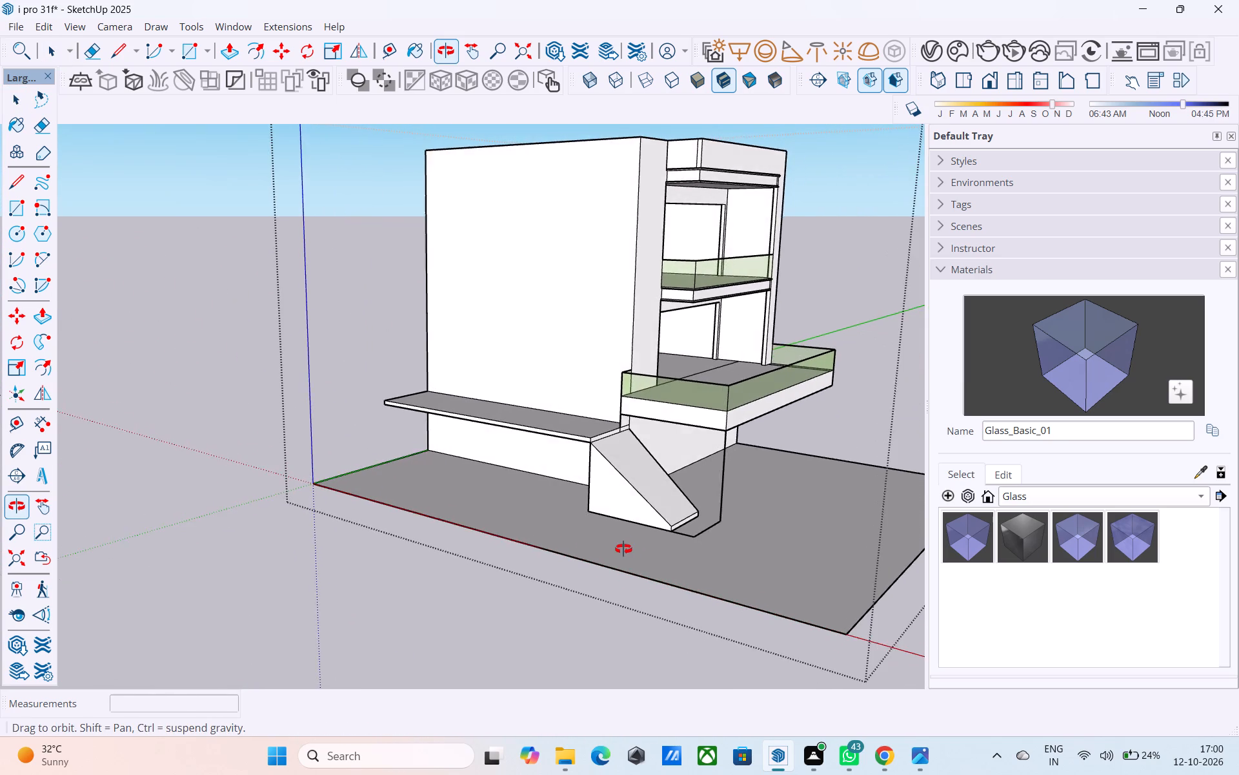
middle_click_drag(623, 549, 626, 548, "shift")
scroll(652, 533, "up", 6)
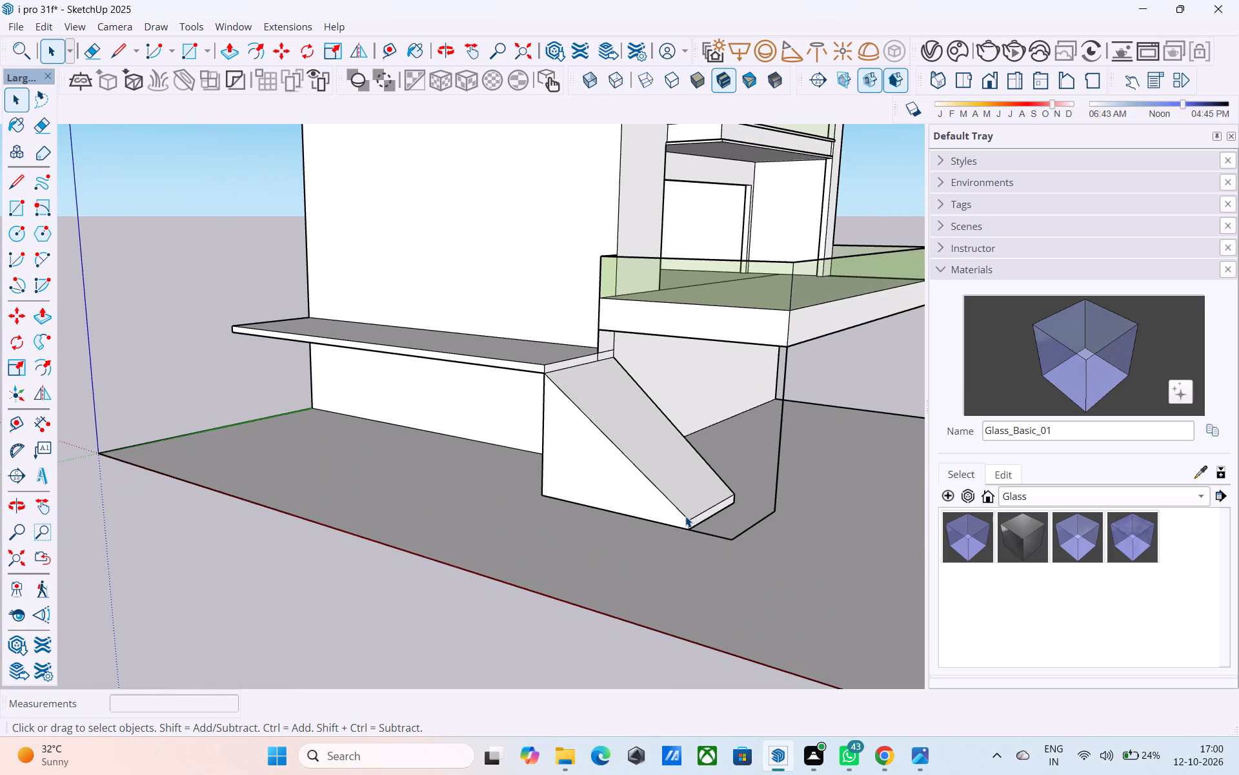
middle_click_drag(685, 515, 747, 598)
middle_click_drag(685, 438, 534, 468)
scroll(450, 464, "up", 4)
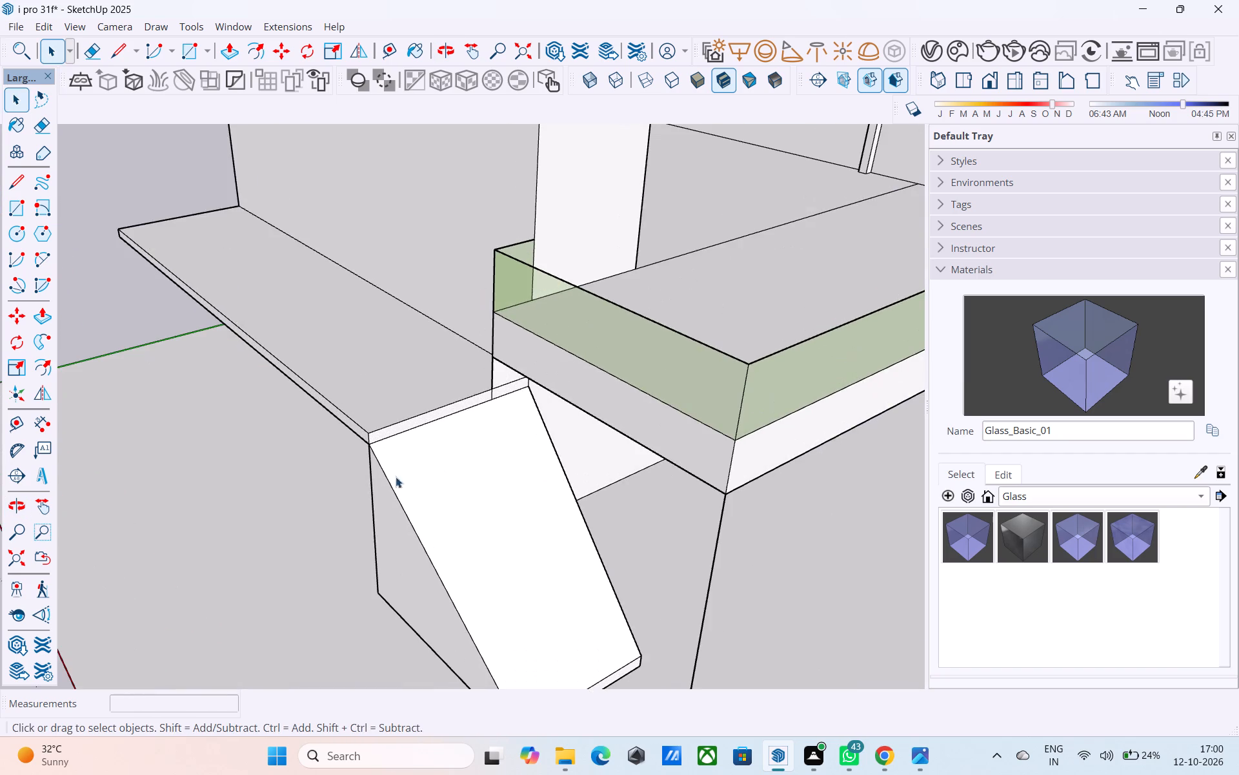
middle_click_drag(389, 486, 610, 343)
scroll(425, 491, "up", 4)
scroll(425, 491, "down", 2)
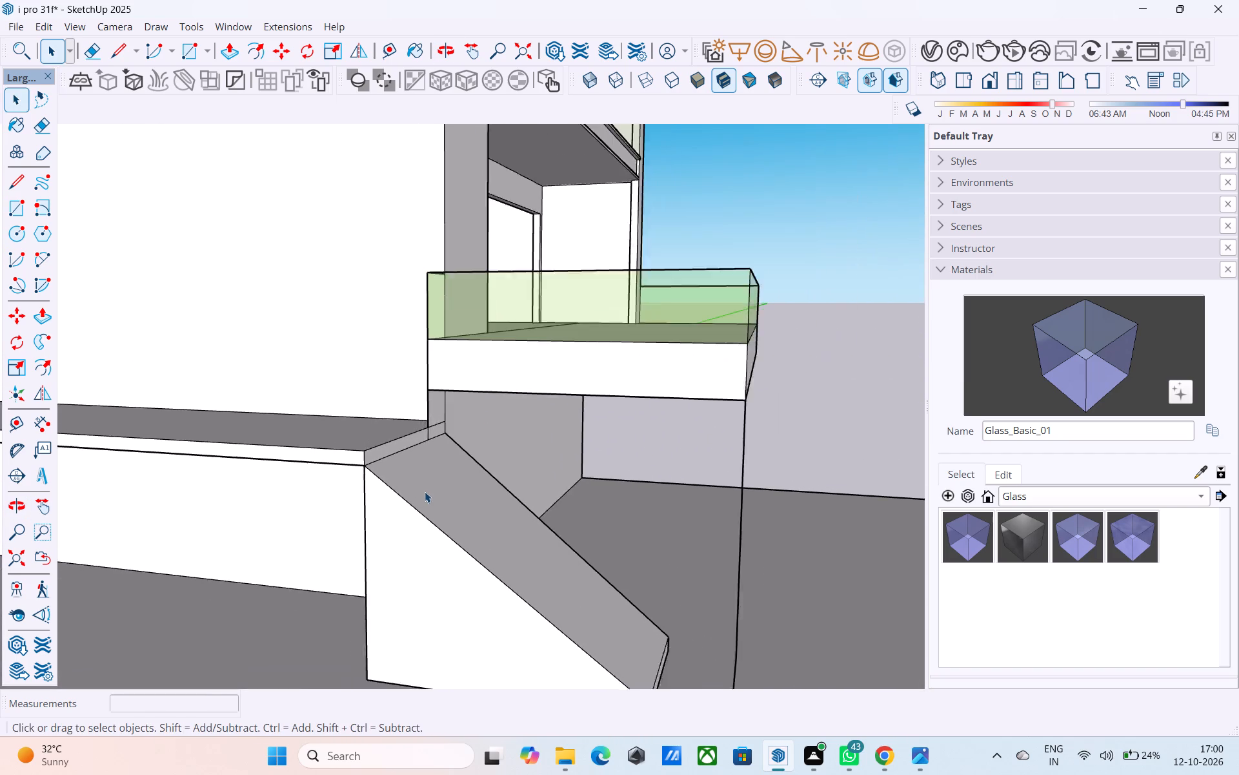
scroll(425, 491, "down", 3)
middle_click_drag(520, 546, 519, 548)
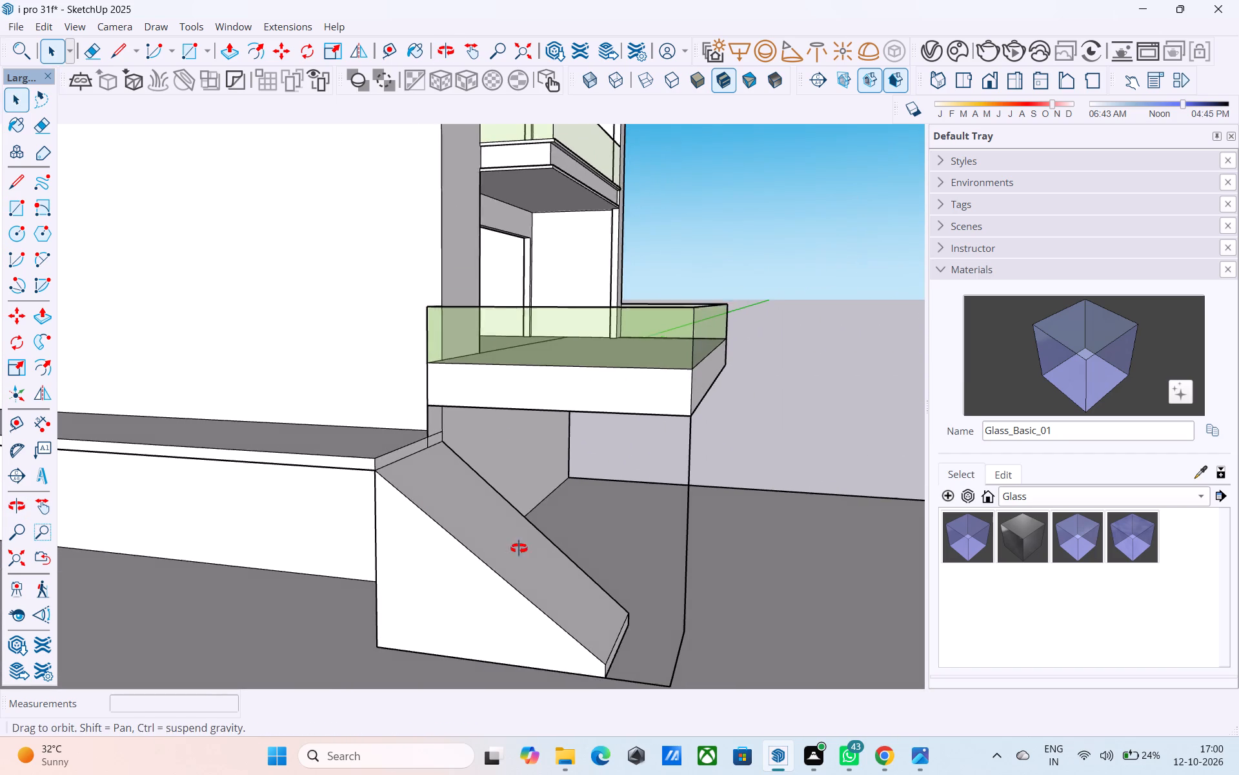
Offset the outline of the ramp's sloping top face 9" inward.
middle_click_drag(519, 548, 364, 564)
middle_click_drag(530, 511, 323, 561)
left_click(421, 550)
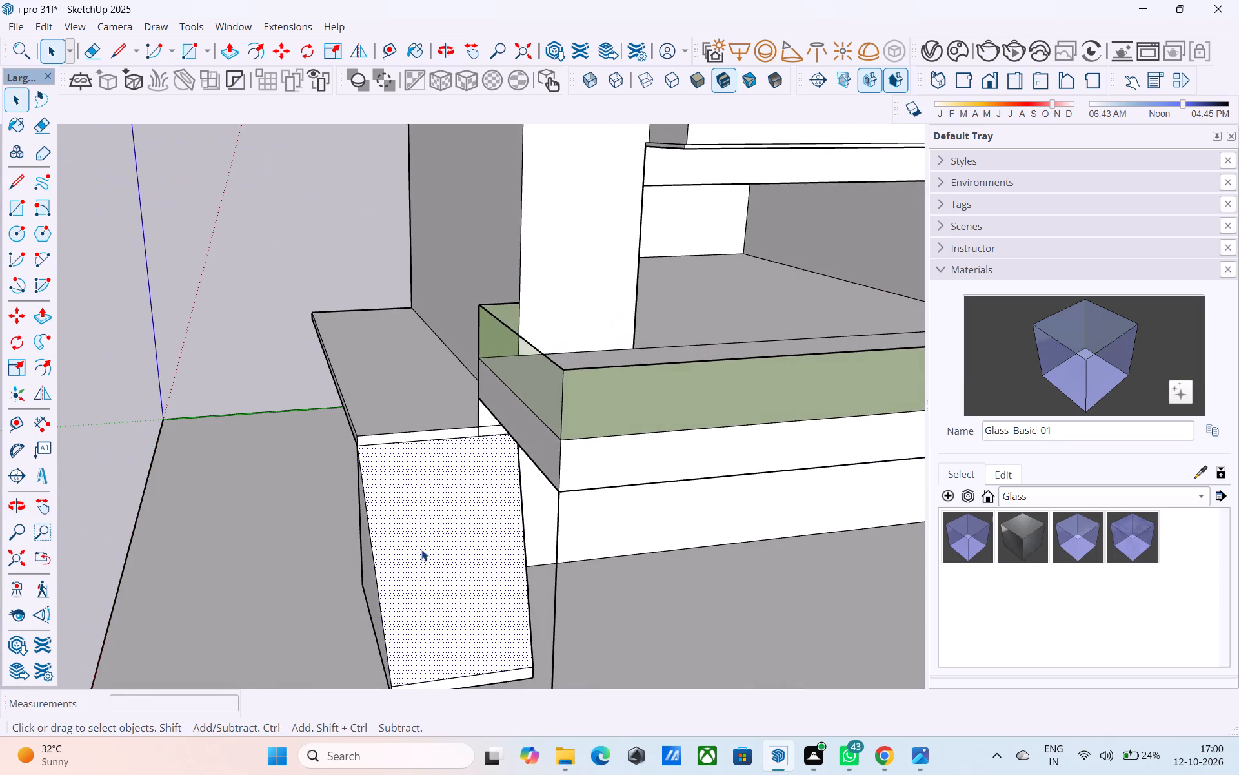
key("f")
left_click(421, 550)
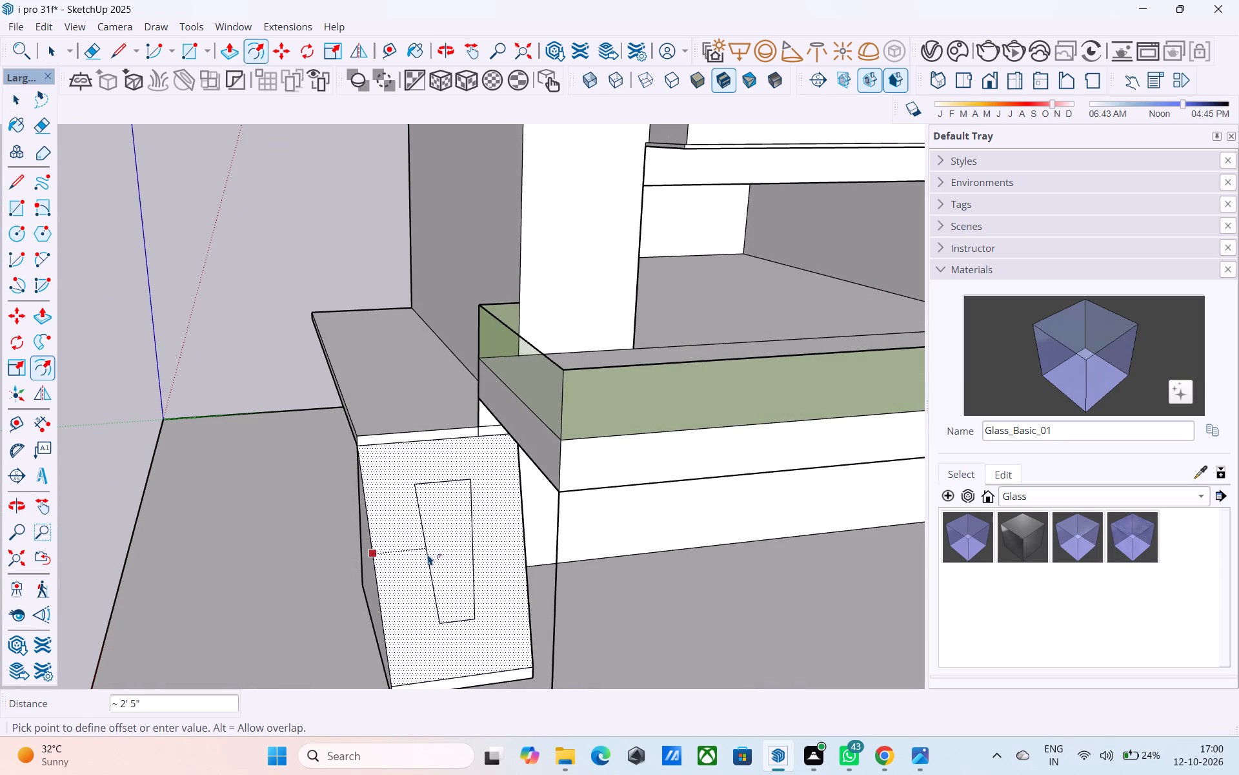
type("9\"")
key("Return")
key("space")
Push the inner panel of the ramp's sloping face 6" inward to form a recess inside the border.
left_click(417, 555)
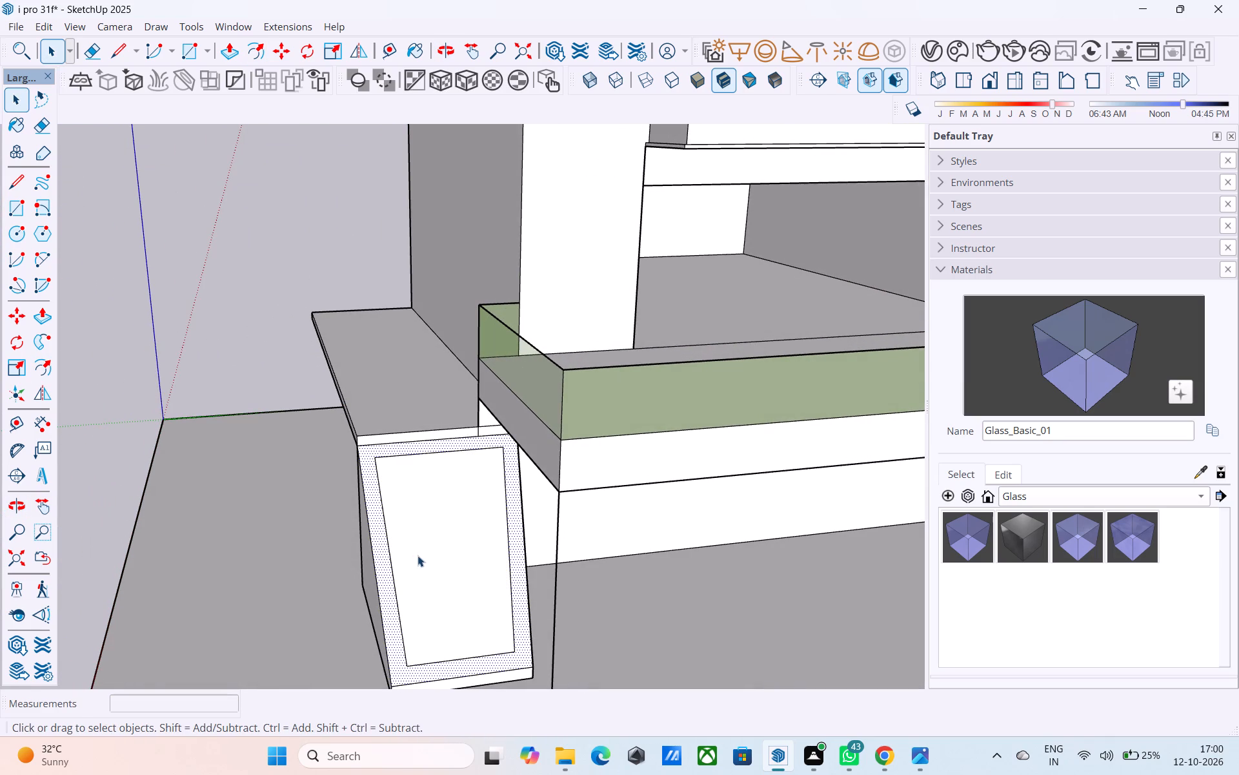
key("p")
left_click(427, 553)
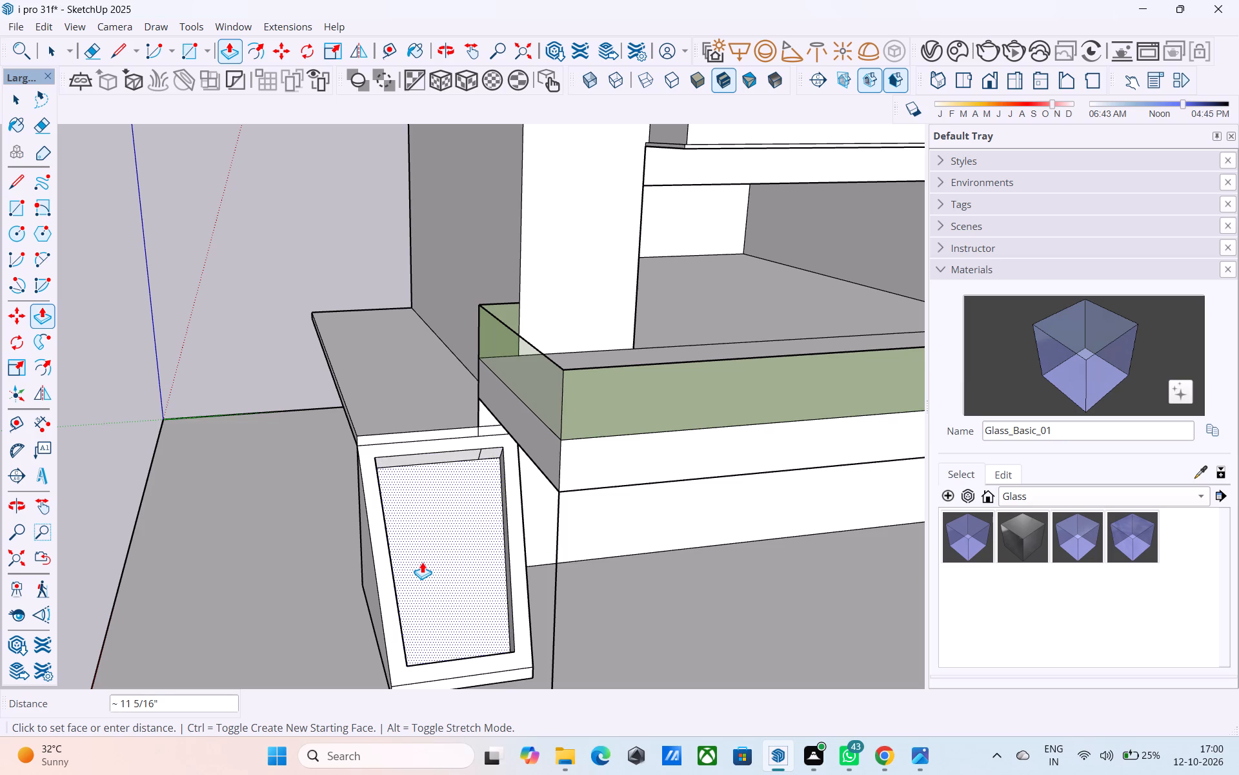
type("6\"")
key("Return")
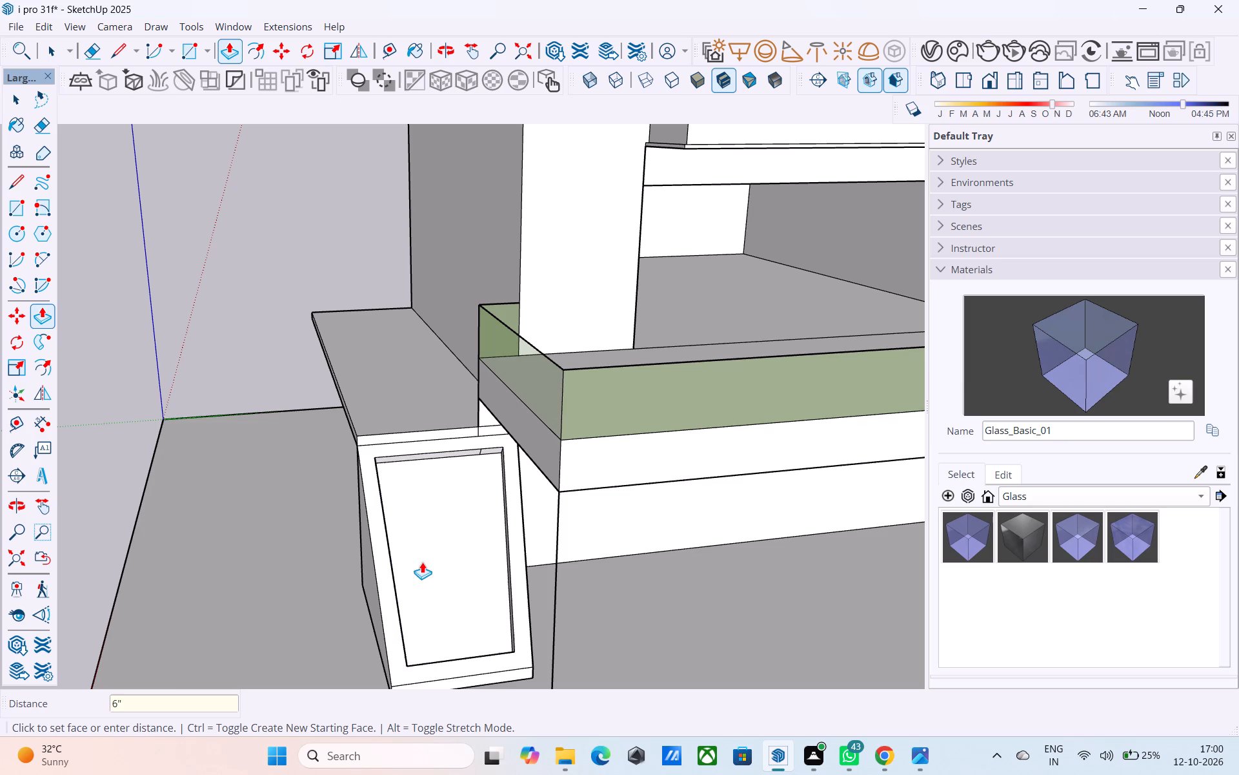
key("space")
type("b")
key("space")
middle_click_drag(423, 563, 511, 457)
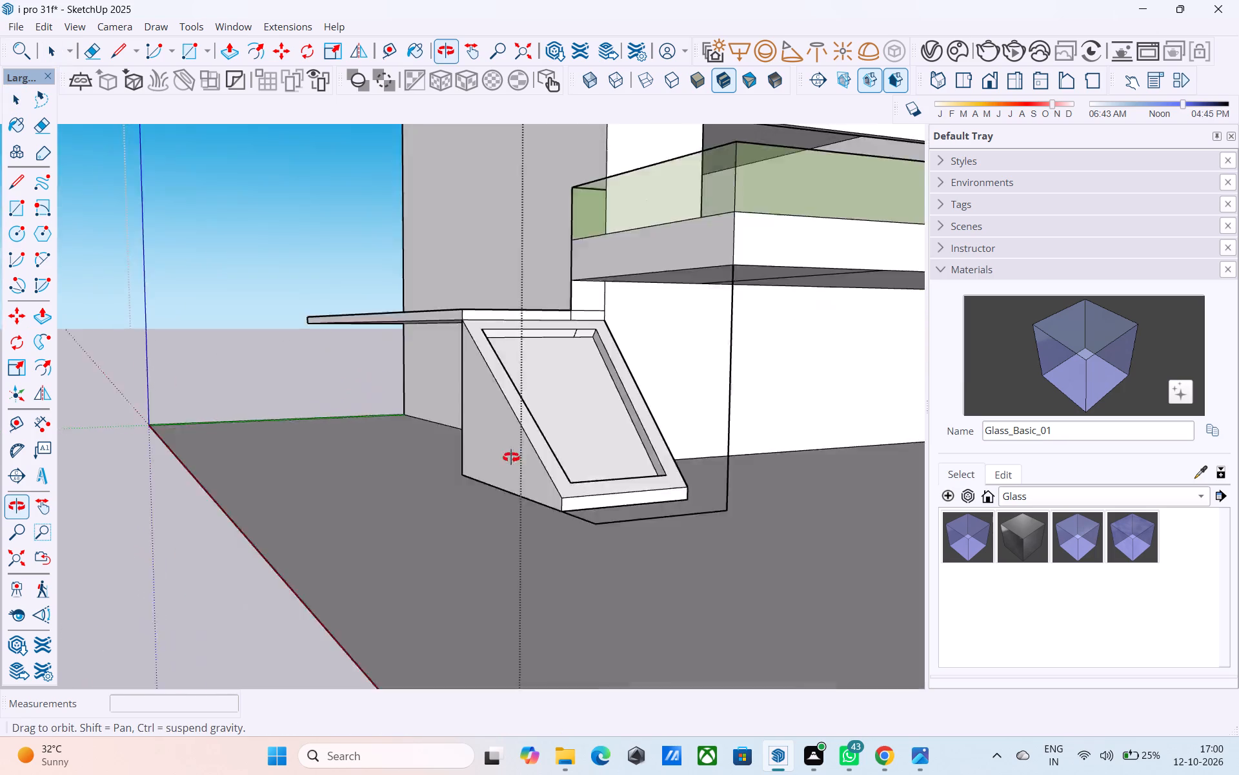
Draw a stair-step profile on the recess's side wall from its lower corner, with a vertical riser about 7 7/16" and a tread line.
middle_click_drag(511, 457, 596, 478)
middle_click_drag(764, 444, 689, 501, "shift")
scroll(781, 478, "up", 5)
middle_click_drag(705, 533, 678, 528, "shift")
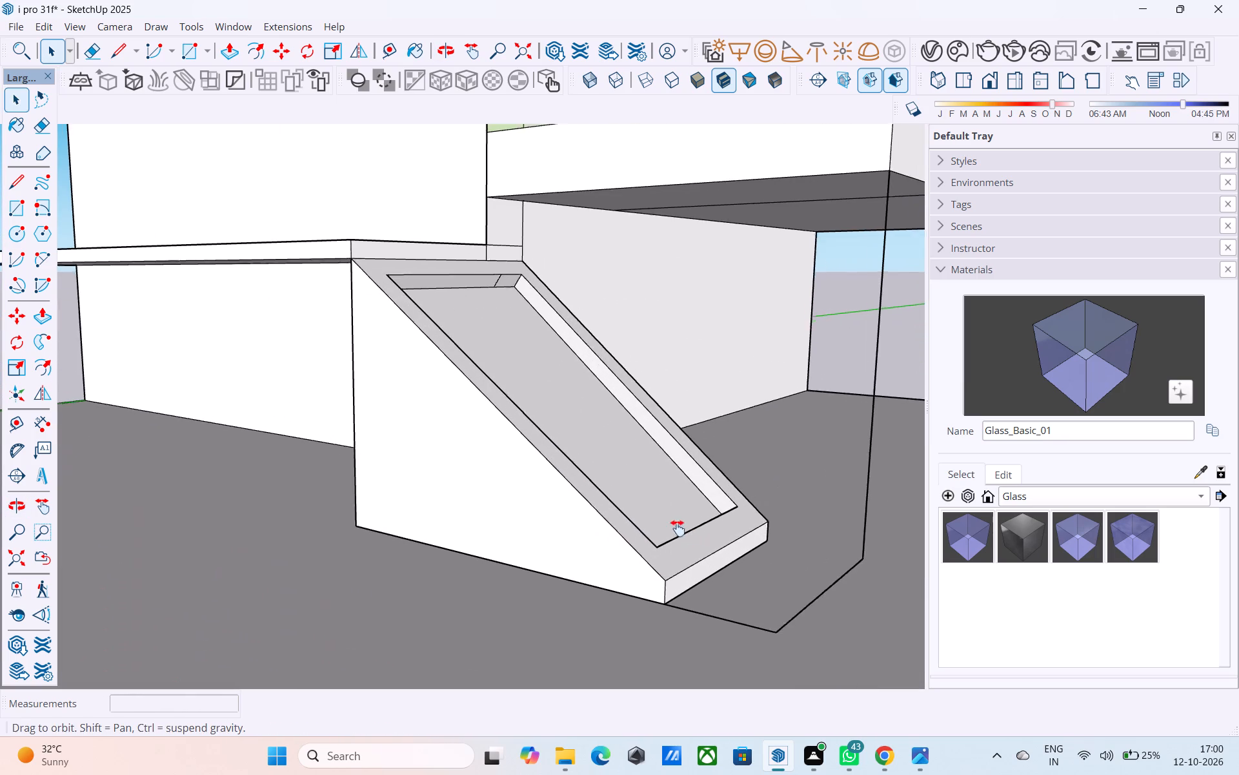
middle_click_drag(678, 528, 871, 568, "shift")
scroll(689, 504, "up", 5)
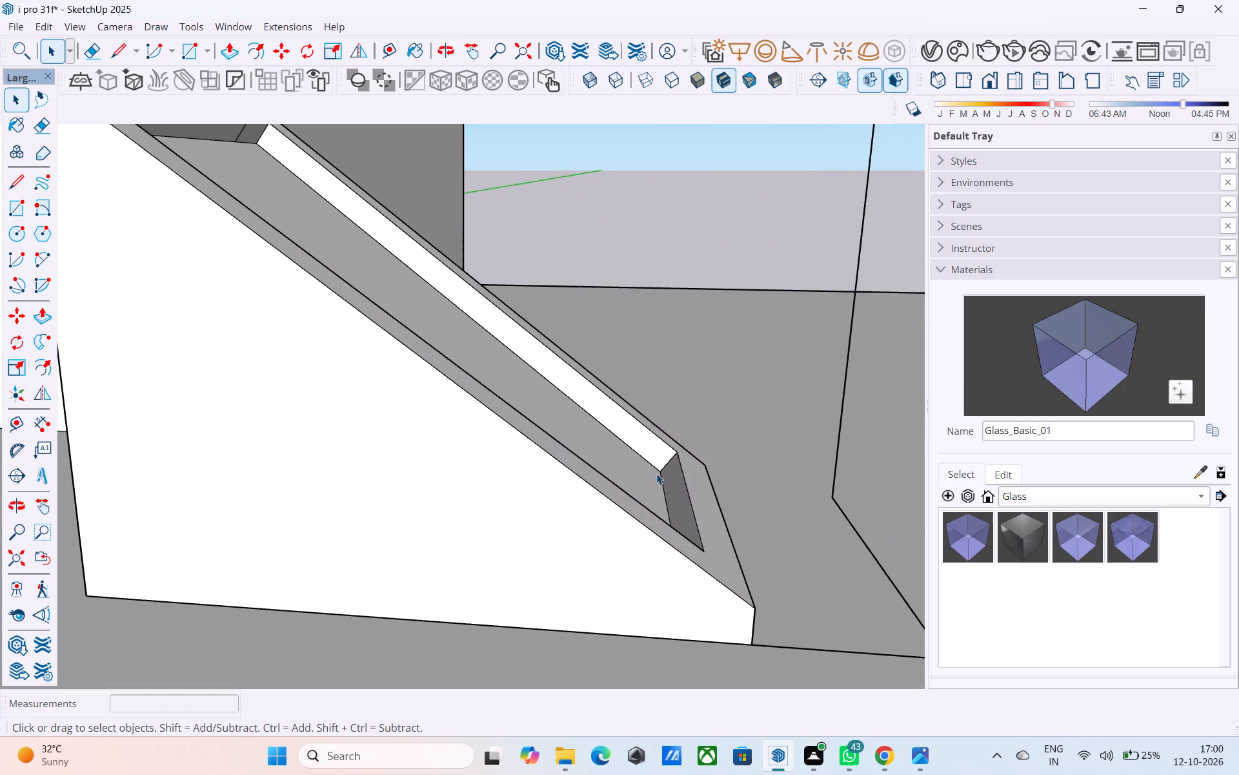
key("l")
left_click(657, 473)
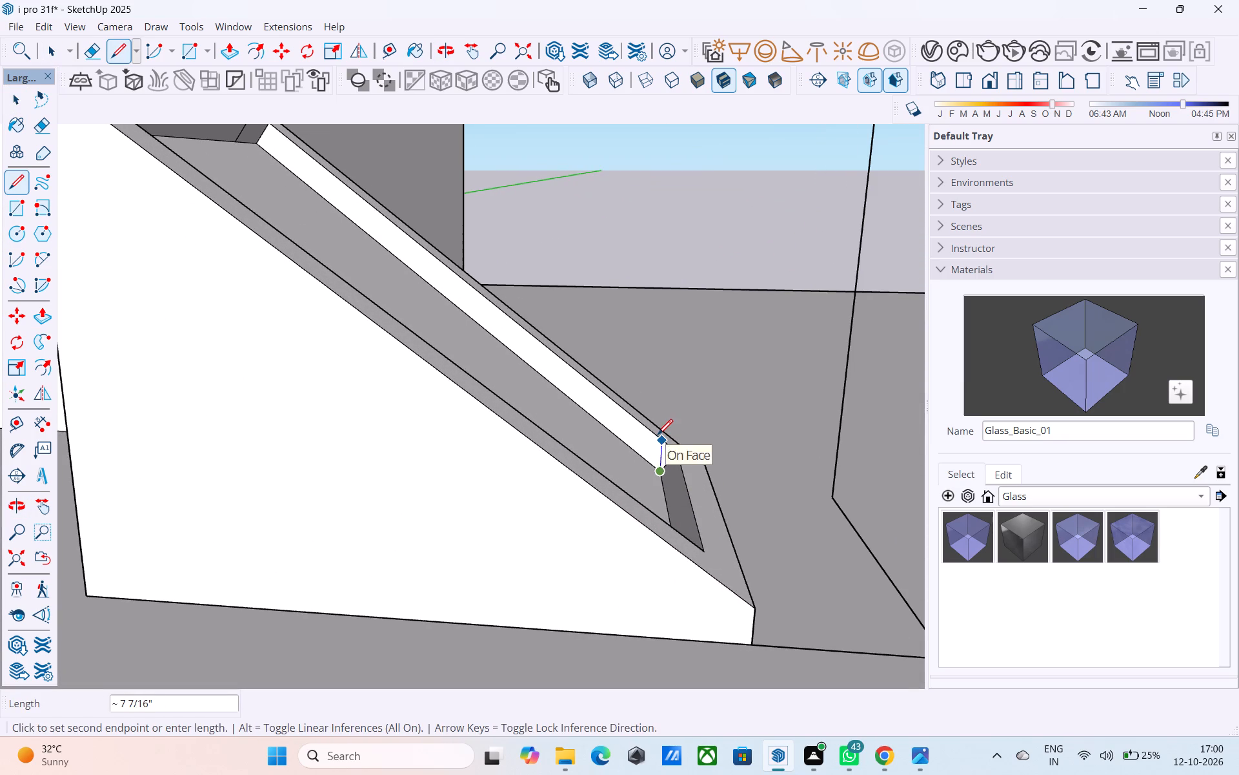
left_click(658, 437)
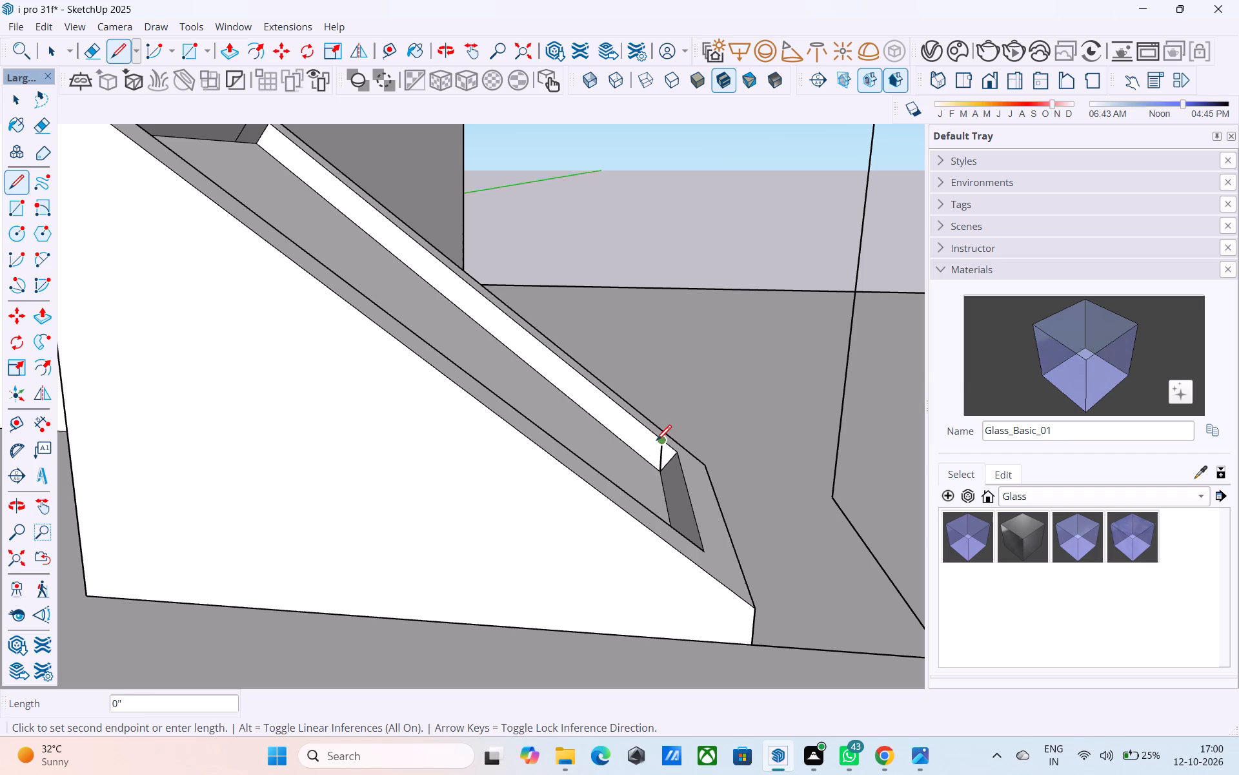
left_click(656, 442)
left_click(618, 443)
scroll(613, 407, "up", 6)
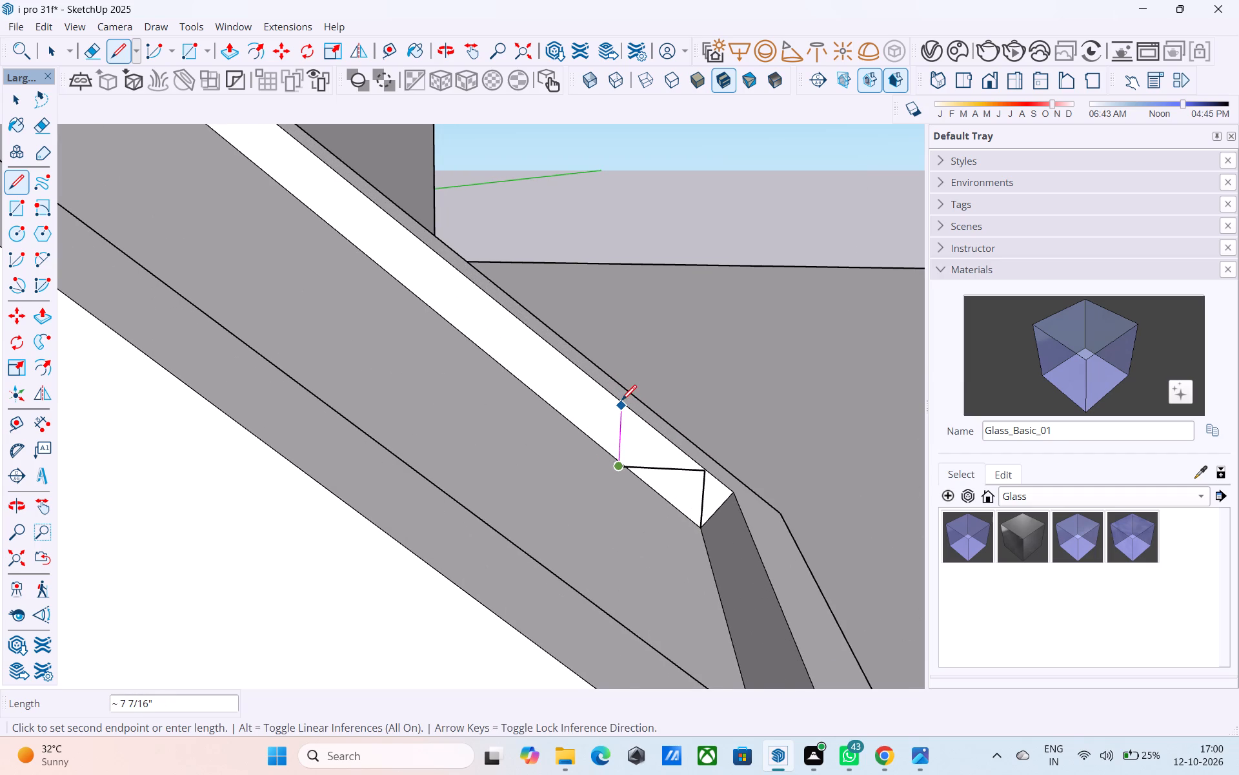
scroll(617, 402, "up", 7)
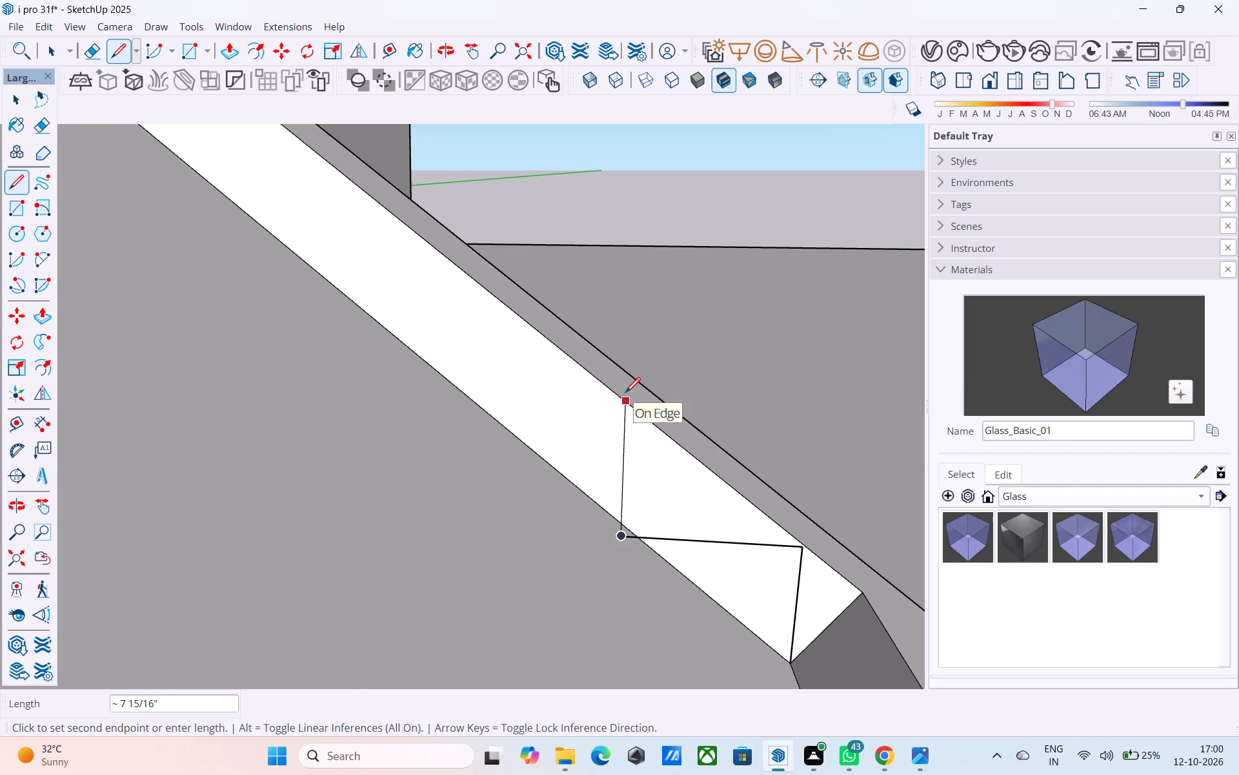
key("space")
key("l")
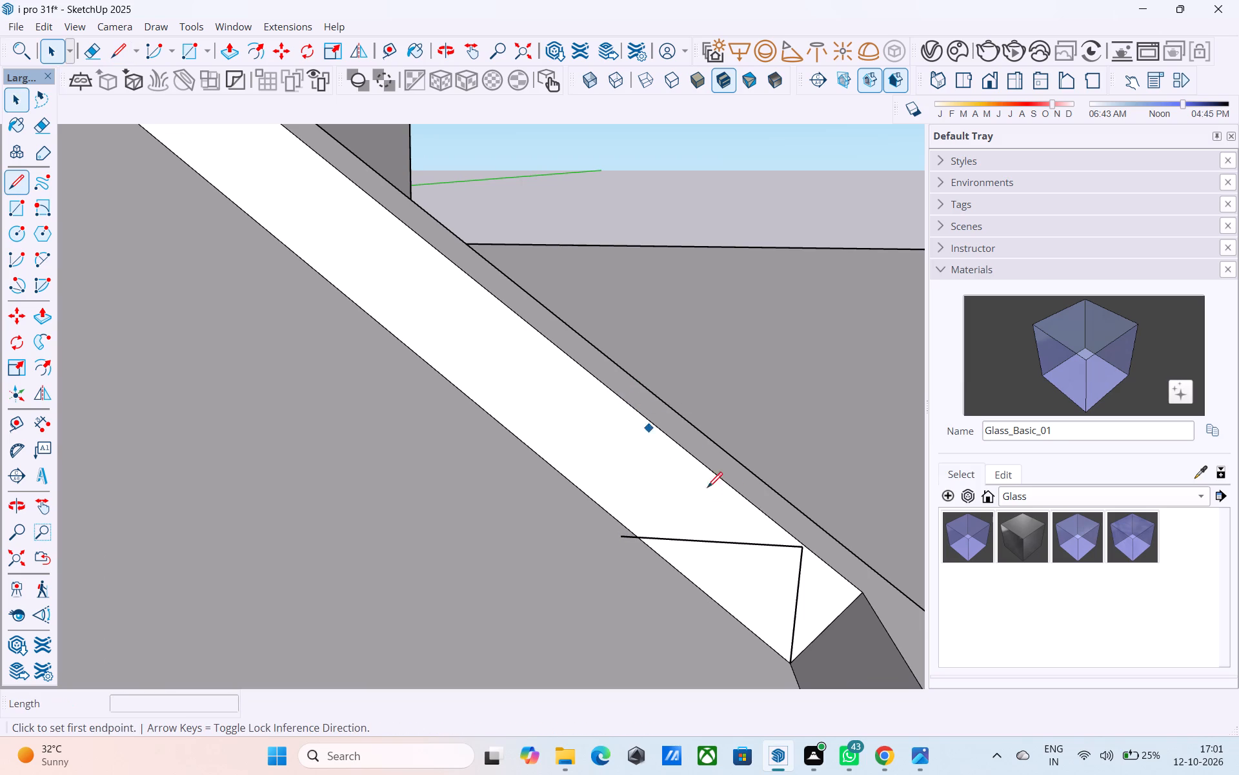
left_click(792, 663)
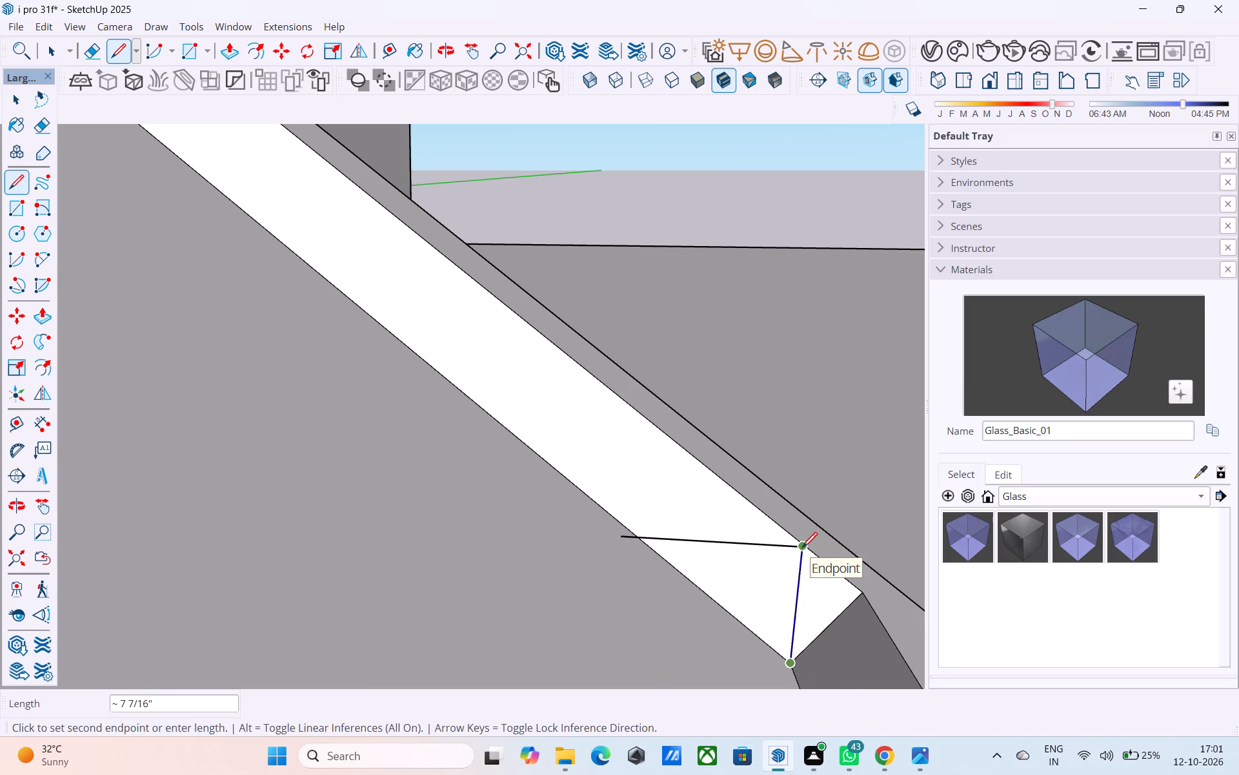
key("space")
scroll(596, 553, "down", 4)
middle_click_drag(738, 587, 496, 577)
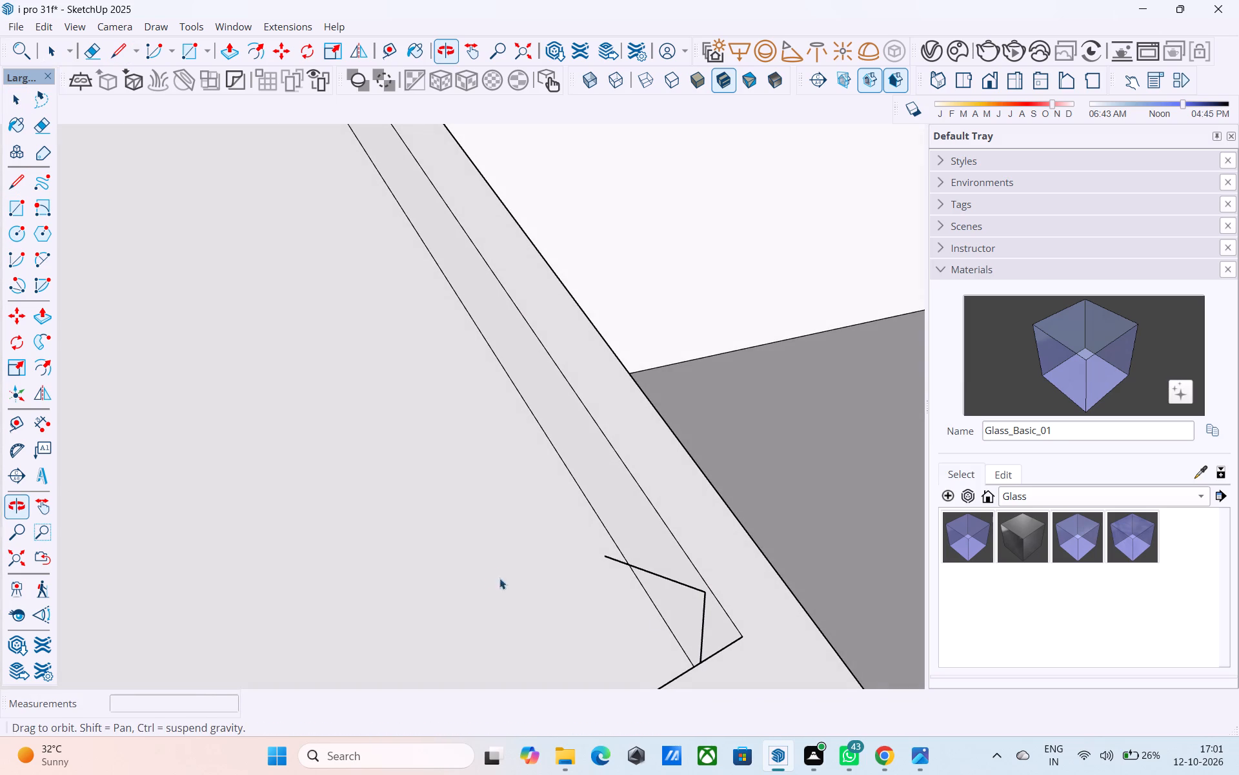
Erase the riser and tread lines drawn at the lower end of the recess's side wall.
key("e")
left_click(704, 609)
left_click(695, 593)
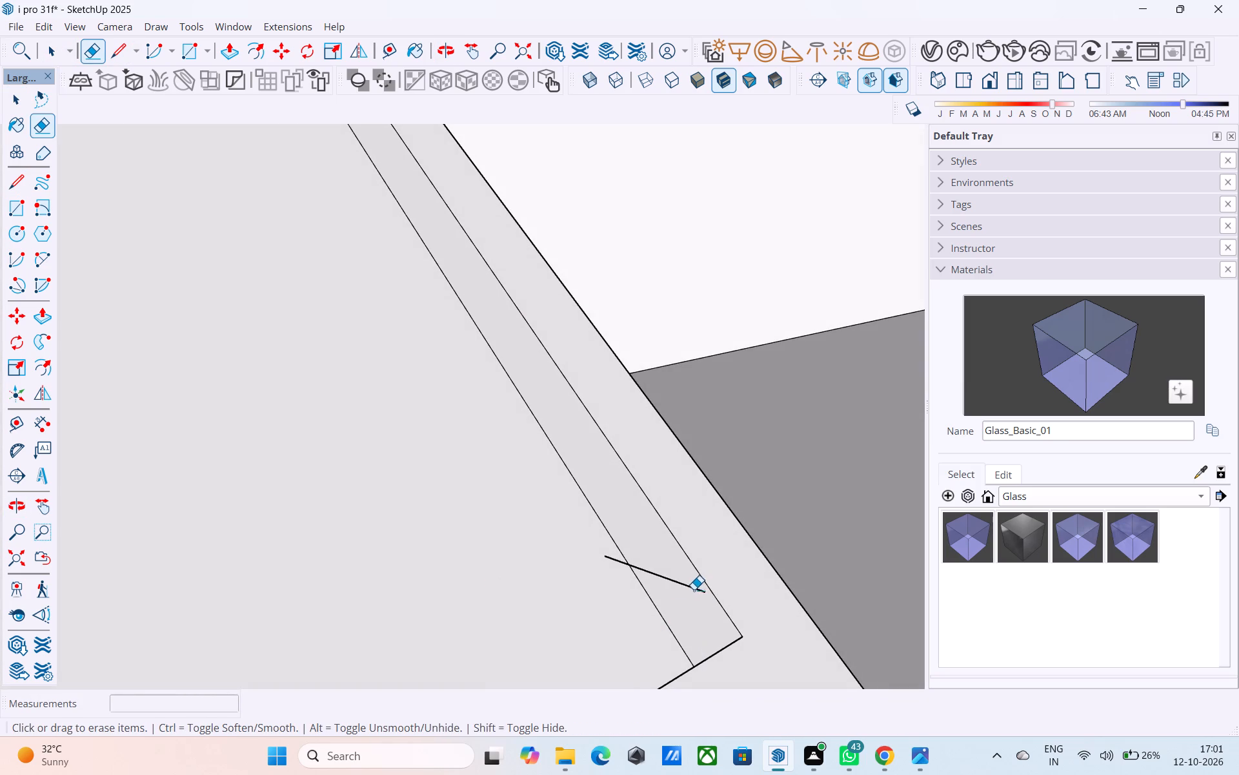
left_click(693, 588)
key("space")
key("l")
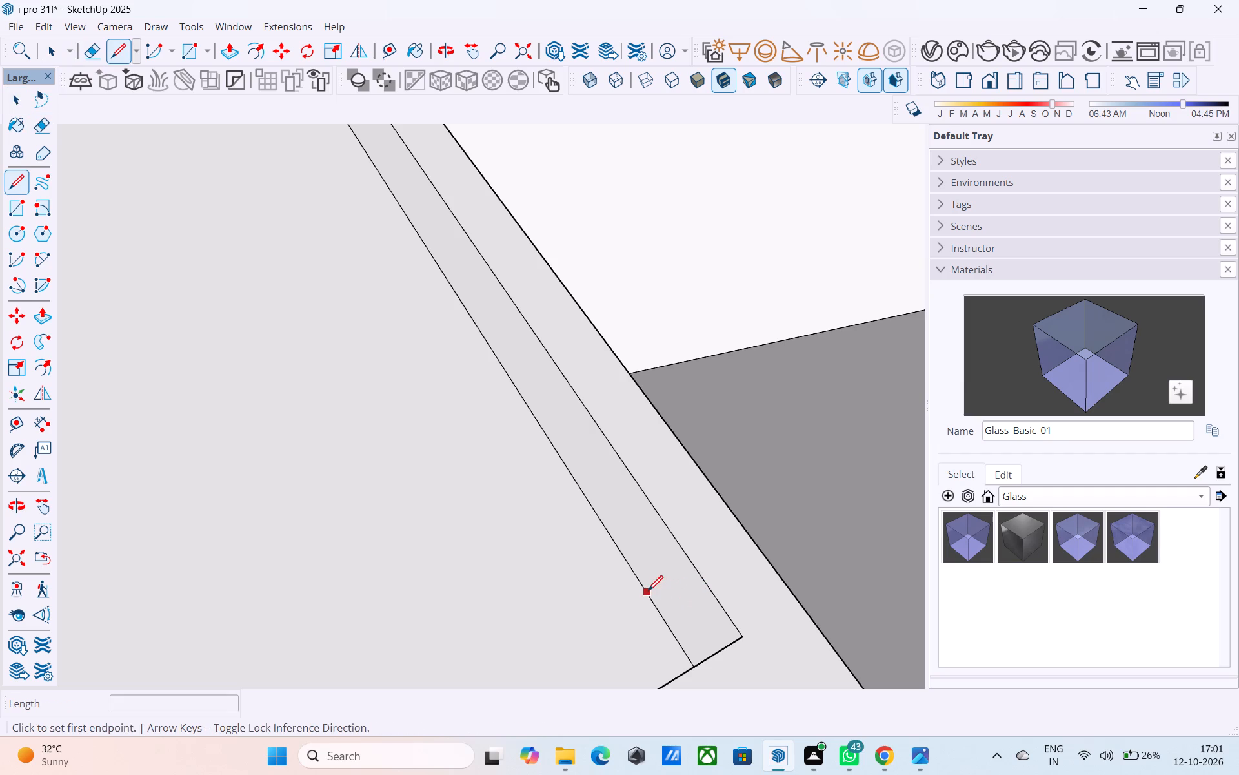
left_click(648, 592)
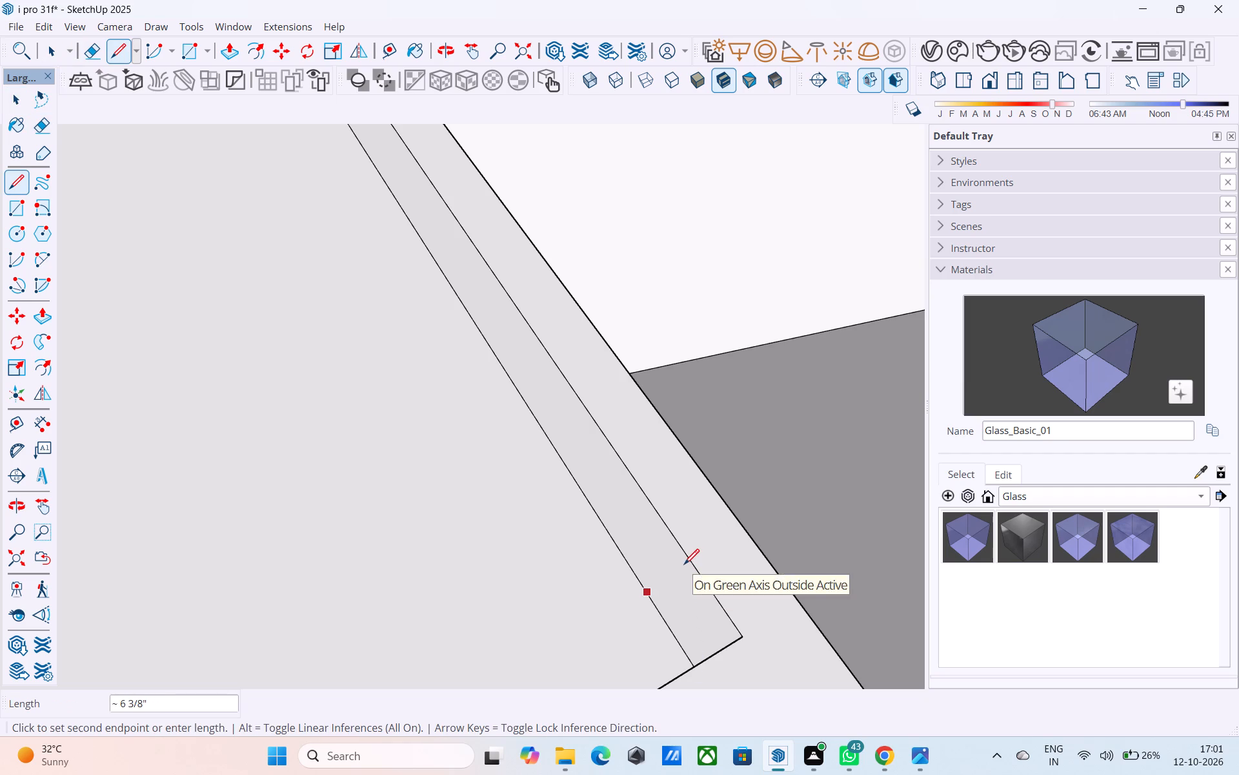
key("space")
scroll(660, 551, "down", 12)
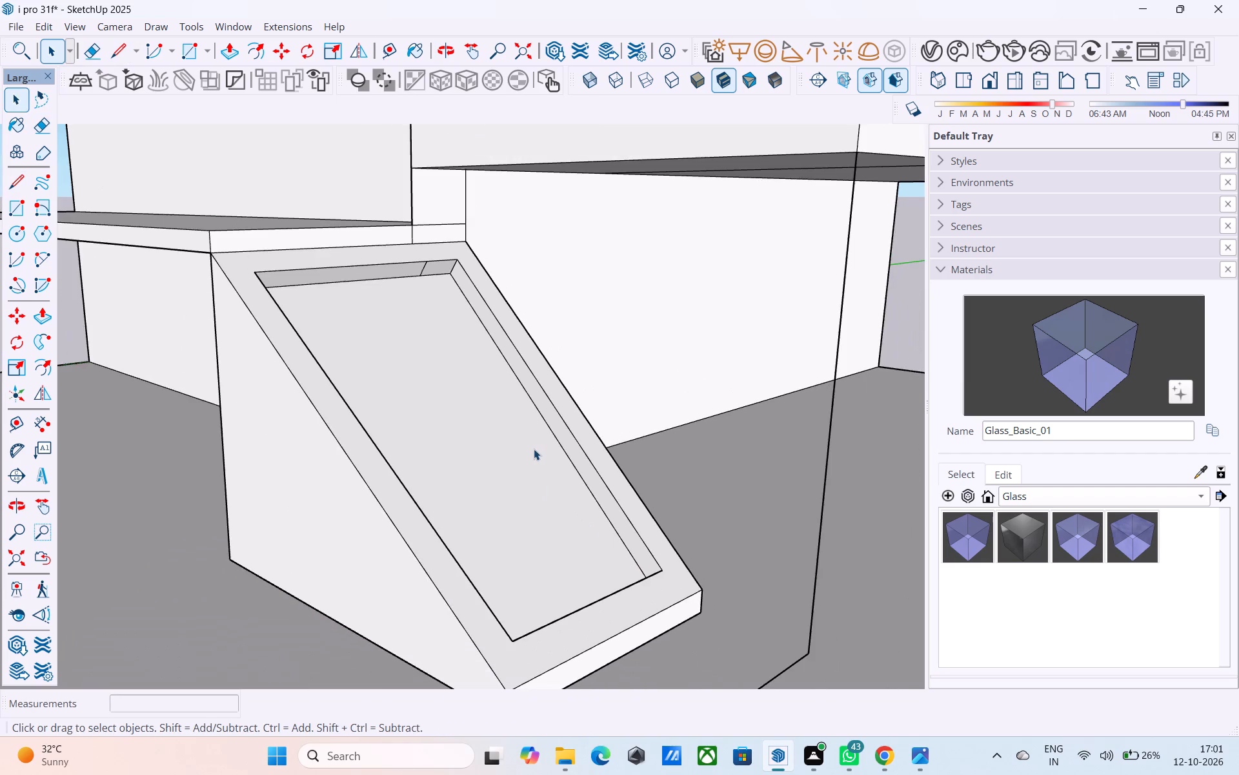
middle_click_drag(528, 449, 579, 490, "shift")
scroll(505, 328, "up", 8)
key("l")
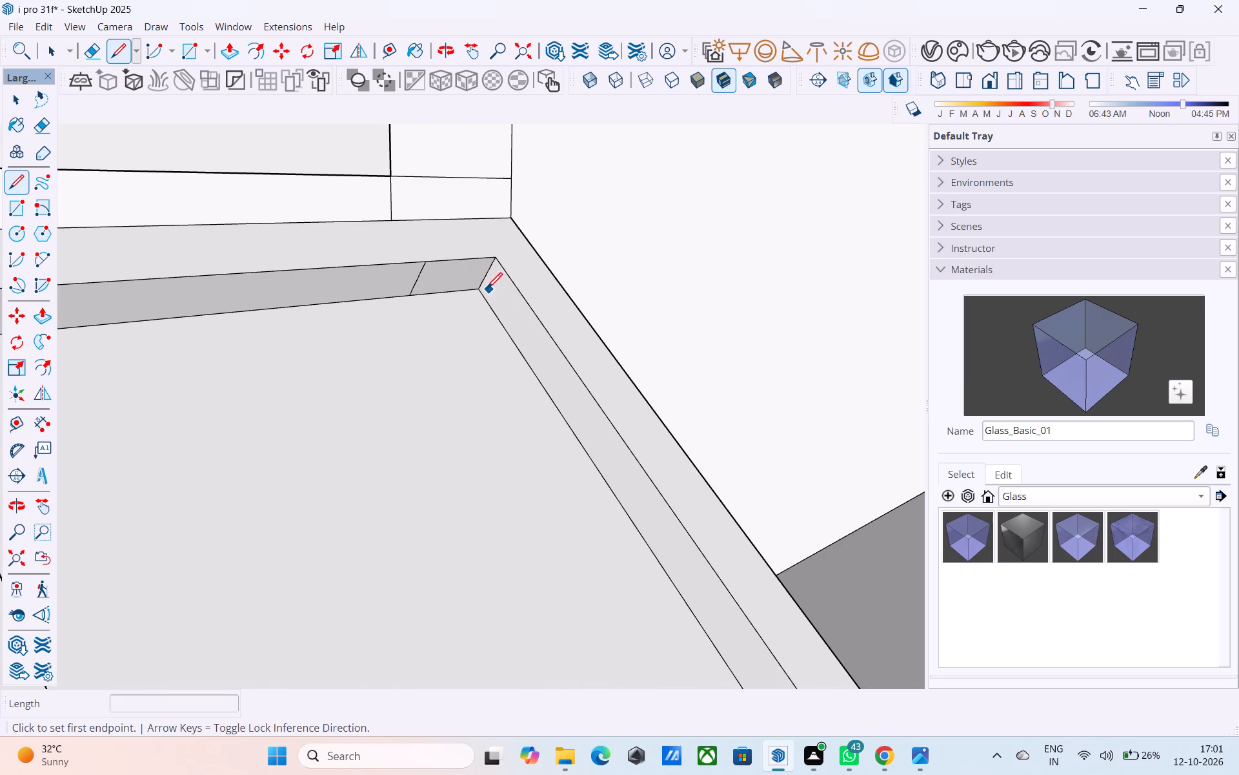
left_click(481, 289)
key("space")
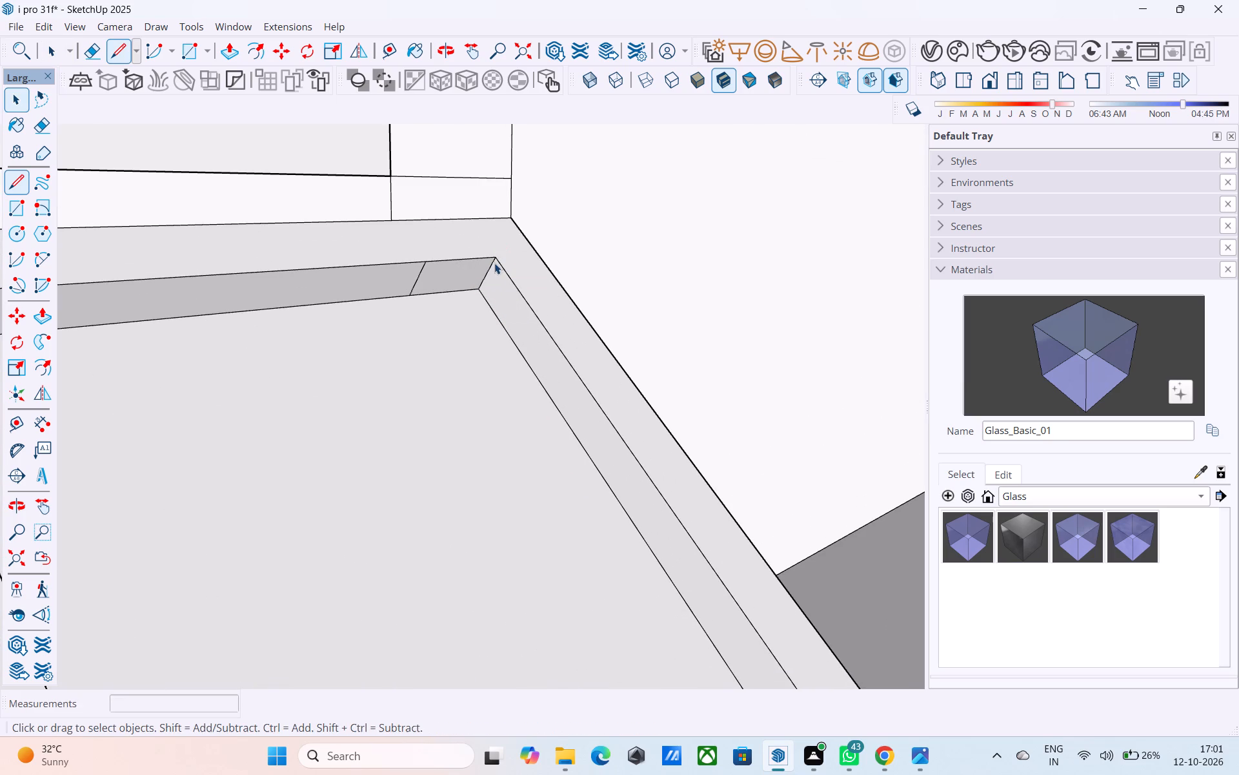
Erase the stray short edge crossing the recess's upper end wall.
key("e")
left_click(416, 287)
key("space")
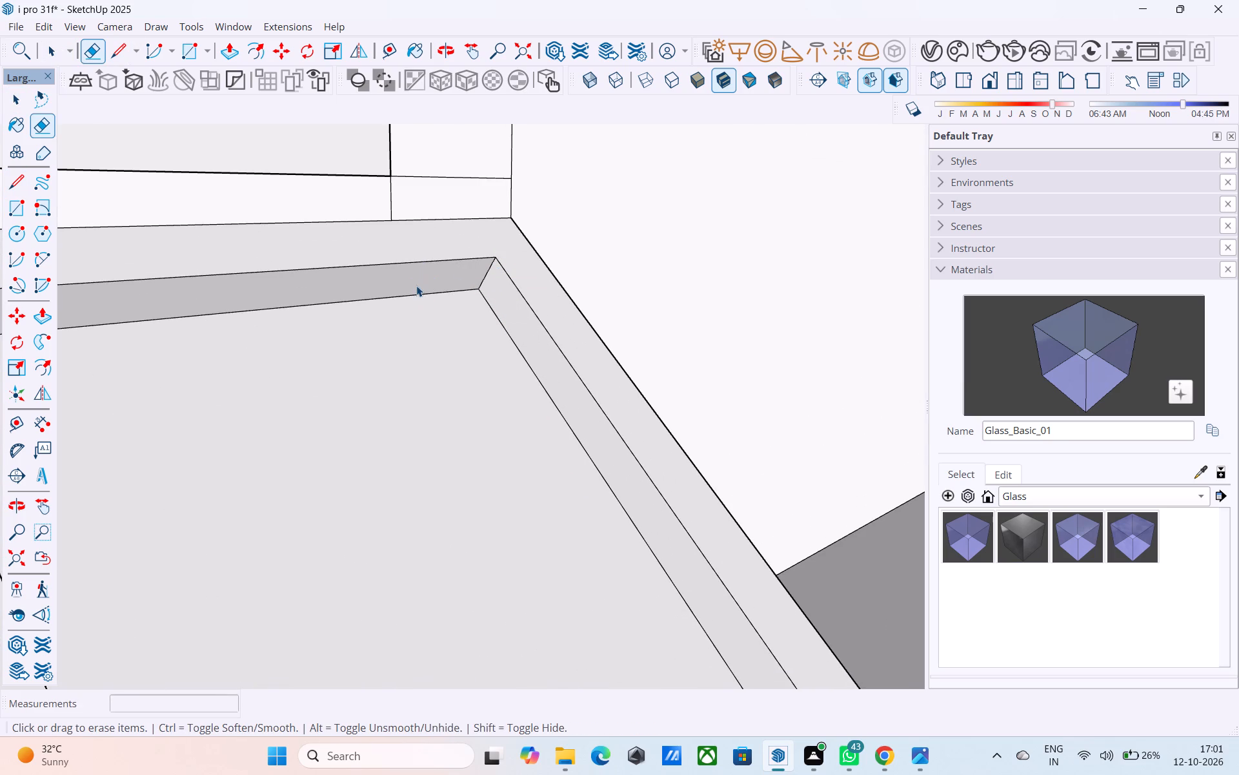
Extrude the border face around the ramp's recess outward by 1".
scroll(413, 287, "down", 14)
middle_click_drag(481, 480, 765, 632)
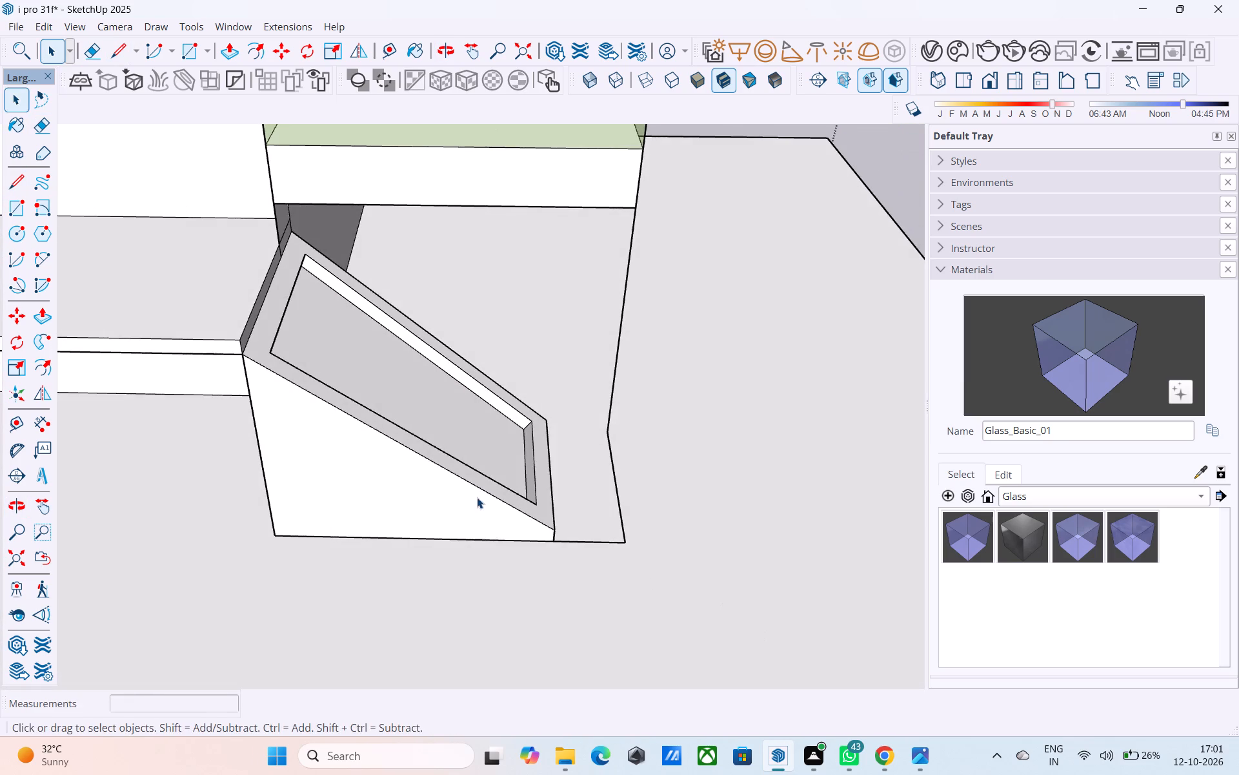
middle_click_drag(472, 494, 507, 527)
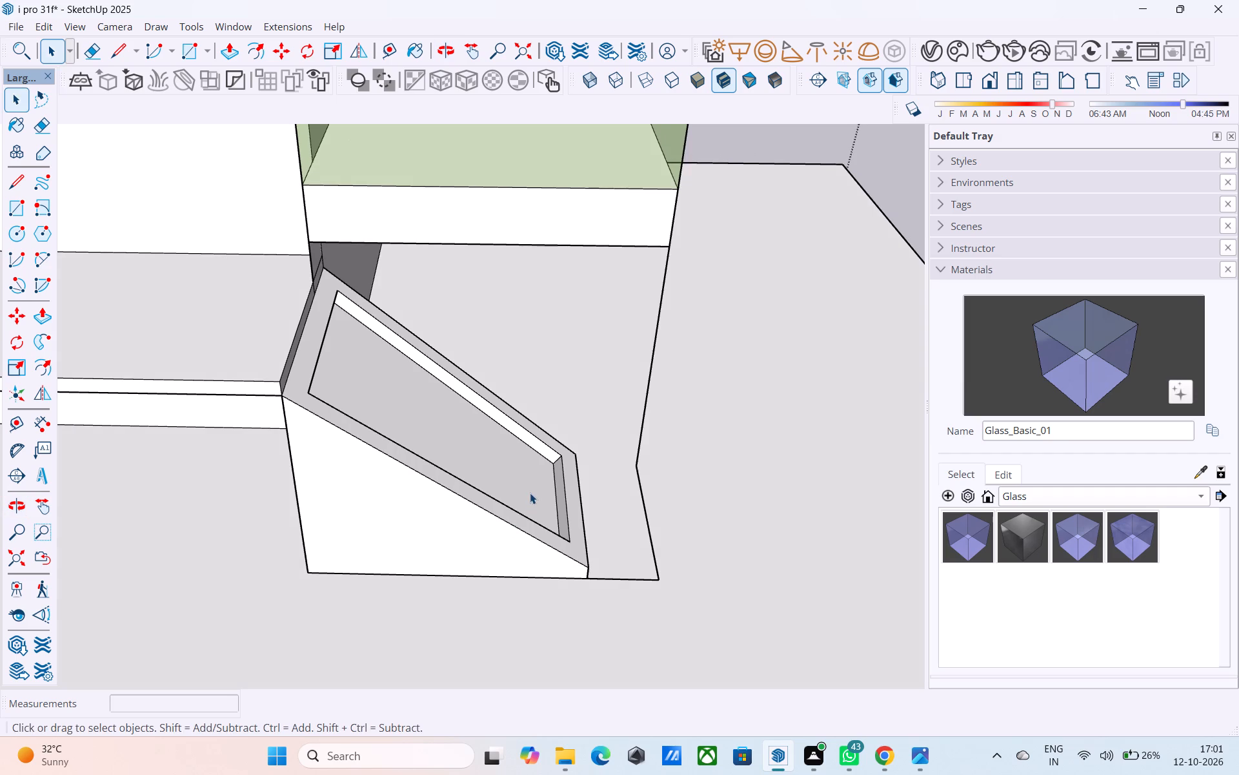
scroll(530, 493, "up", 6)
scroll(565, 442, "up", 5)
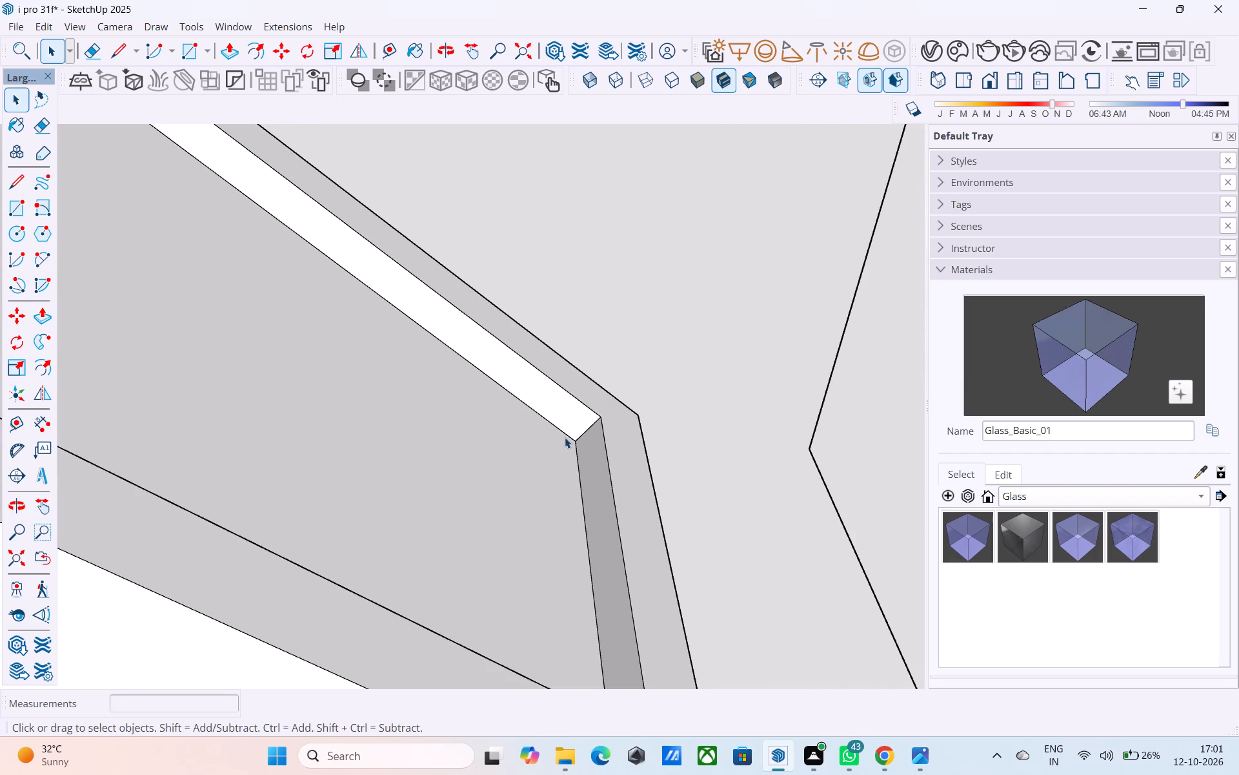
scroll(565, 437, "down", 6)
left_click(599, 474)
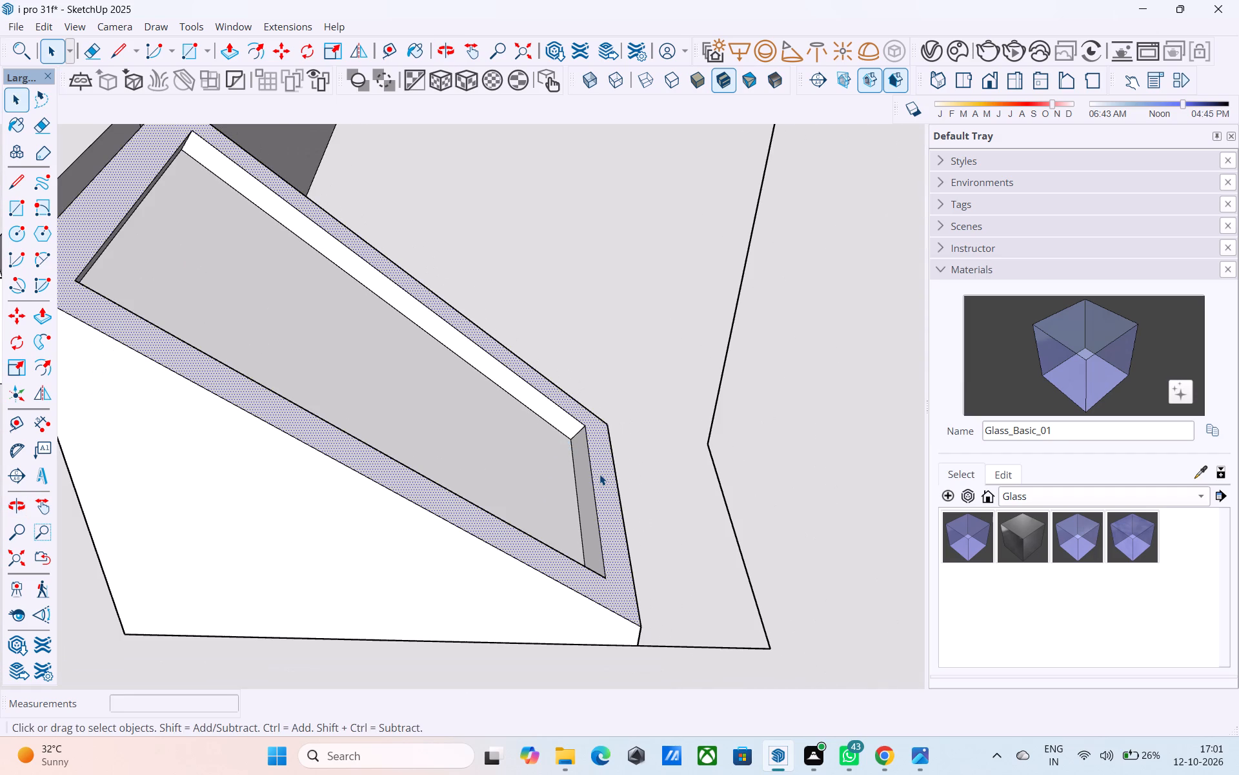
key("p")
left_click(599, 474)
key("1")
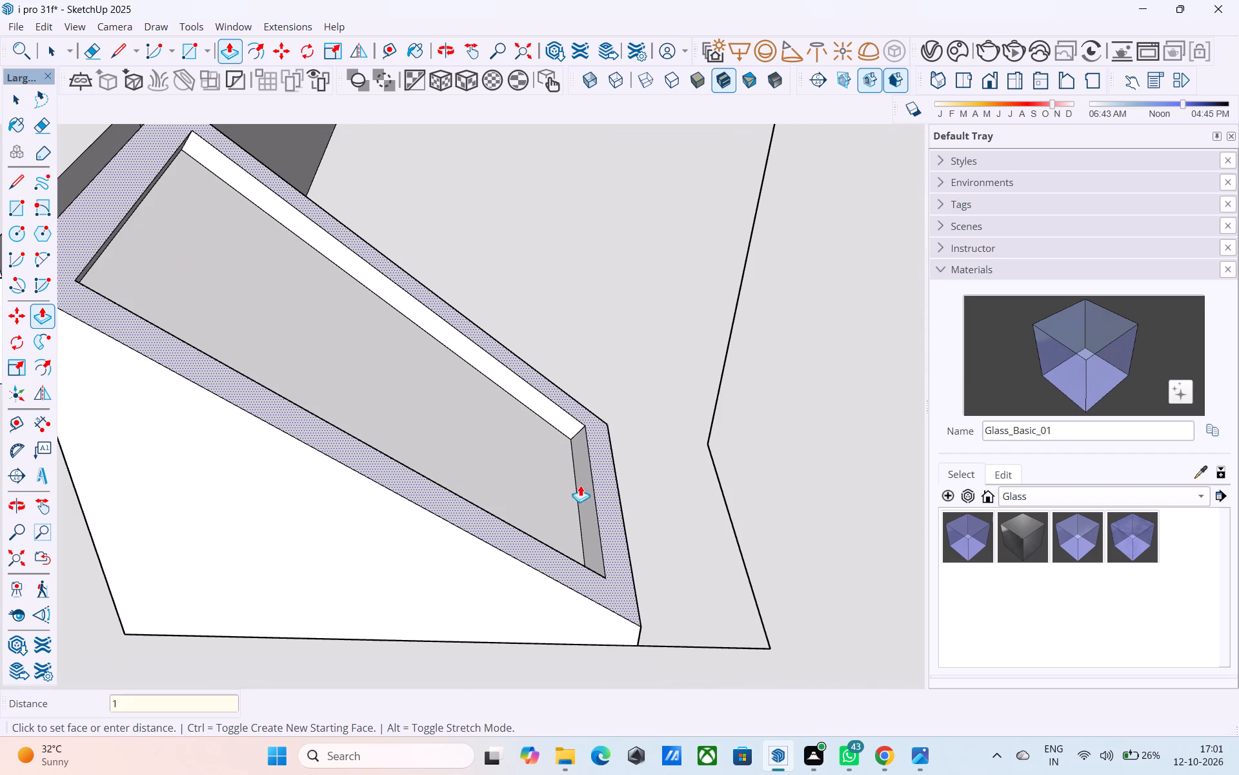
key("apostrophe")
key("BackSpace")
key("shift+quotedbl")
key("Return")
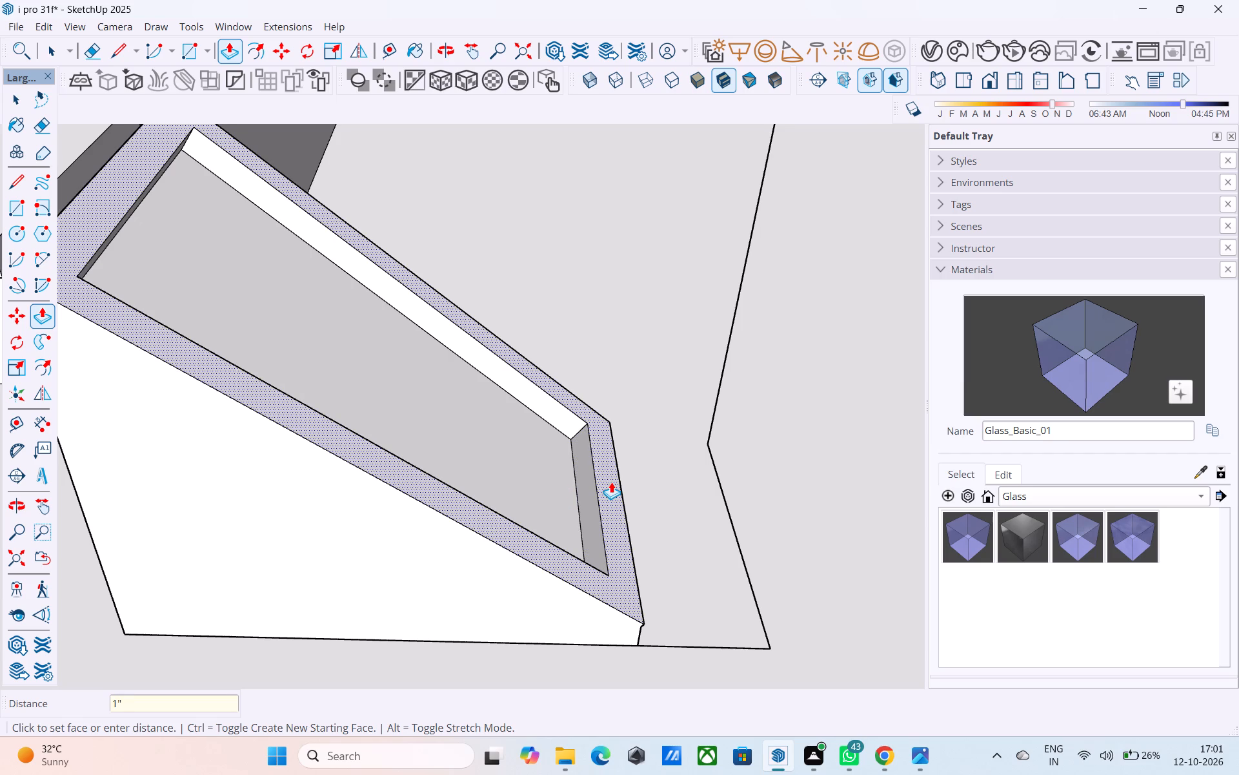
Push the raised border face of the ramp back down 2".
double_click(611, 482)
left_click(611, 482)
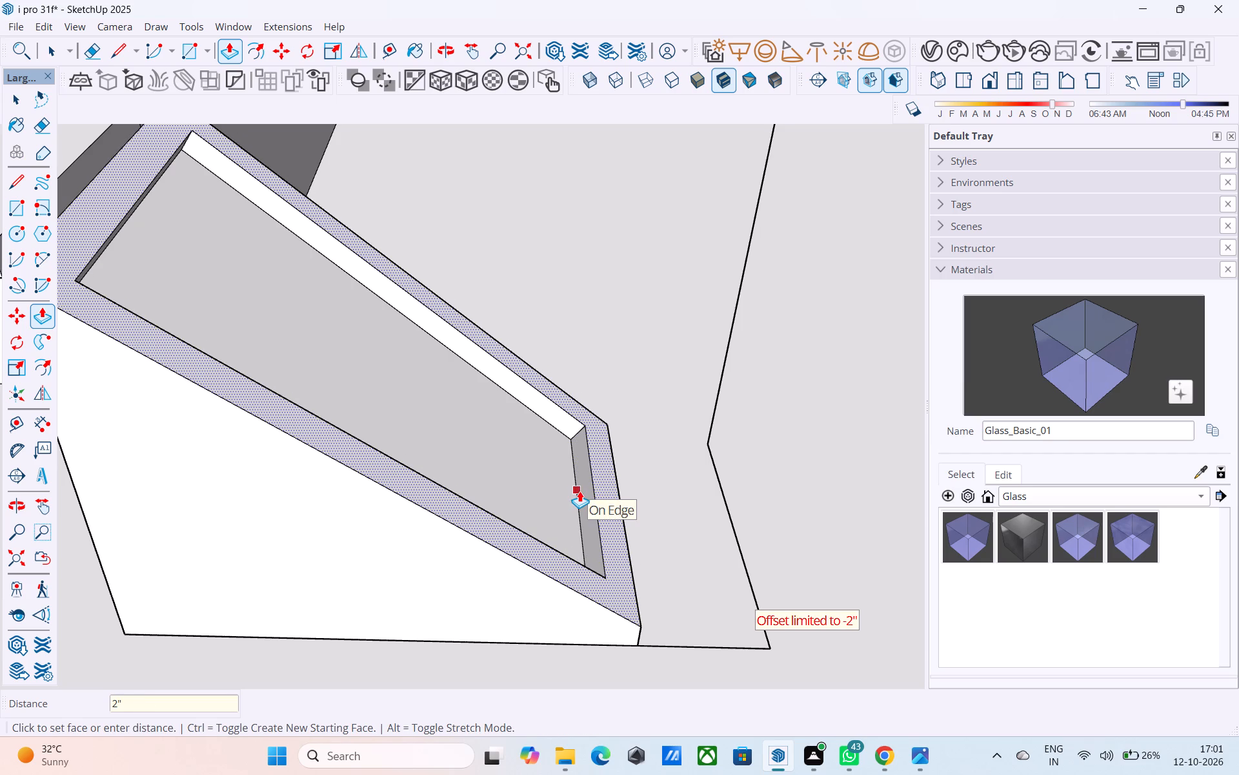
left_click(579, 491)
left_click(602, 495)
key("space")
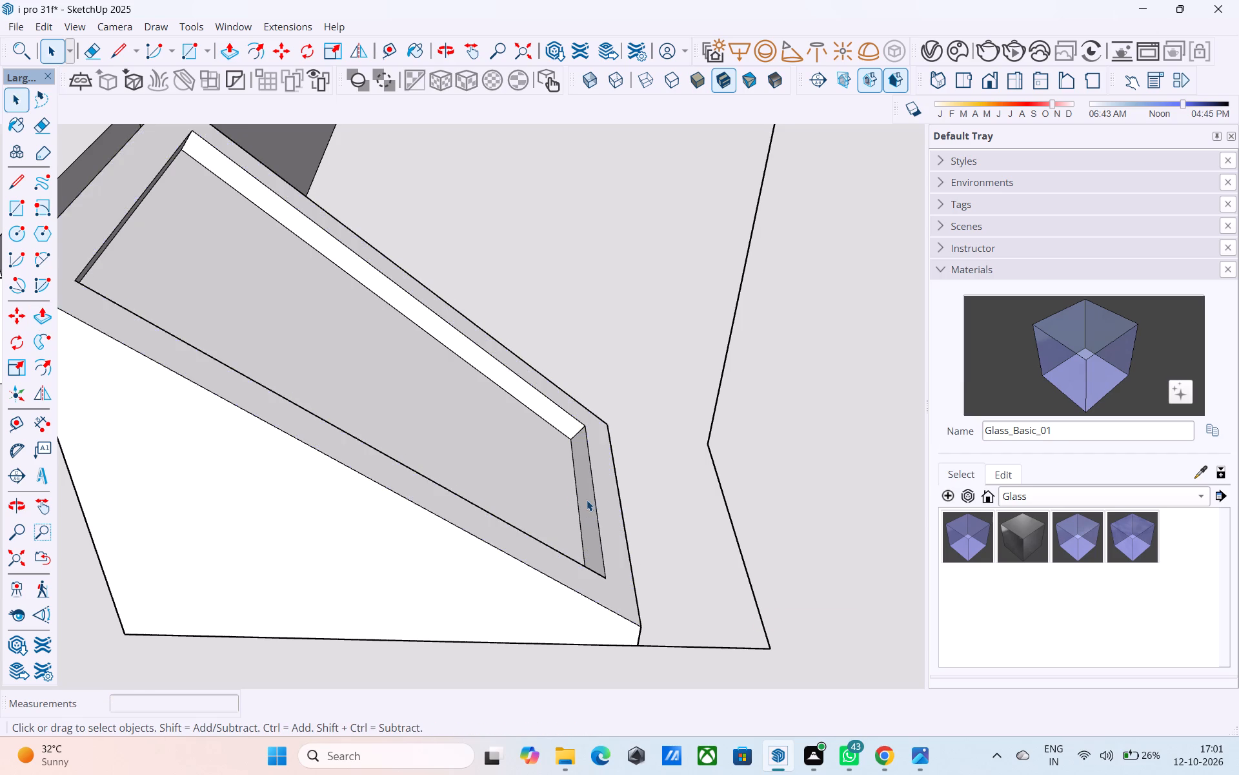
Draw a vertical riser from the recess side wall's lower corner and a tread about 10 3/16" back along the red axis.
scroll(587, 500, "down", 6)
scroll(580, 483, "up", 6)
key("l")
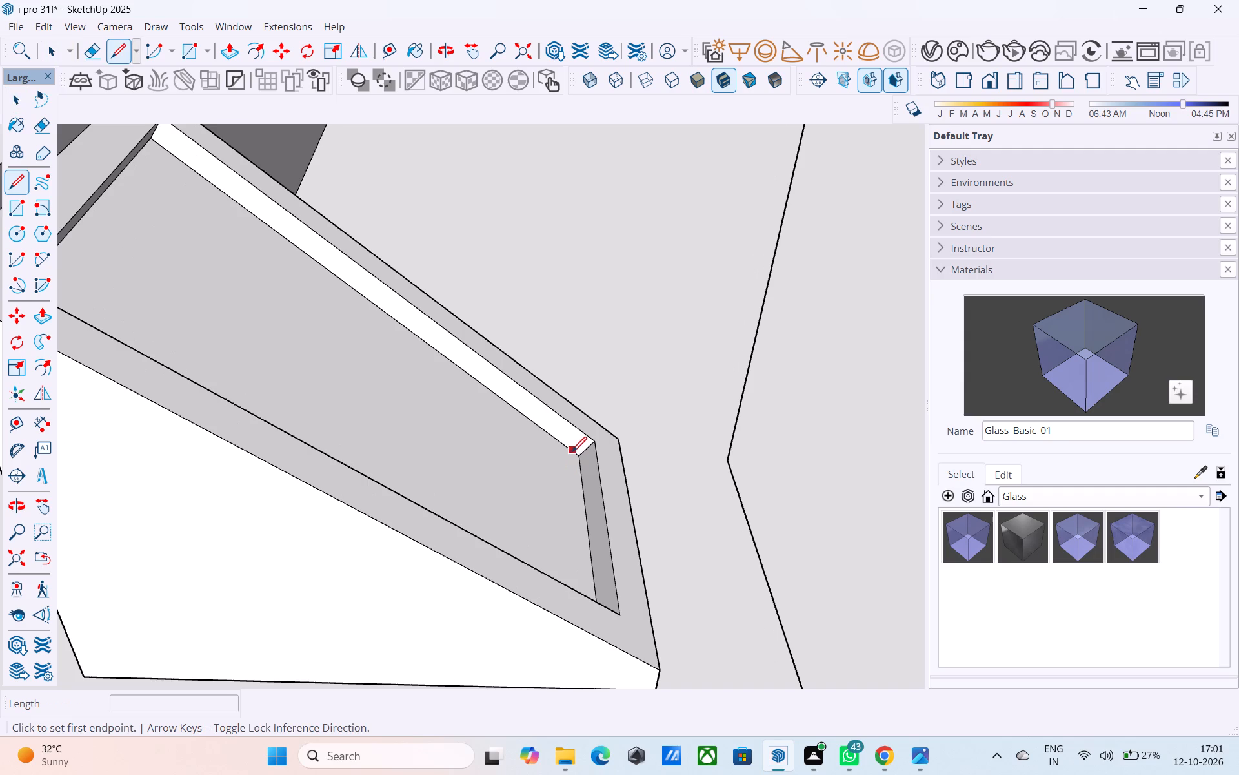
left_click(577, 454)
left_click(580, 429)
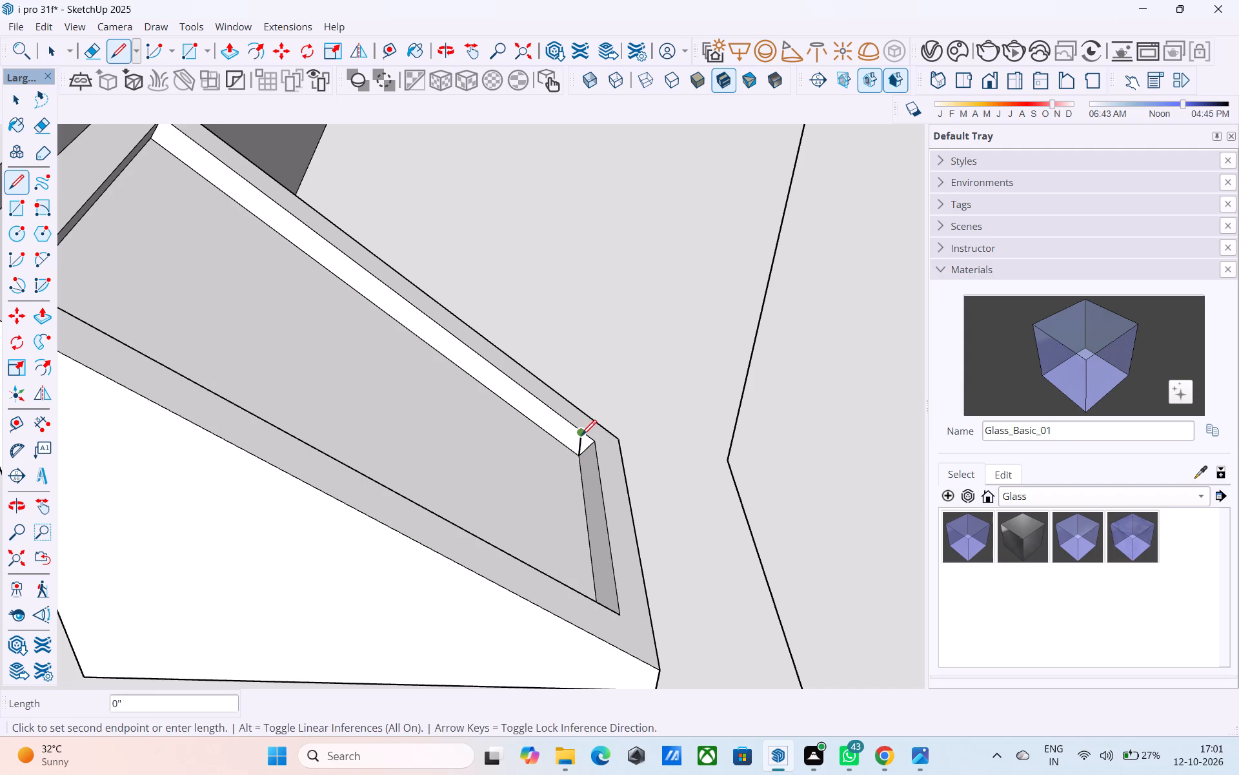
left_click(581, 437)
scroll(539, 433, "up", 8)
middle_click_drag(569, 439, 215, 548)
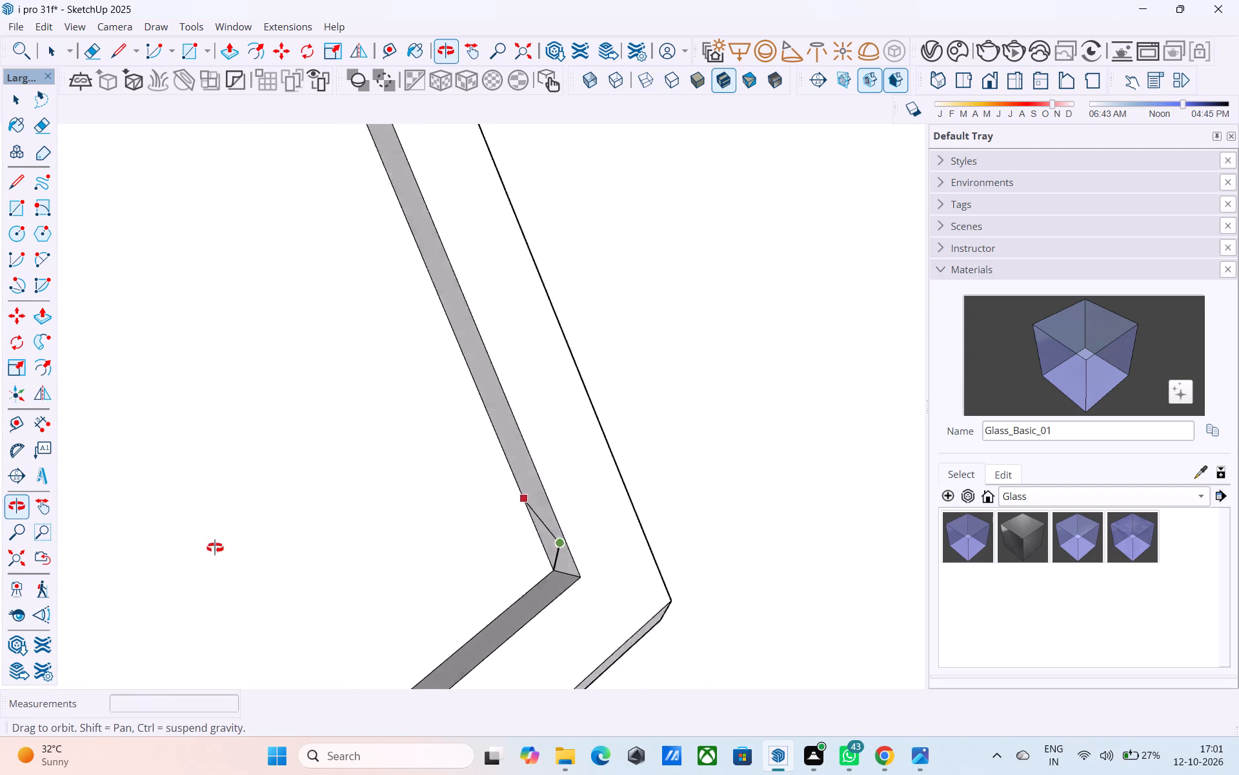
middle_click_drag(215, 548, 130, 486)
scroll(412, 533, "up", 4)
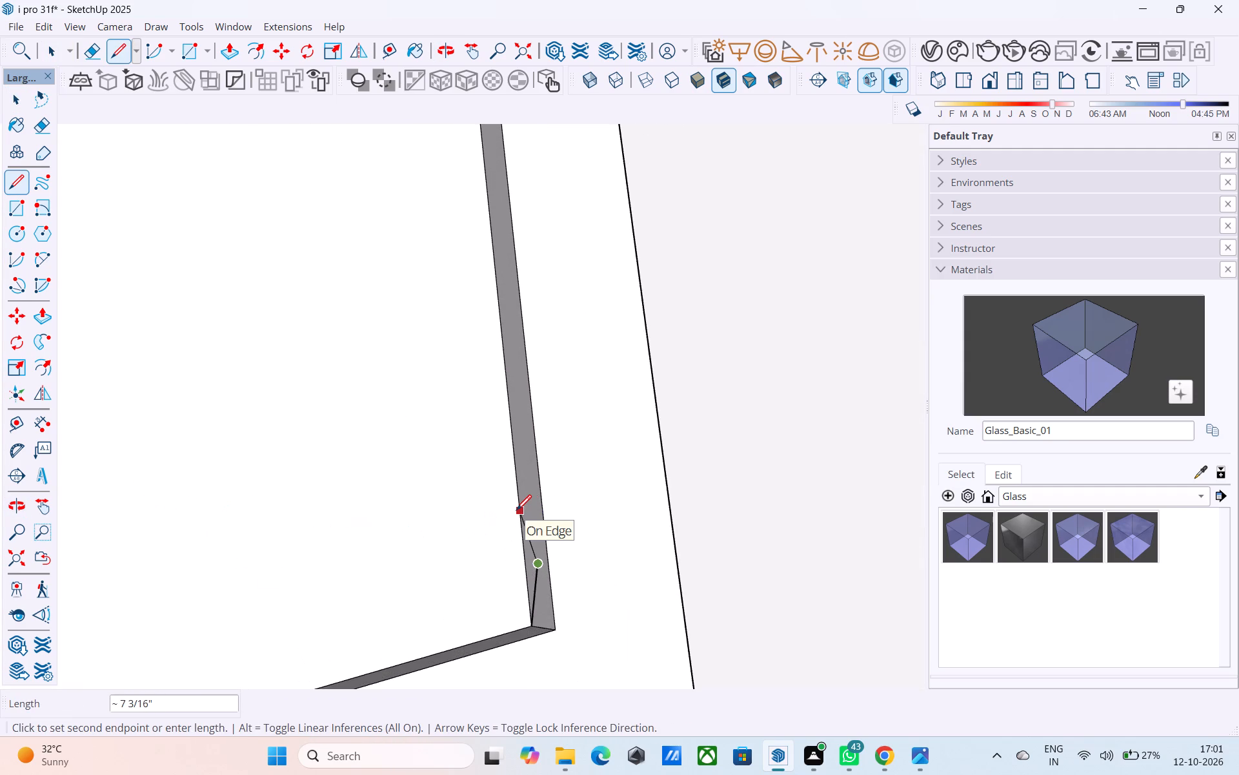
middle_click_drag(516, 512, 849, 309)
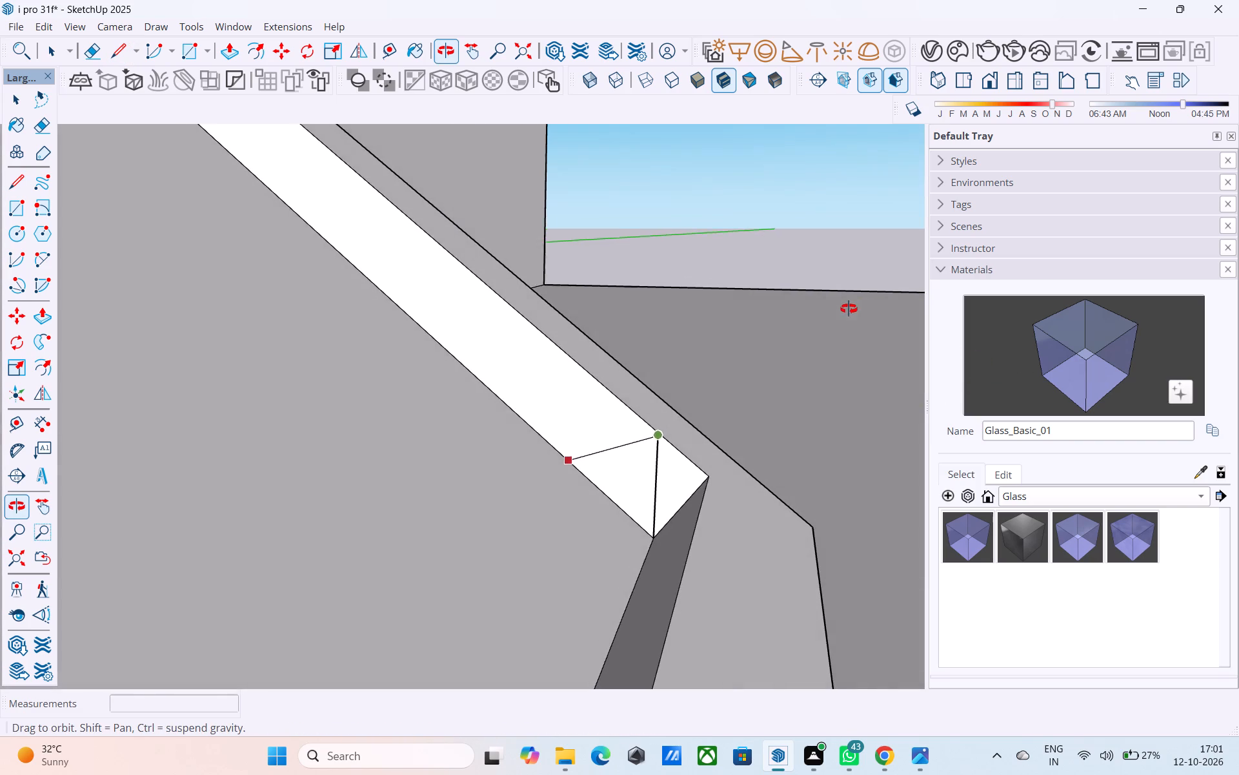
middle_click_drag(849, 309, 848, 309)
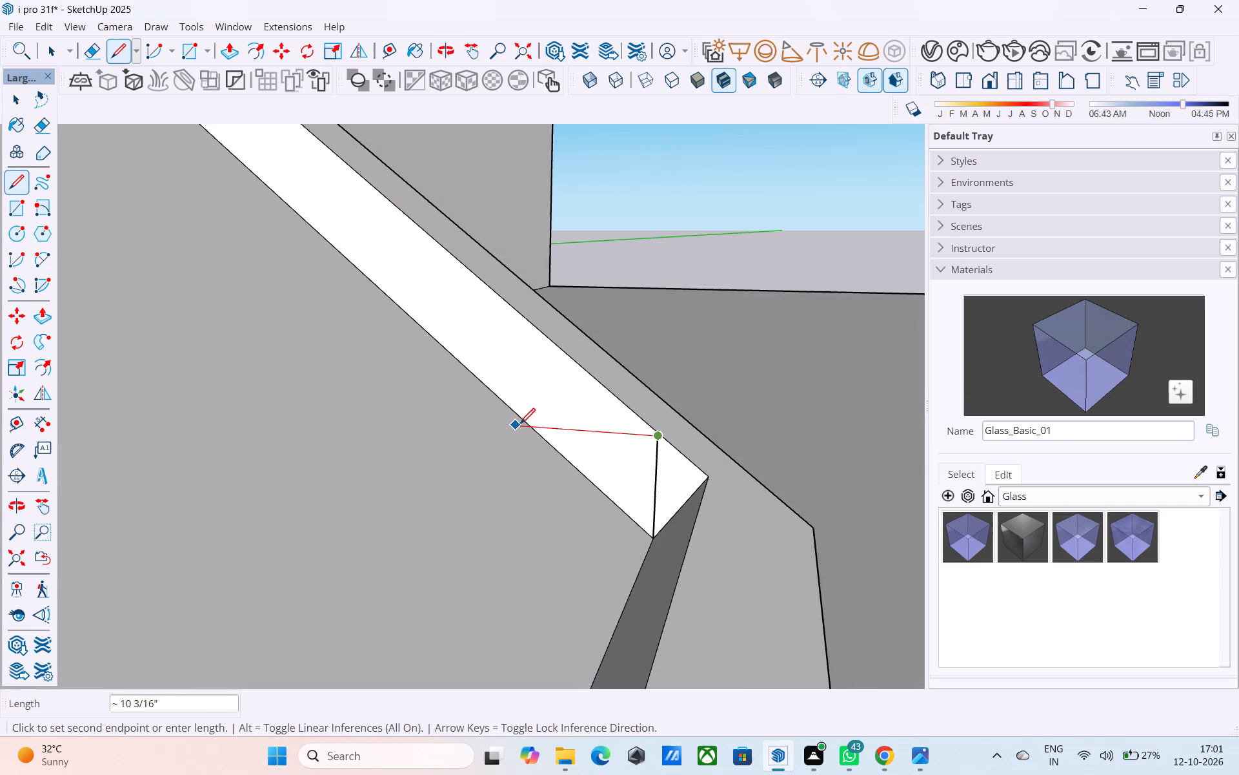
left_click(520, 424)
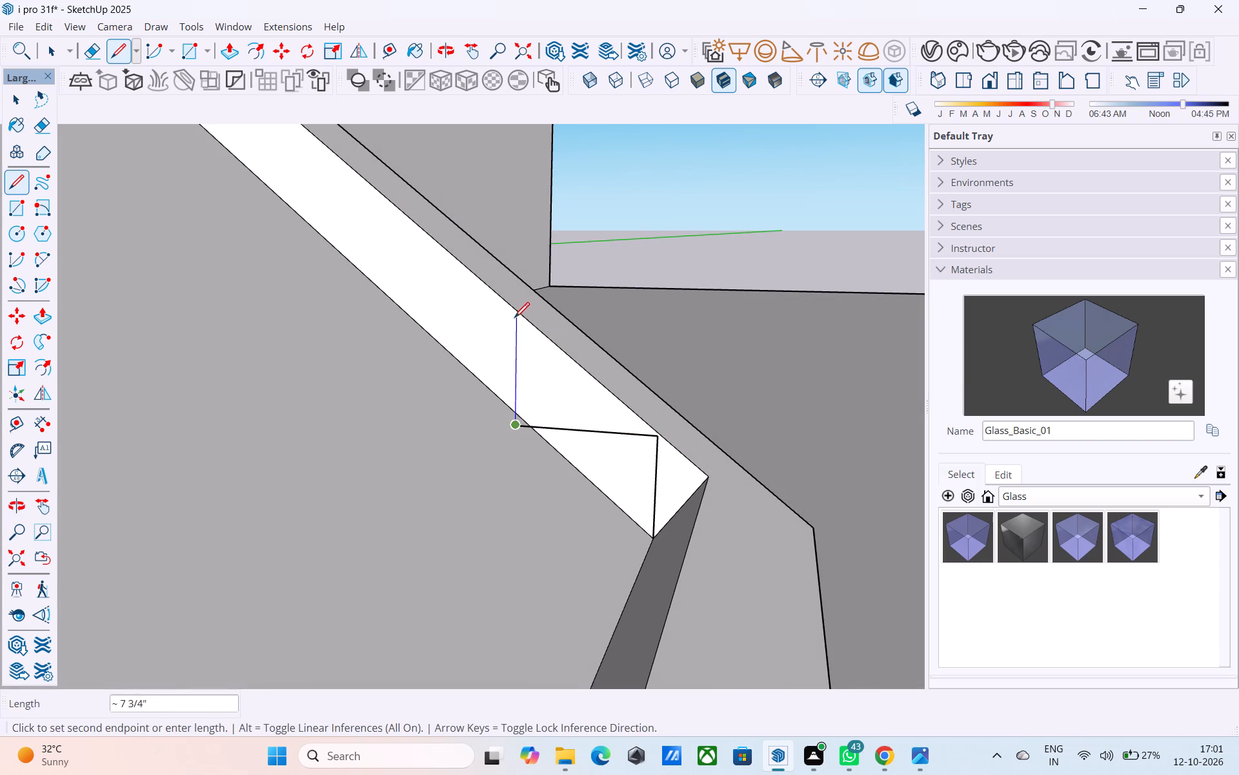
key("space")
scroll(553, 402, "down", 12)
middle_click_drag(591, 482, 127, 585)
scroll(135, 567, "down", 6)
middle_click_drag(258, 554, 428, 538)
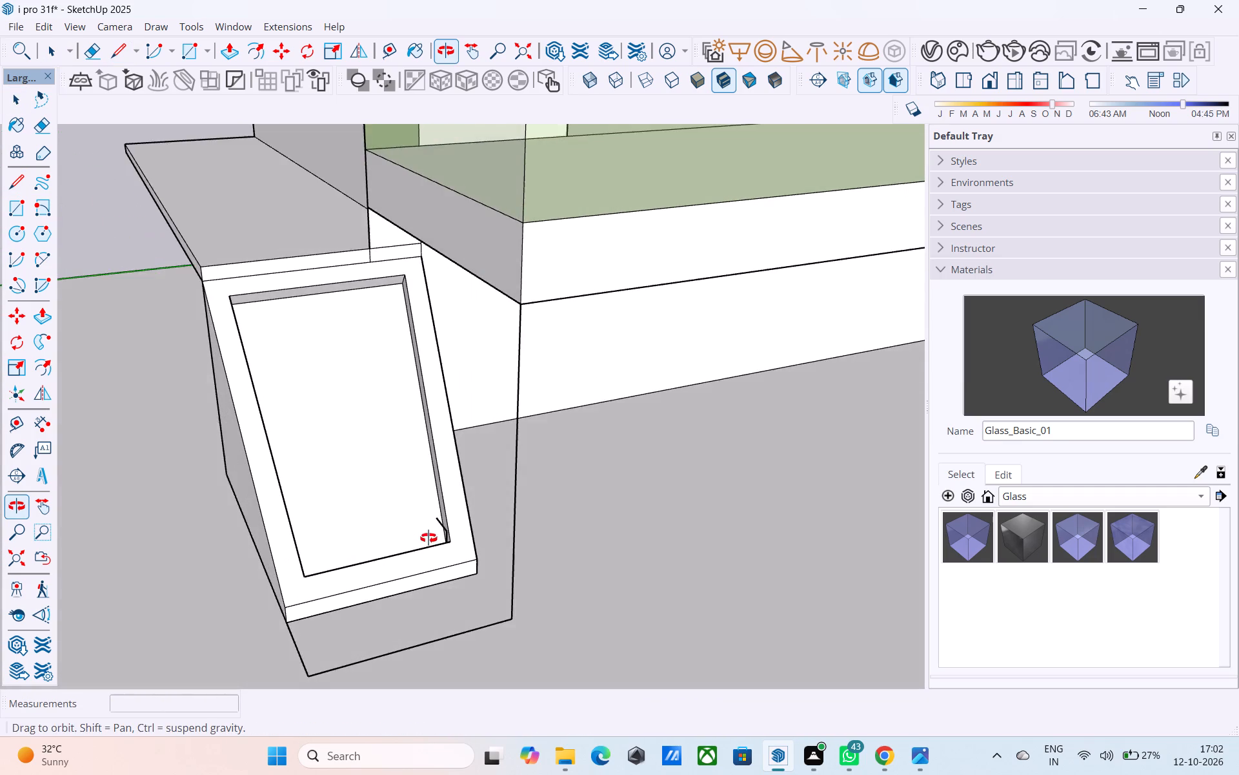
Undo the step lines, the recess and its offset border, back to the ramp's plain sloping face.
middle_click_drag(428, 538, 410, 518)
key("ctrl+z")
key("ctrl+z")
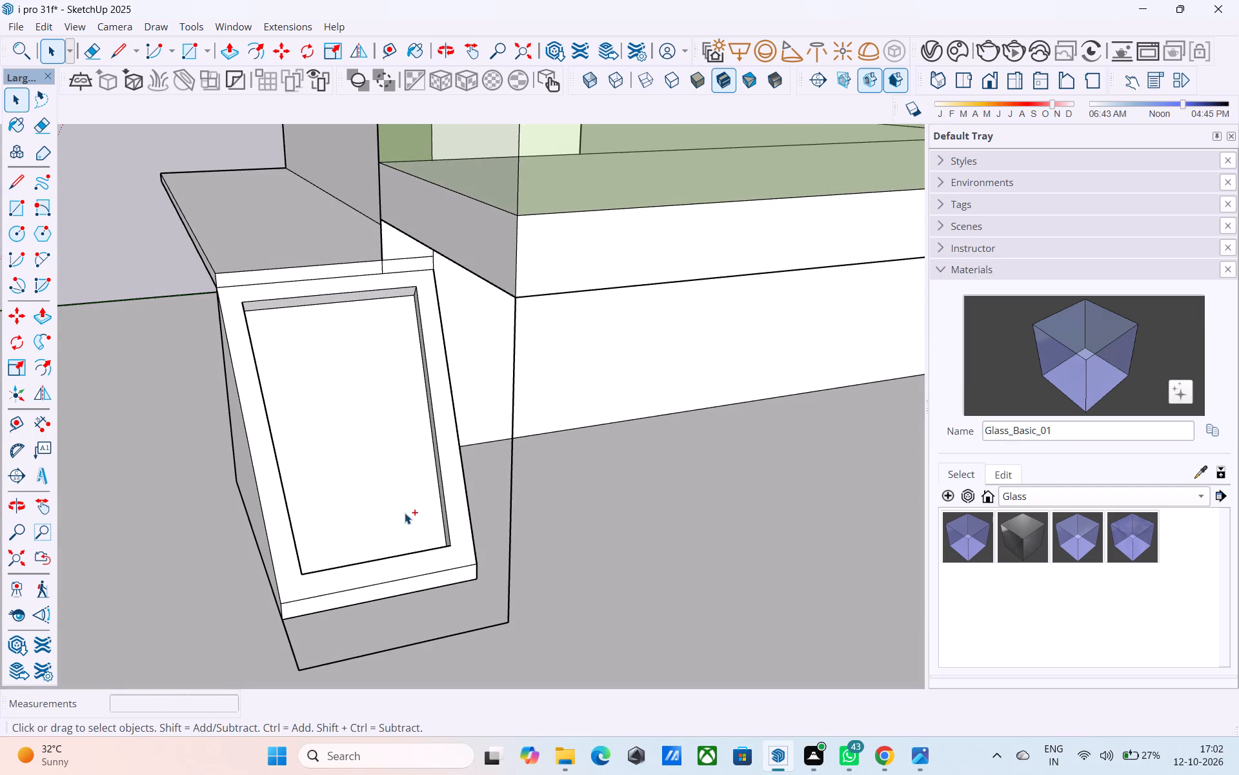
key("ctrl+z")
key("ctrl+z")
key("ctrl+z")
key("ctrl+z")
key("ctrl+z")
key("ctrl+z")
key("ctrl+z")
key("ctrl+z")
key("ctrl+z")
key("ctrl+z")
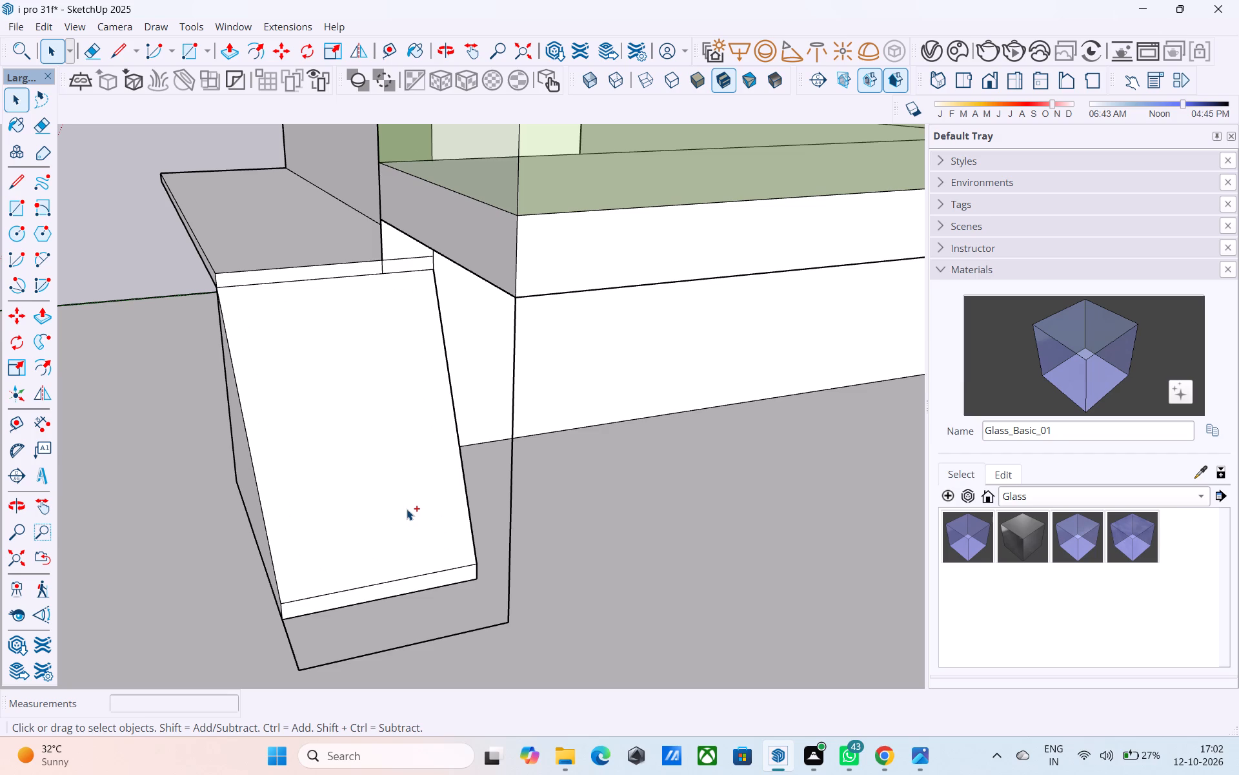
key("ctrl+z")
key("ctrl+z")
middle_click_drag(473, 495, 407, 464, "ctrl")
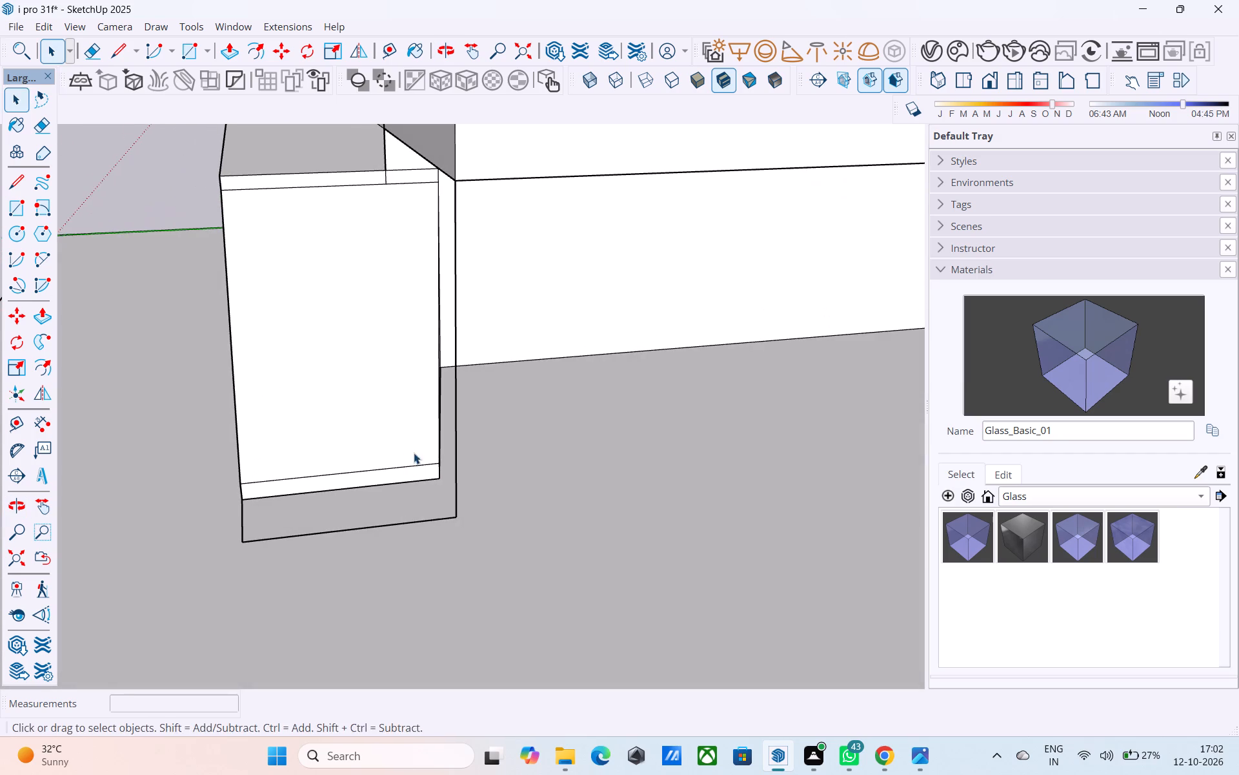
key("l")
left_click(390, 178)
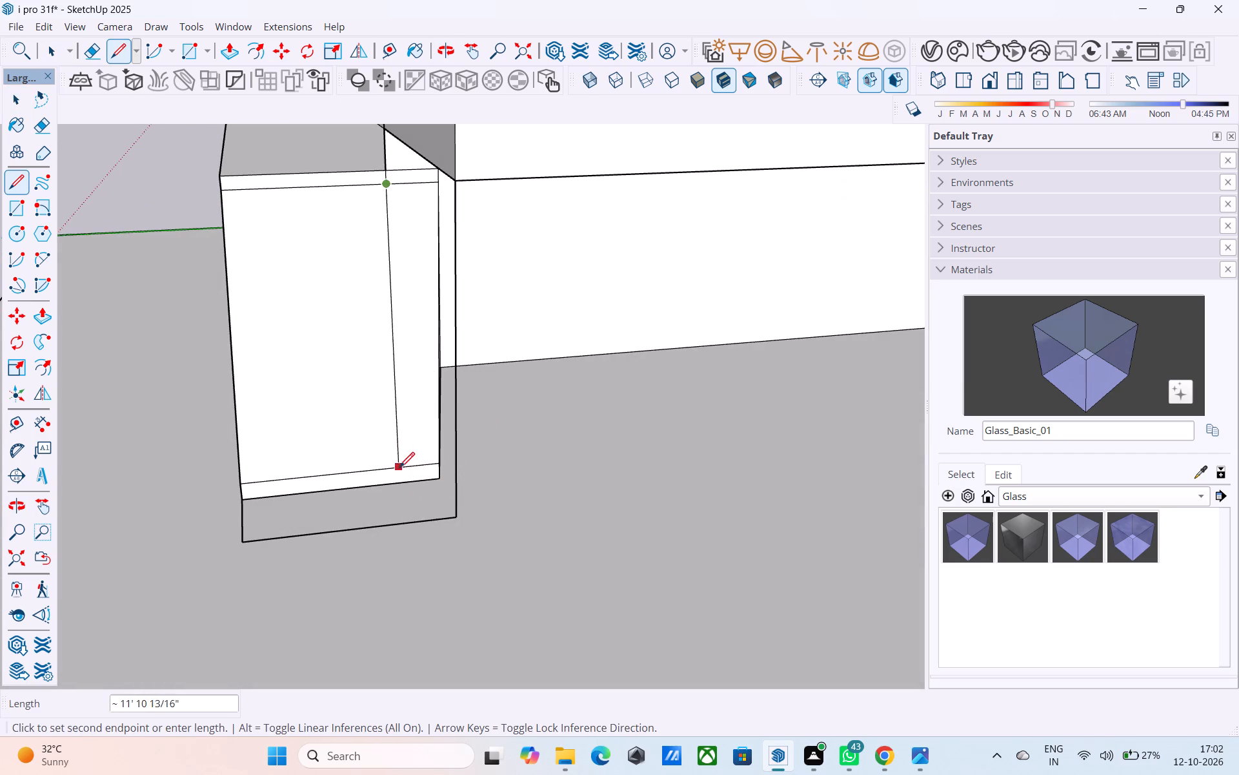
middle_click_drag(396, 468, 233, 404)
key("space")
Copy the ramp's outer sloping edge across the slope to line up with the wall corner above.
middle_click_drag(308, 404, 368, 410)
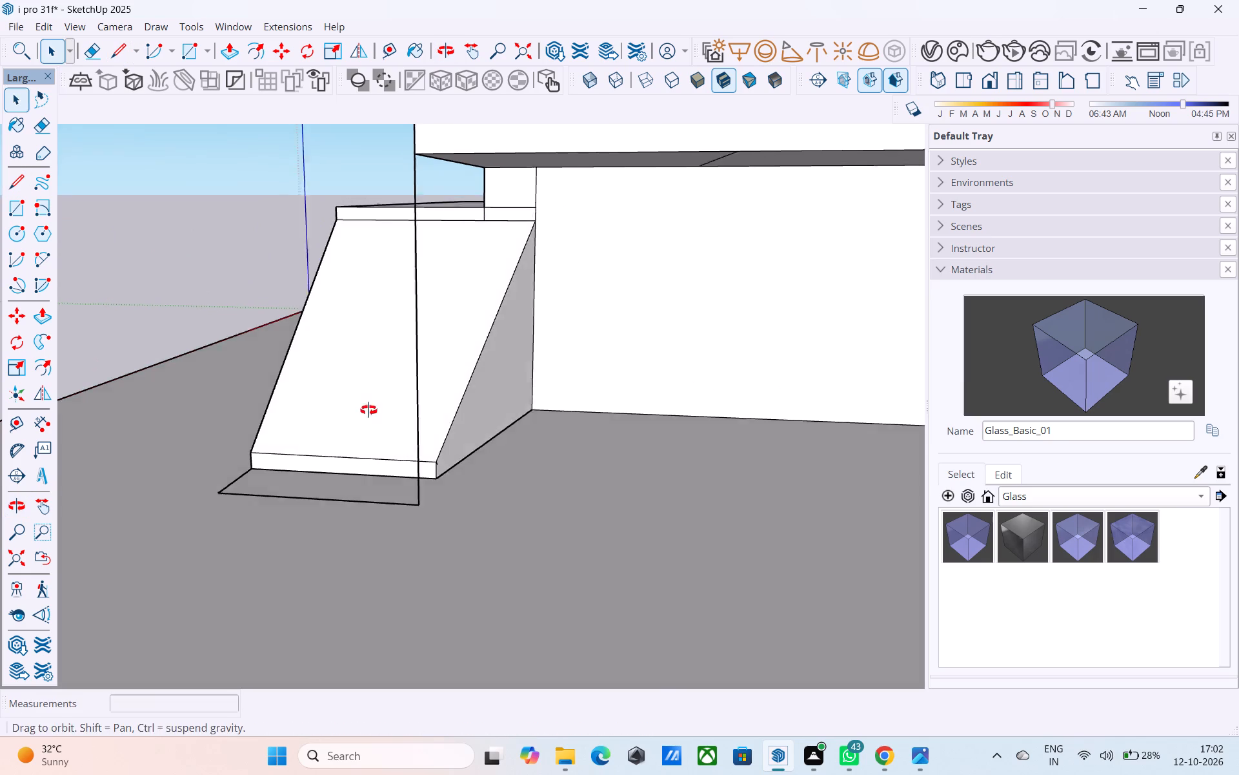
middle_click_drag(368, 410, 385, 413)
left_click(268, 393)
key("m")
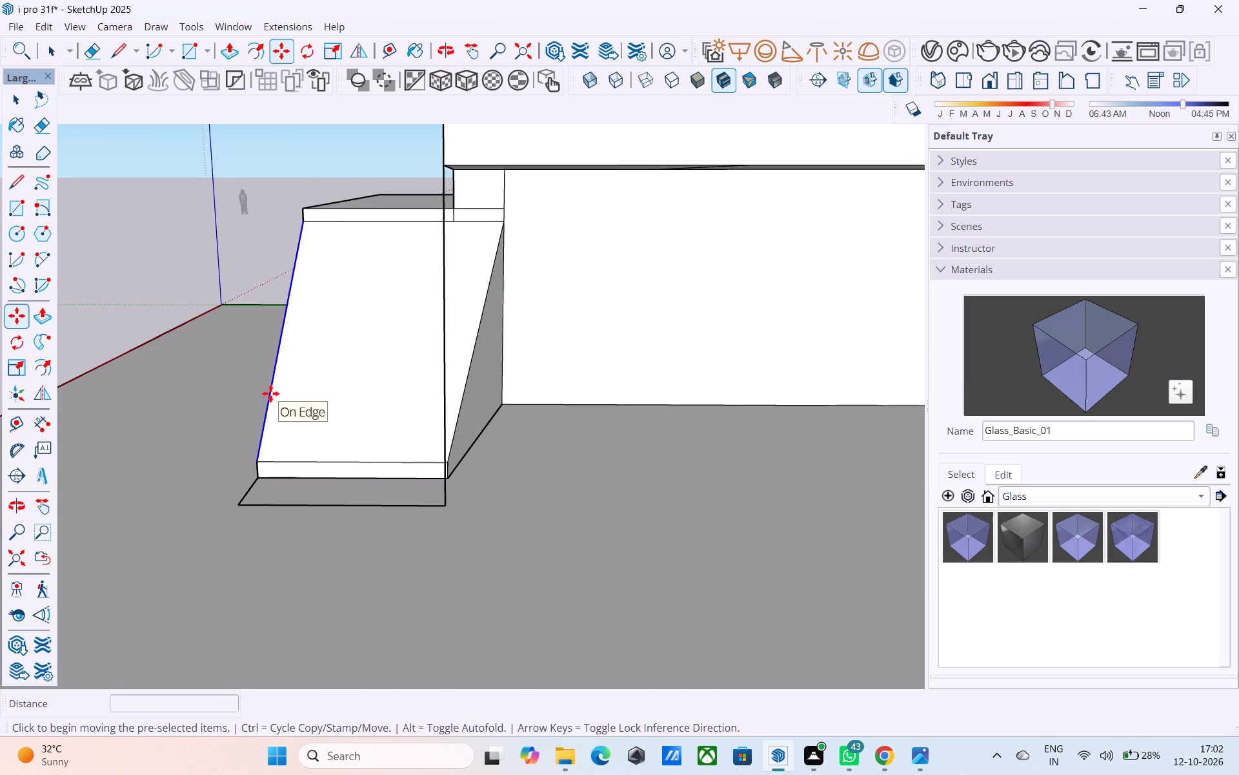
left_click(303, 227)
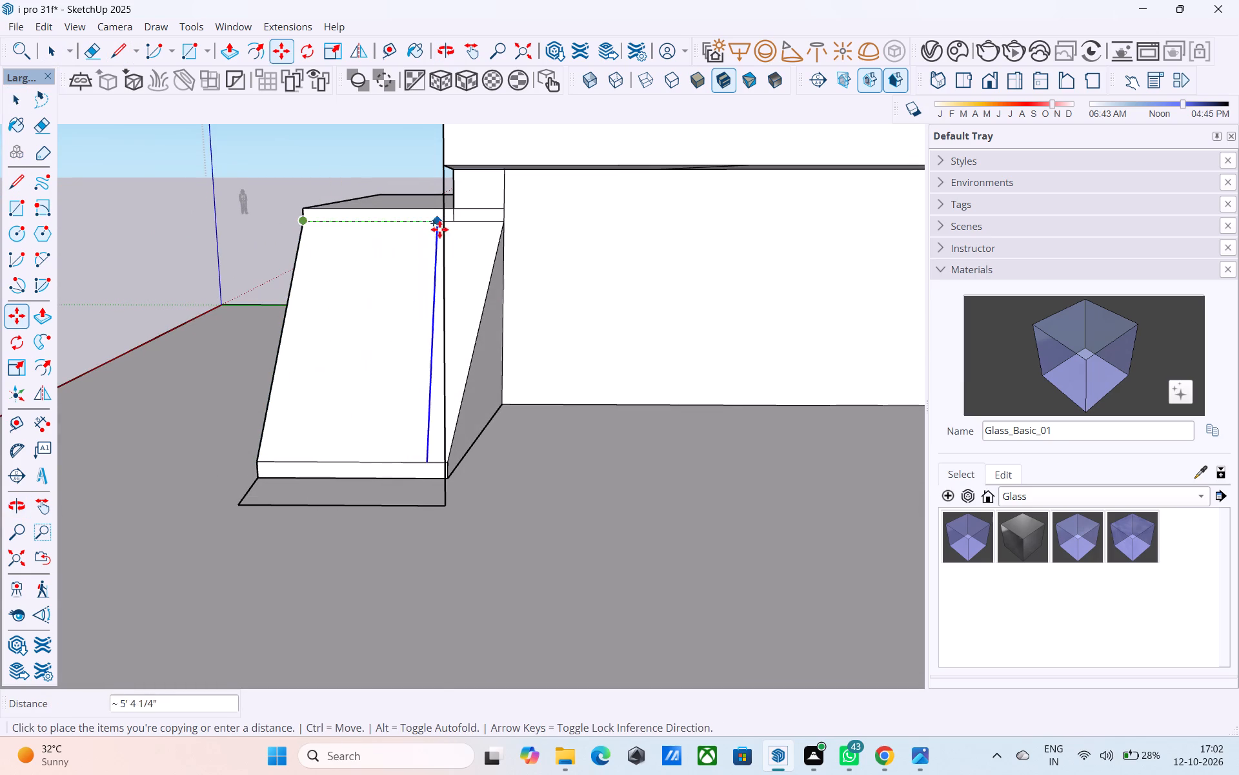
left_click(447, 225)
key("space")
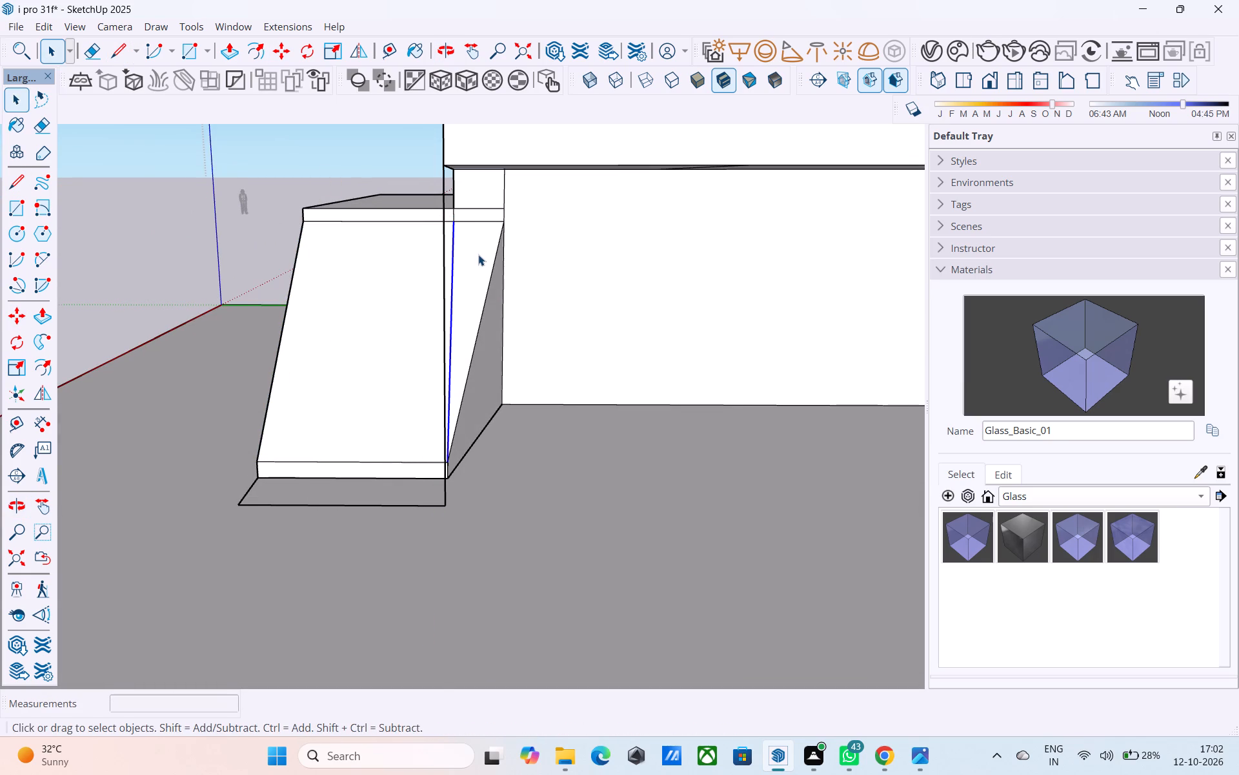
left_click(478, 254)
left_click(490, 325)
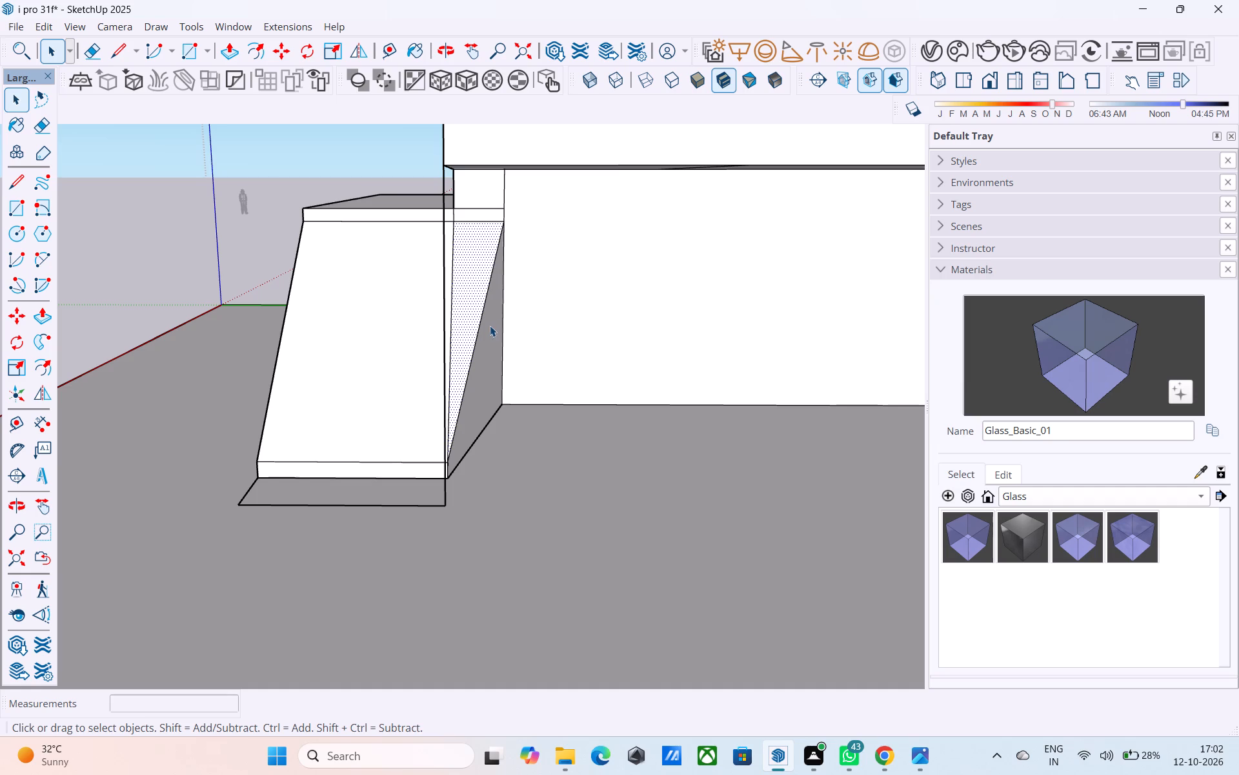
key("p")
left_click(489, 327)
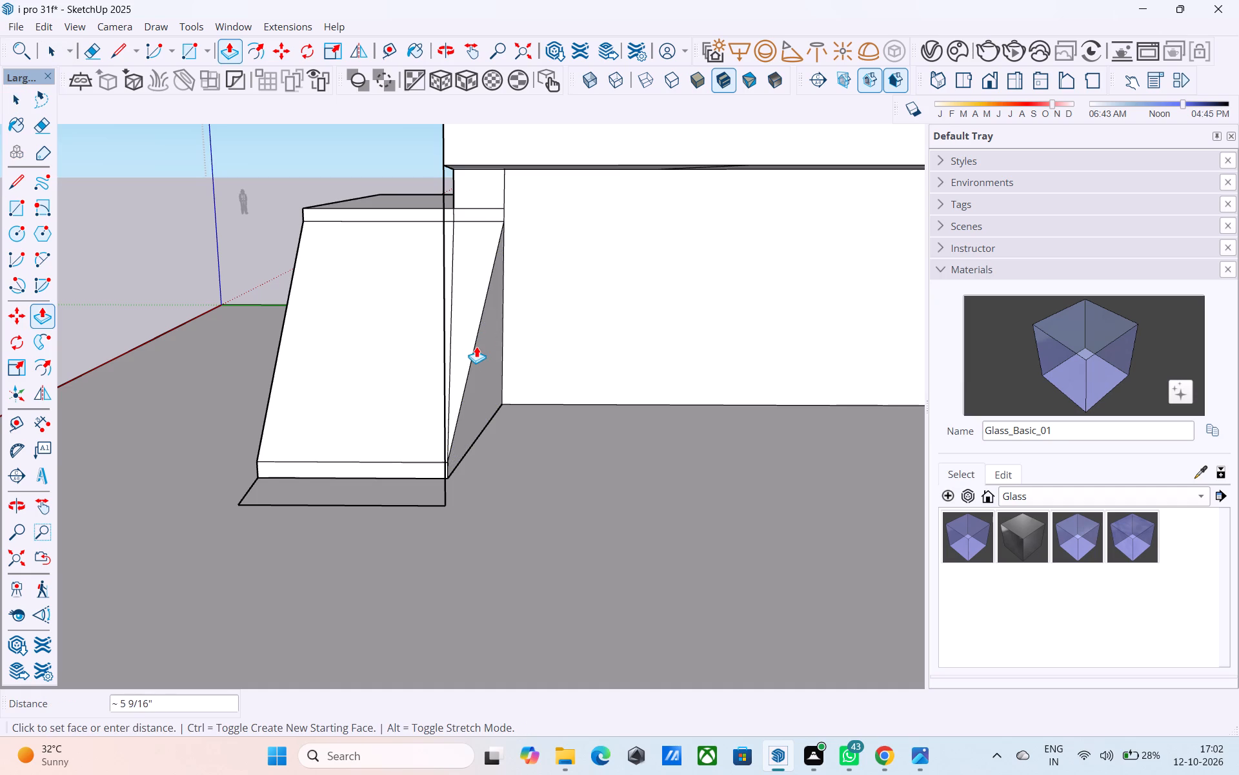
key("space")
Delete the ramp's triangular side face, the narrow slope strip beside it and the leftover sloping edge.
middle_click_drag(502, 350, 392, 338)
left_click(276, 352)
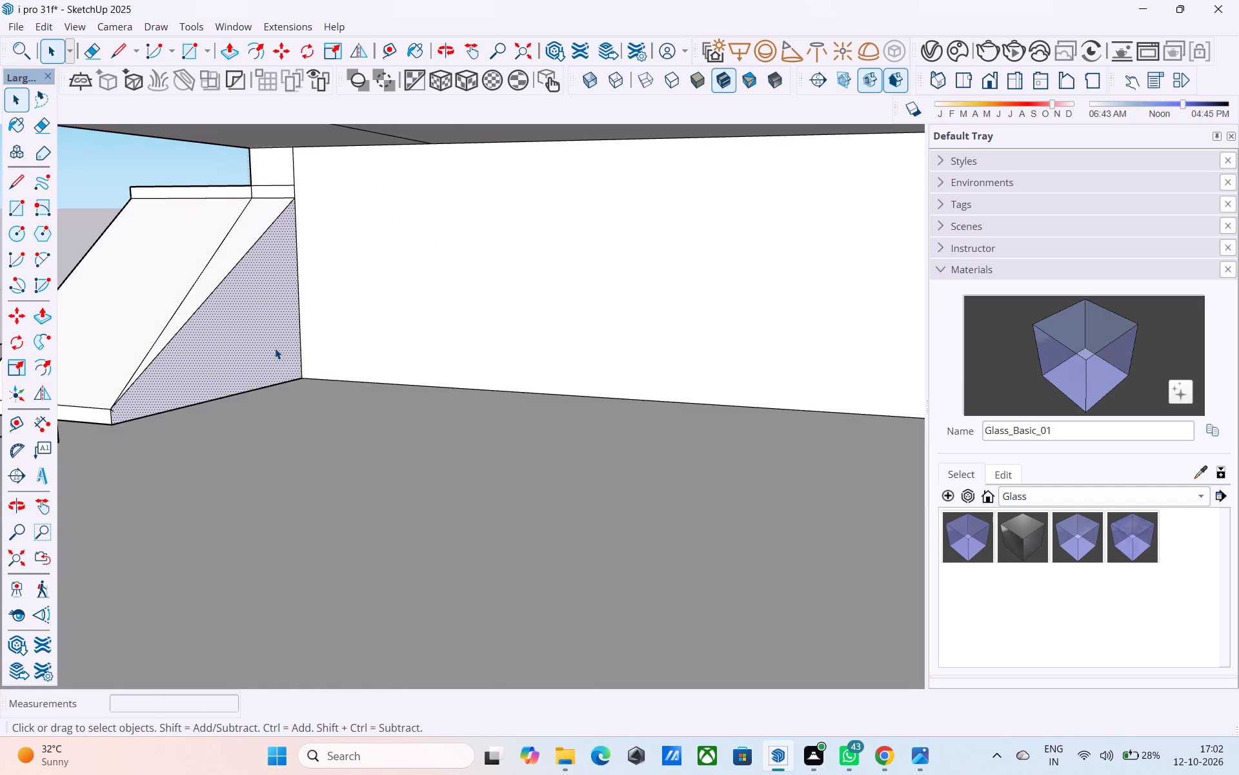
key("Delete")
left_click(220, 269)
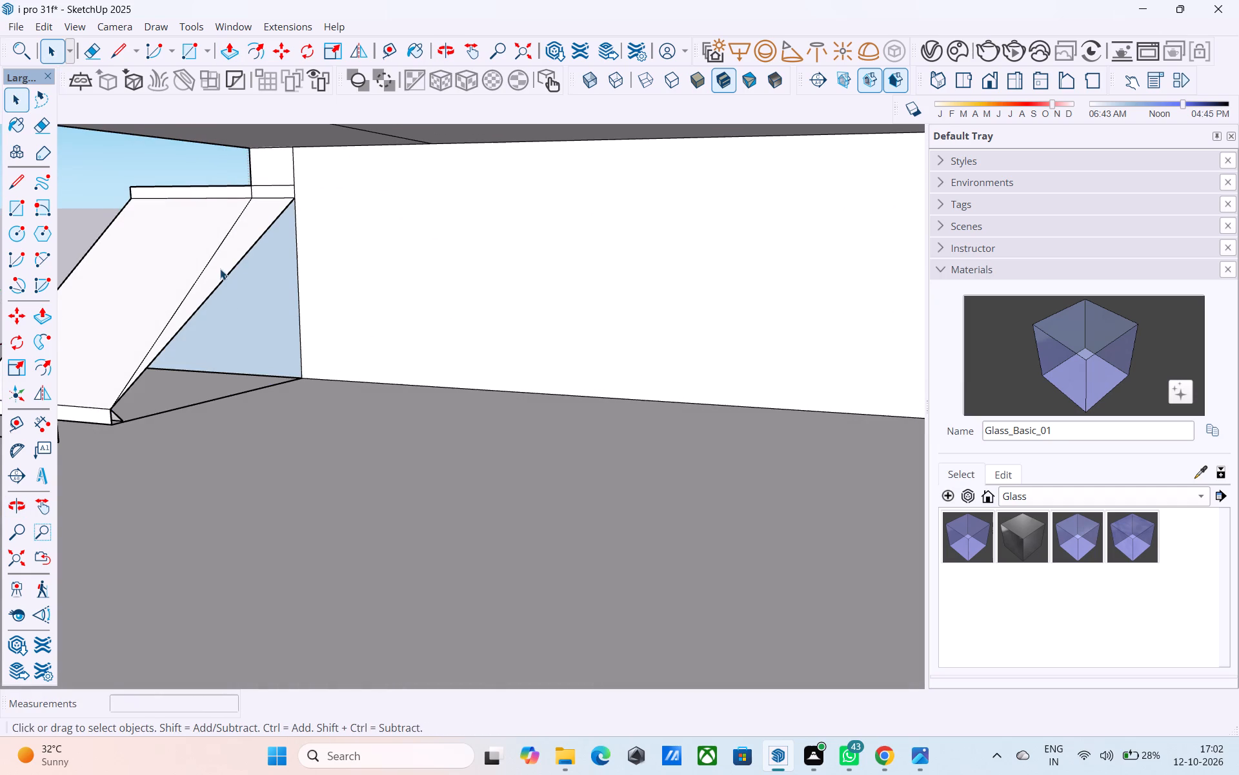
key("Delete")
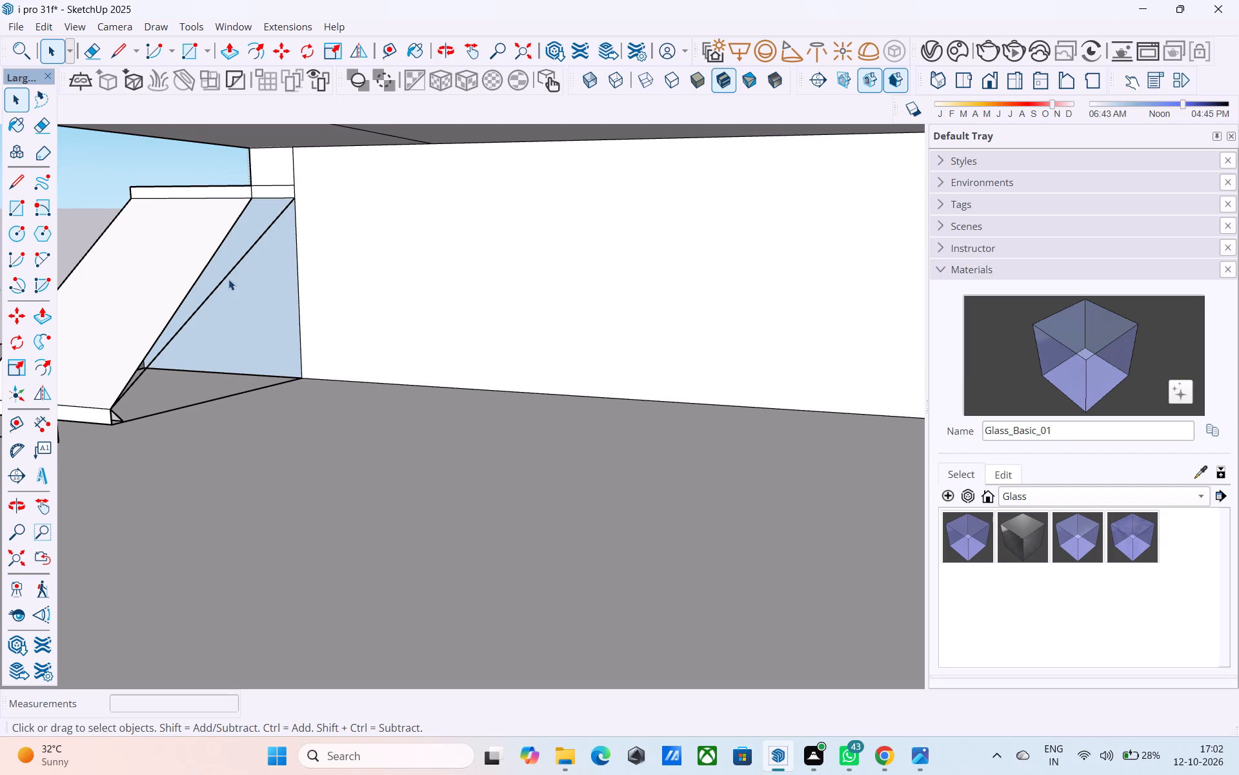
left_click(228, 278)
key("Delete")
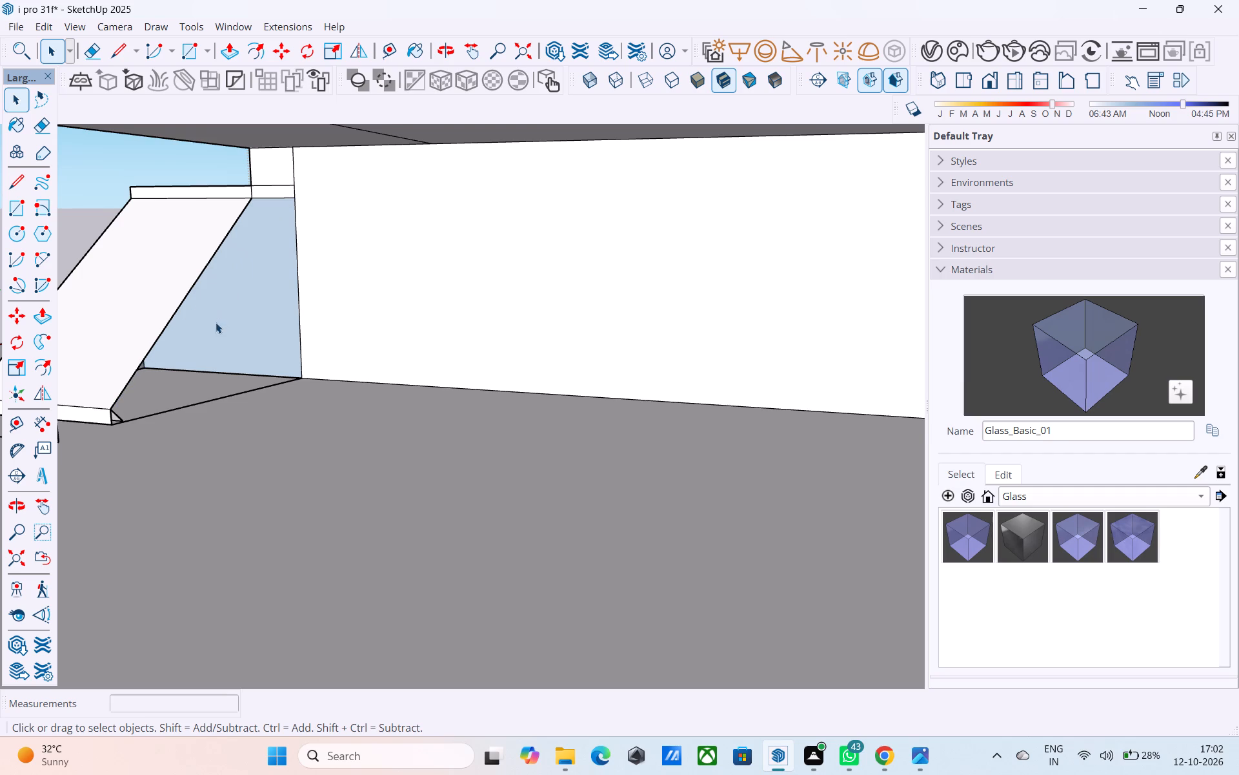
Close the narrowed ramp's open side with a 7' 6" vertical edge and a ground edge about 9' 6 3/4" long.
middle_click_drag(214, 325, 304, 373)
middle_click_drag(484, 548, 516, 529)
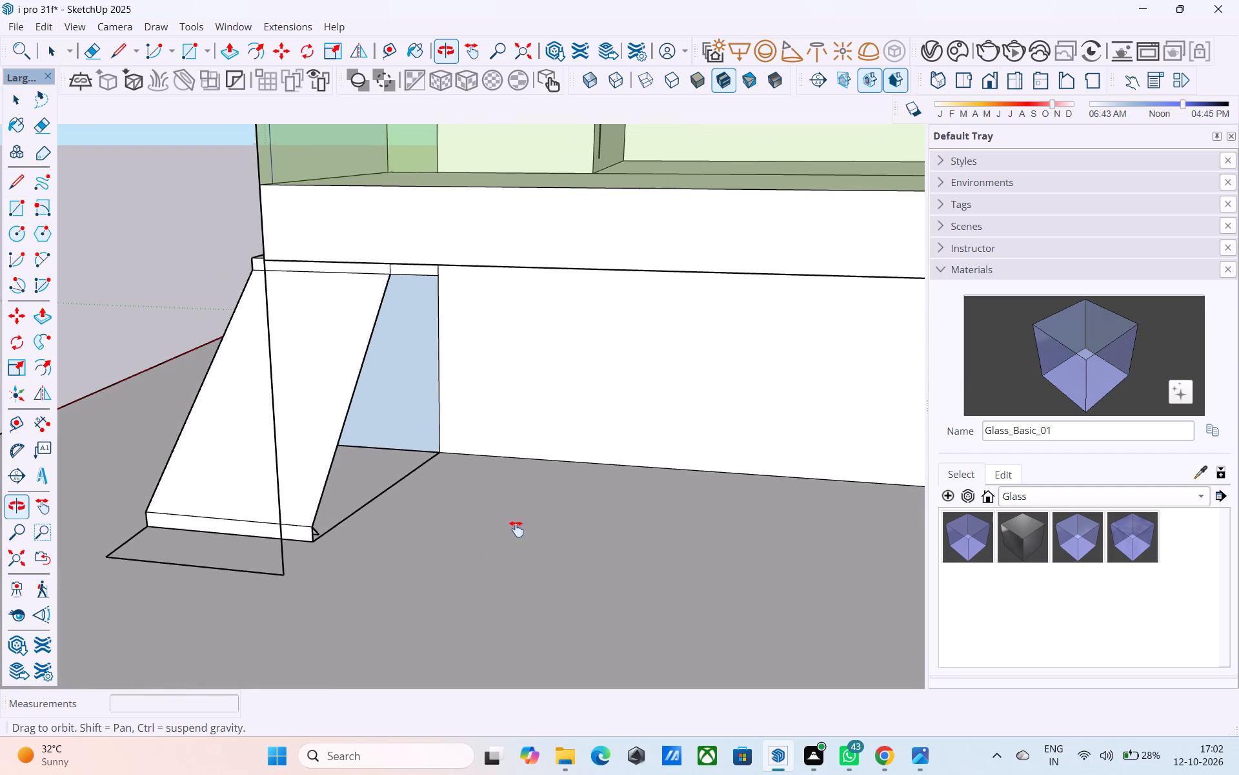
middle_click_drag(516, 529, 472, 502)
key("l")
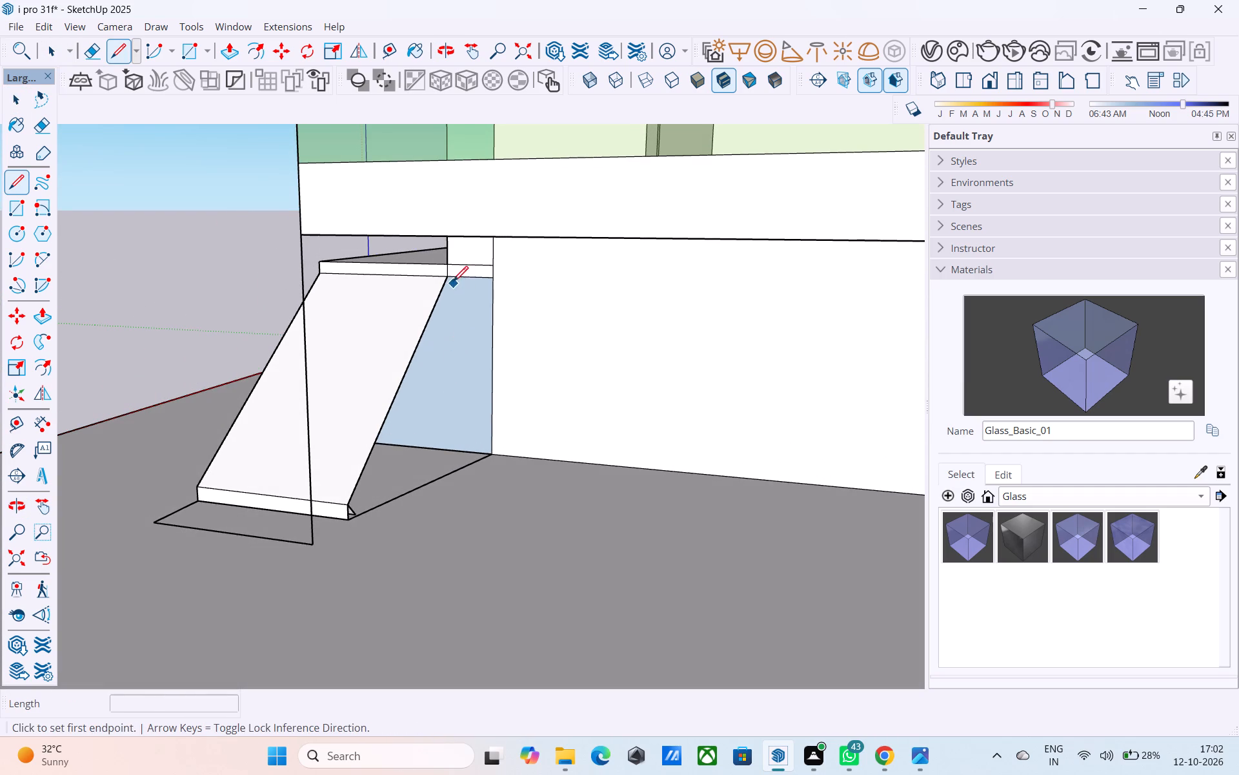
left_click(450, 278)
left_click(450, 448)
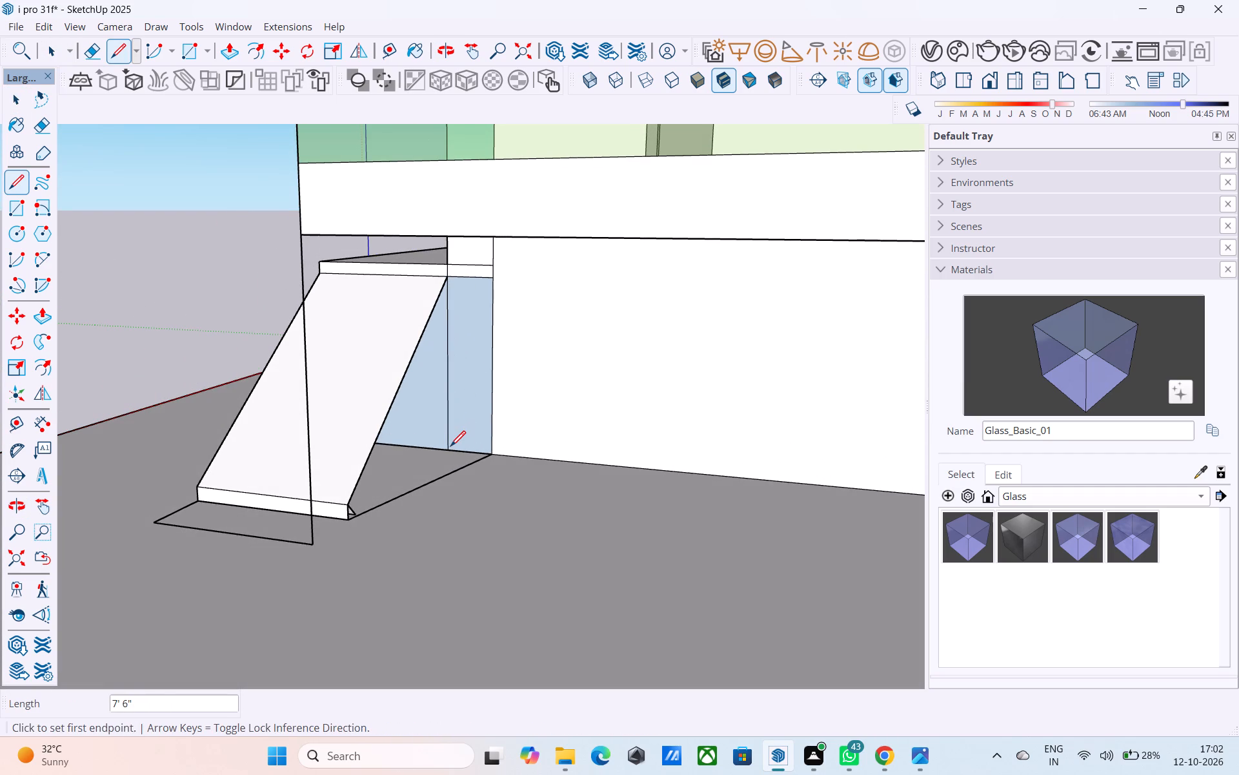
left_click(448, 451)
left_click(348, 523)
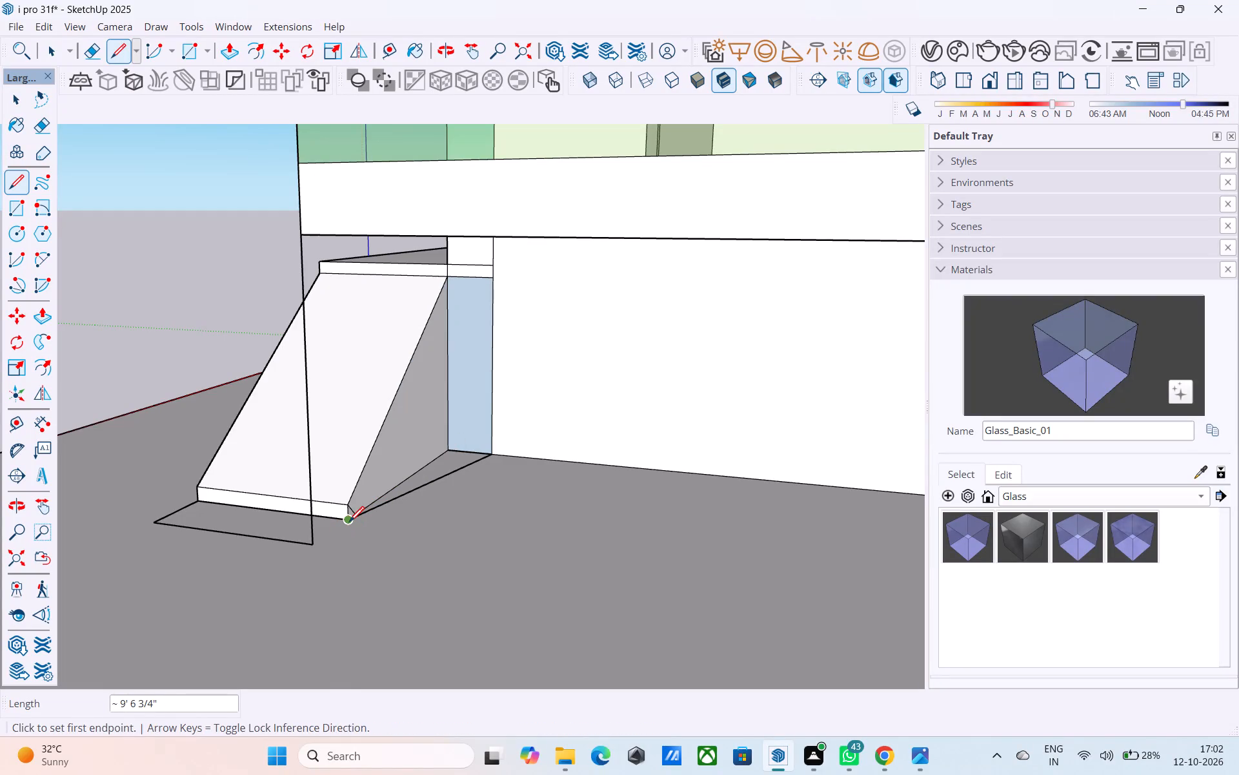
Erase the leftover ground edge between the ramp's foot and the building wall.
key("space")
key("e")
left_click_drag(412, 484, 441, 505)
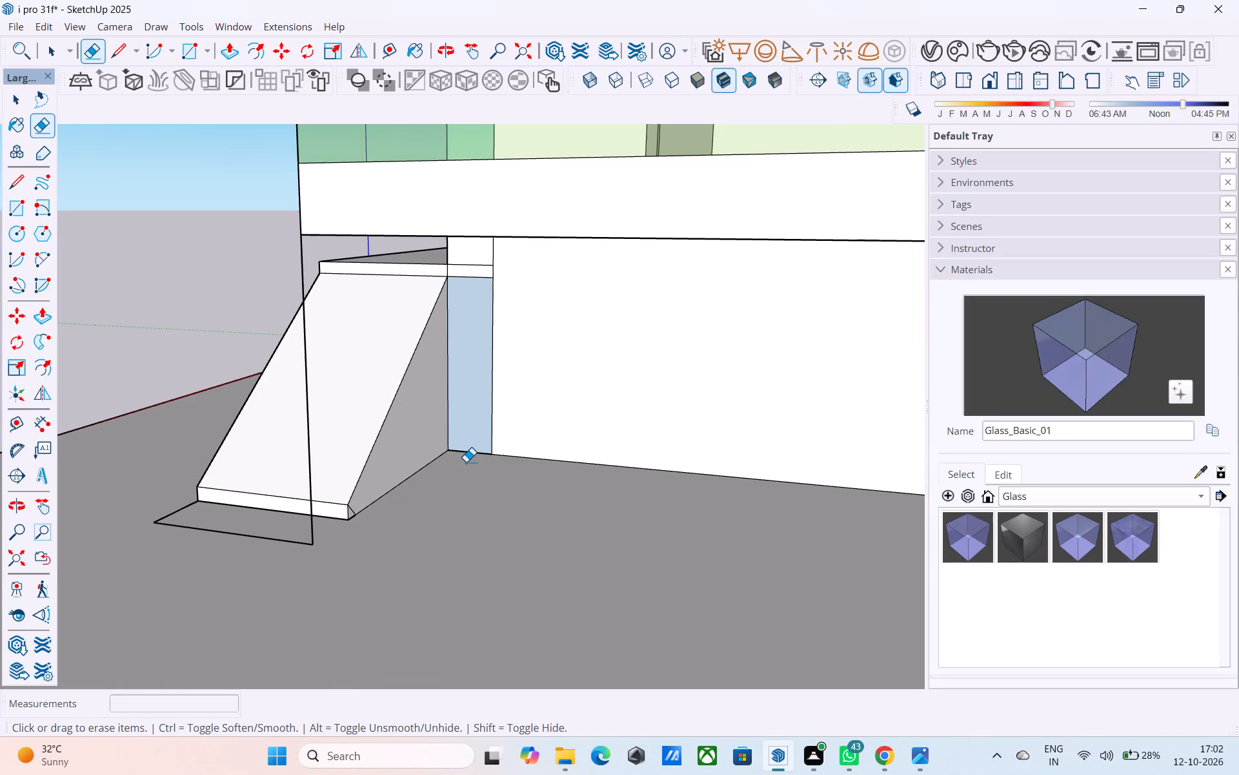
Delete the narrow vertical face between the ramp's side and the building wall.
key("space")
left_click(481, 404)
right_click(481, 393)
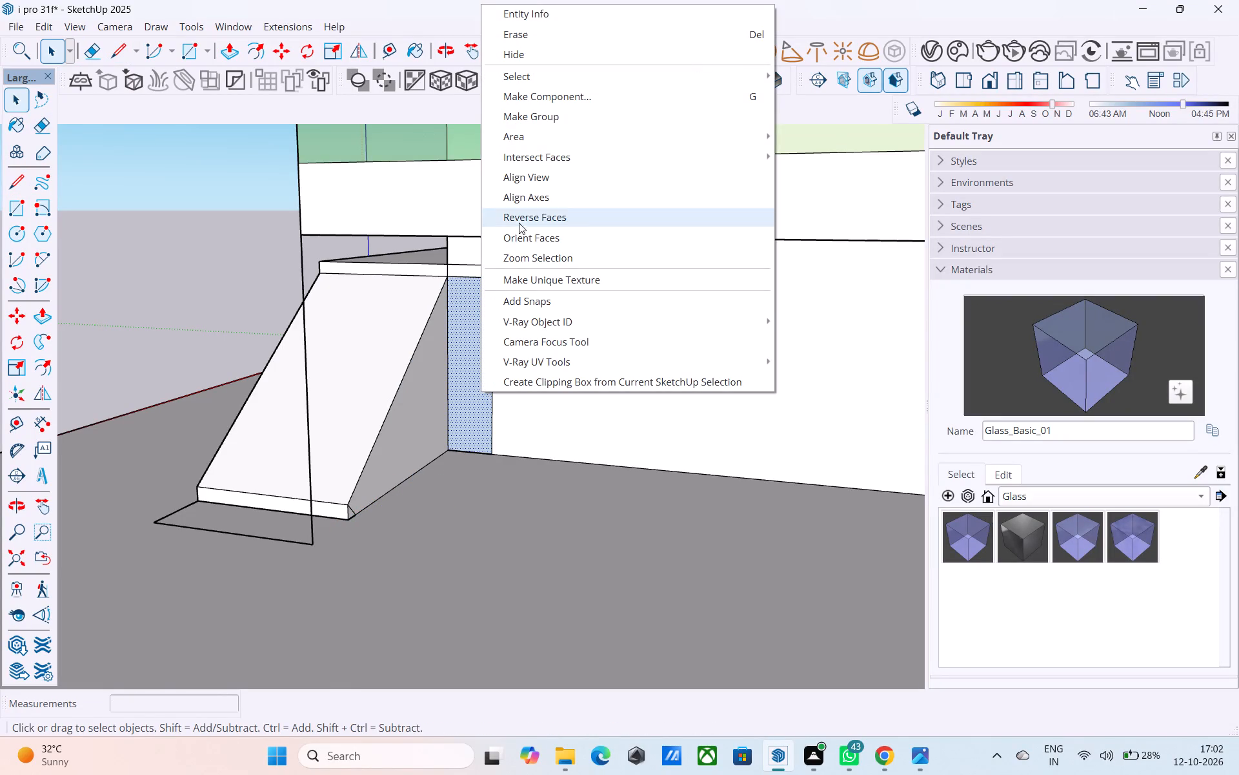
key("space")
left_click(464, 385)
key("Delete")
Offset the outline of the narrowed ramp's sloping face inward by 6".
middle_click_drag(463, 383, 464, 383)
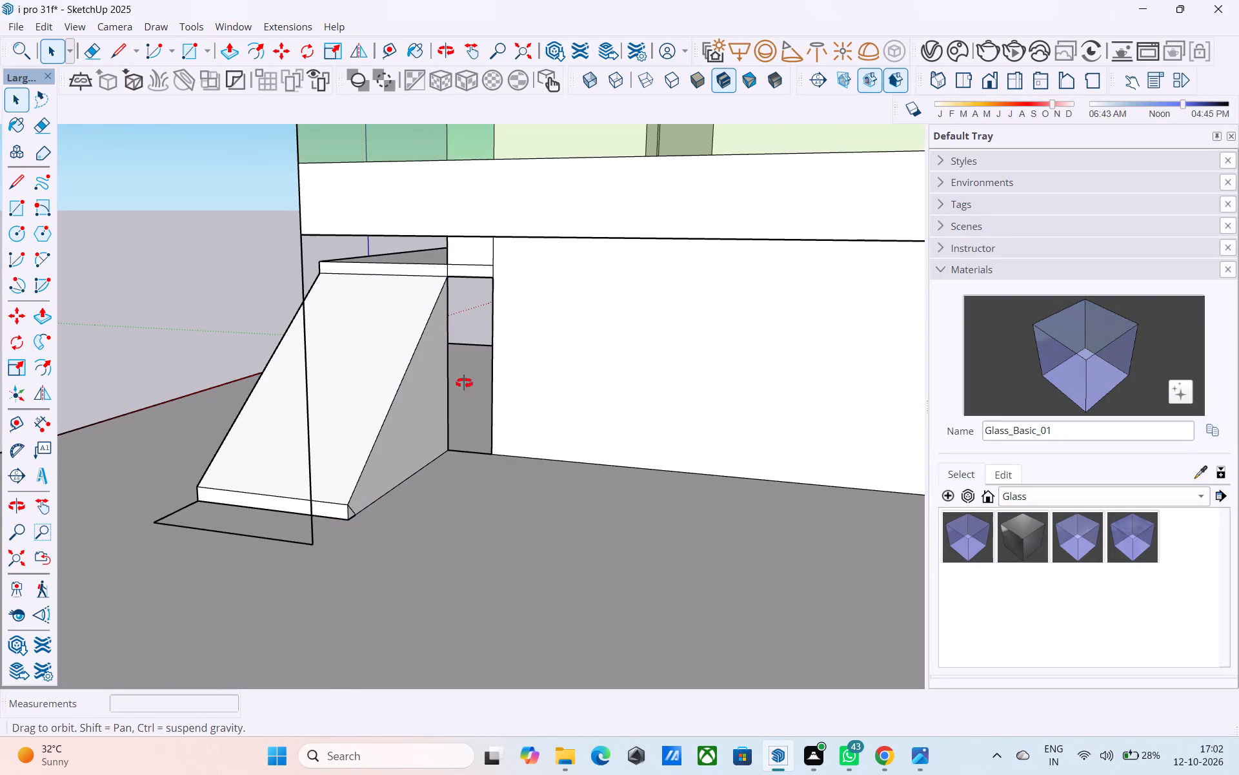
middle_click_drag(464, 383, 585, 408)
scroll(590, 411, "down", 2)
middle_click_drag(649, 455, 503, 450)
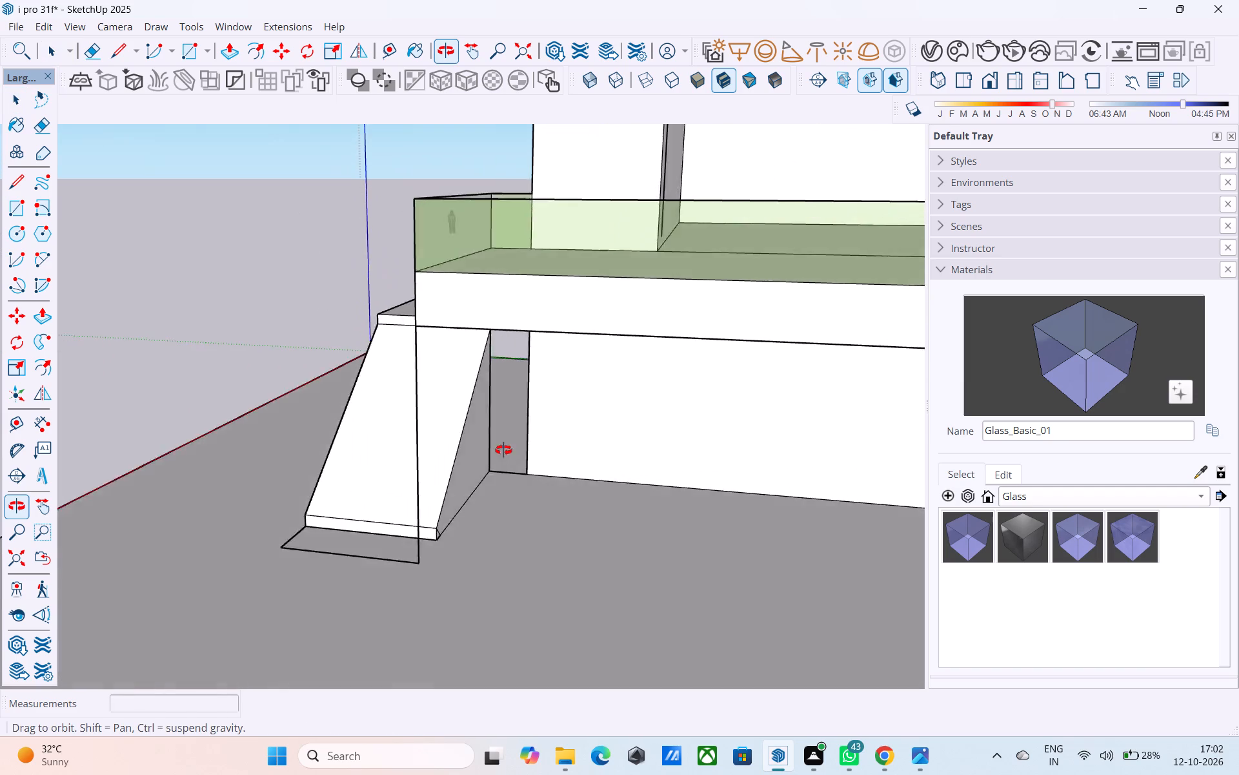
middle_click_drag(503, 450, 581, 464)
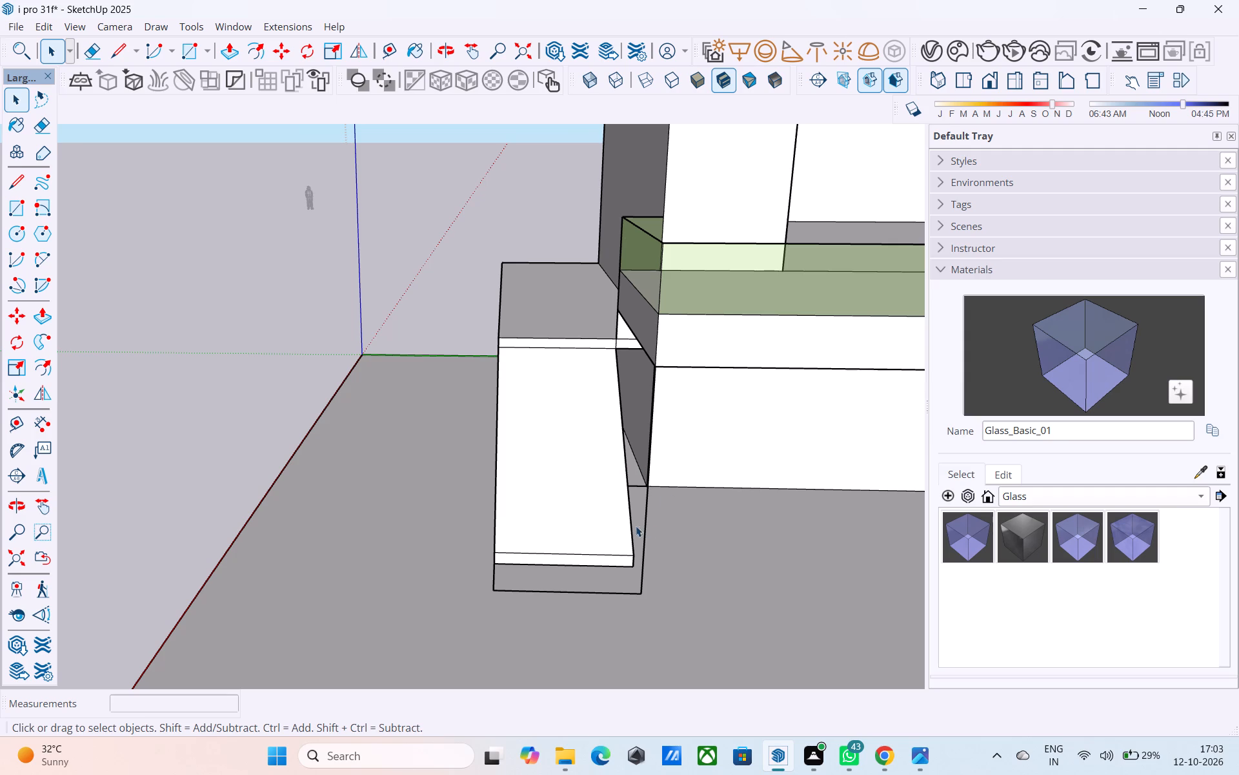
middle_click_drag(517, 603, 542, 609)
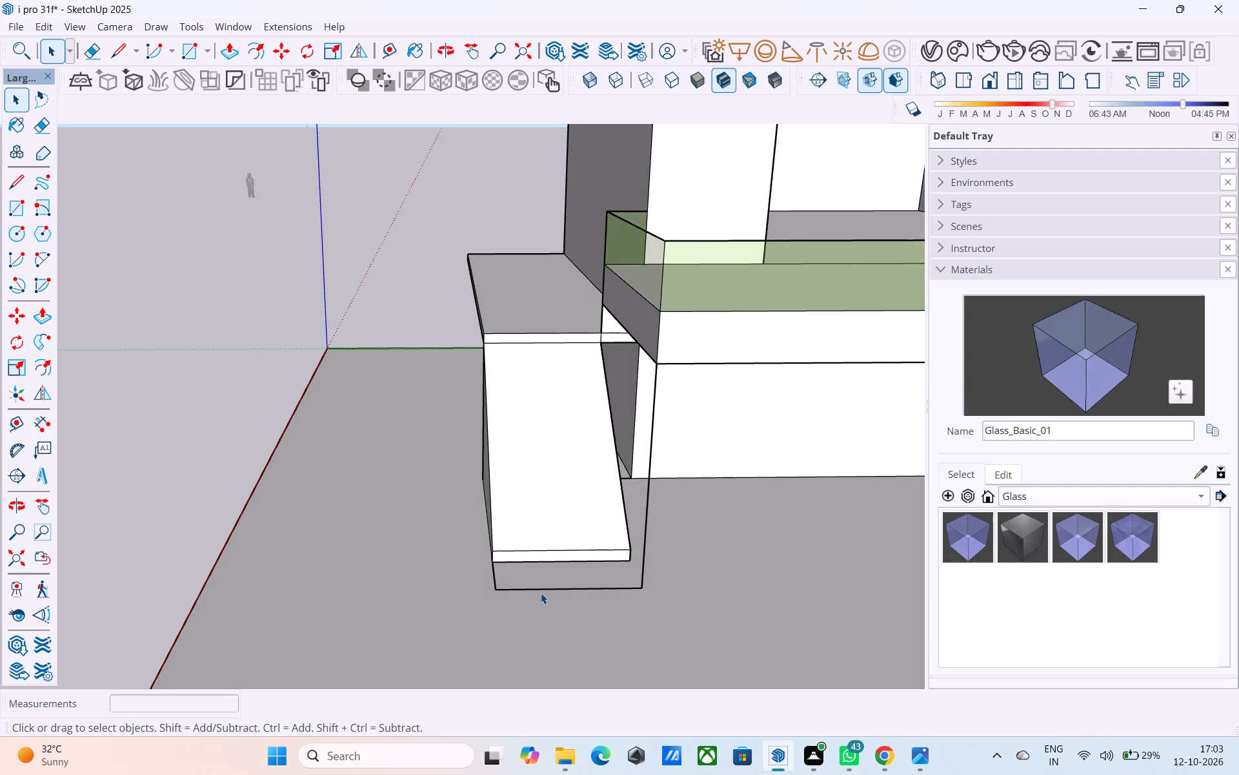
left_click(516, 490)
scroll(518, 491, "up", 5)
key("f")
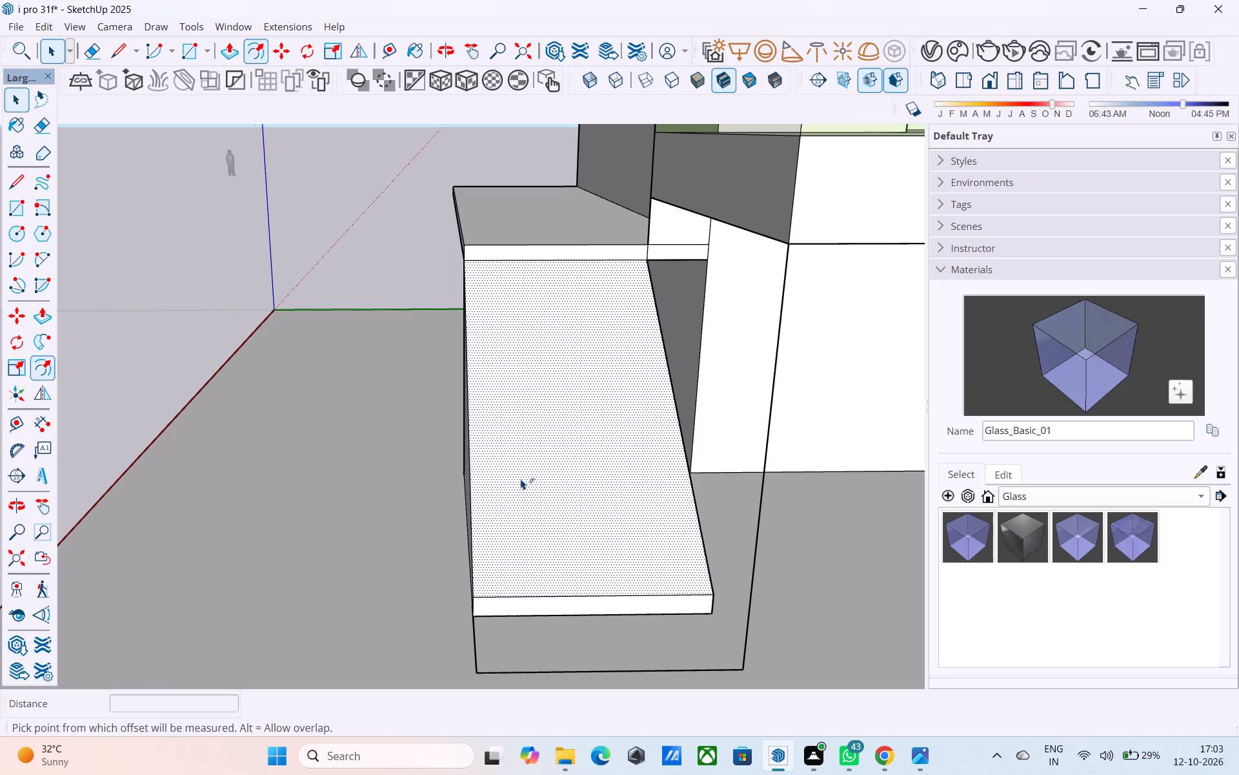
left_click(521, 479)
key("6")
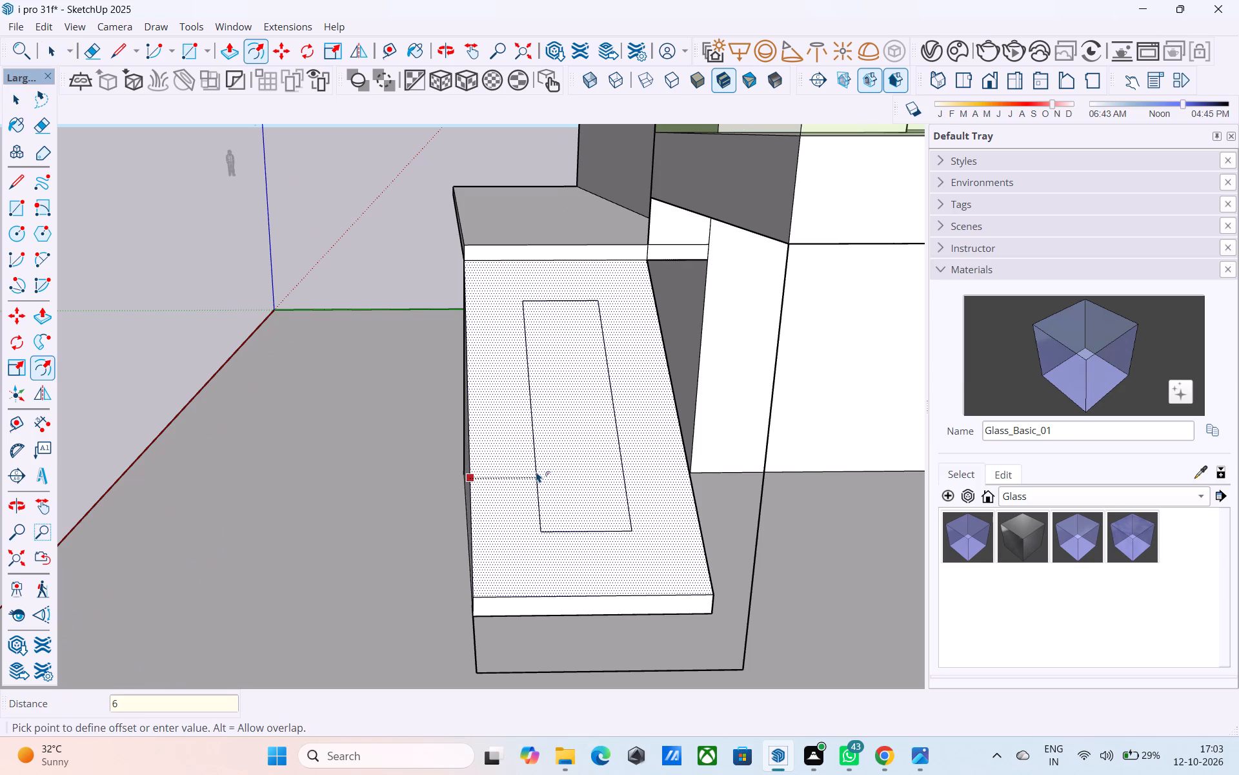
key("shift+quotedbl")
key("Return")
key("space")
Push the ramp's inner sloping face down 6" to form a recess.
left_click(536, 468)
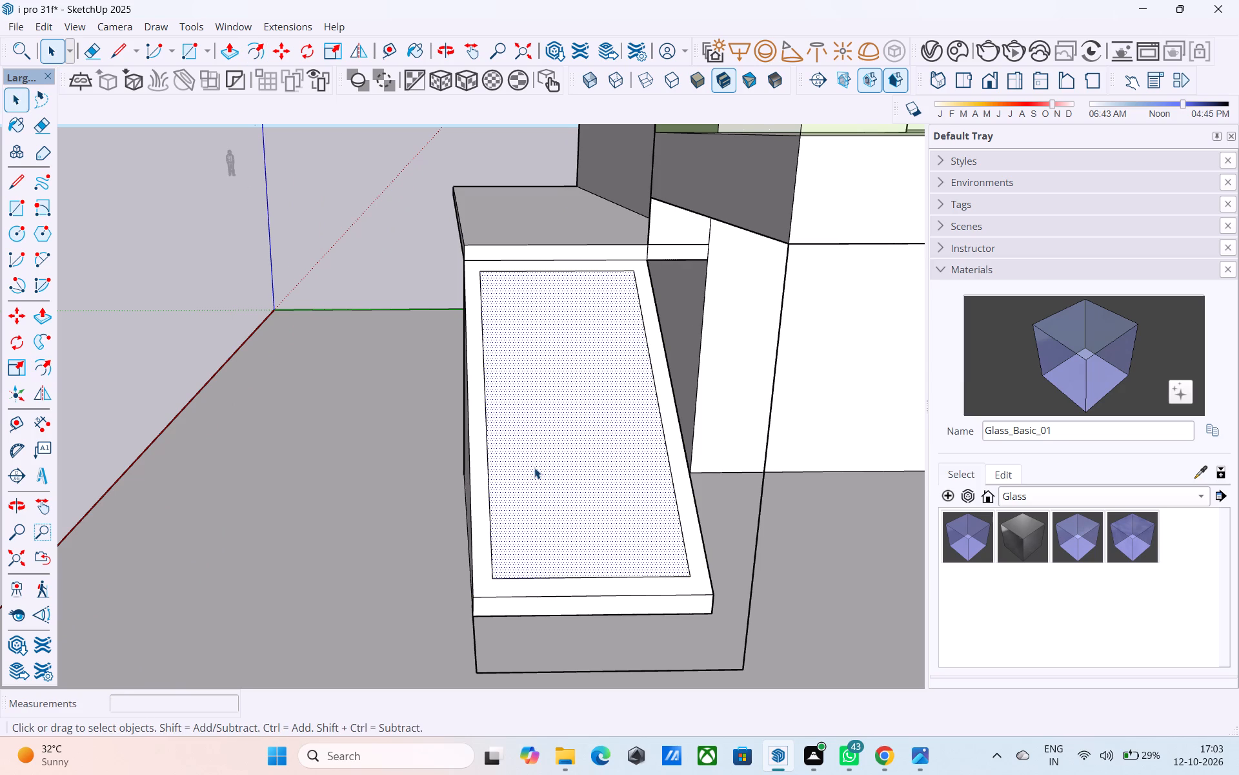
key("p")
left_click(534, 468)
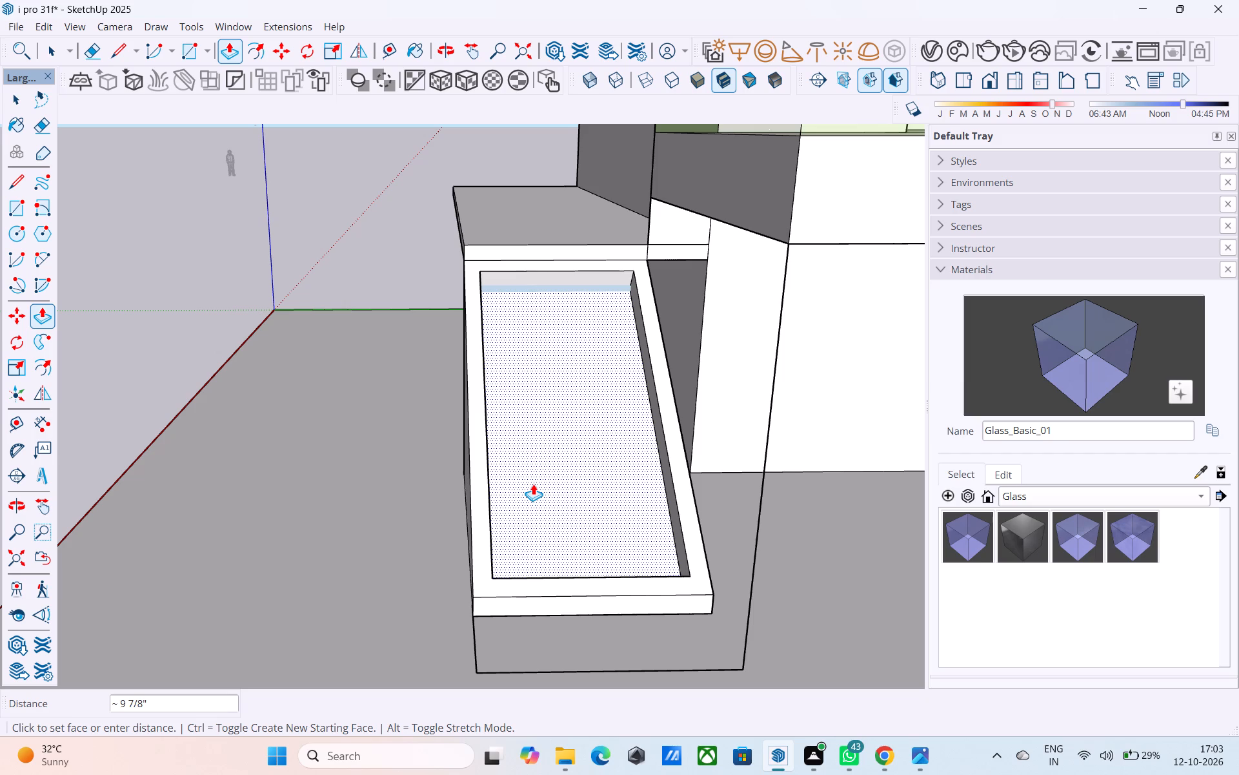
type("6\"")
key("Return")
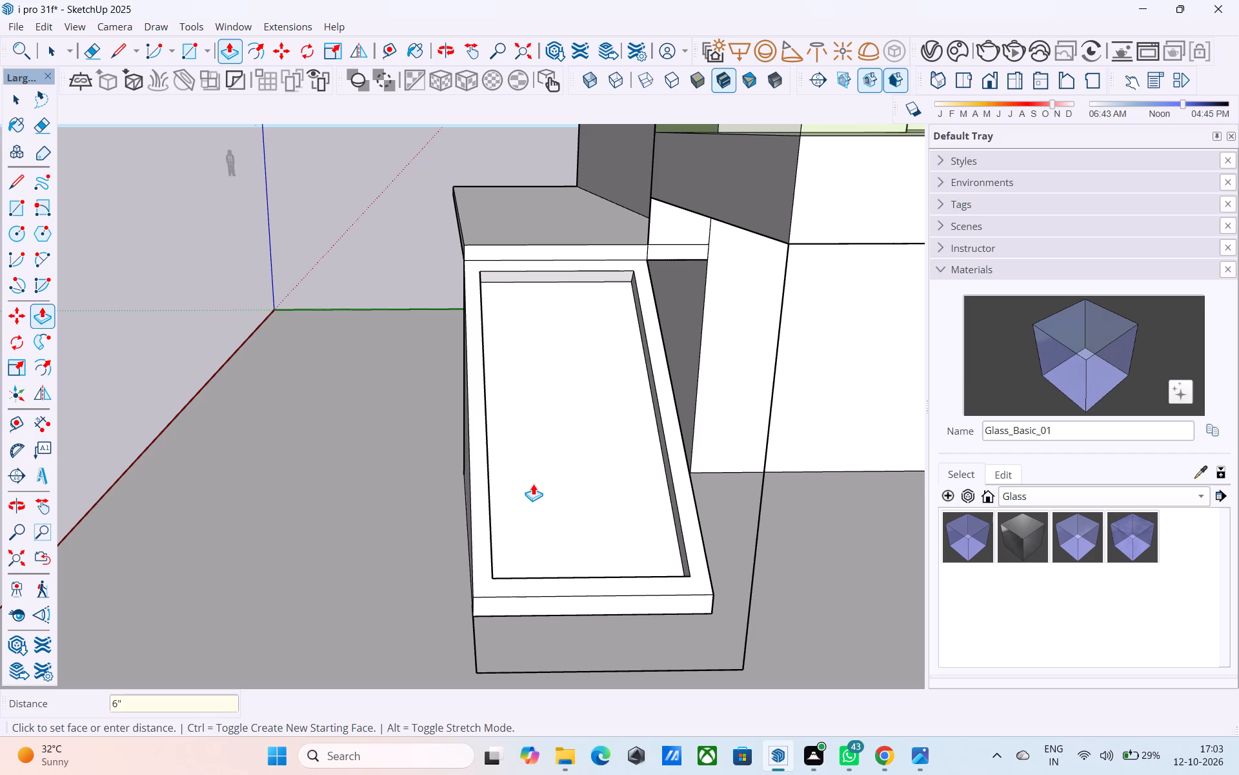
key("space")
On the recess's inner side wall, draw the lowest stair step: a vertical riser about 7 7/16" and a level tread about 10 3/16".
middle_click_drag(588, 517, 978, 559)
middle_click_drag(728, 506, 776, 570, "shift")
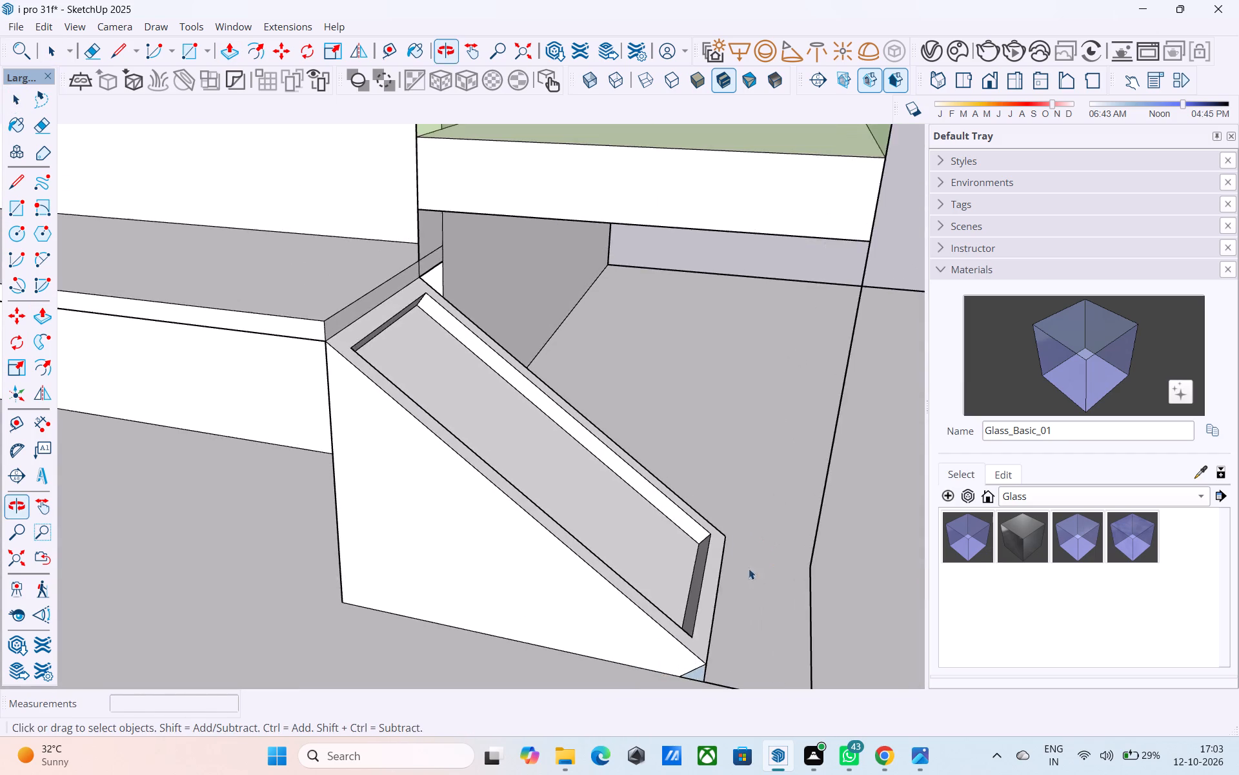
scroll(690, 552, "up", 7)
scroll(689, 551, "down", 4)
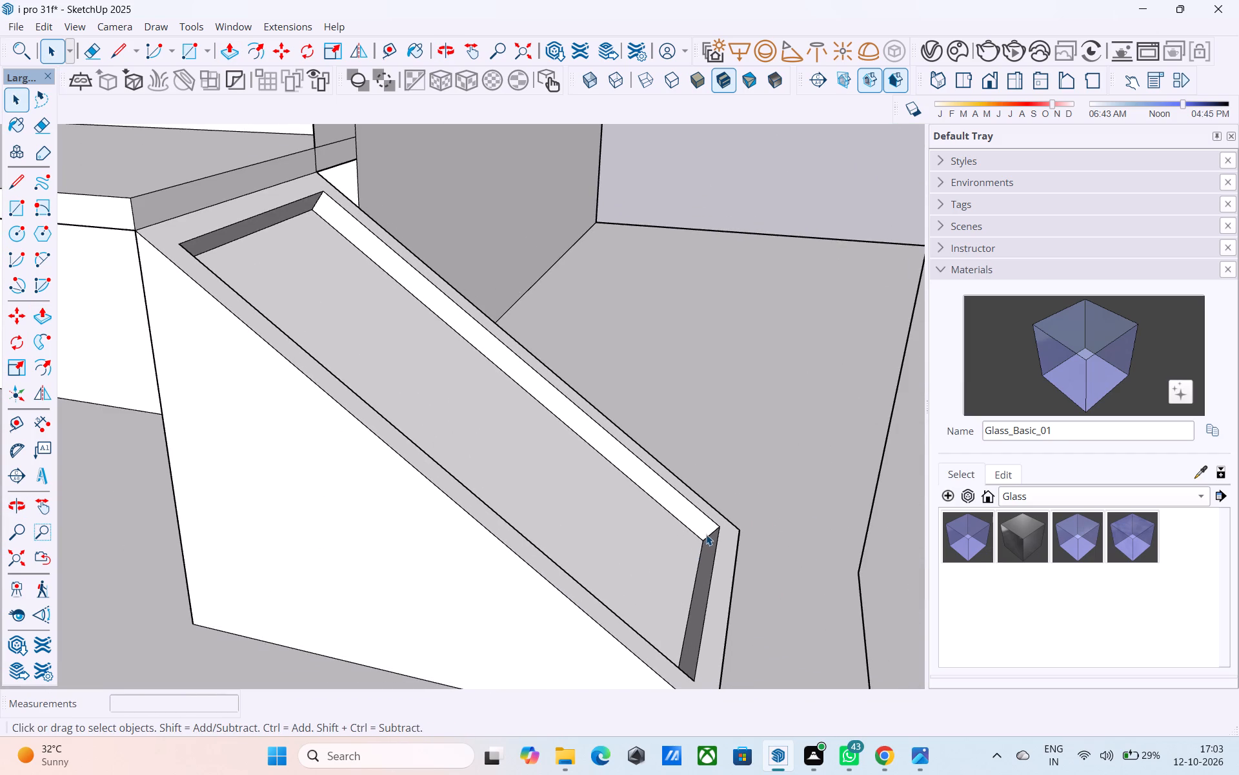
key("l")
scroll(706, 533, "up", 7)
left_click(697, 553)
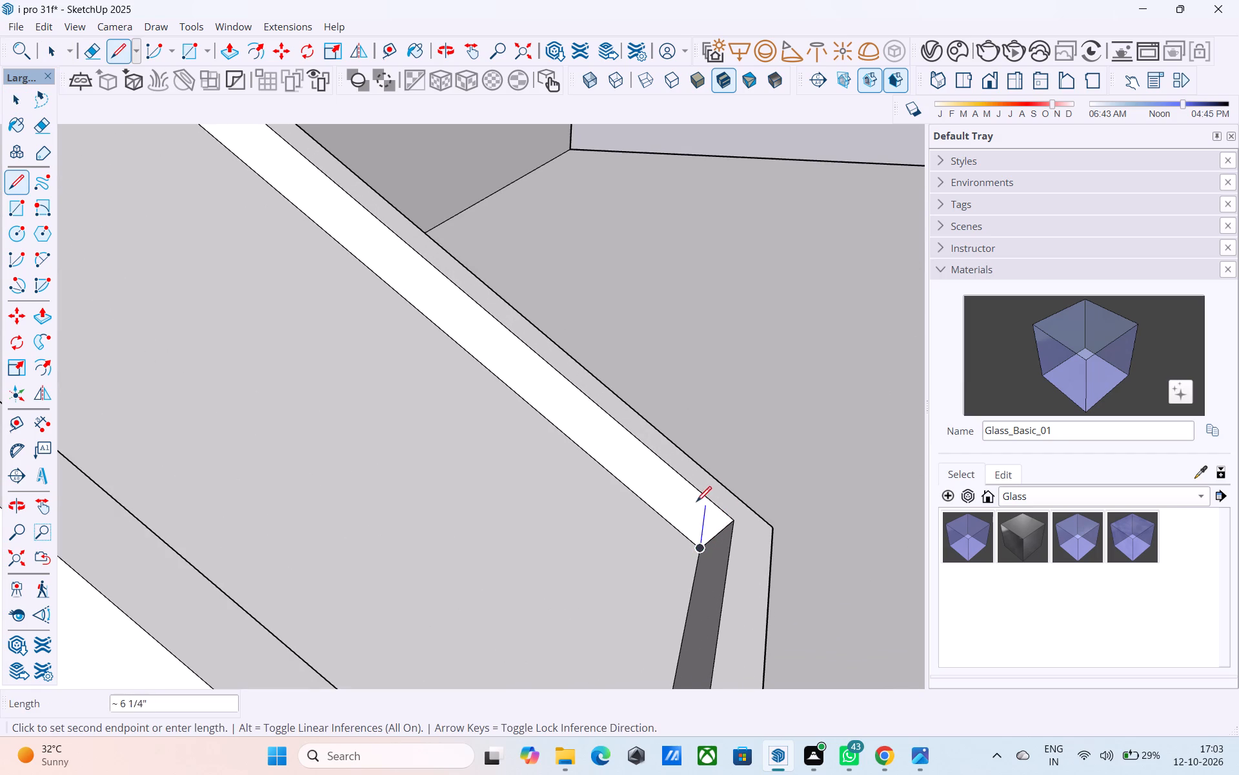
left_click(703, 501)
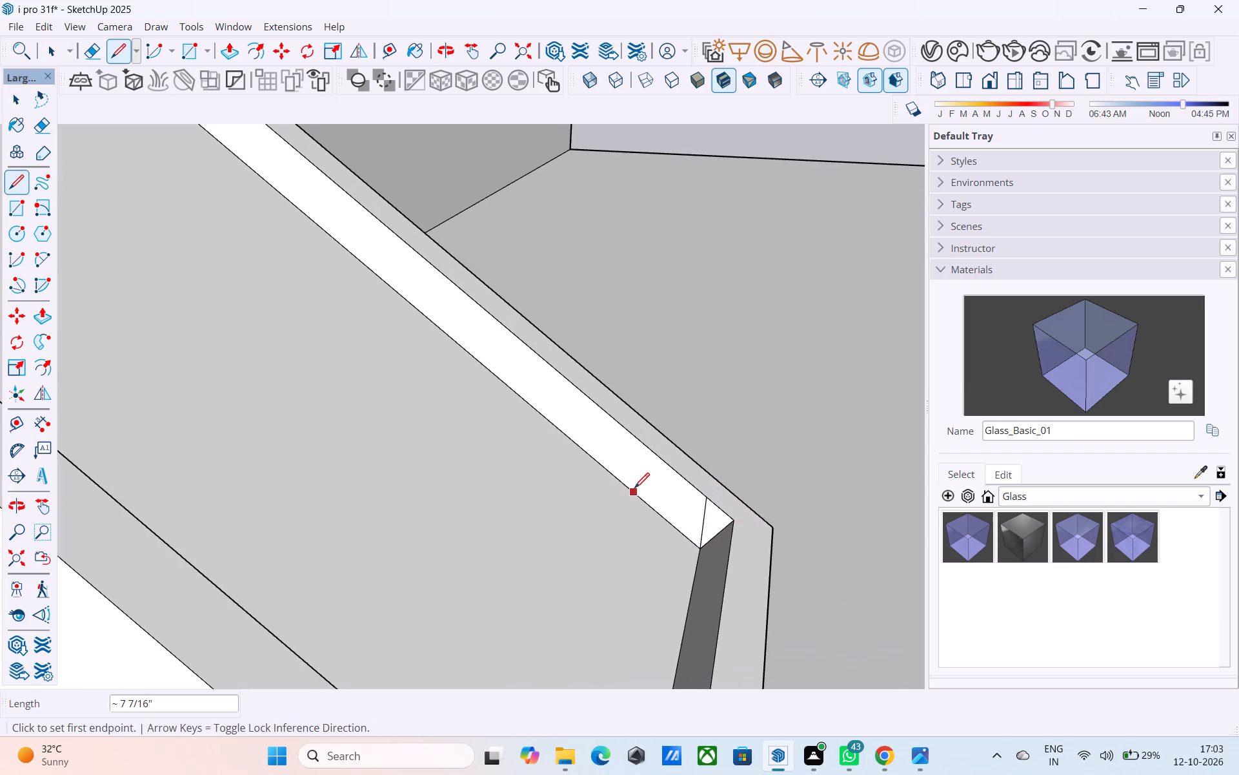
left_click(702, 497)
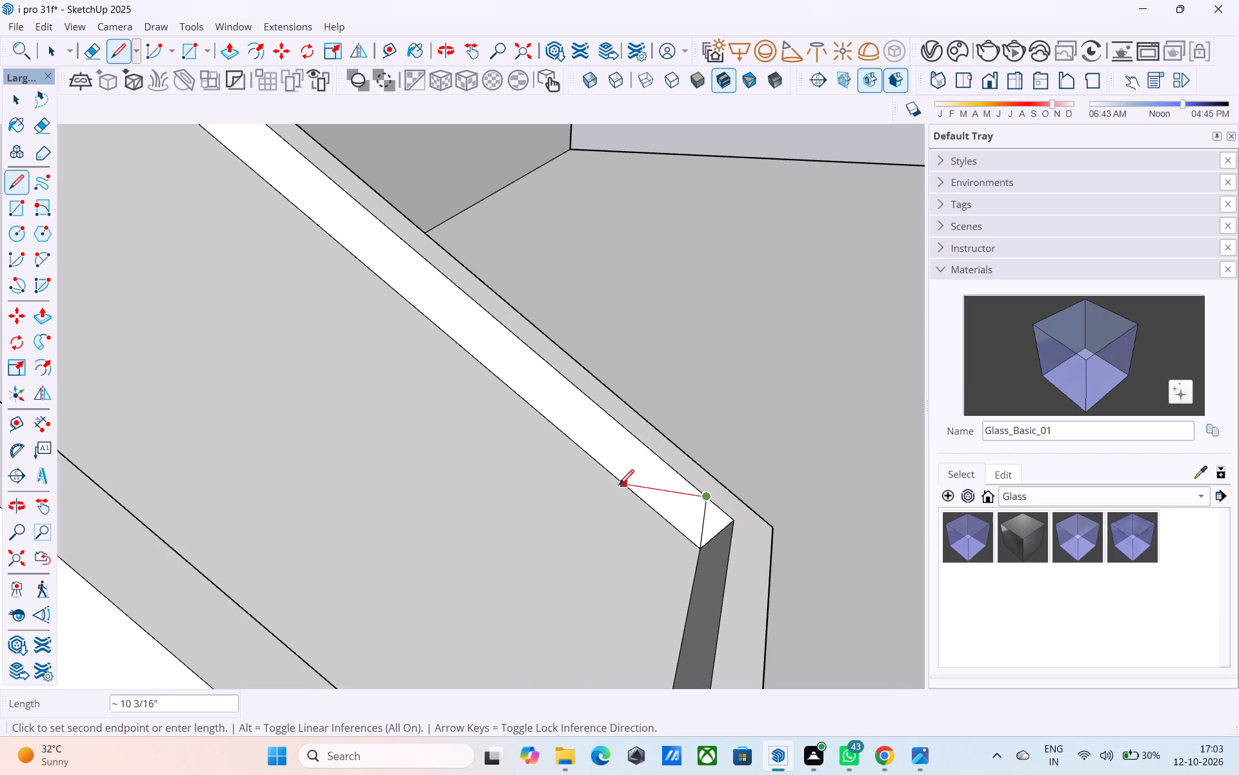
left_click(619, 486)
Draw the second stair step on the recess's side wall, with a riser about 7 7/16" and a level tread back to the recess floor.
middle_click_drag(629, 483, 681, 493)
scroll(680, 493, "up", 2)
left_click(665, 493)
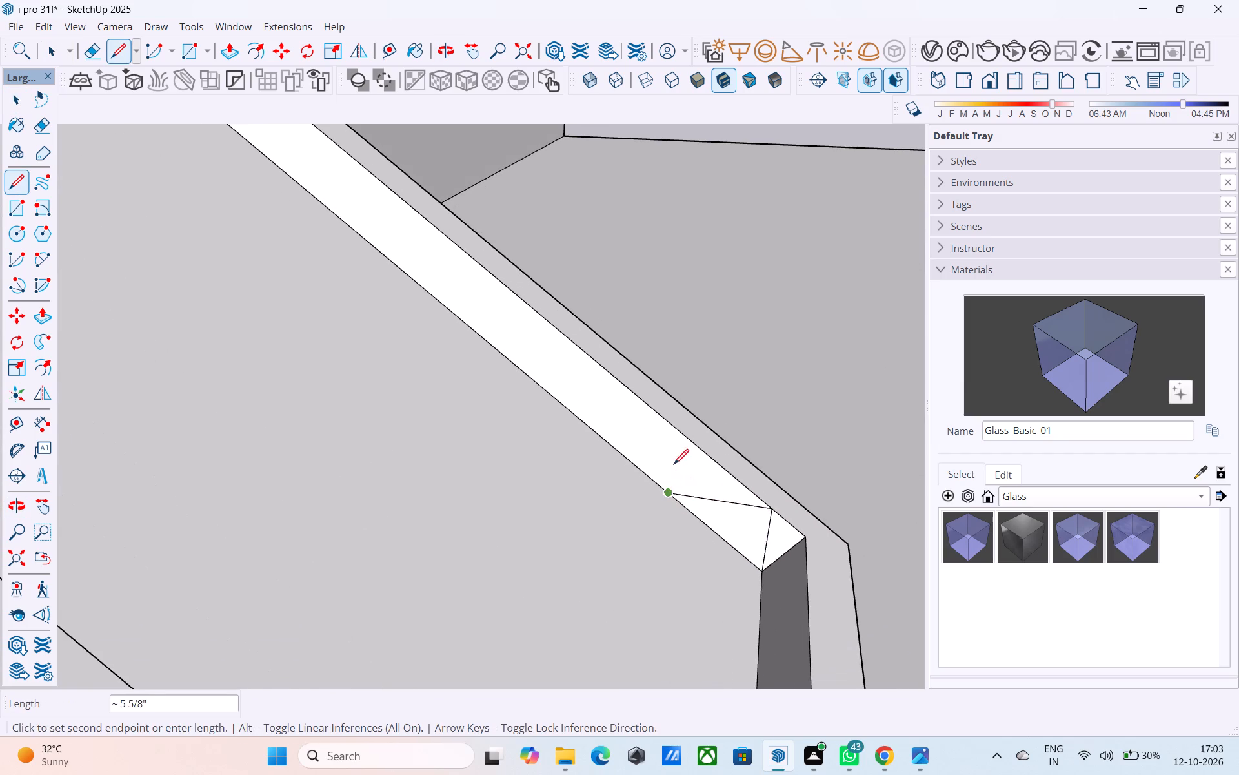
left_click(672, 431)
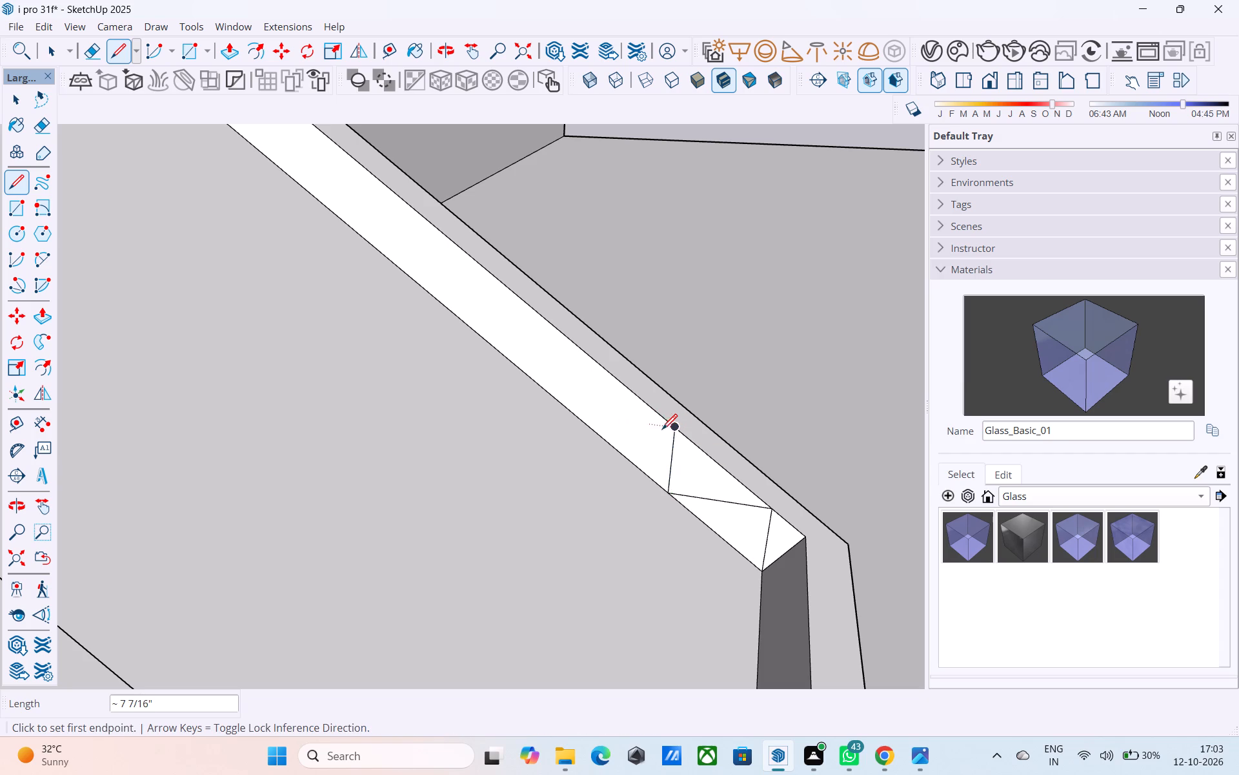
left_click_drag(669, 431, 660, 430)
left_click(581, 421)
Draw the third stair step up the side wall, with a vertical riser and a level tread about 10 3/16".
middle_click_drag(600, 423, 661, 455, "shift")
scroll(640, 445, "up", 1, "shift")
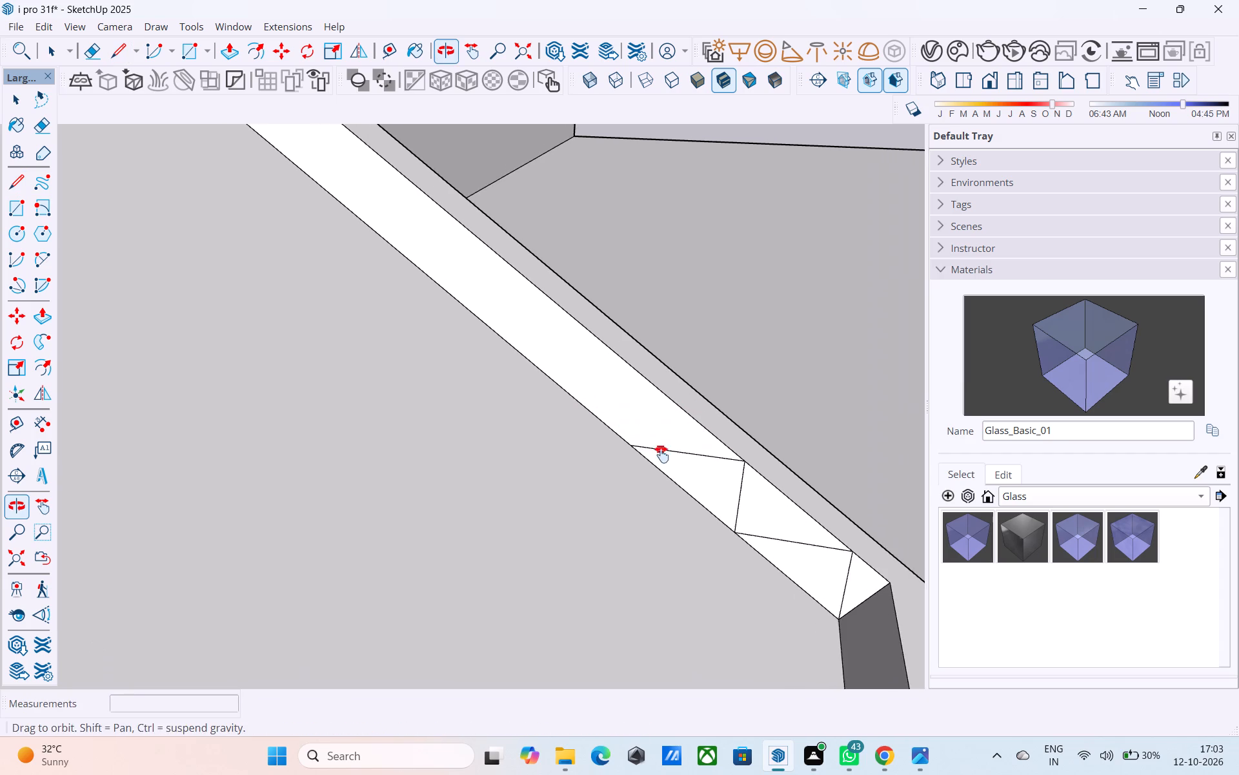
middle_click_drag(661, 455, 662, 456, "shift")
scroll(650, 457, "up", 3)
left_click(630, 449)
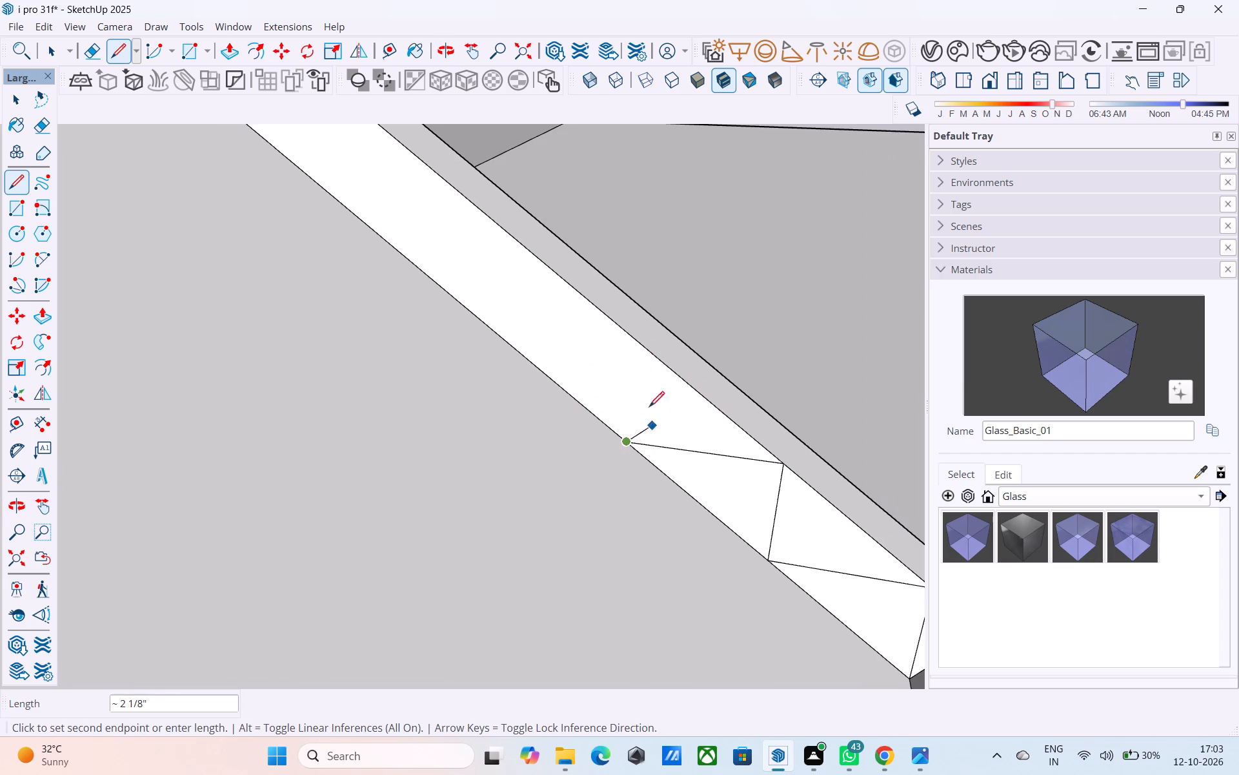
left_click(634, 339)
middle_click_drag(634, 339, 689, 376)
scroll(689, 376, "up", 1)
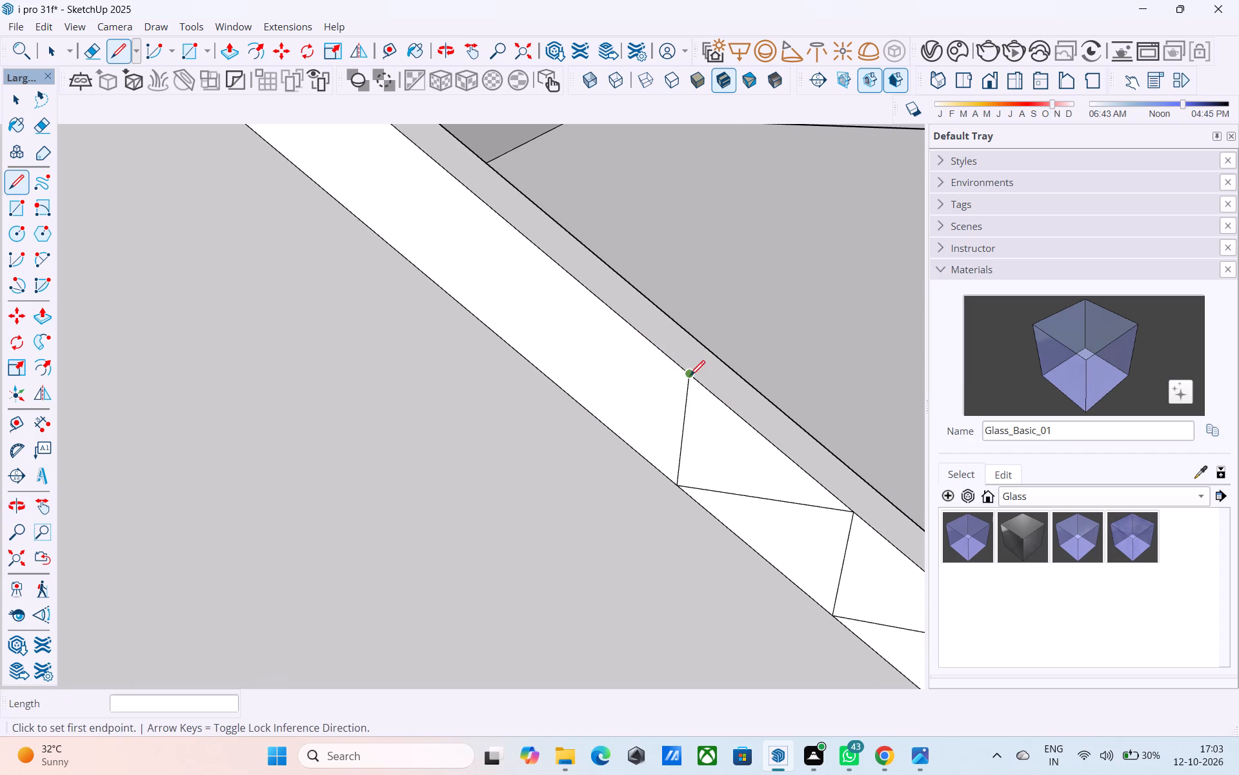
left_click(691, 378)
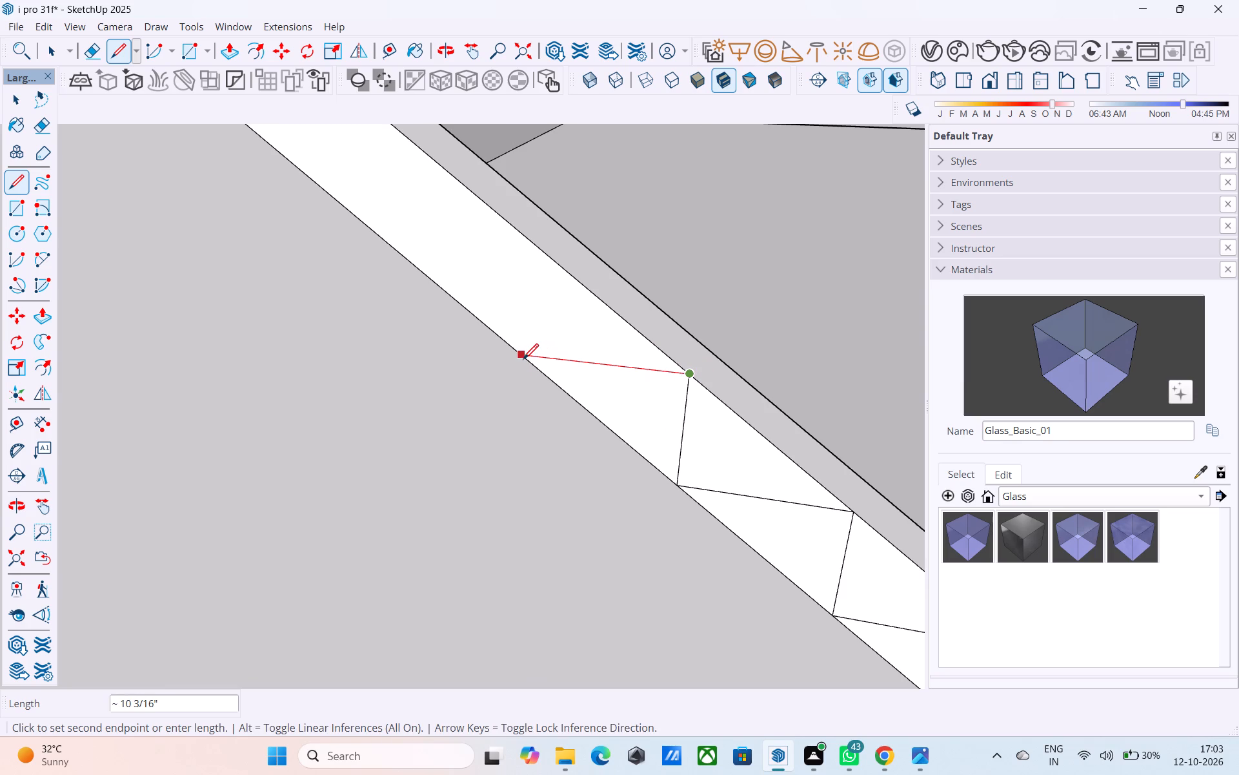
left_click(523, 360)
Draw the fourth stair step, with a vertical riser to the wall's upper edge and a level tread about 10 3/16".
middle_click_drag(524, 360, 564, 387, "shift")
scroll(565, 387, "up", 3)
left_click(558, 384)
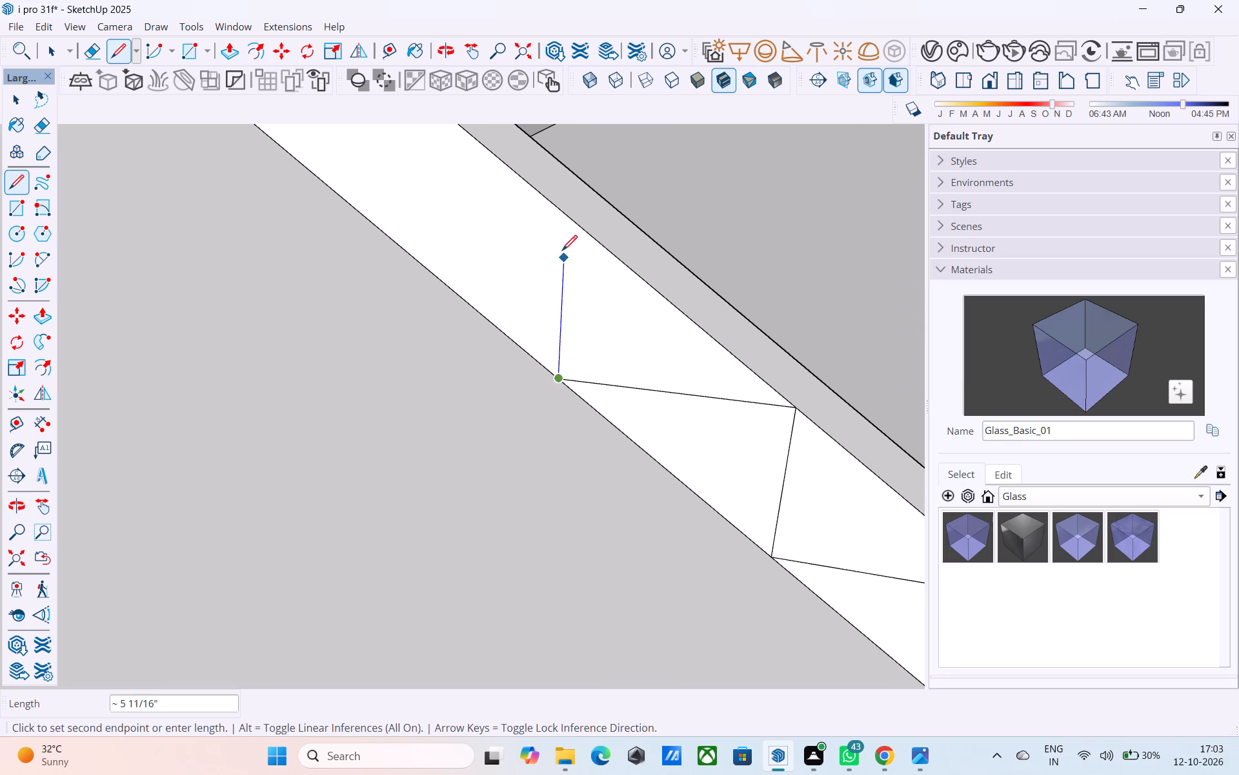
left_click(563, 212)
middle_click_drag(569, 227, 685, 421)
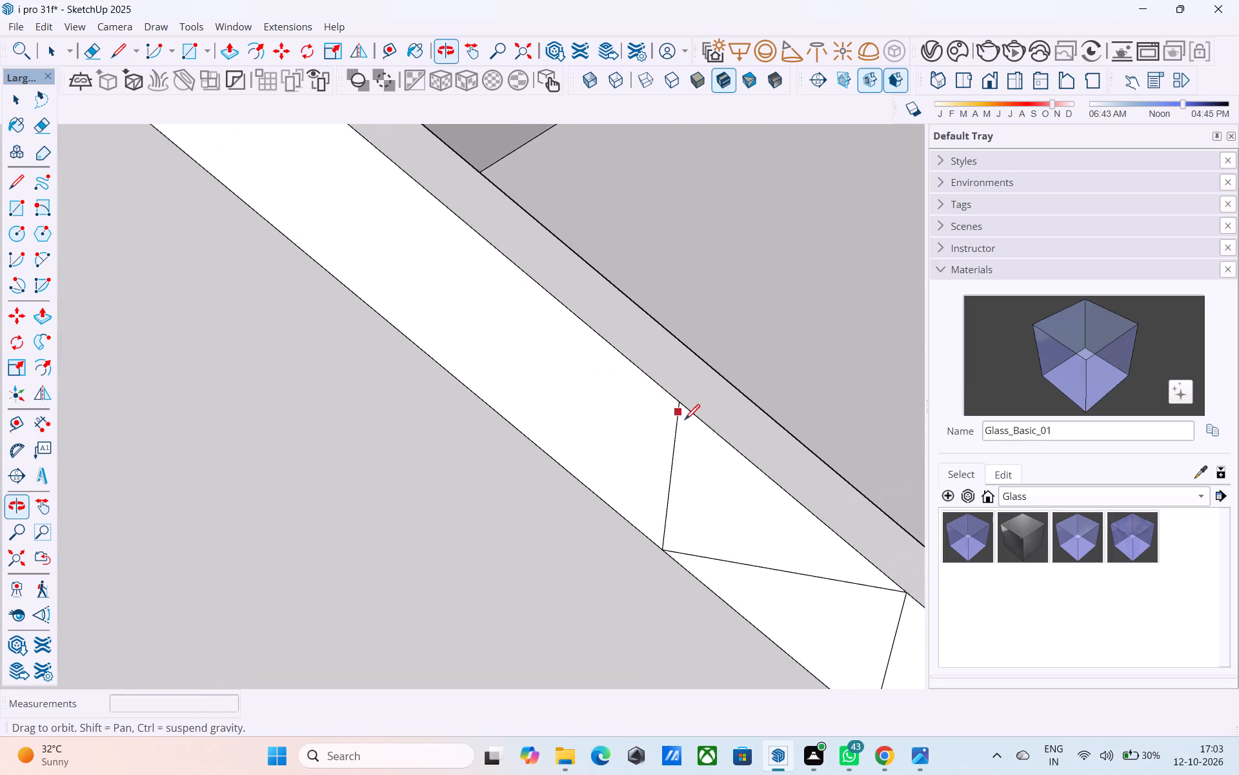
left_click(669, 407)
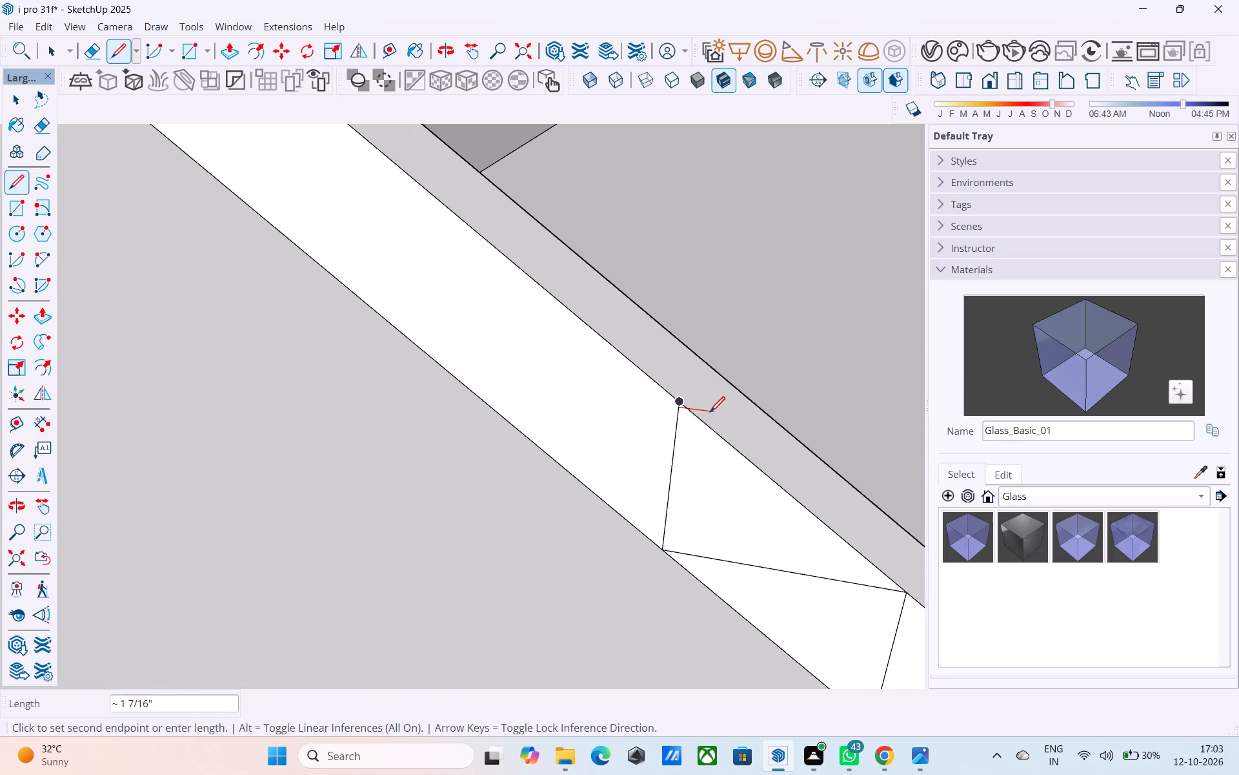
key("l")
left_click(676, 399)
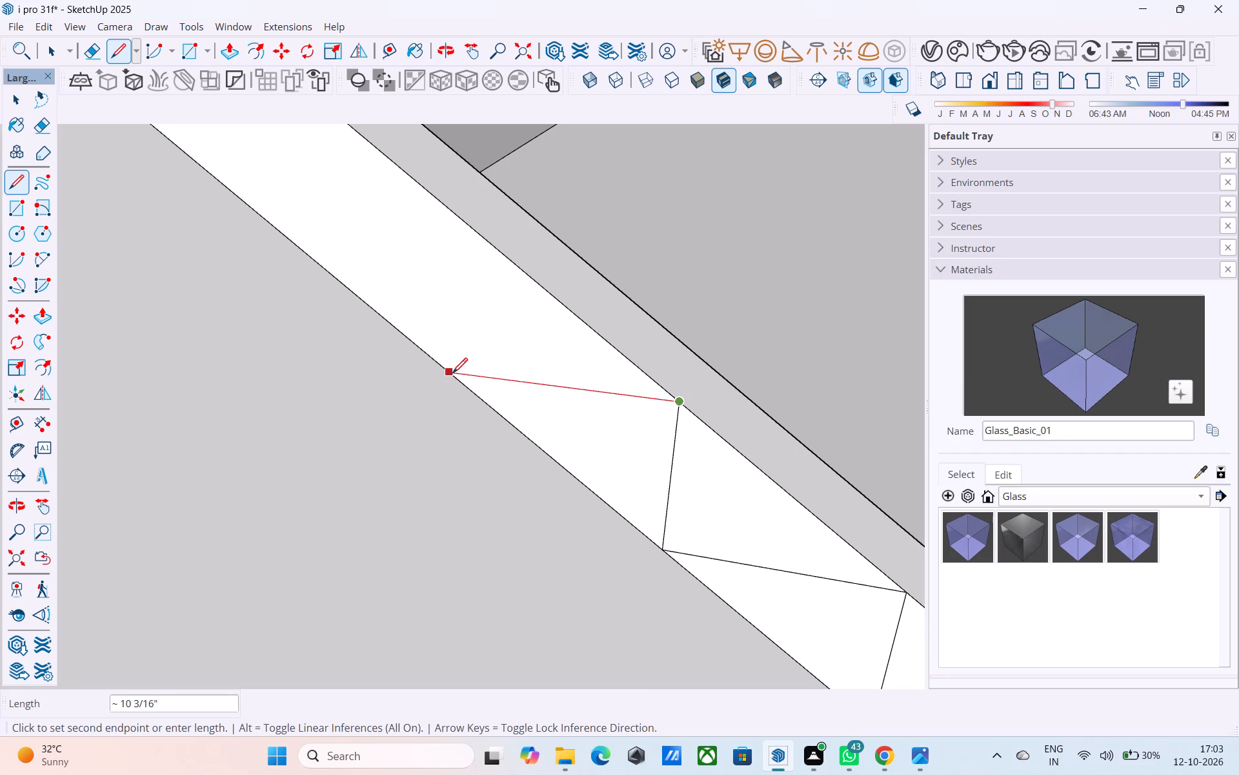
left_click(451, 374)
Draw the fifth stair step's vertical riser and level tread between the side wall's lower and upper edges.
middle_click_drag(452, 376, 554, 468)
scroll(555, 468, "up", 3)
left_click(548, 462)
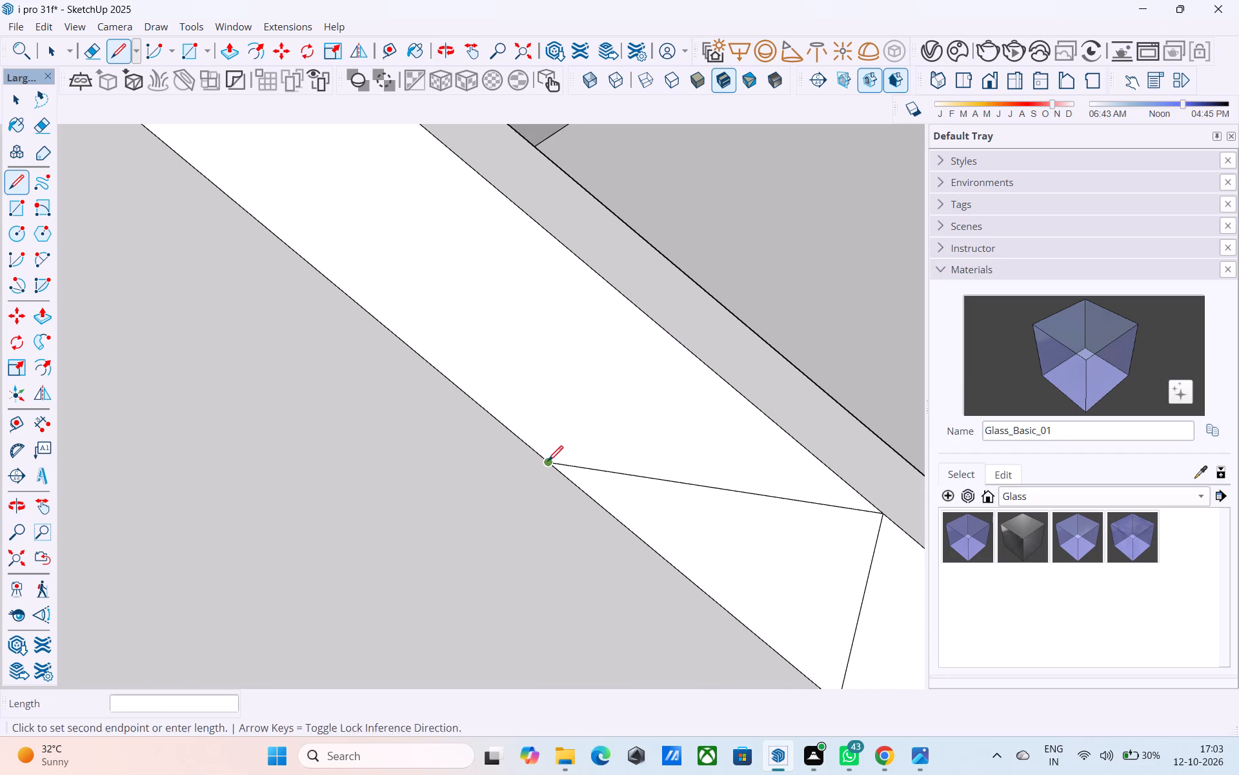
left_click(558, 243)
middle_click_drag(558, 243, 635, 373)
scroll(603, 320, "up", 1, "shift")
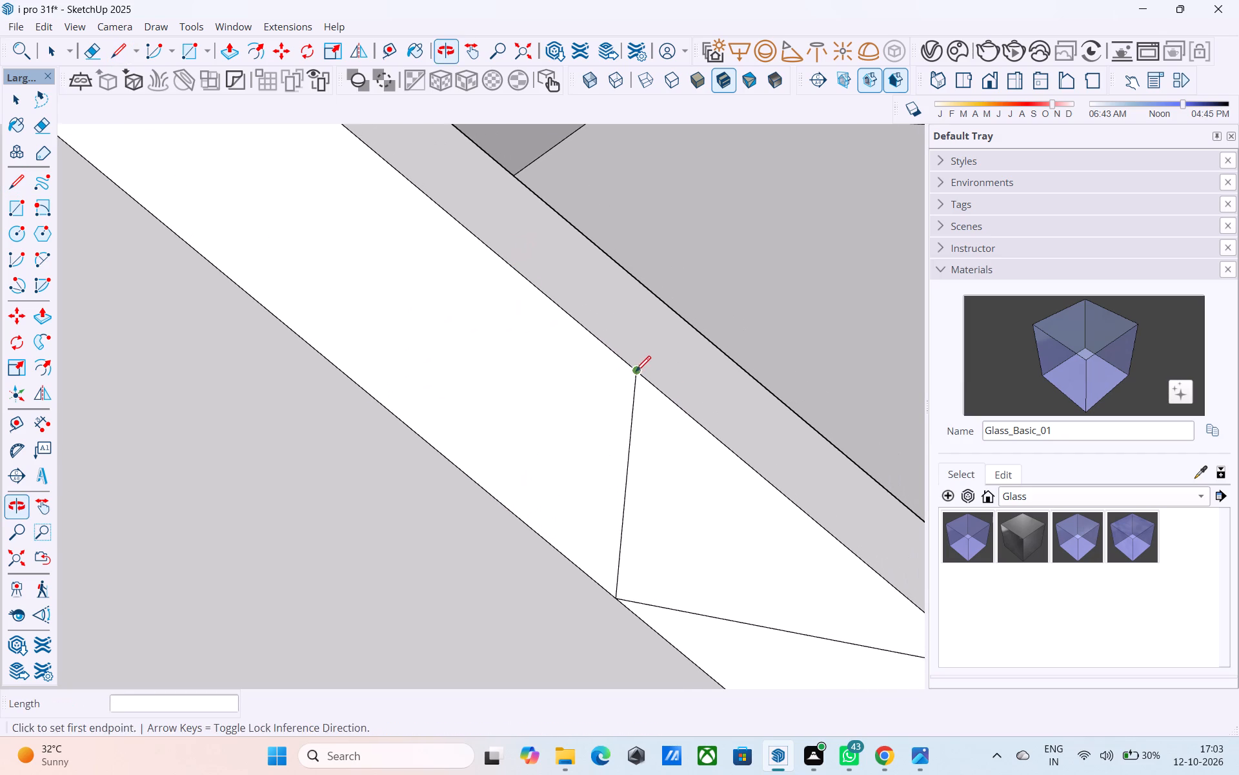
left_click(636, 374)
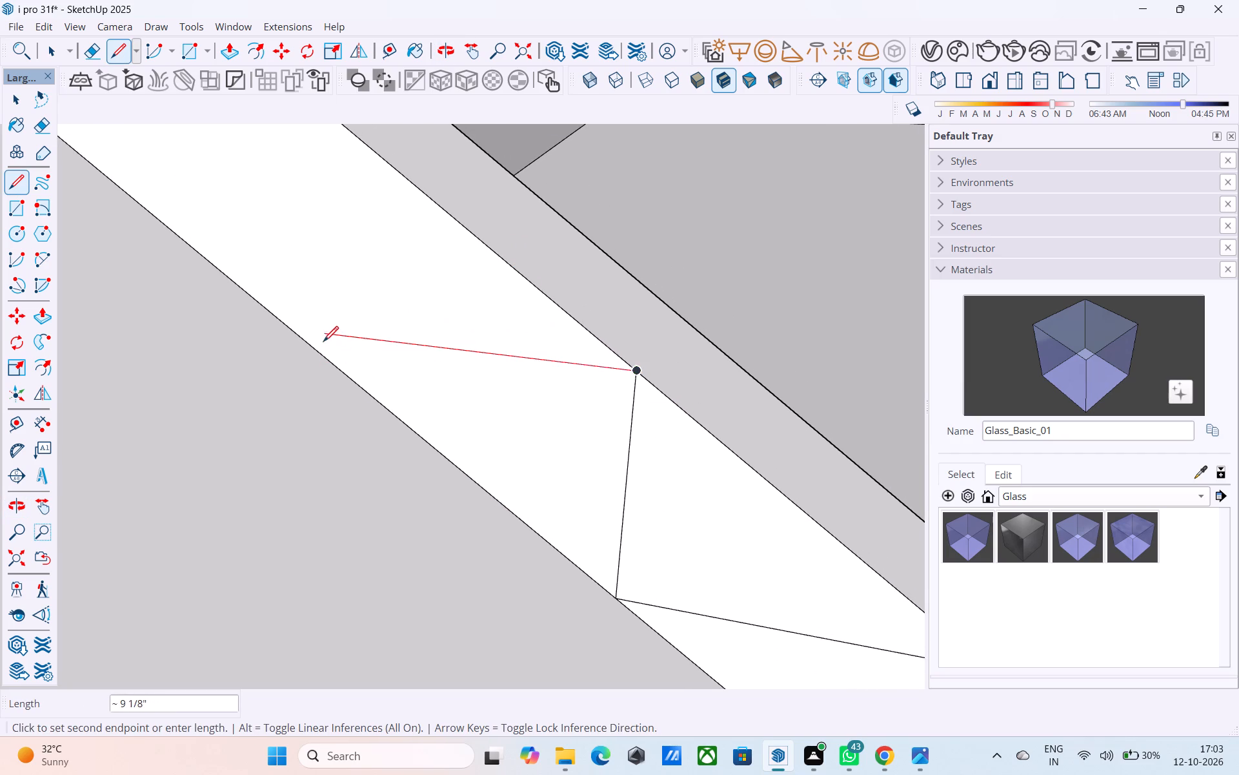
left_click(298, 329)
Draw the sixth stair step on the side wall, with a riser about 7 7/16" and a level tread to the lower edge.
scroll(367, 371, "down", 9)
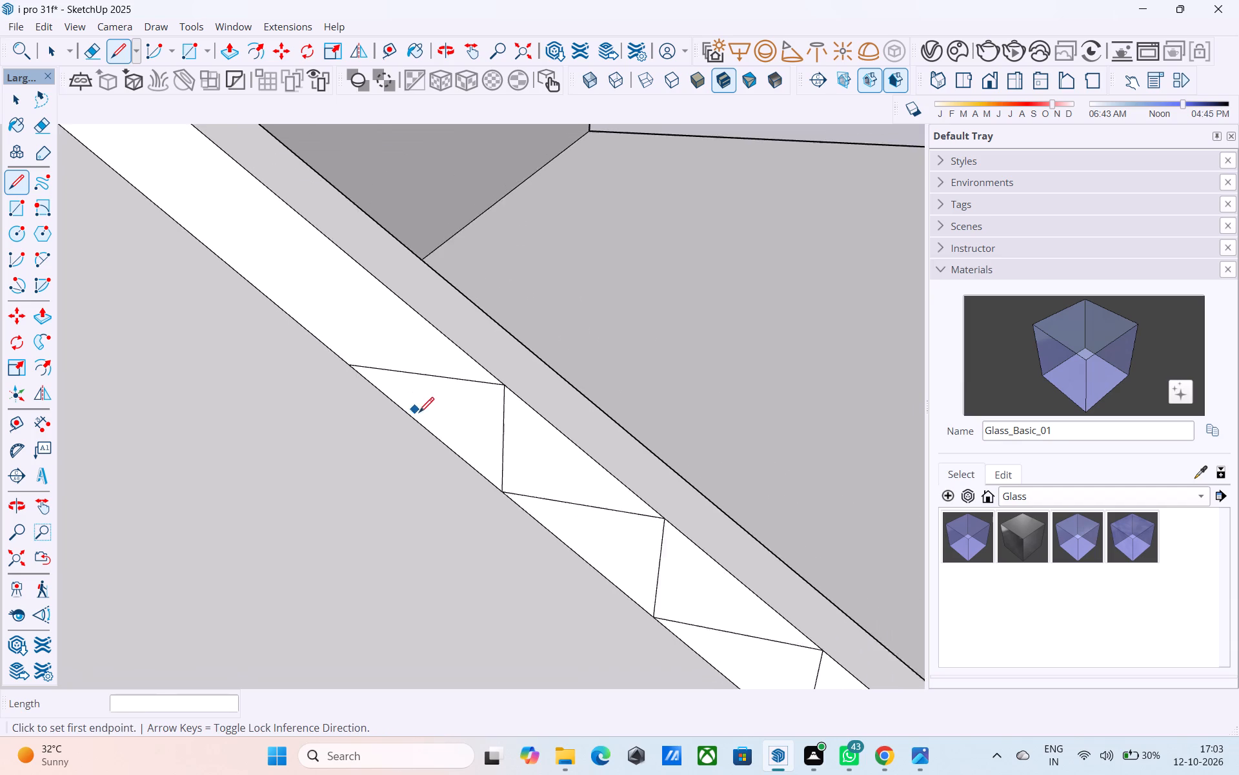
scroll(419, 414, "down", 1)
middle_click_drag(419, 415, 587, 530)
left_click(507, 479)
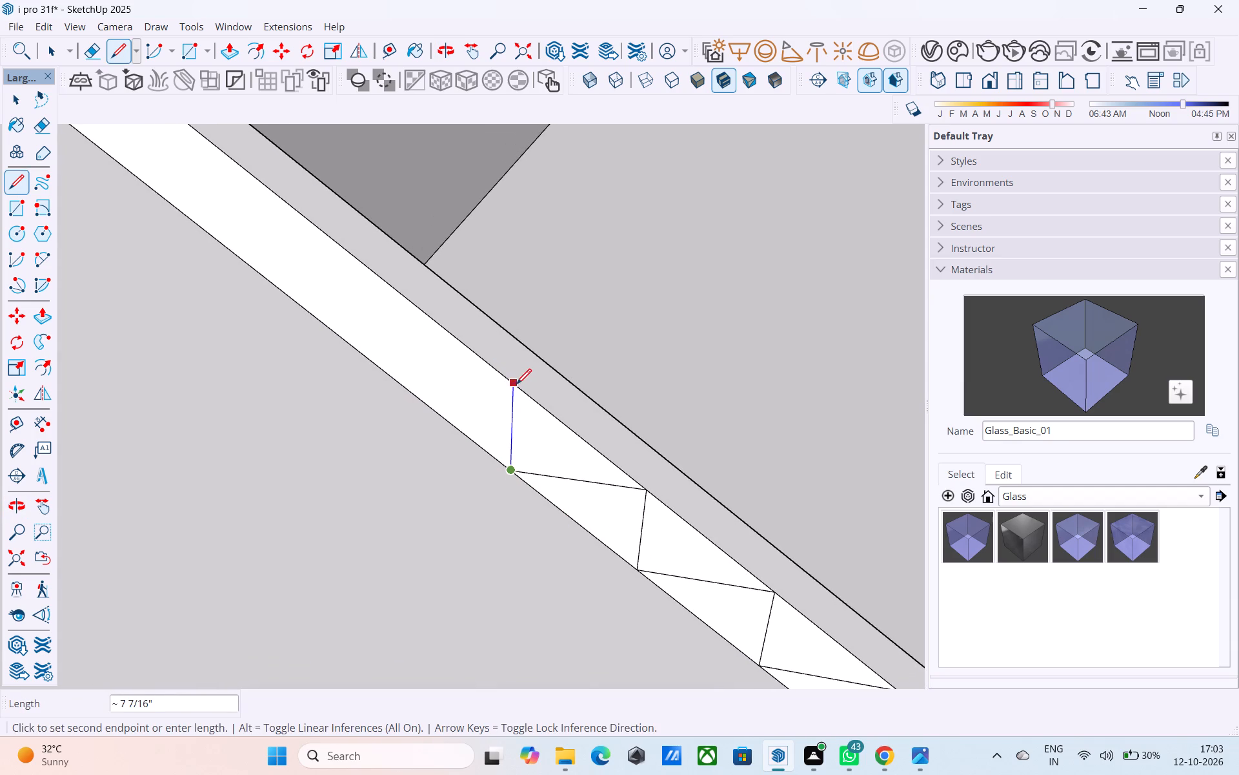
left_click(516, 386)
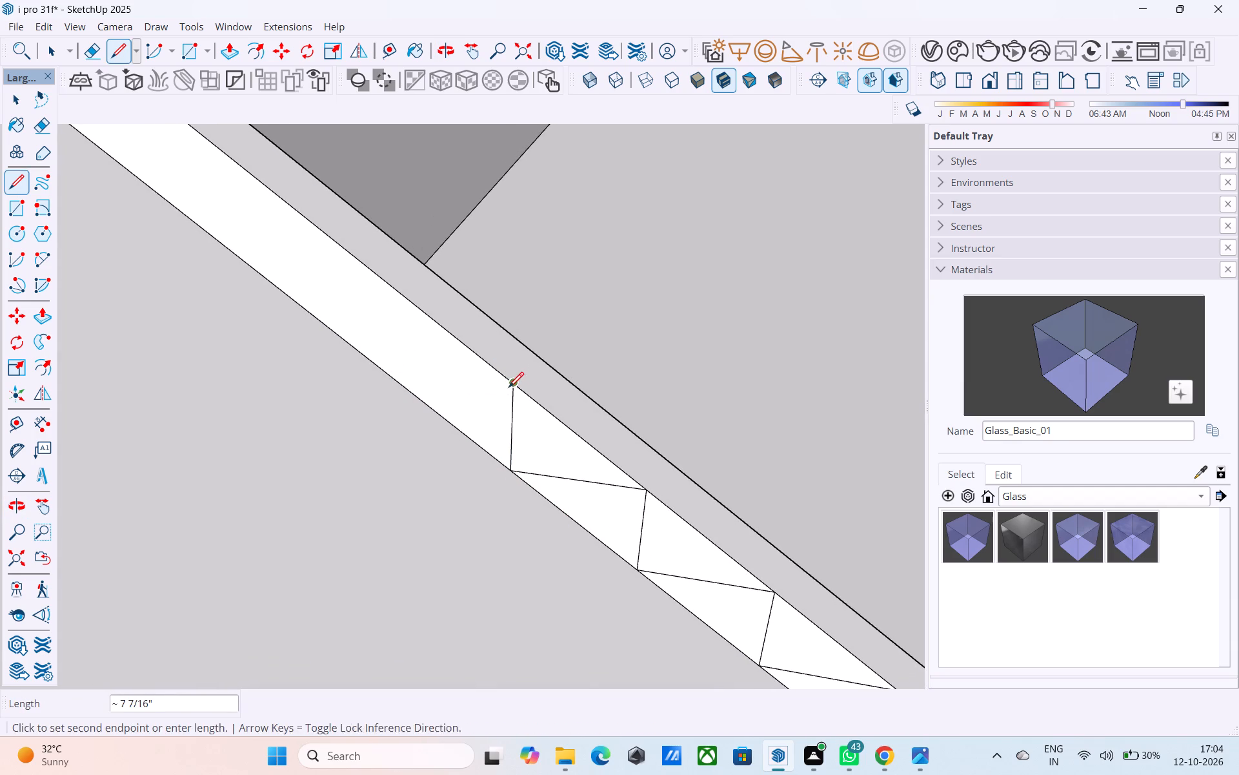
left_click(509, 389)
left_click(379, 364)
Draw the seventh stair step on the side wall, with a vertical riser and a level tread about 10 3/16".
middle_click_drag(377, 364, 460, 440, "shift")
scroll(460, 440, "up", 2)
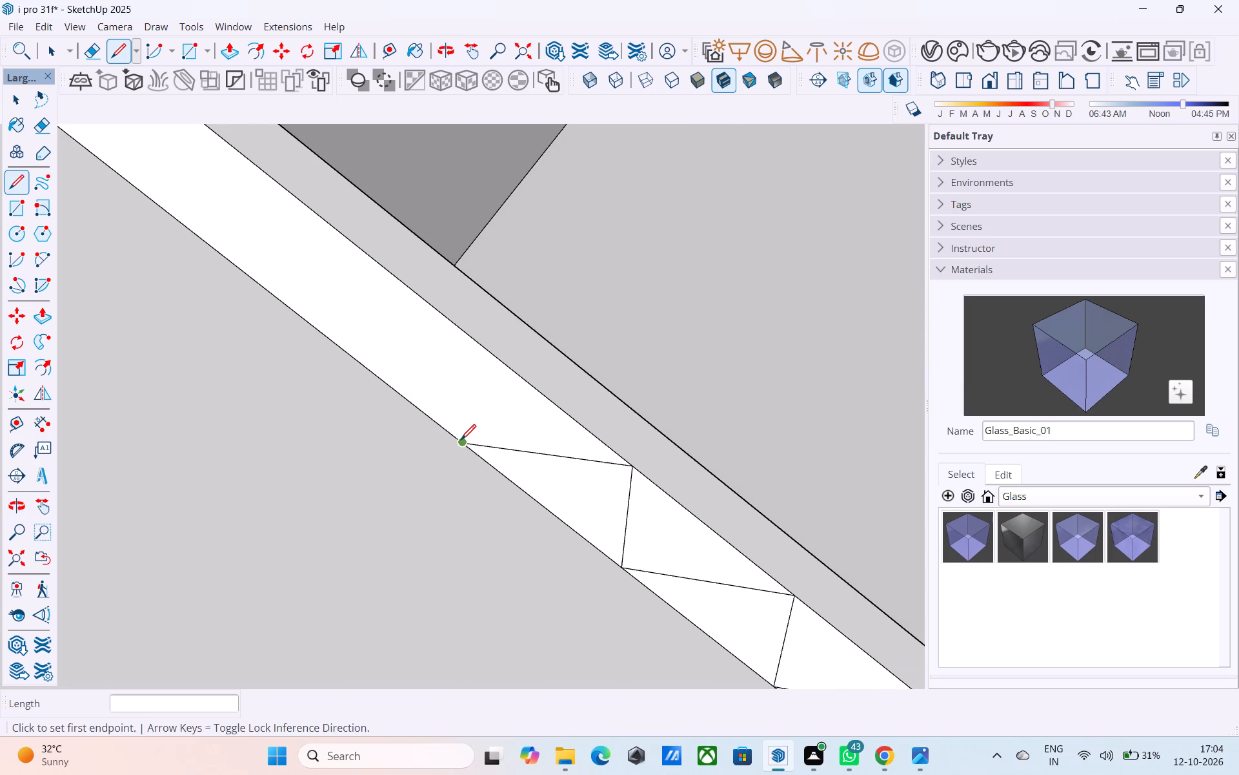
left_click(461, 441)
left_click(467, 335)
middle_click_drag(465, 334, 521, 425, "shift")
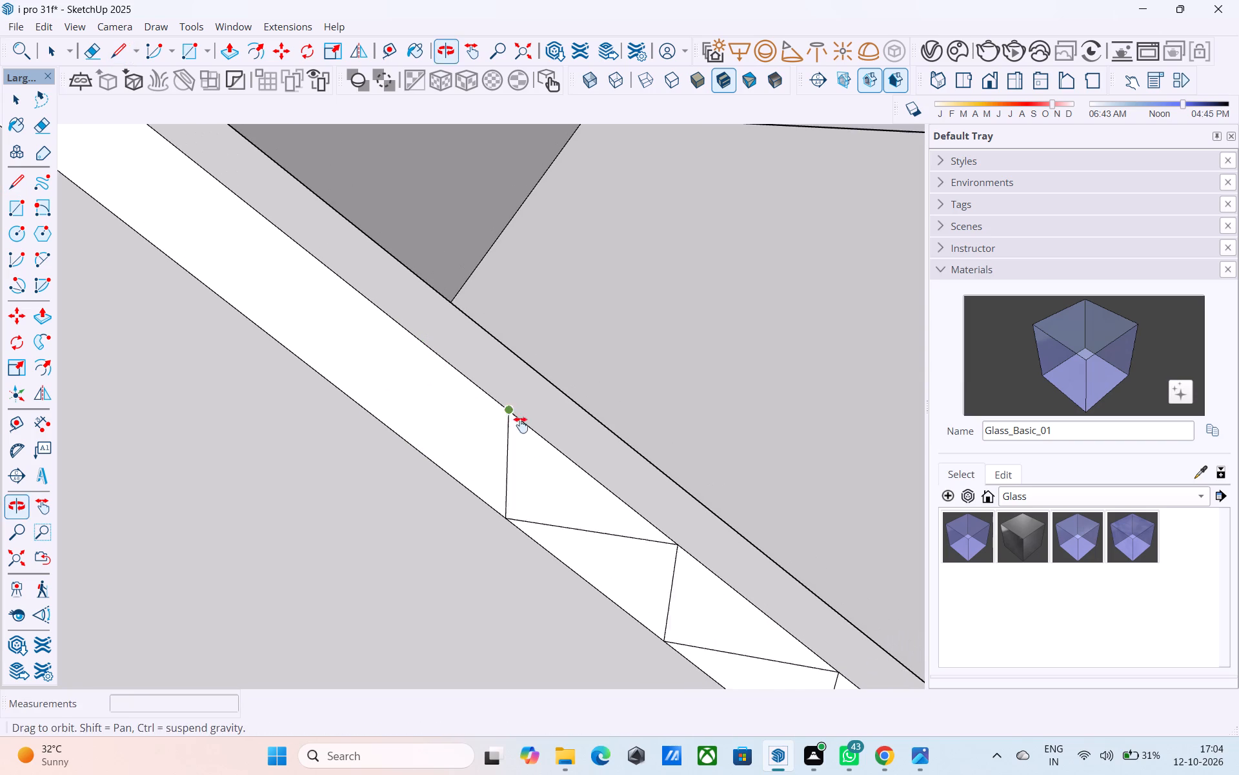
middle_click_drag(521, 425, 523, 425, "shift")
scroll(523, 425, "up", 1, "shift")
left_click(518, 417)
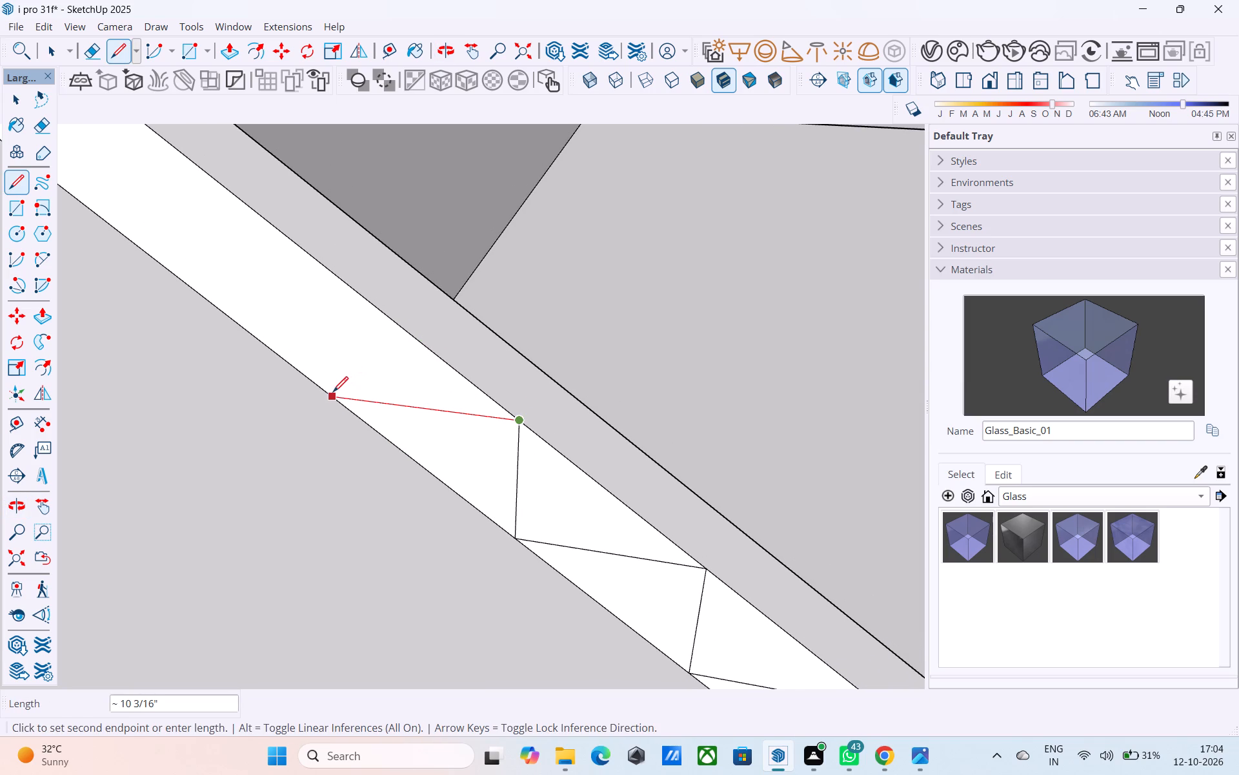
left_click(333, 393)
Draw the eighth and ninth stair steps up the side wall, each with a vertical riser and a level tread about 10 3/16".
middle_click_drag(332, 395, 466, 433, "shift")
left_click(467, 436)
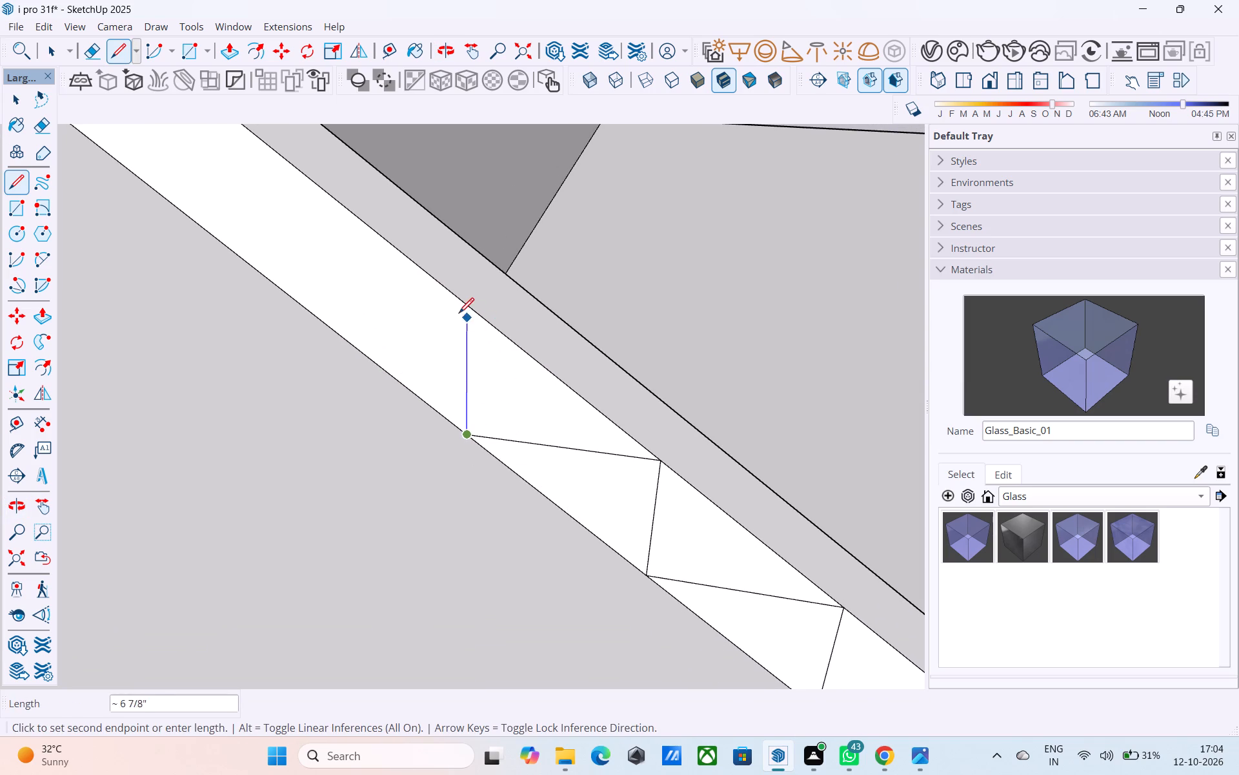
left_click(467, 305)
middle_click_drag(471, 308, 570, 439, "shift")
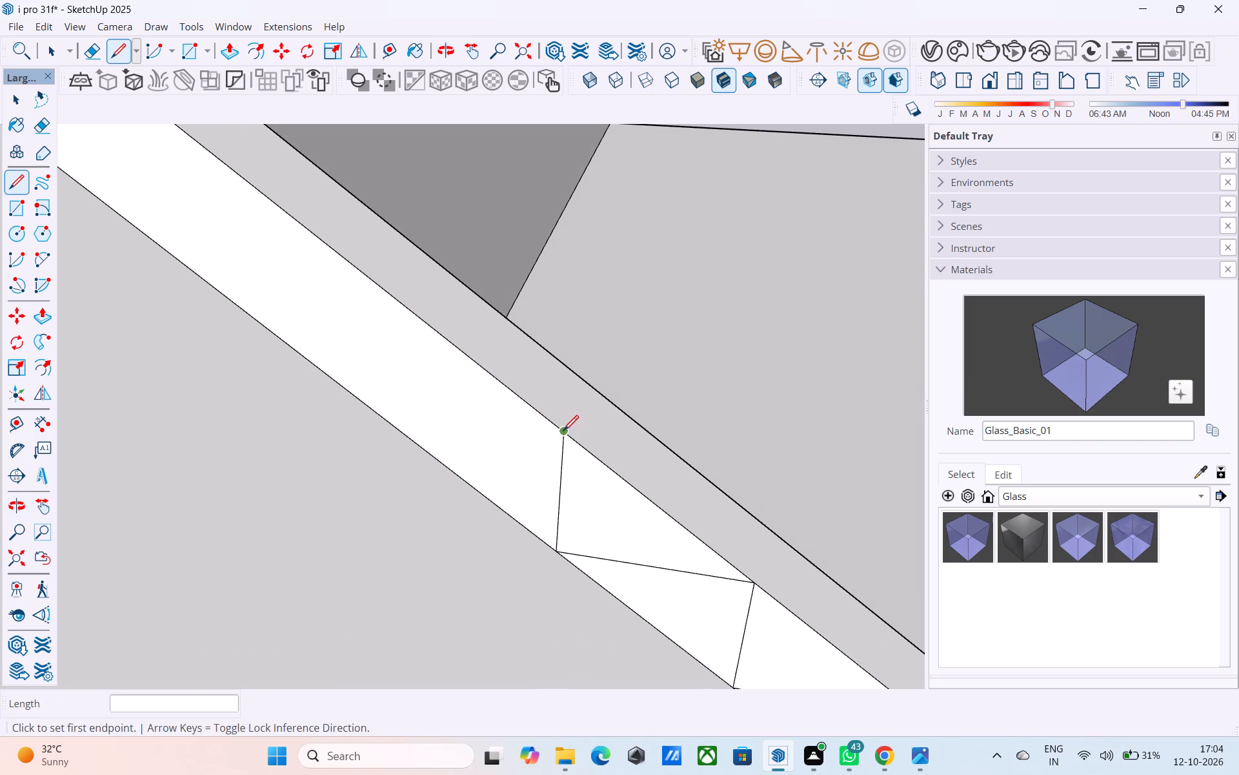
left_click(563, 432)
left_click(367, 406)
middle_click_drag(362, 406, 476, 466)
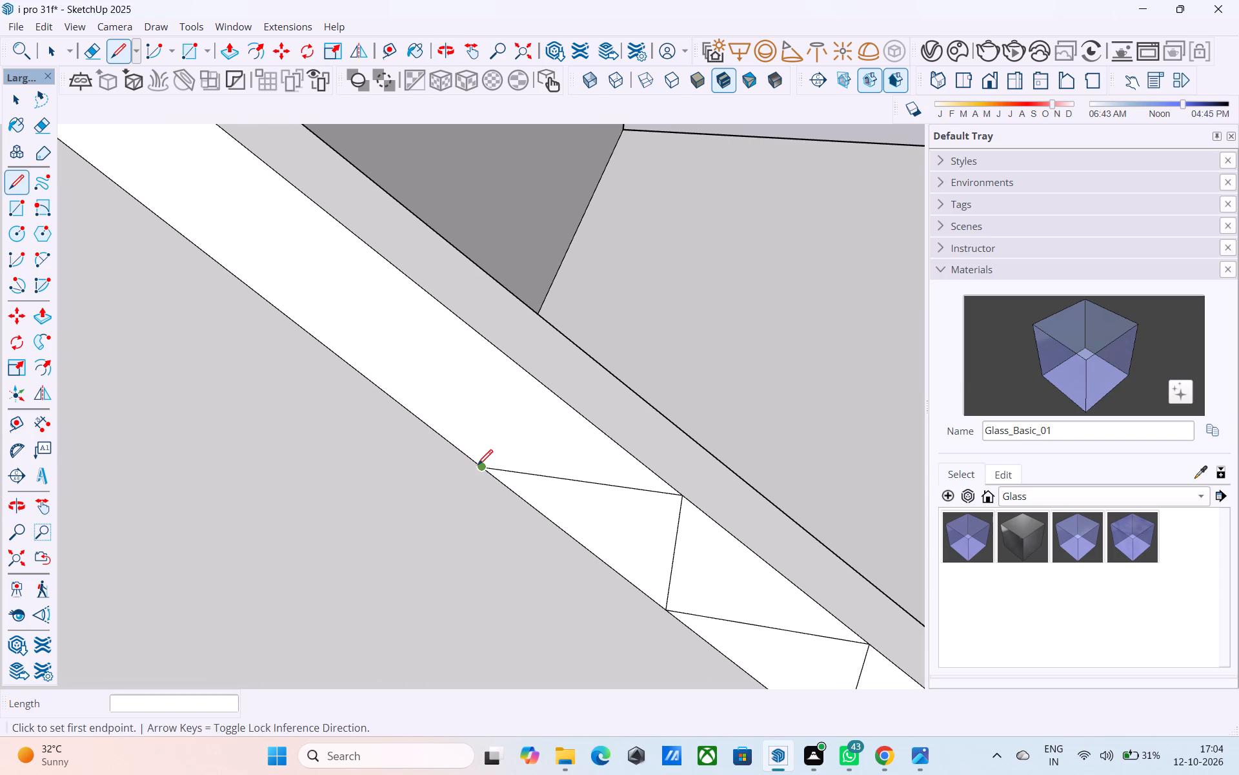
left_click(478, 466)
left_click(486, 336)
middle_click_drag(484, 336, 571, 429)
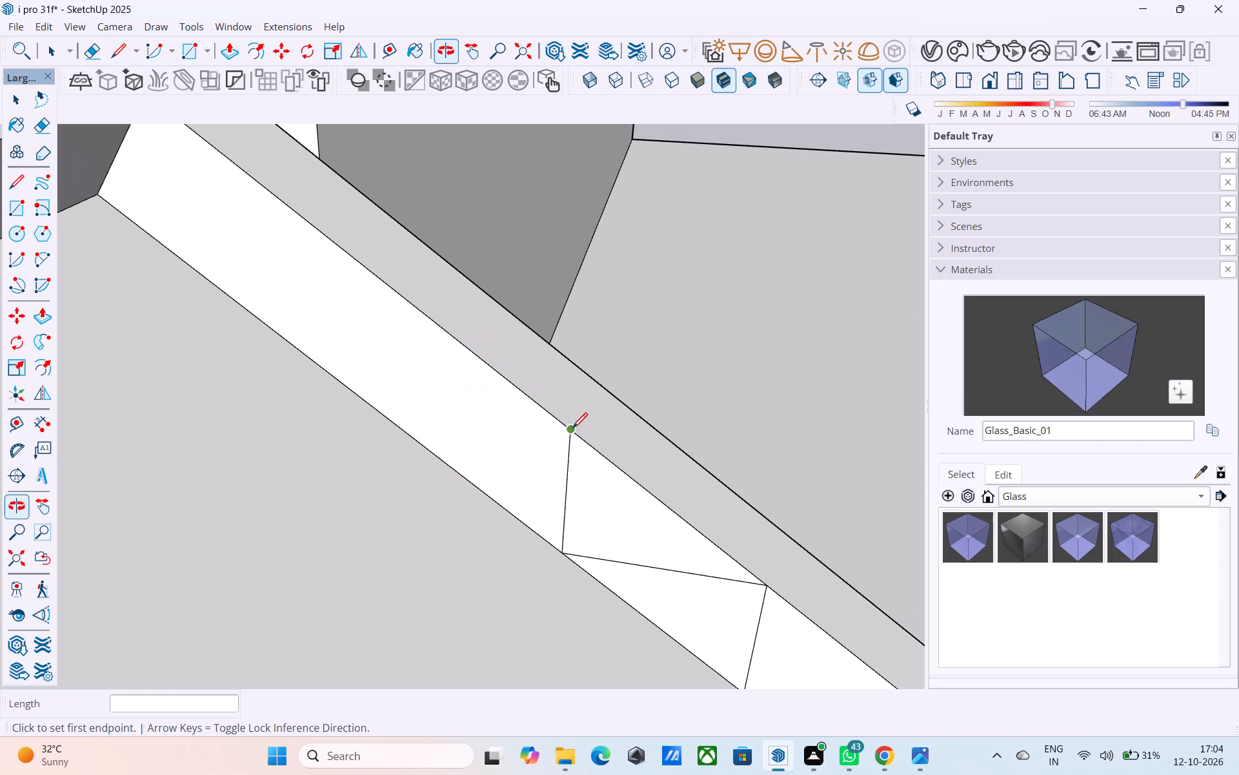
left_click(570, 429)
left_click(374, 406)
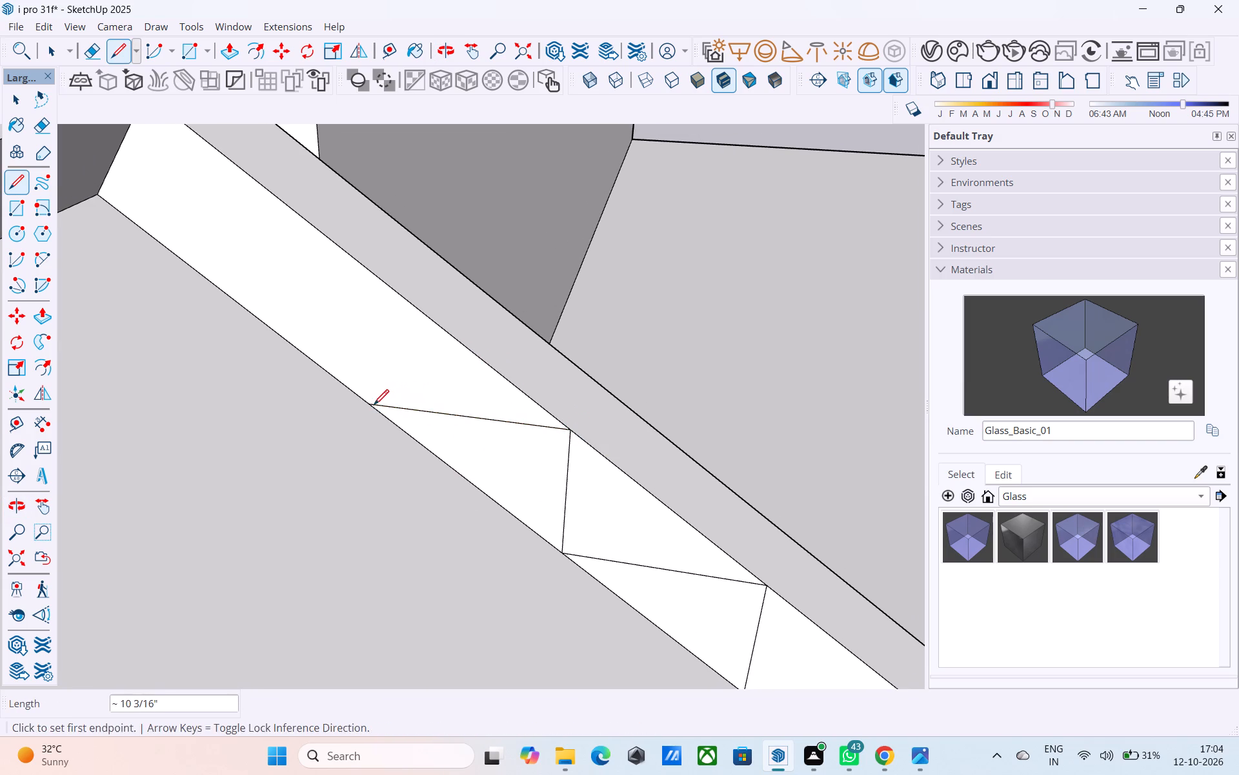
Draw the tenth riser and tread, and close the stair profile with a last riser line to the recess's top corner.
middle_click_drag(366, 408, 455, 468, "shift")
left_click(455, 468)
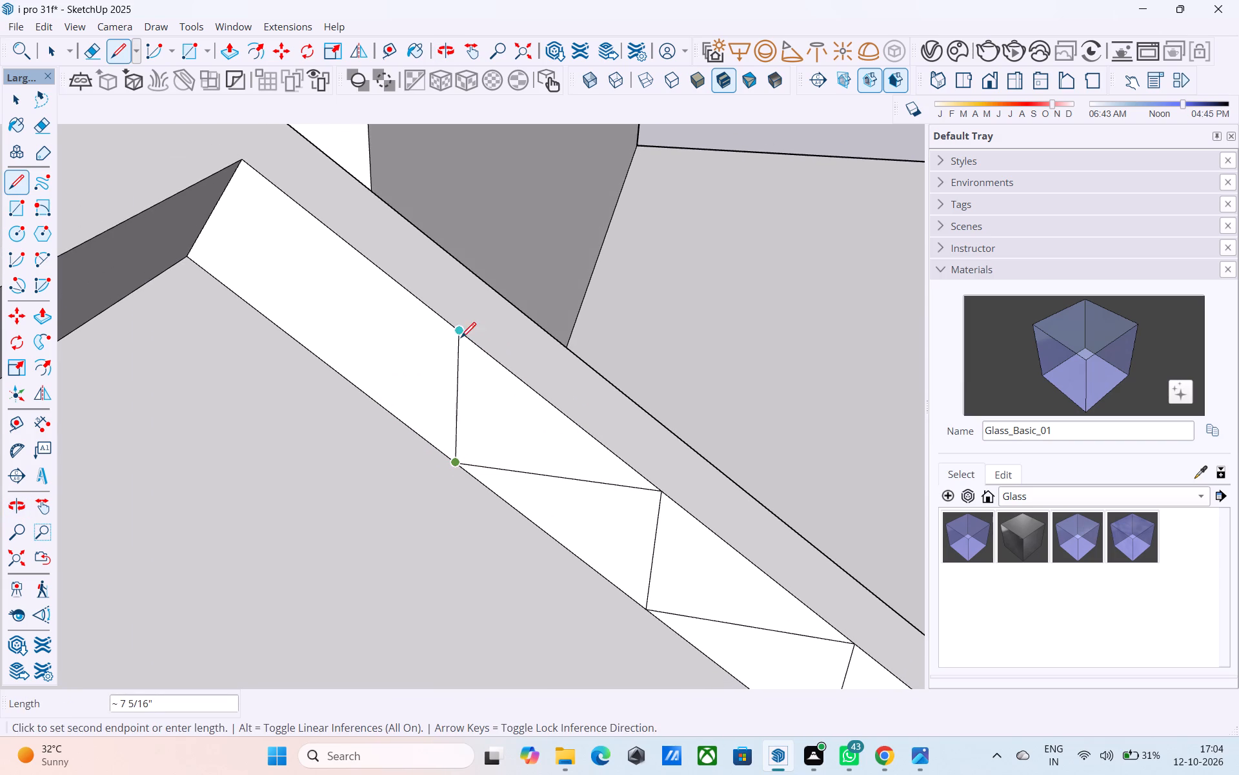
left_click(454, 334)
middle_click_drag(454, 334, 556, 460, "shift")
left_click(556, 460)
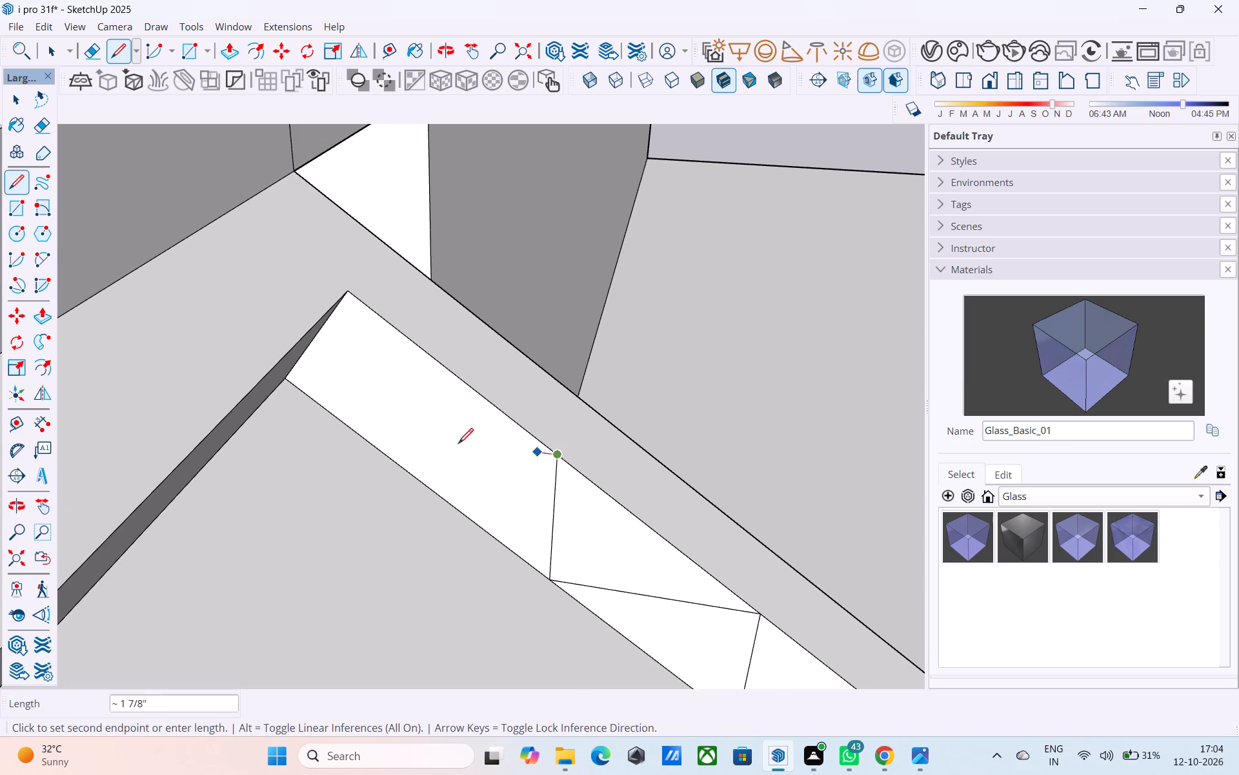
left_click(351, 436)
middle_click_drag(351, 434, 407, 468)
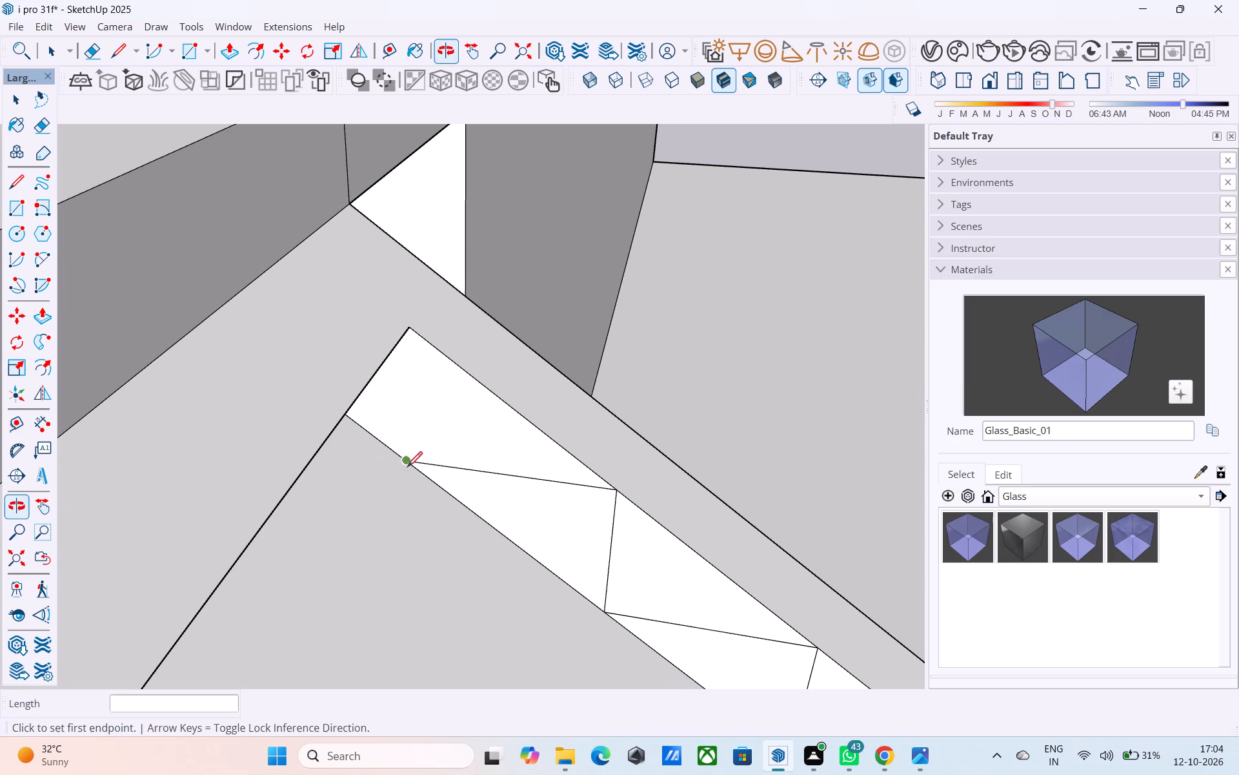
left_click(407, 457)
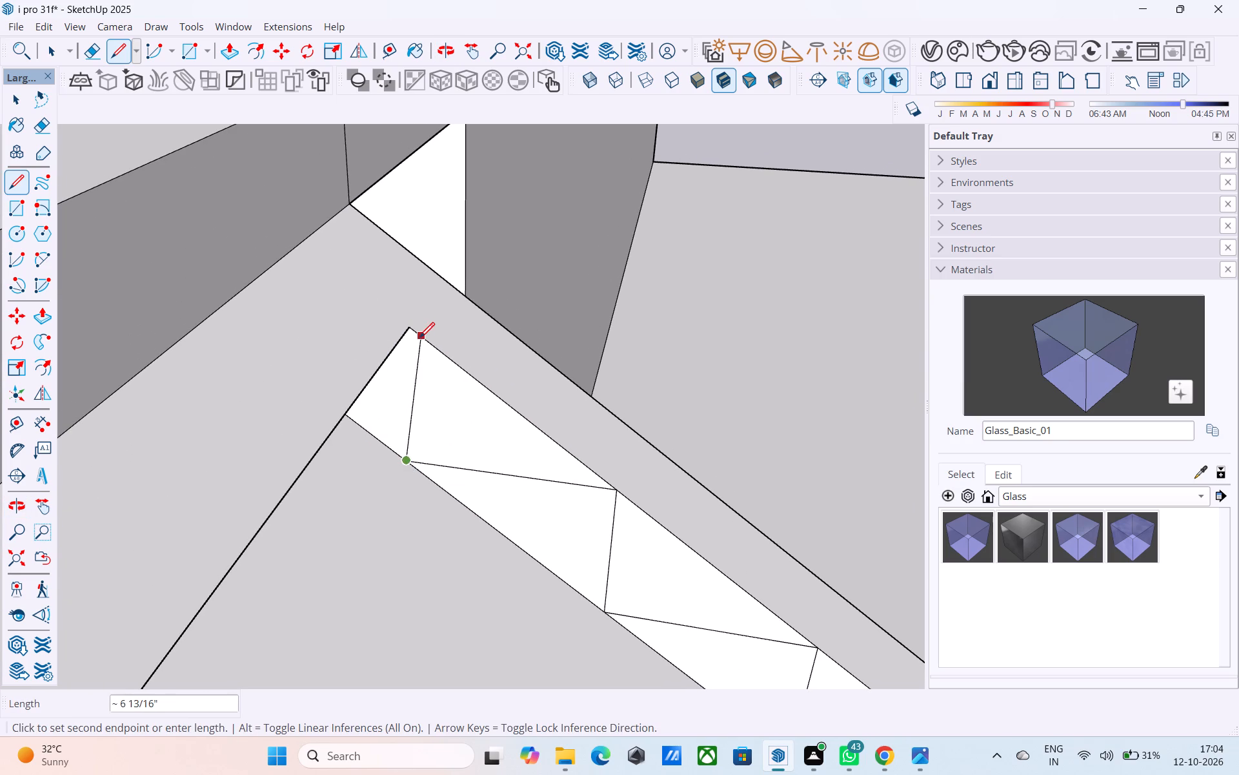
left_click(410, 333)
Extrude the lowest stair profile face from the recess's side wall across to the opposite side wall with Push/Pull.
scroll(424, 360, "down", 20)
scroll(424, 360, "down", 2)
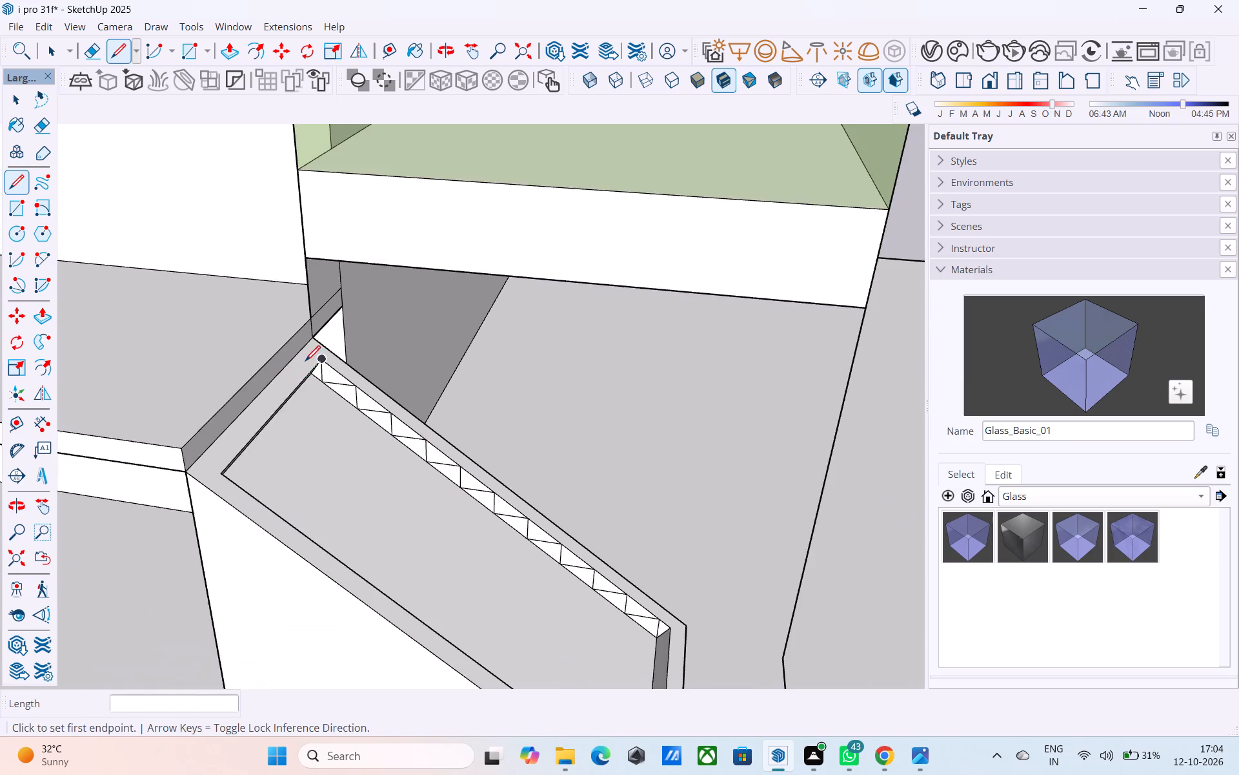
scroll(305, 362, "down", 4)
key("space")
scroll(529, 528, "up", 6)
left_click(510, 525)
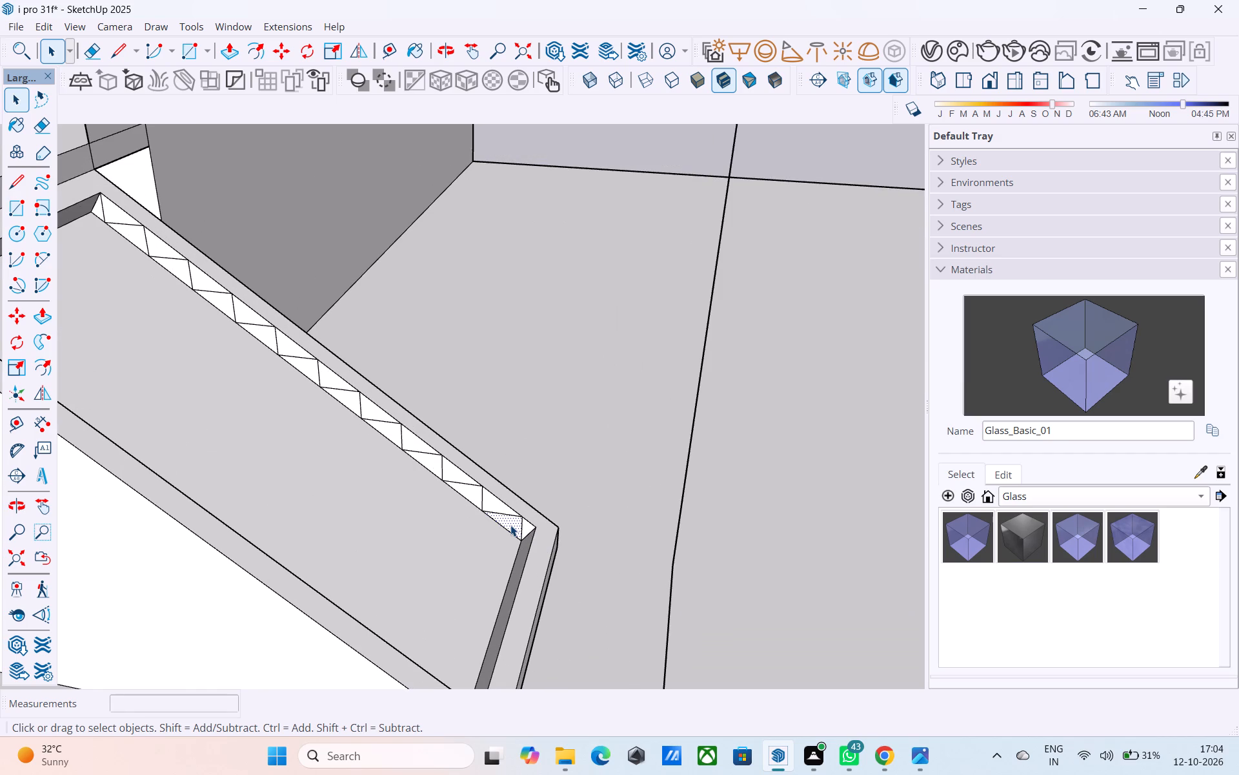
key("p")
left_click(510, 525)
scroll(511, 545, "down", 8)
middle_click_drag(510, 545, 459, 573)
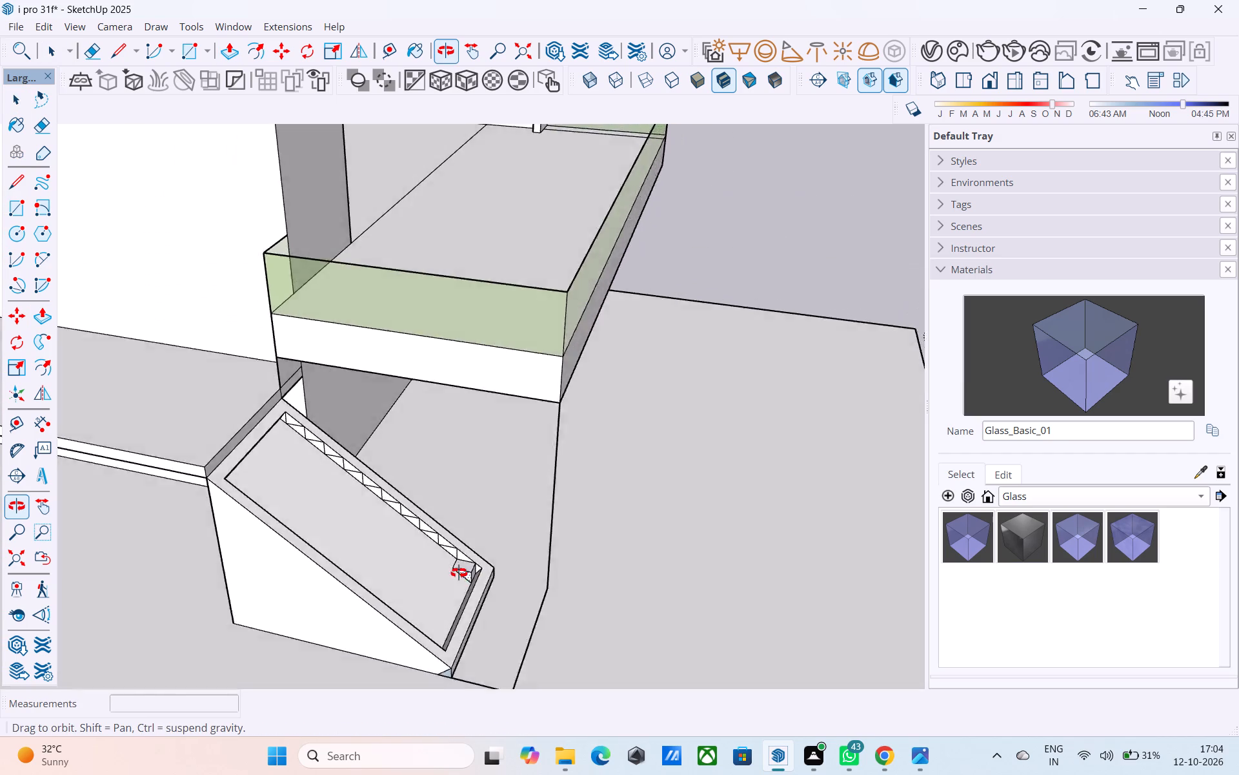
middle_click_drag(459, 573, 1031, 428)
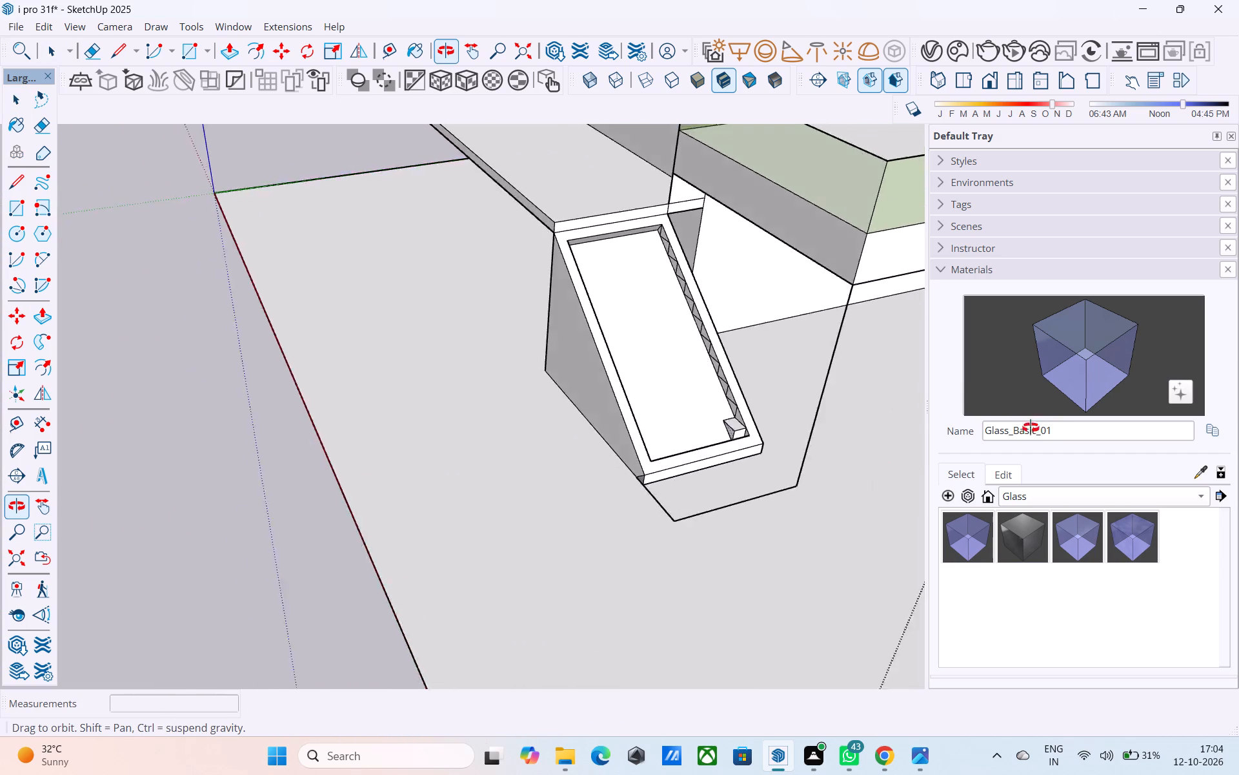
middle_click_drag(1031, 428, 562, 437)
middle_click_drag(502, 442, 1012, 311)
middle_click_drag(211, 375, 277, 375)
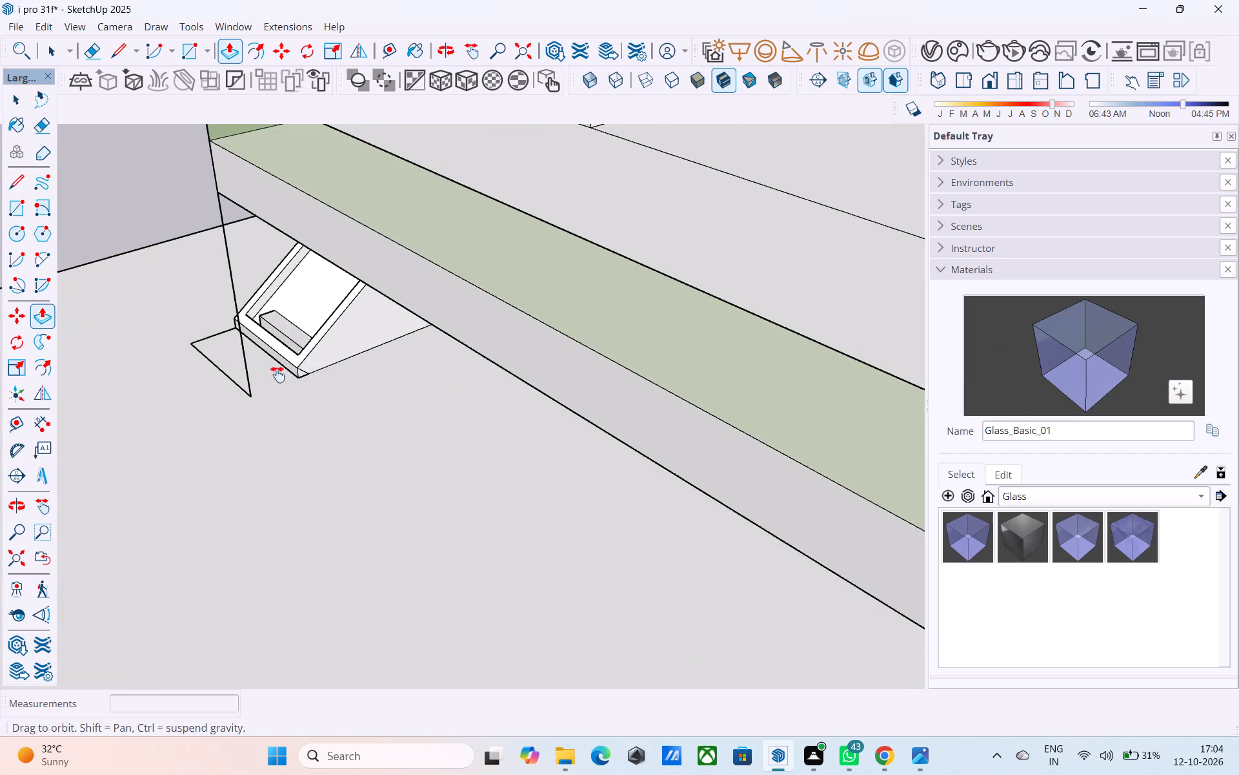
middle_click_drag(277, 375, 512, 374)
scroll(514, 372, "up", 4)
left_click(483, 280)
Repeat the same extrusion on the second and third stair profile faces so they span the recess.
middle_click_drag(516, 285, 421, 340, "shift")
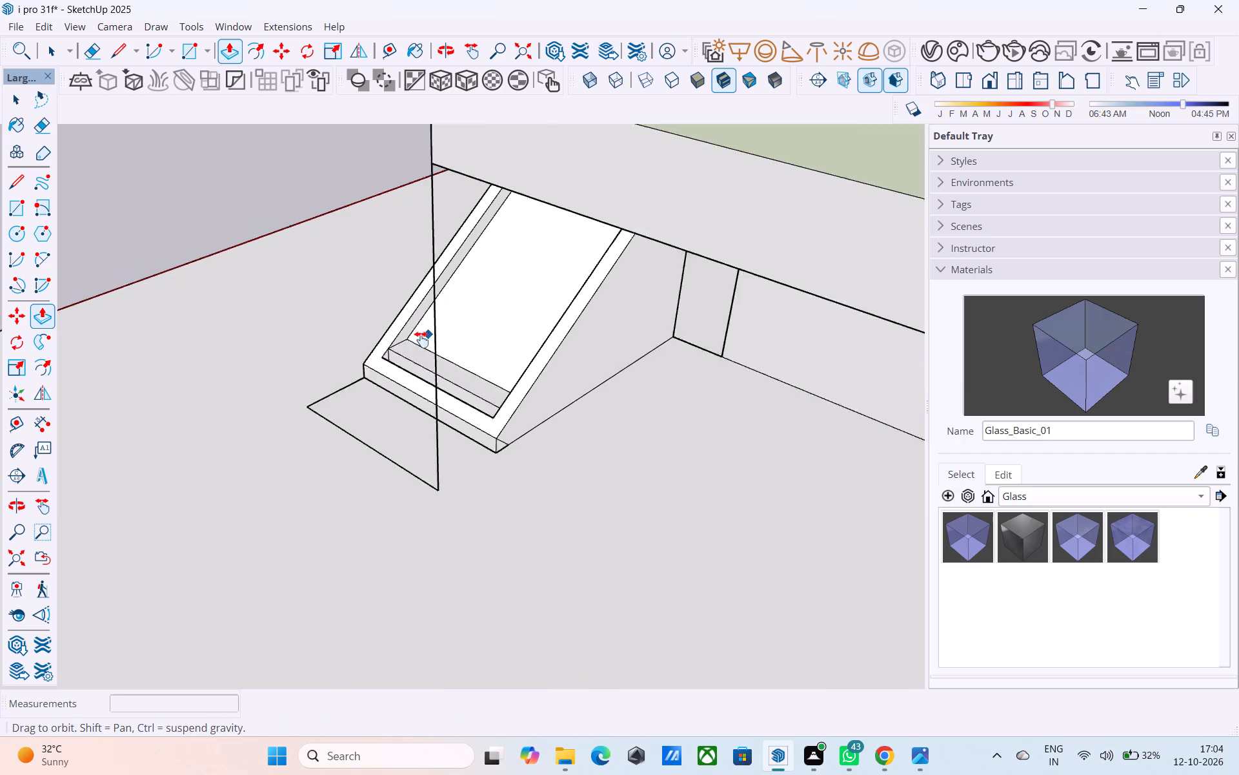
middle_click_drag(421, 340, 1034, 454, "shift")
middle_click_drag(543, 427, 685, 429, "shift")
scroll(624, 408, "up", 6)
key("space")
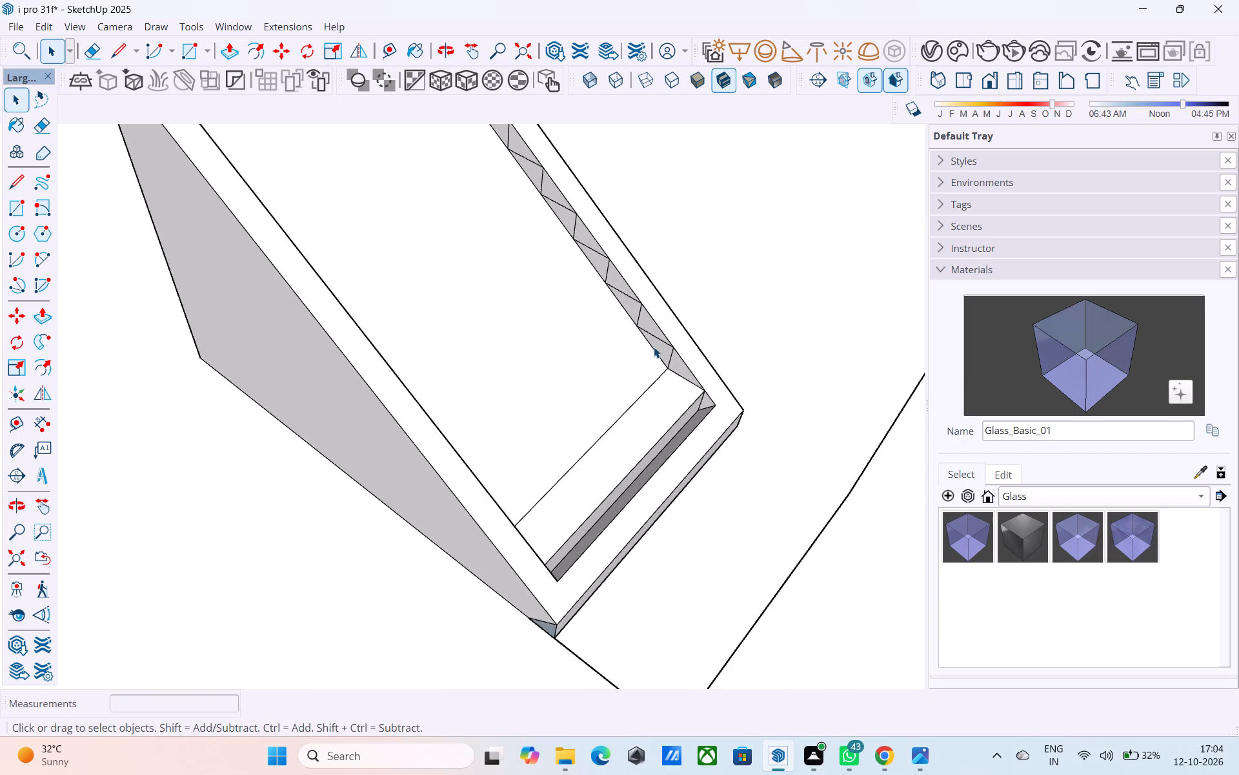
left_click(654, 347)
scroll(656, 347, "up", 5)
left_click(656, 347)
scroll(656, 347, "up", 1)
left_click(662, 347)
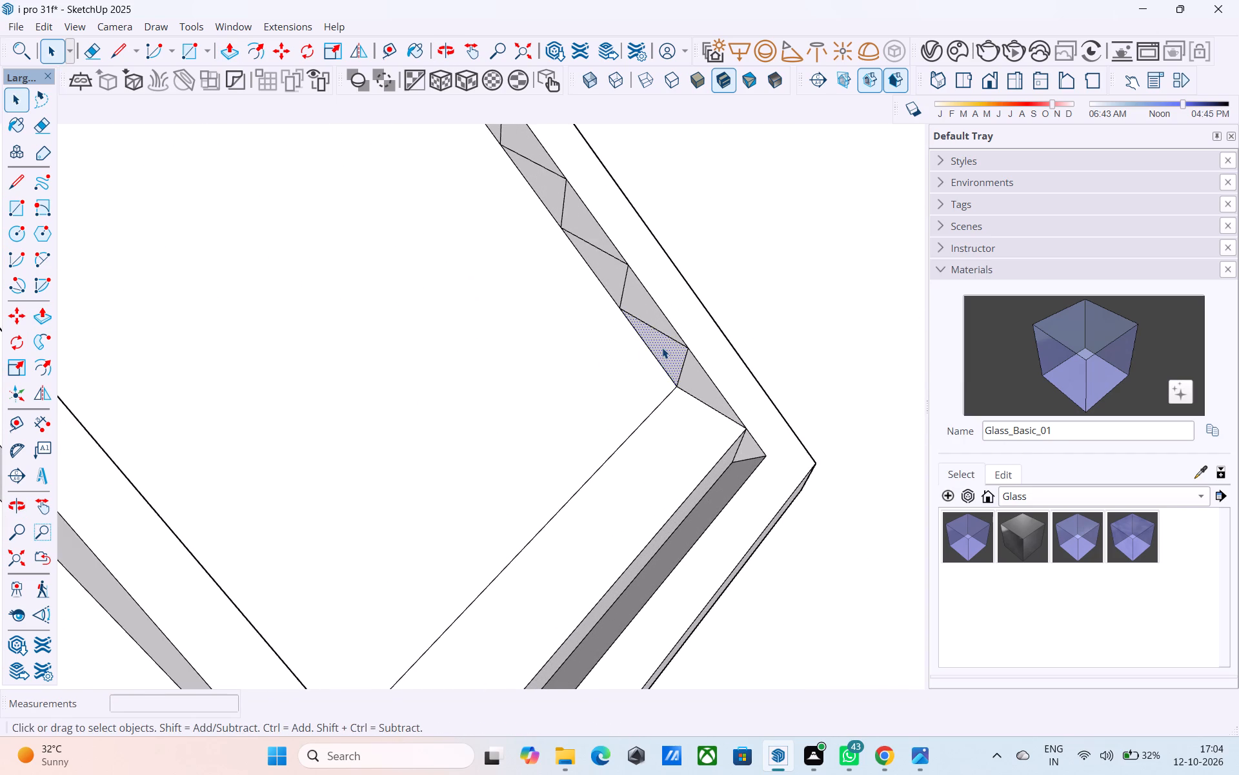
key("p")
double_click(662, 347)
double_click(615, 267)
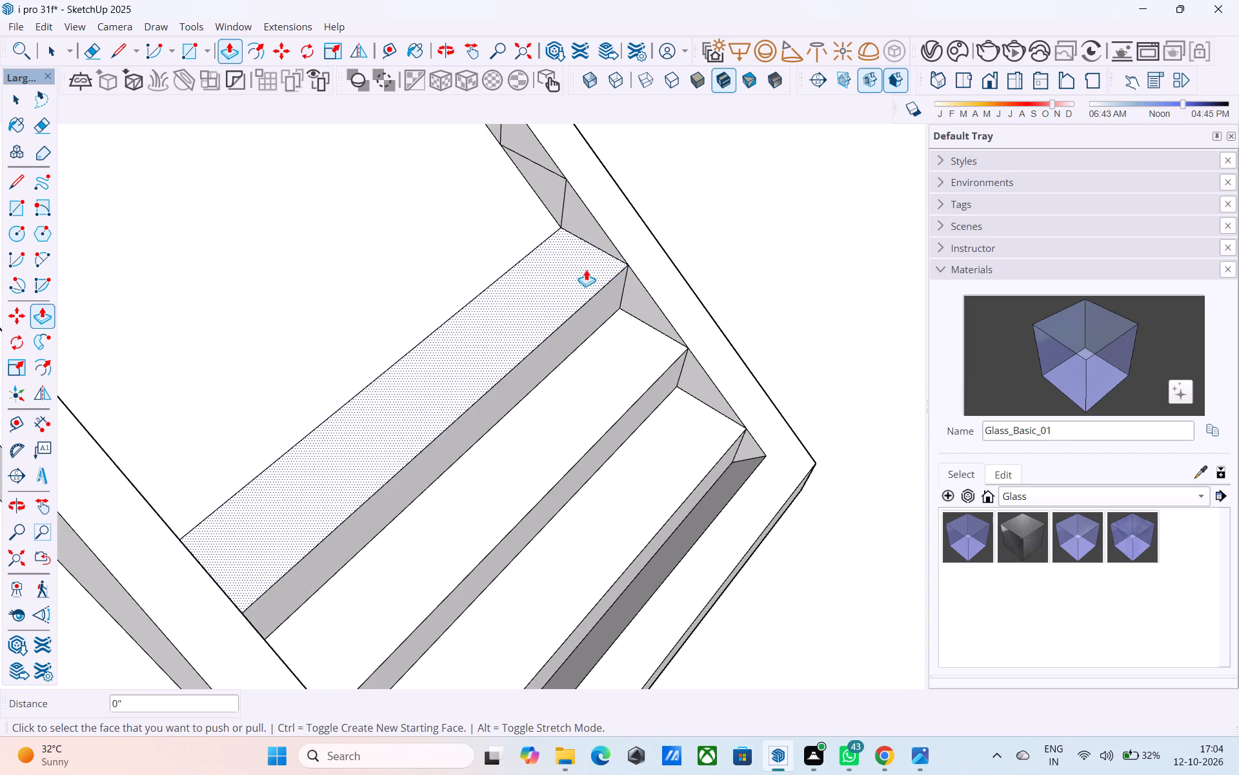
Repeat the extrusion across the recess on the fourth and fifth stair profile faces.
scroll(579, 273, "down", 5)
middle_click_drag(582, 284, 743, 446)
scroll(694, 369, "up", 4)
double_click(719, 371)
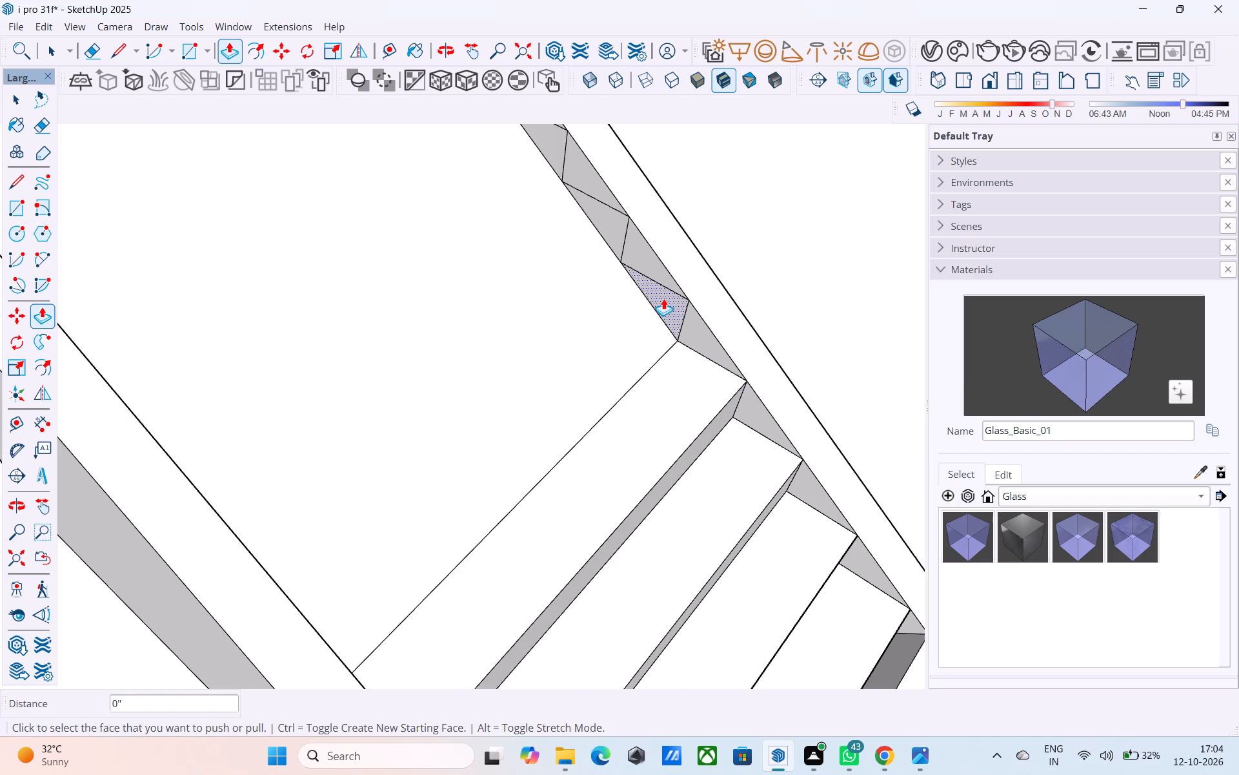
double_click(665, 298)
Extrude the sixth stair profile face about 4' 11 3/4" across the recess to the opposite side wall.
scroll(663, 296, "down", 2)
middle_click_drag(662, 297, 747, 459)
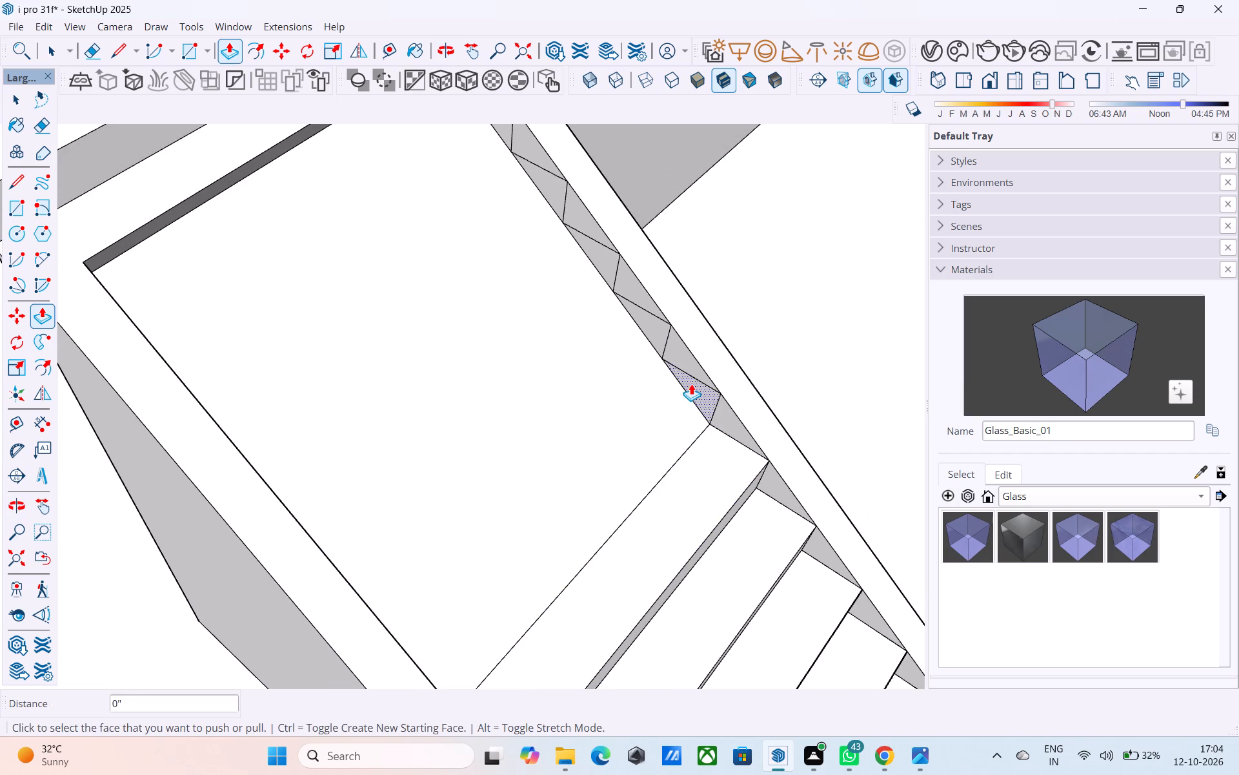
double_click(692, 384)
left_click(694, 387)
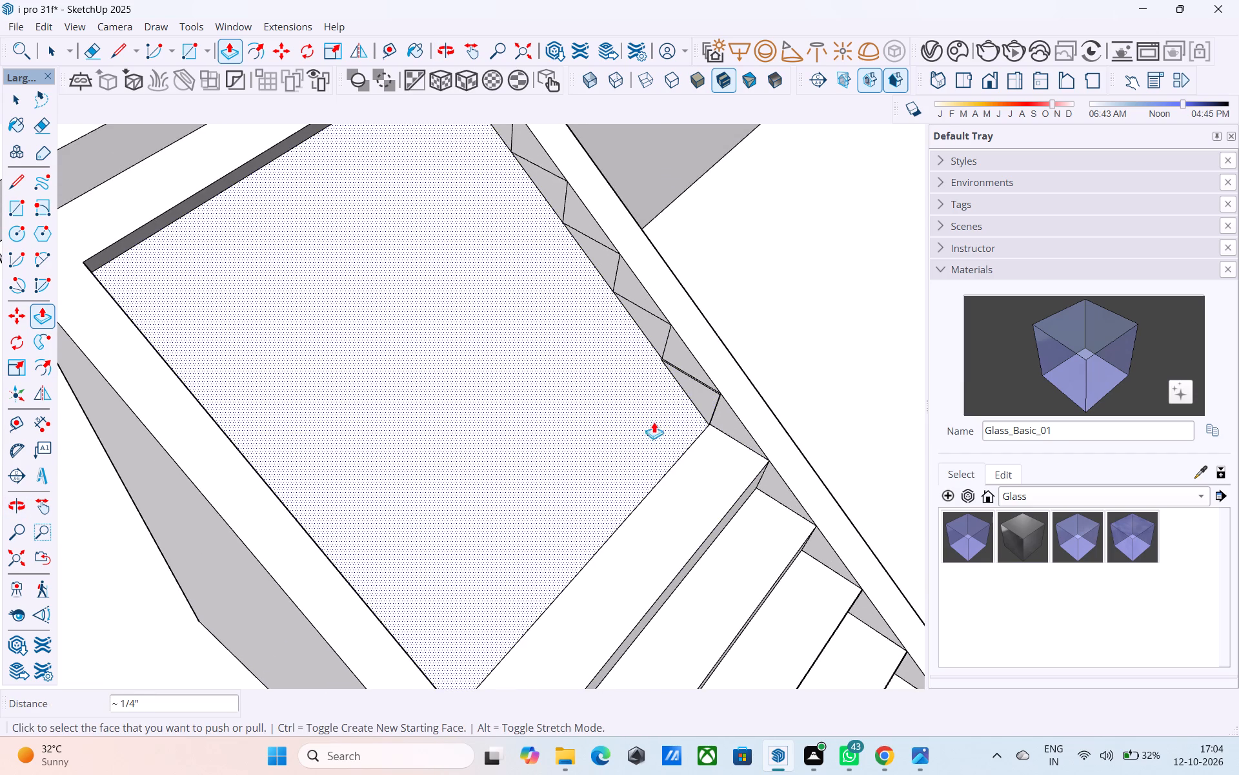
left_click(705, 382)
key("space")
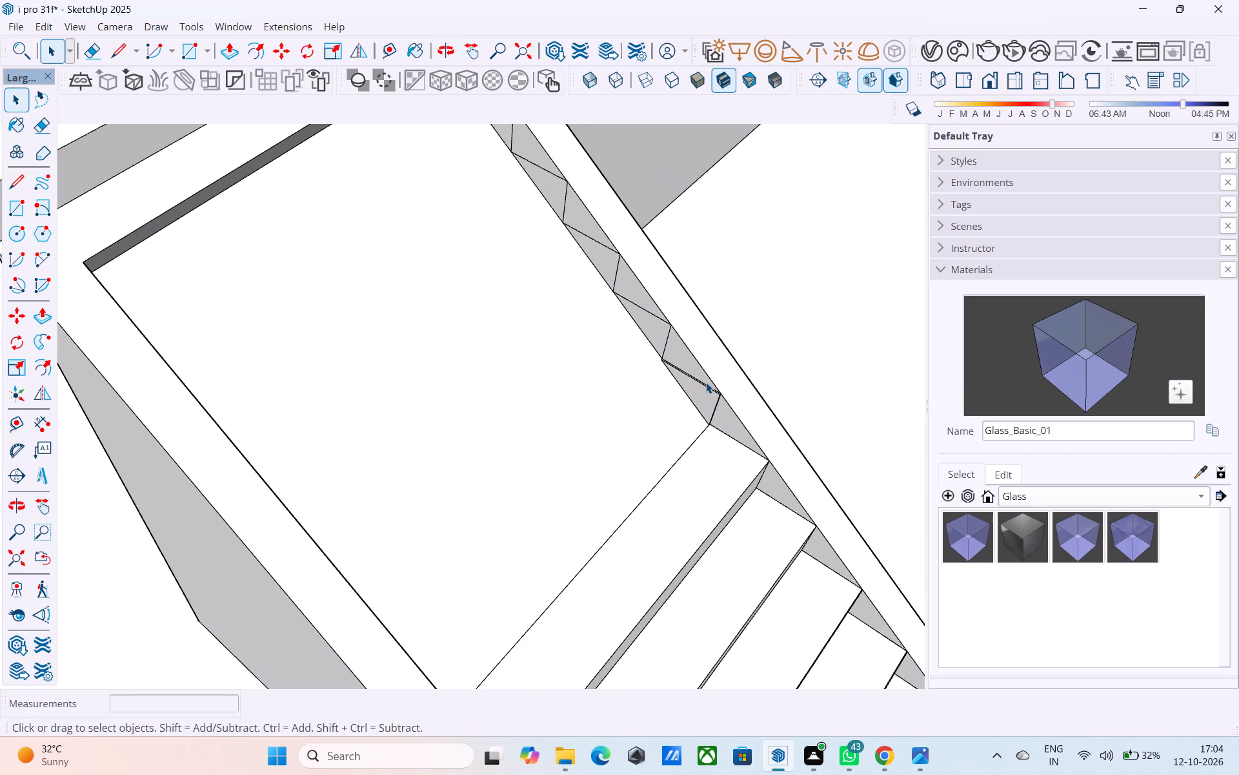
type("p")
left_click(704, 391)
left_click(383, 620)
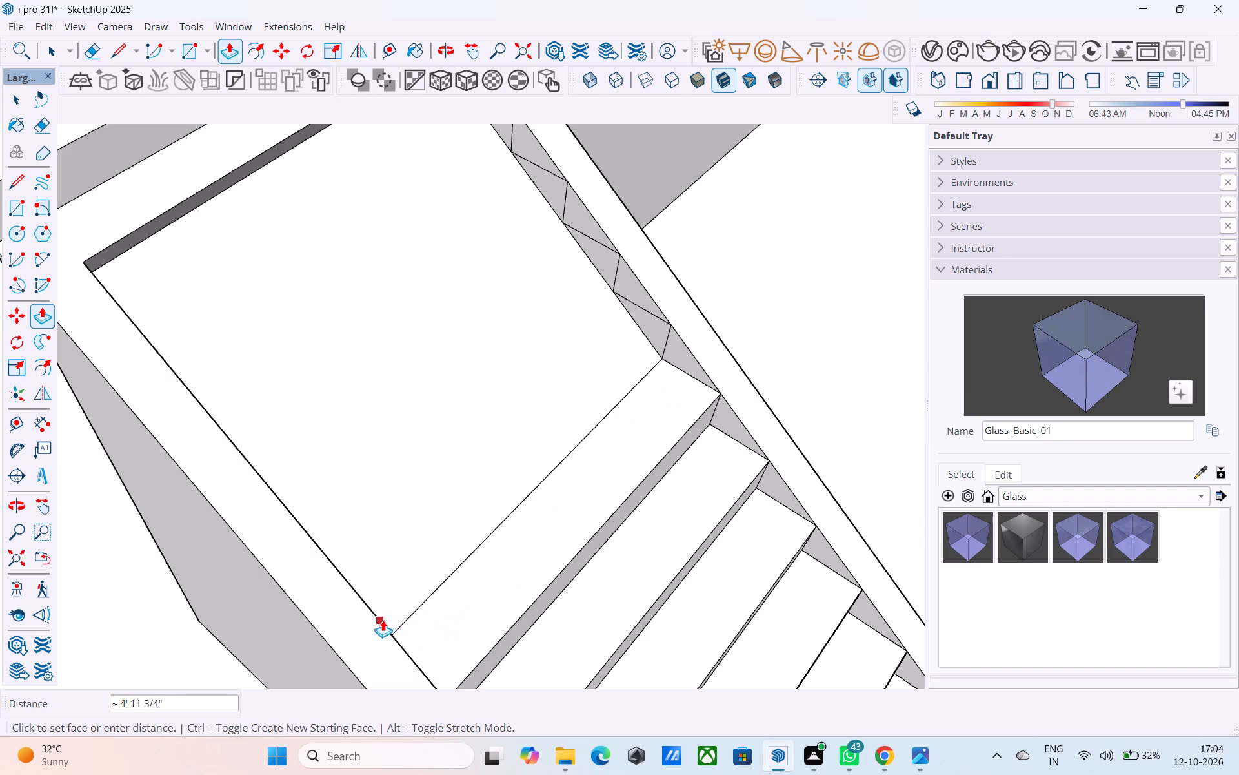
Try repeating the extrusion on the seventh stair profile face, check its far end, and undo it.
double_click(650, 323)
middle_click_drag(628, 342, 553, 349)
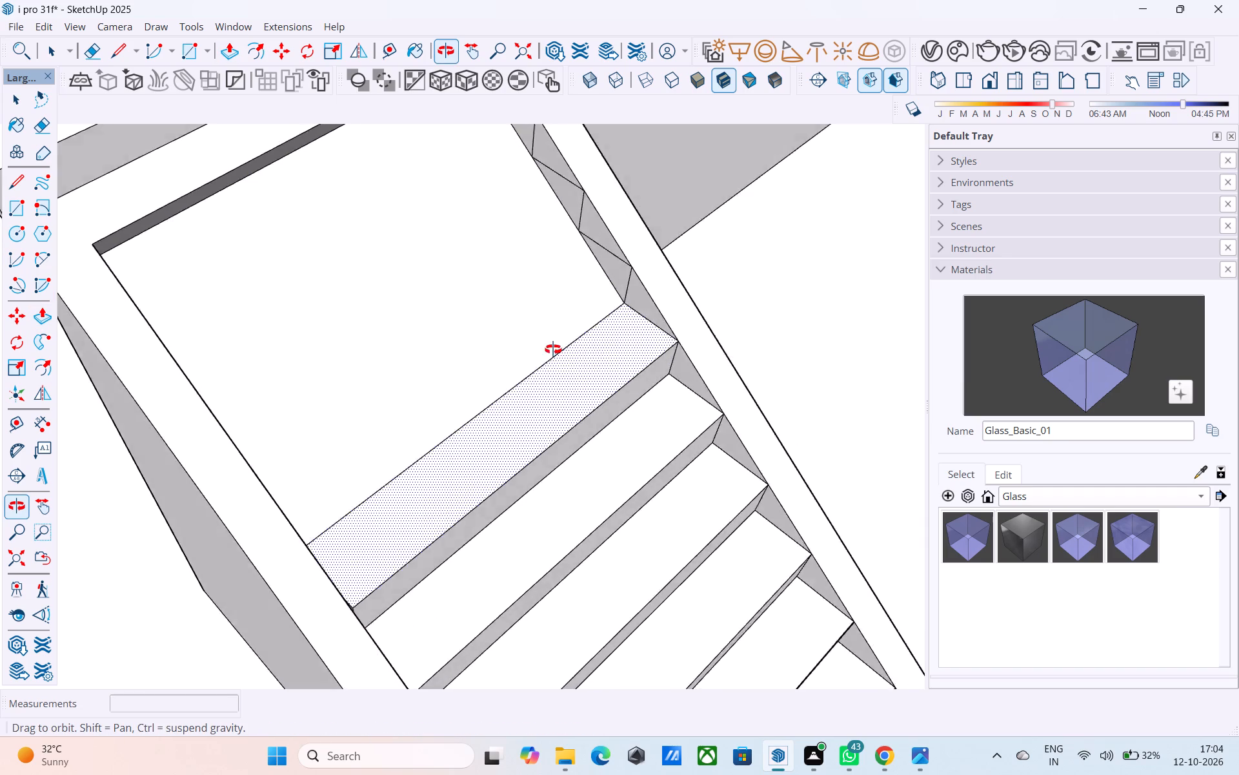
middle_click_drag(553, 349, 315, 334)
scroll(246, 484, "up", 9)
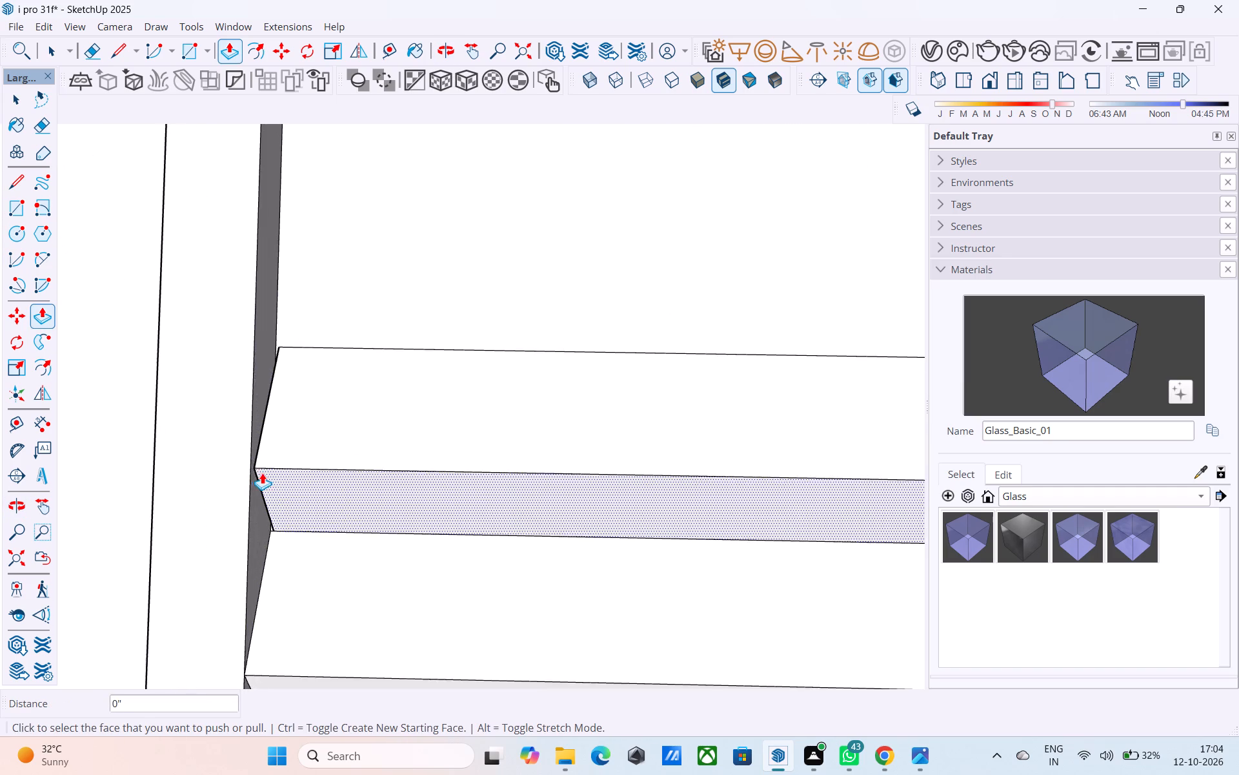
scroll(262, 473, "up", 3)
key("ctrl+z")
Extrude the seventh stair profile face across the recess to the opposite side wall.
middle_click_drag(534, 484, 481, 482, "shift")
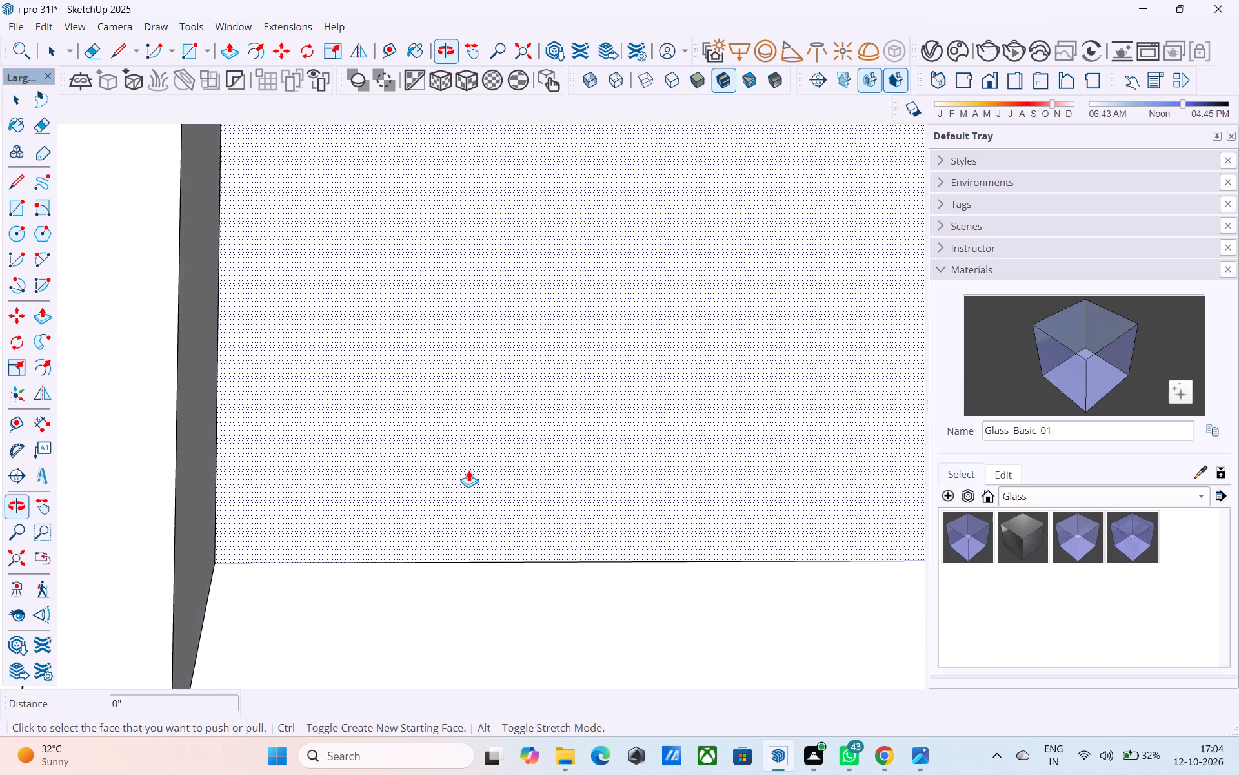
scroll(467, 472, "down", 11)
middle_click_drag(629, 510, 663, 505)
scroll(692, 403, "up", 4)
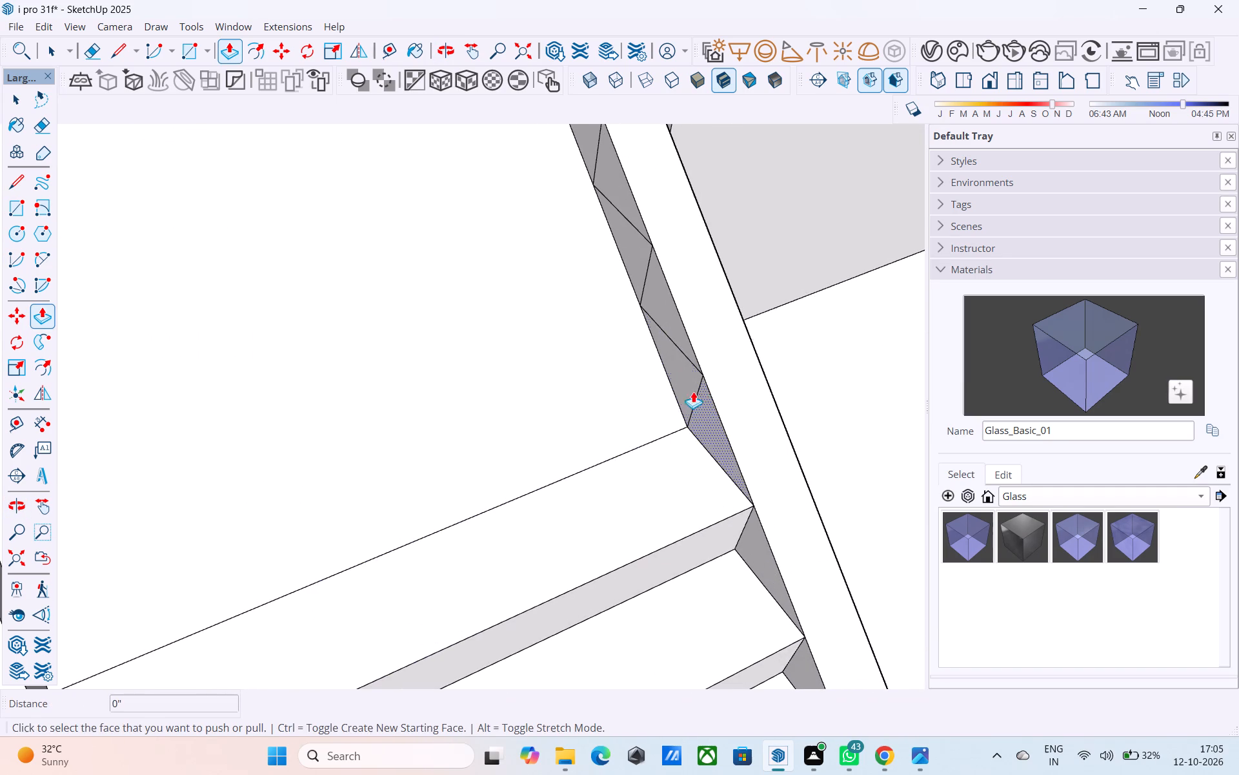
left_click(687, 375)
scroll(586, 399, "down", 8)
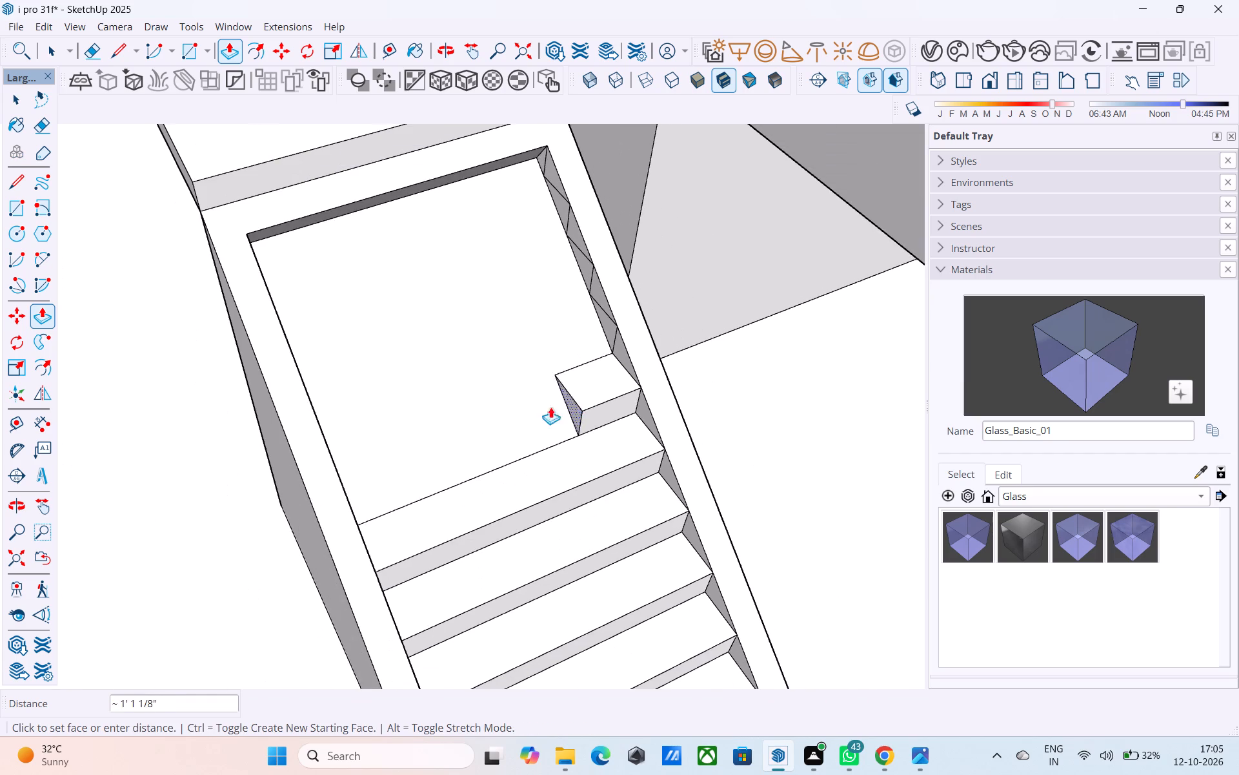
left_click(336, 485)
Repeat the extrusion on the eighth, ninth and tenth stair faces and the last small face at the recess's top.
middle_click_drag(576, 317, 638, 354)
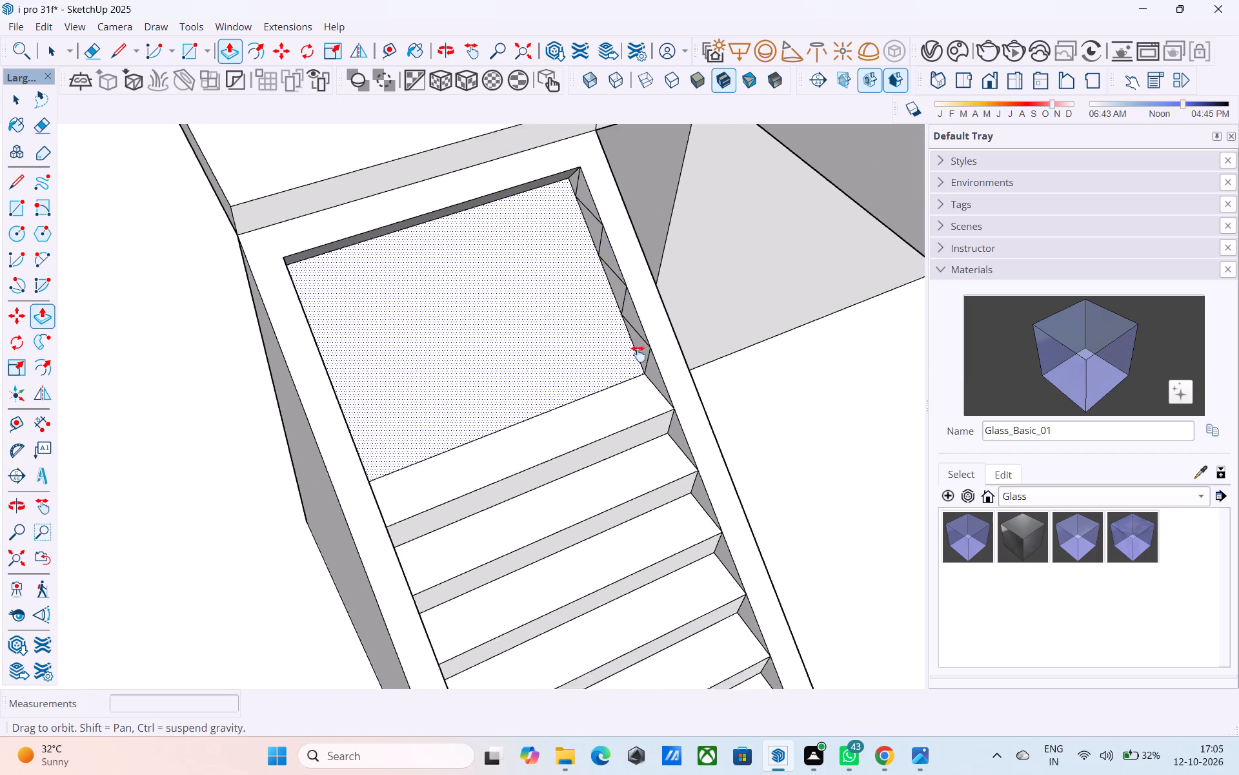
middle_click_drag(638, 354, 649, 361)
scroll(645, 358, "up", 6)
double_click(687, 362)
double_click(652, 269)
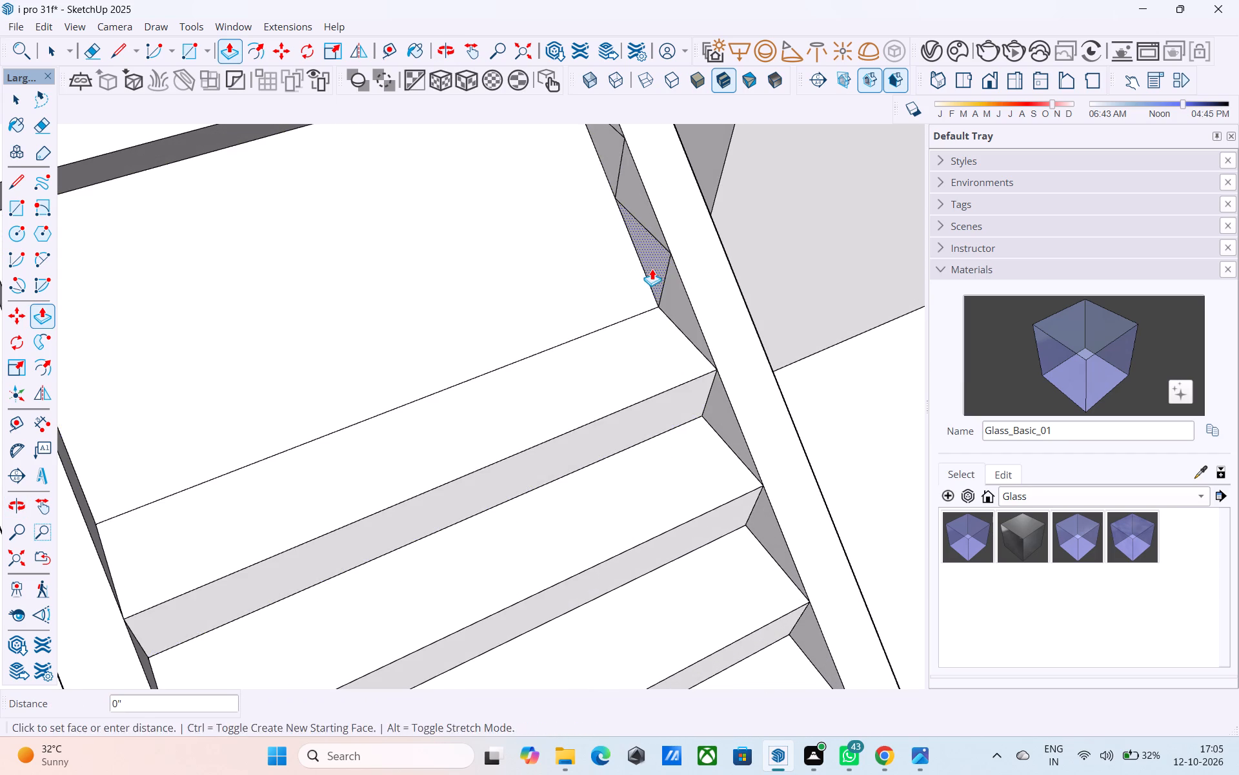
scroll(650, 267, "down", 3)
middle_click_drag(650, 287, 736, 513, "shift")
scroll(708, 459, "up", 3)
double_click(701, 385)
middle_click_drag(701, 382, 729, 475)
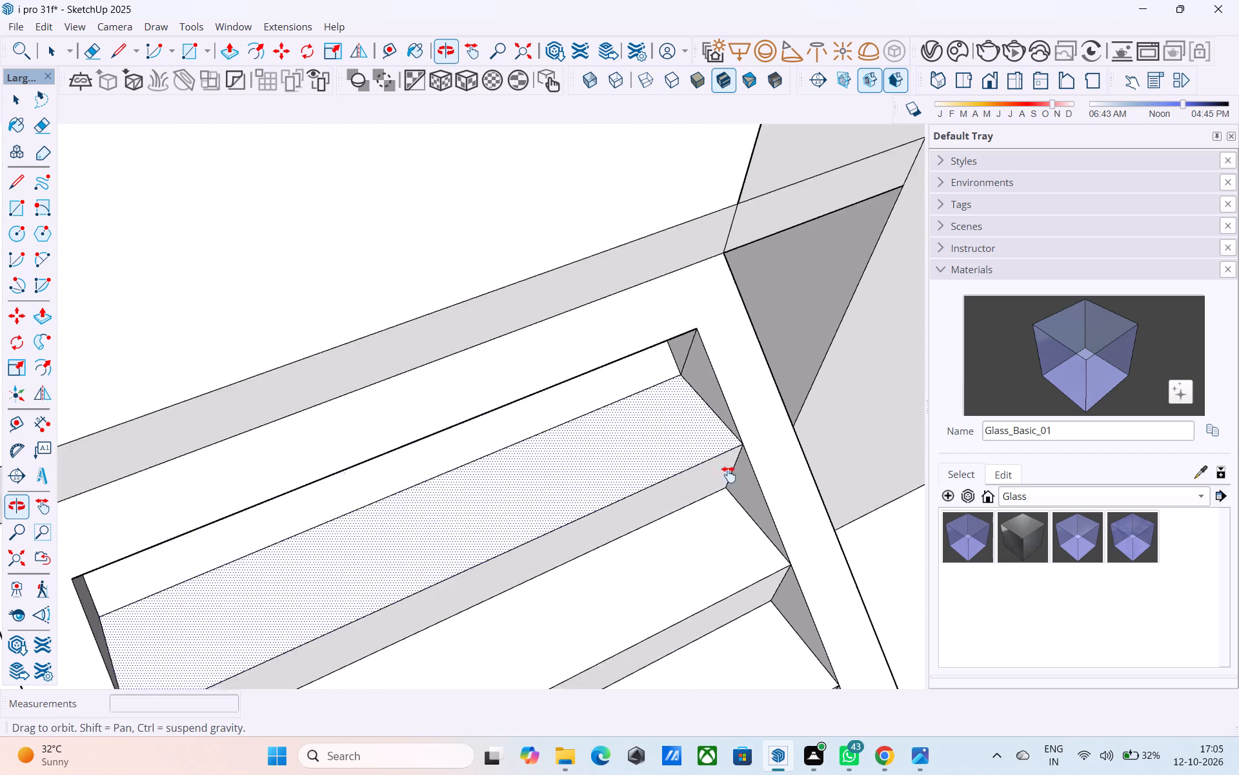
middle_click_drag(729, 475, 721, 400)
scroll(686, 388, "up", 4)
double_click(685, 389)
Draw a triangular profile from the recess's top corner to the landing edge, with a sloped side about 10 11/16" and an upright about 9 9/16".
scroll(690, 397, "down", 11)
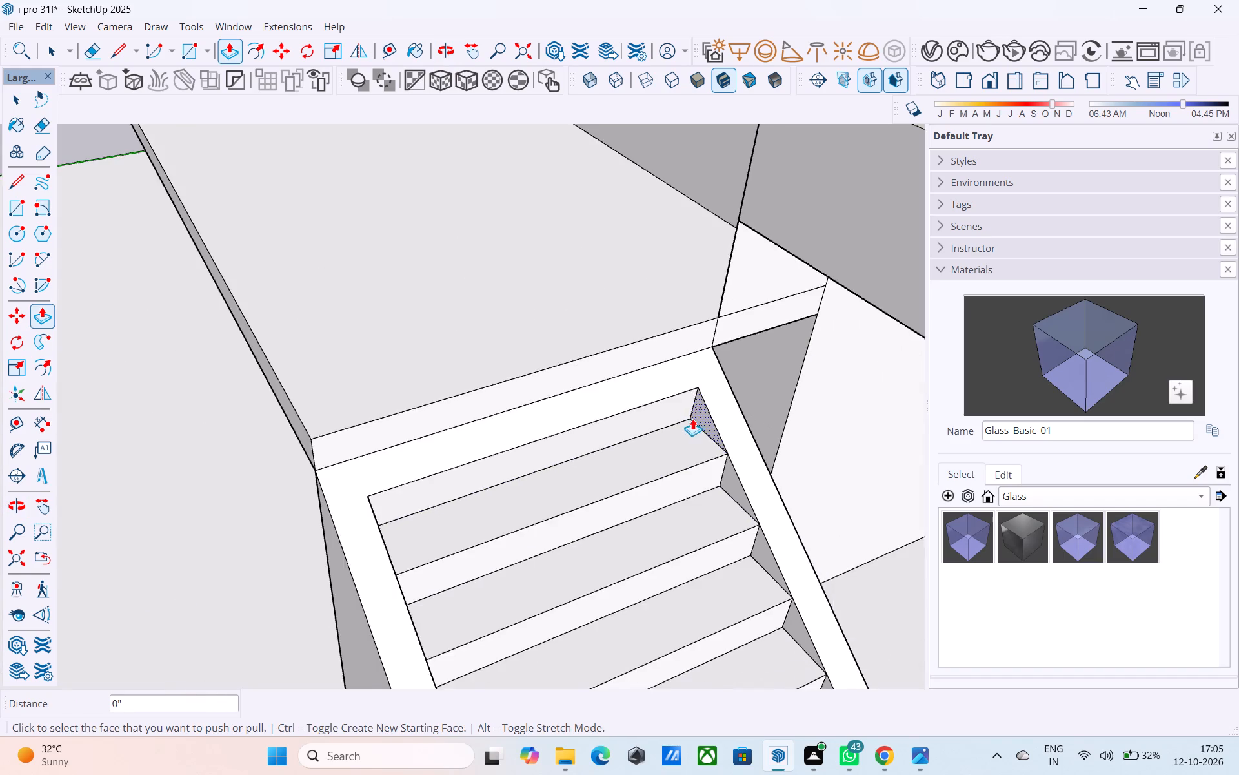
scroll(692, 418, "down", 3)
middle_click_drag(576, 444, 768, 380)
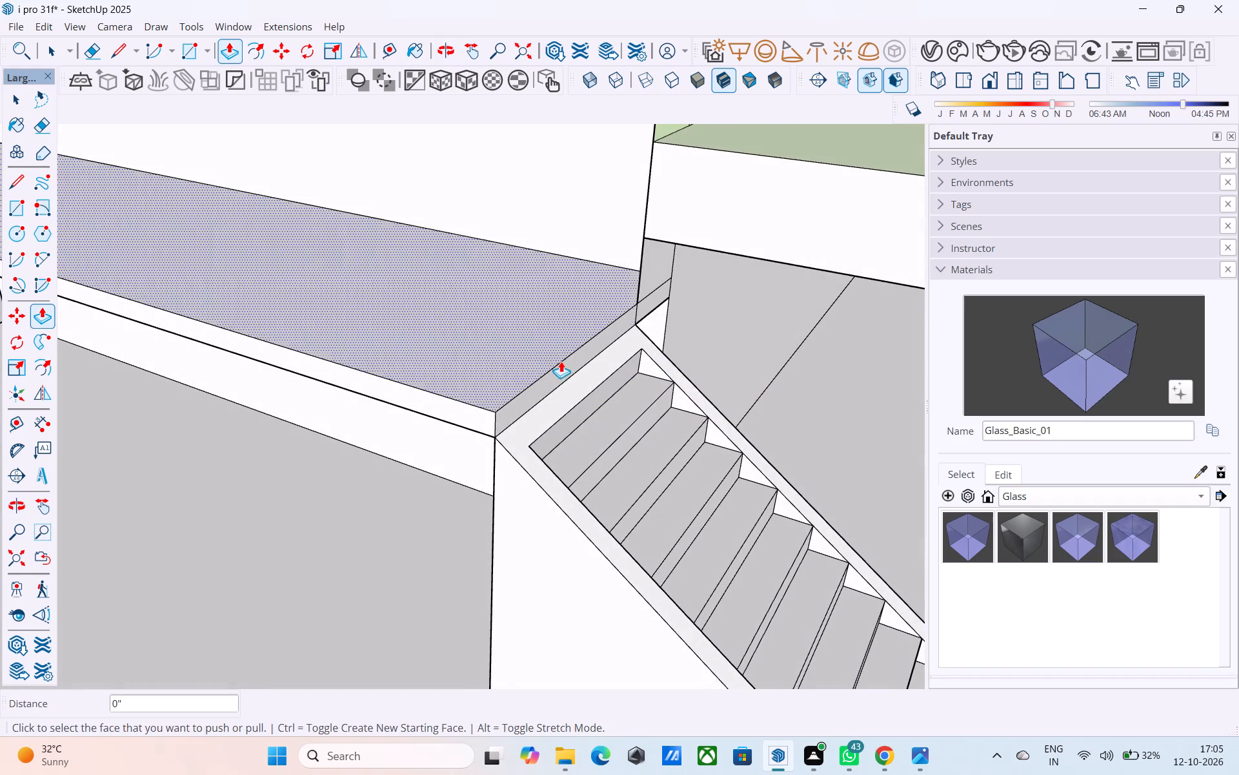
key("space")
scroll(555, 384, "up", 6)
scroll(507, 486, "up", 1)
middle_click_drag(507, 486, 556, 475)
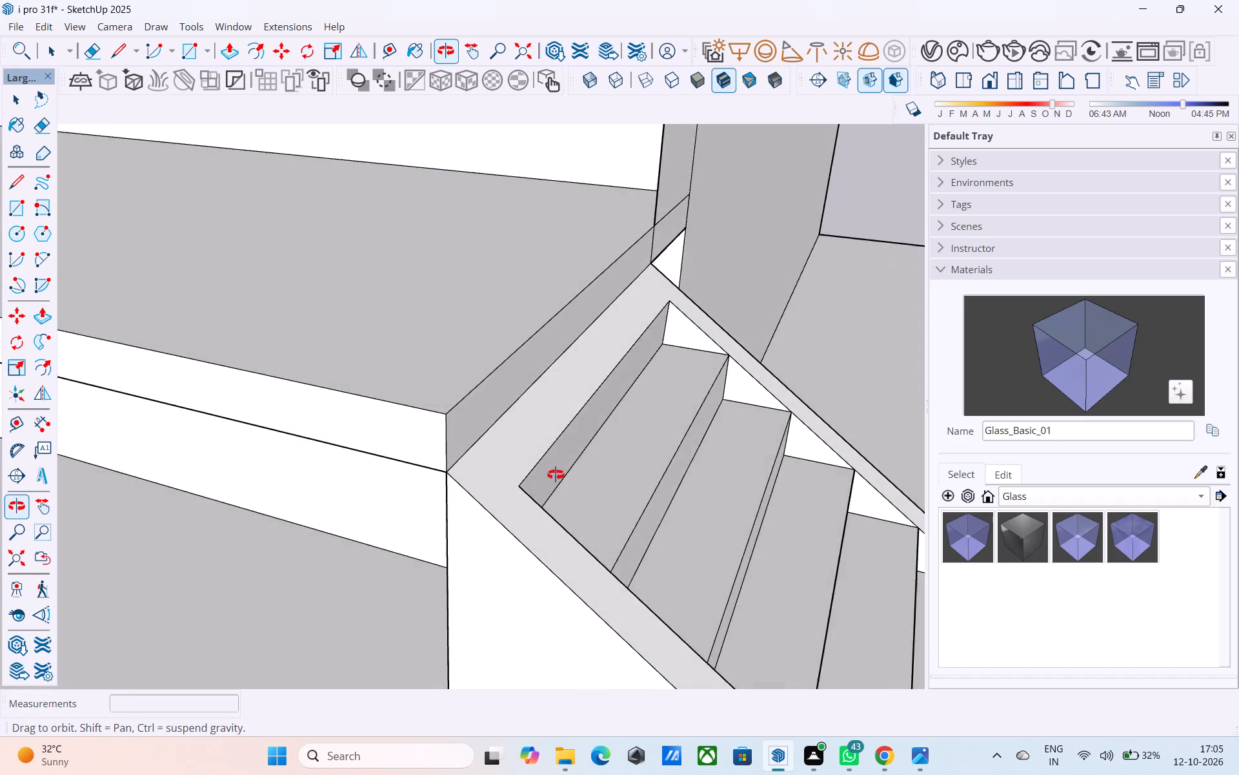
middle_click_drag(556, 475, 463, 417)
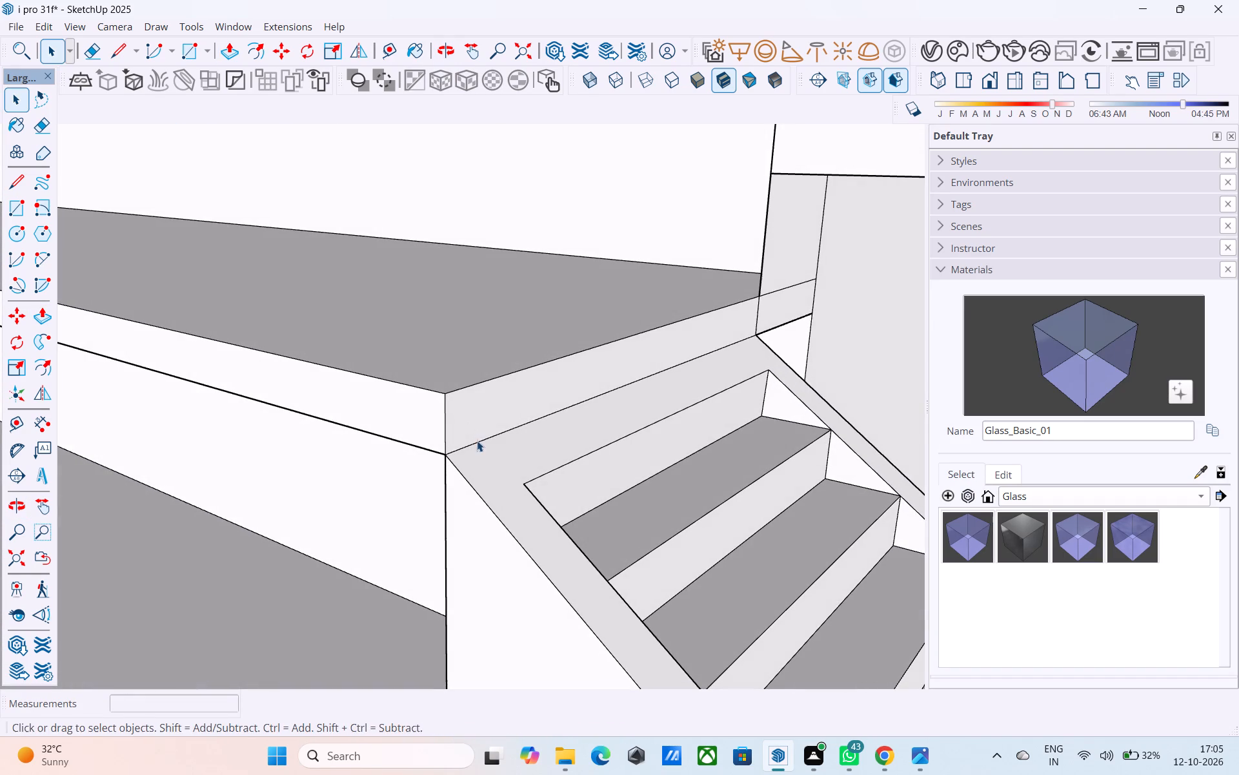
middle_click_drag(480, 446, 552, 470)
scroll(604, 514, "up", 3)
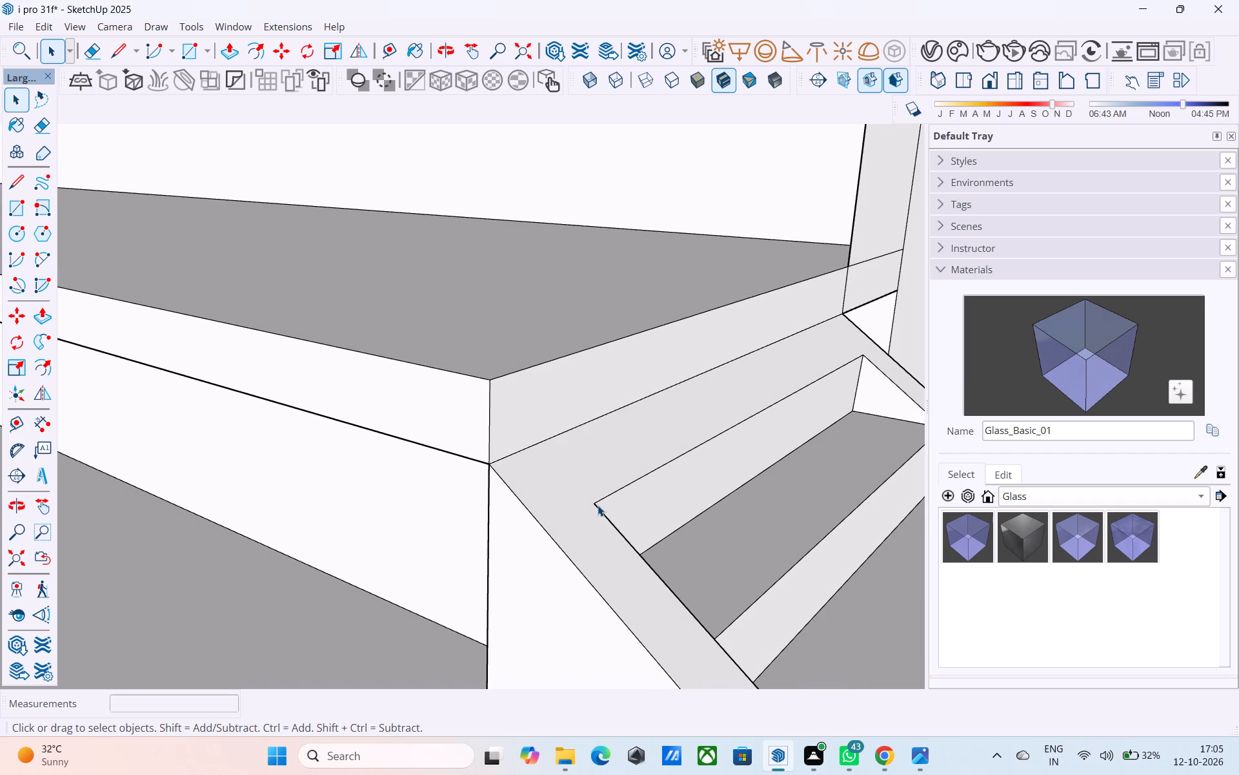
key("l")
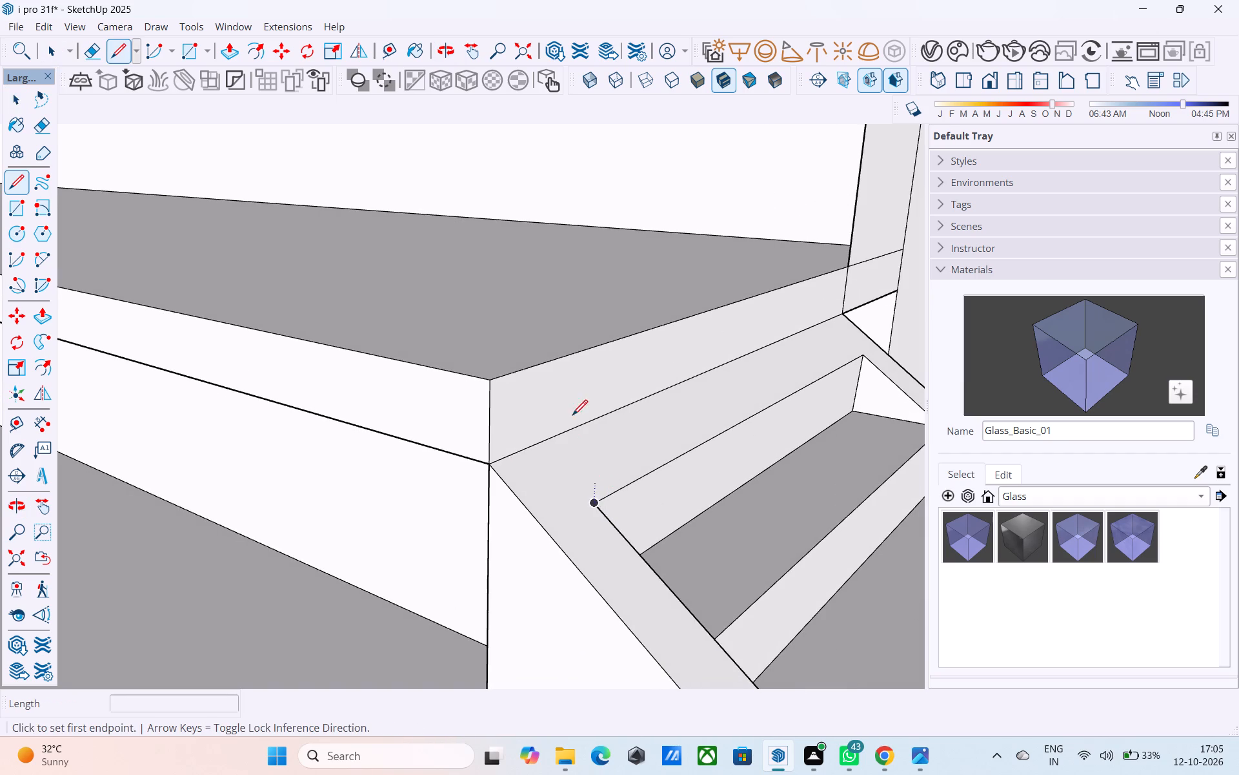
left_click(539, 368)
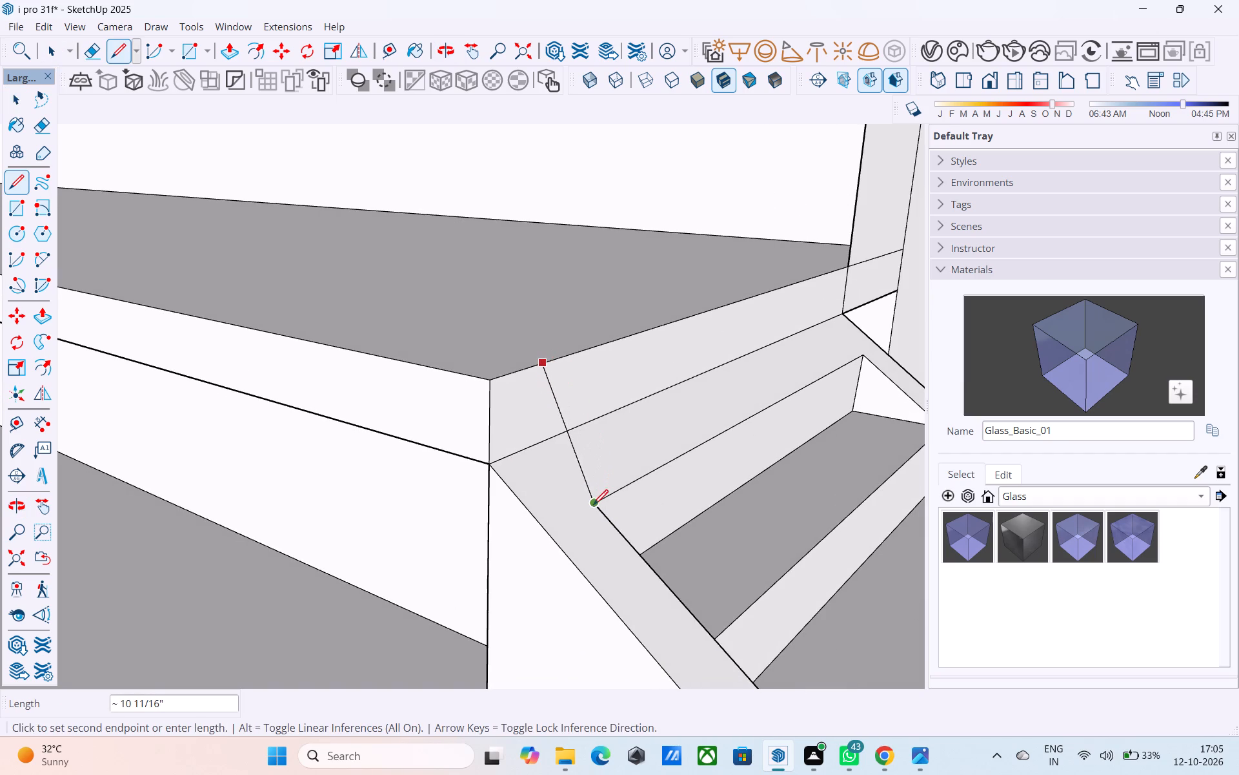
left_click(593, 507)
left_click(543, 362)
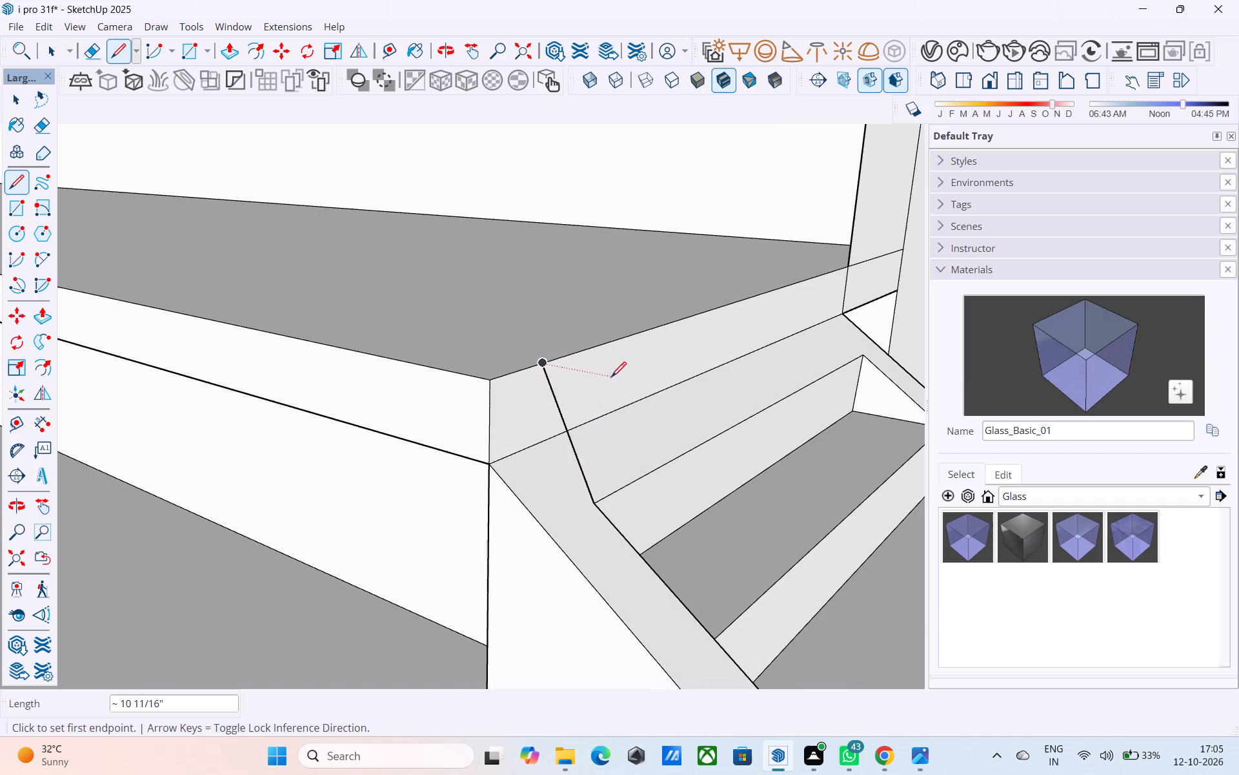
left_click(601, 501)
left_click(608, 367)
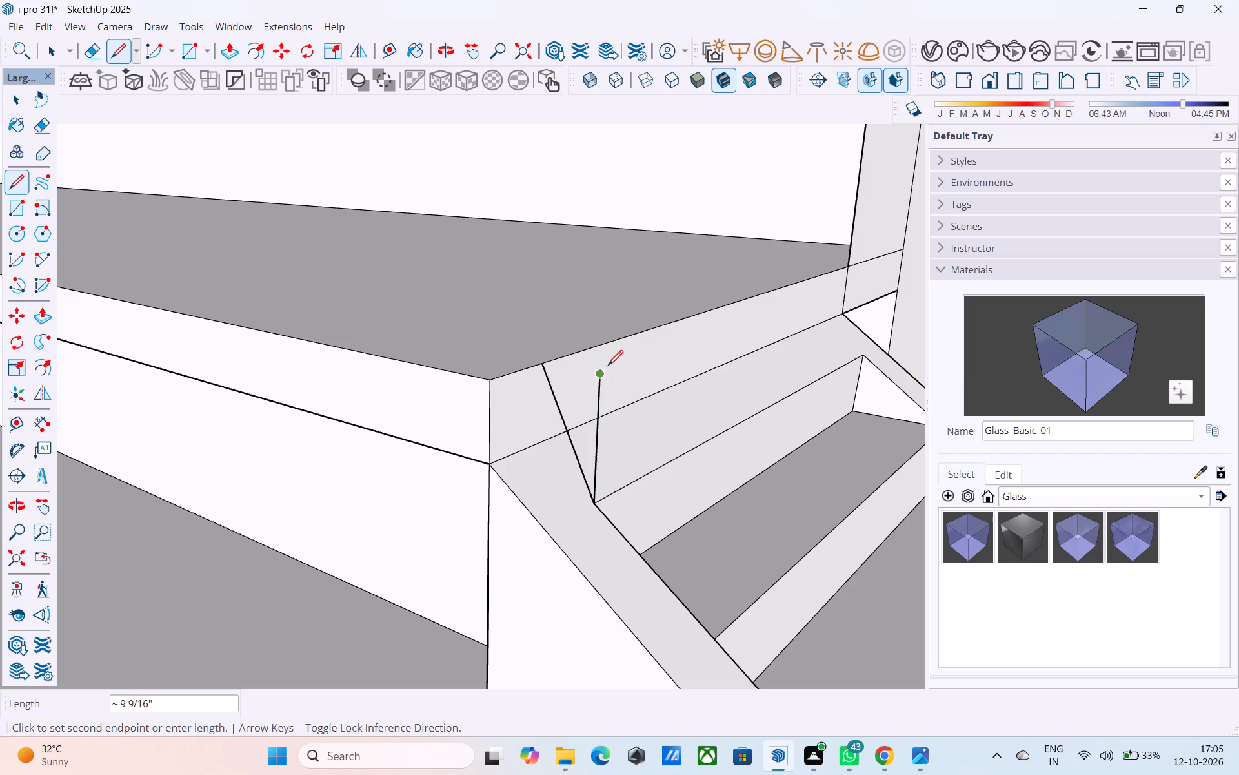
left_click(540, 360)
key("space")
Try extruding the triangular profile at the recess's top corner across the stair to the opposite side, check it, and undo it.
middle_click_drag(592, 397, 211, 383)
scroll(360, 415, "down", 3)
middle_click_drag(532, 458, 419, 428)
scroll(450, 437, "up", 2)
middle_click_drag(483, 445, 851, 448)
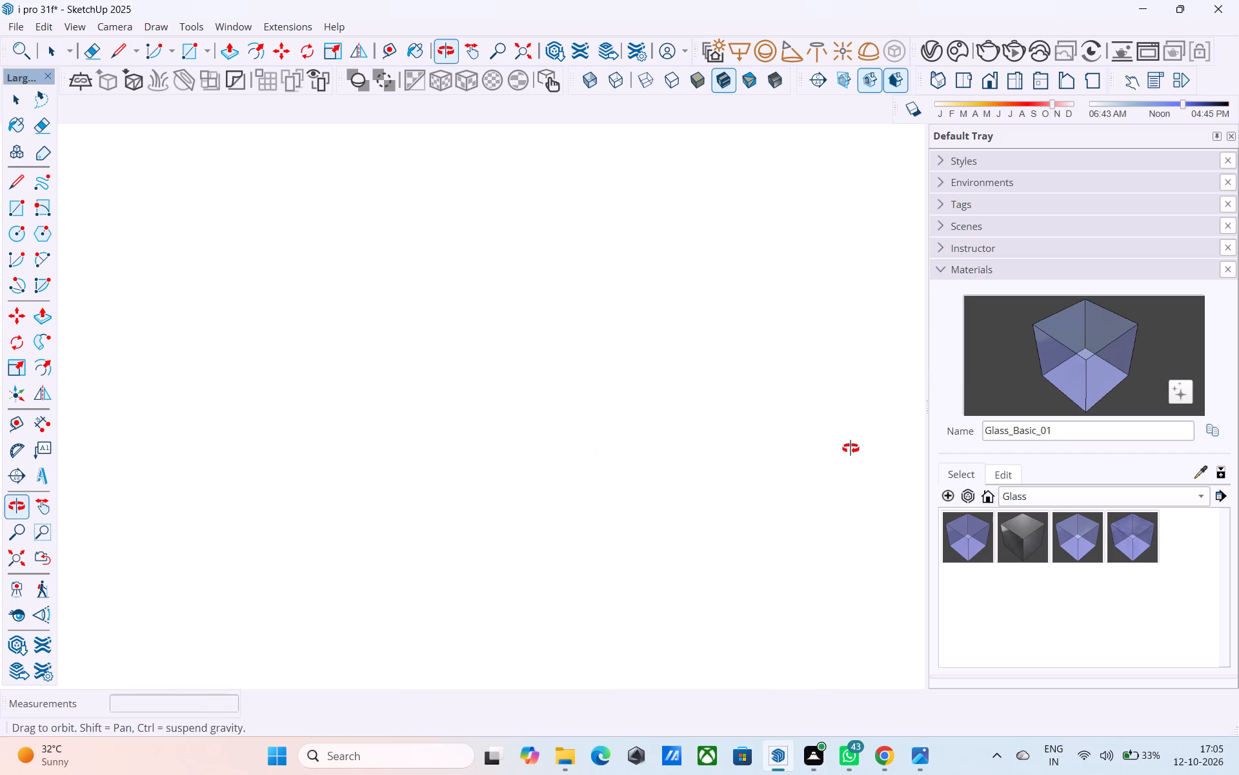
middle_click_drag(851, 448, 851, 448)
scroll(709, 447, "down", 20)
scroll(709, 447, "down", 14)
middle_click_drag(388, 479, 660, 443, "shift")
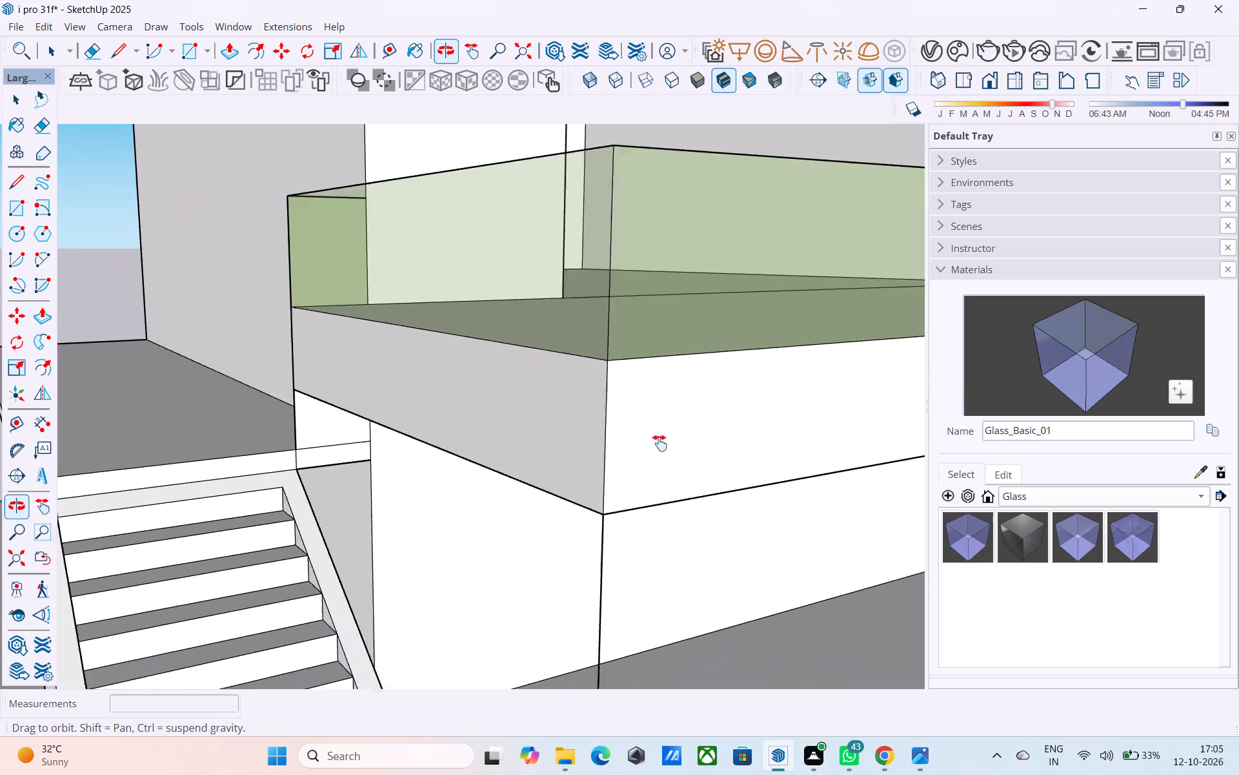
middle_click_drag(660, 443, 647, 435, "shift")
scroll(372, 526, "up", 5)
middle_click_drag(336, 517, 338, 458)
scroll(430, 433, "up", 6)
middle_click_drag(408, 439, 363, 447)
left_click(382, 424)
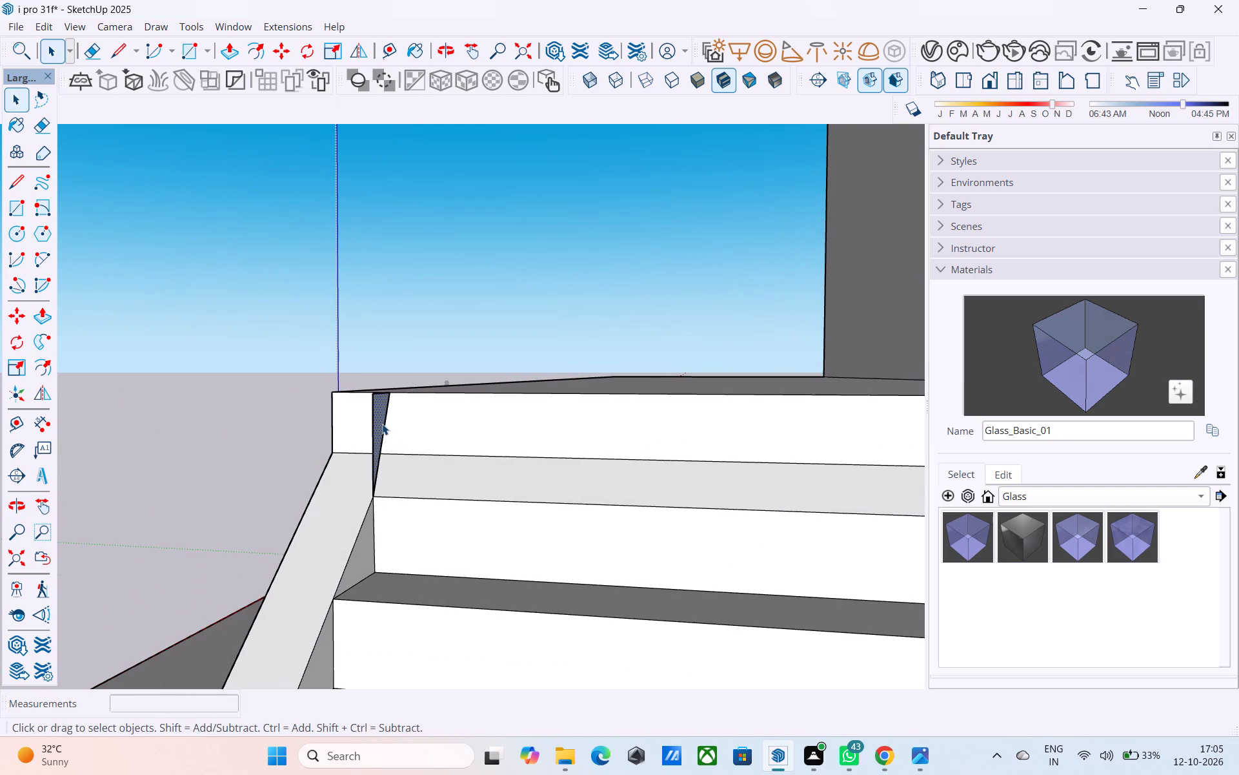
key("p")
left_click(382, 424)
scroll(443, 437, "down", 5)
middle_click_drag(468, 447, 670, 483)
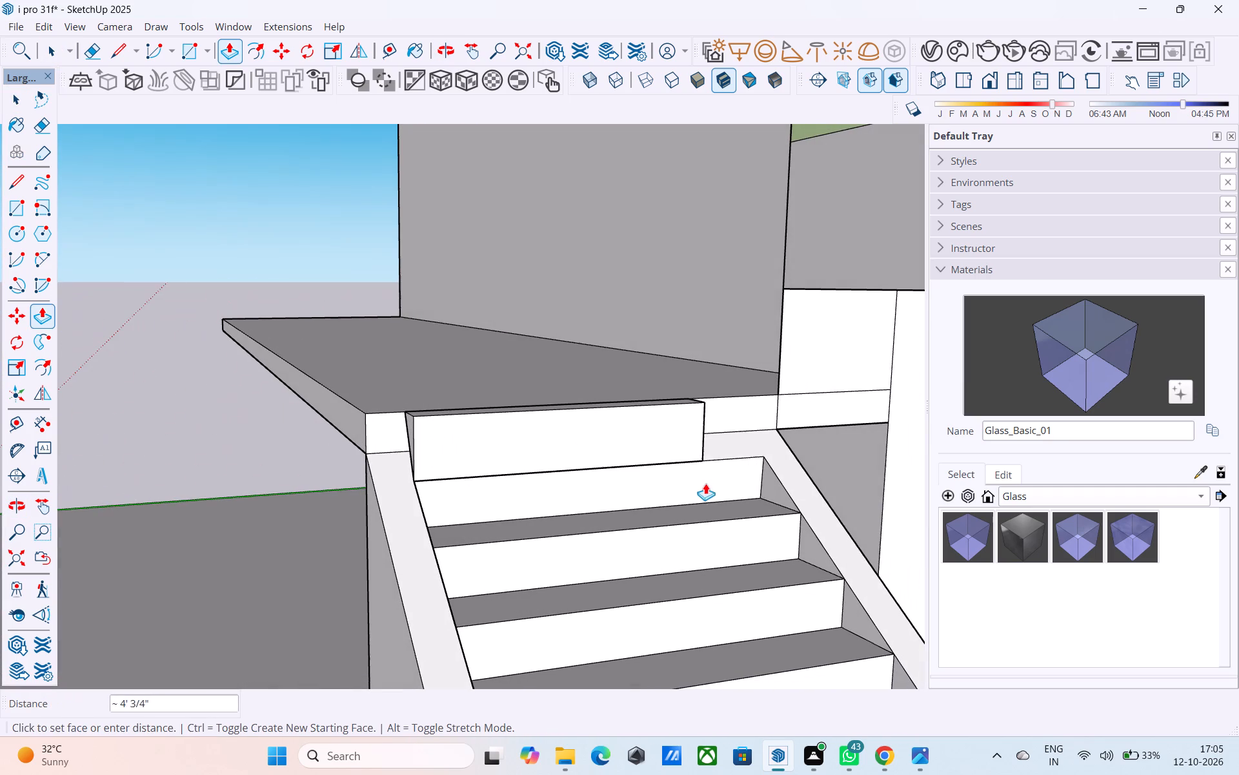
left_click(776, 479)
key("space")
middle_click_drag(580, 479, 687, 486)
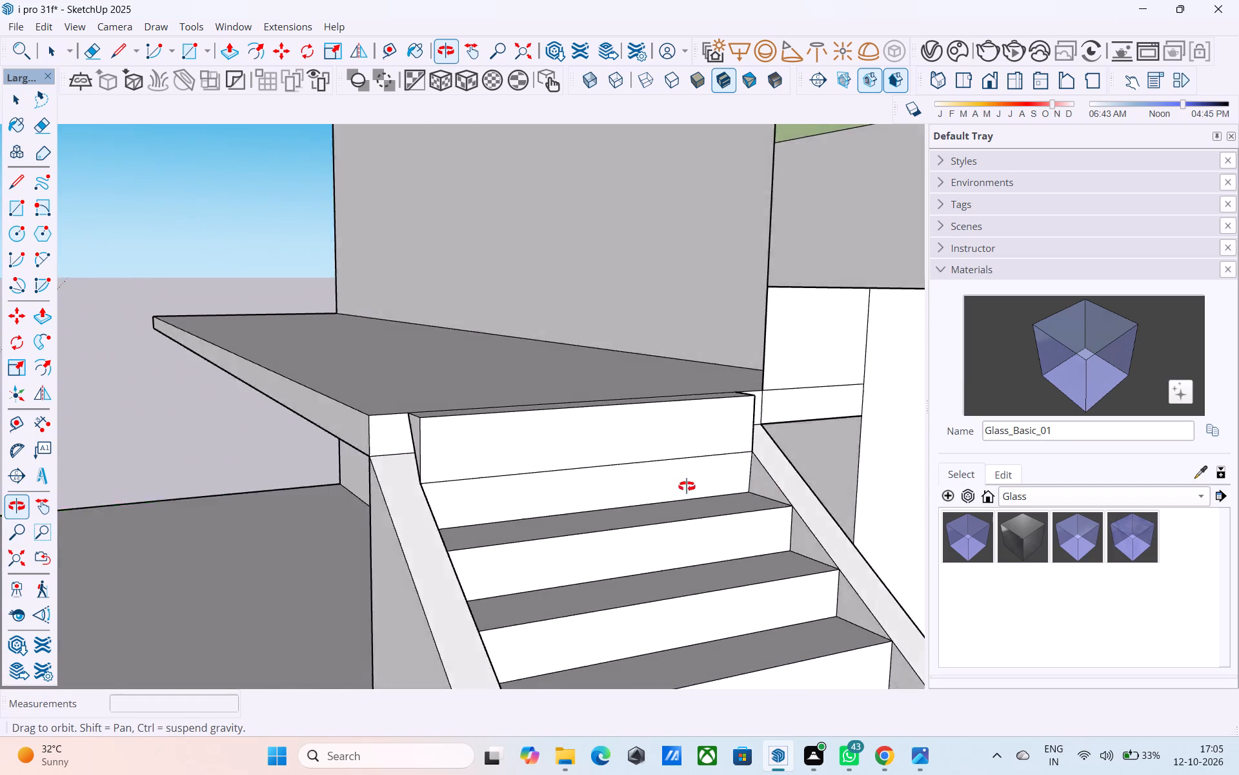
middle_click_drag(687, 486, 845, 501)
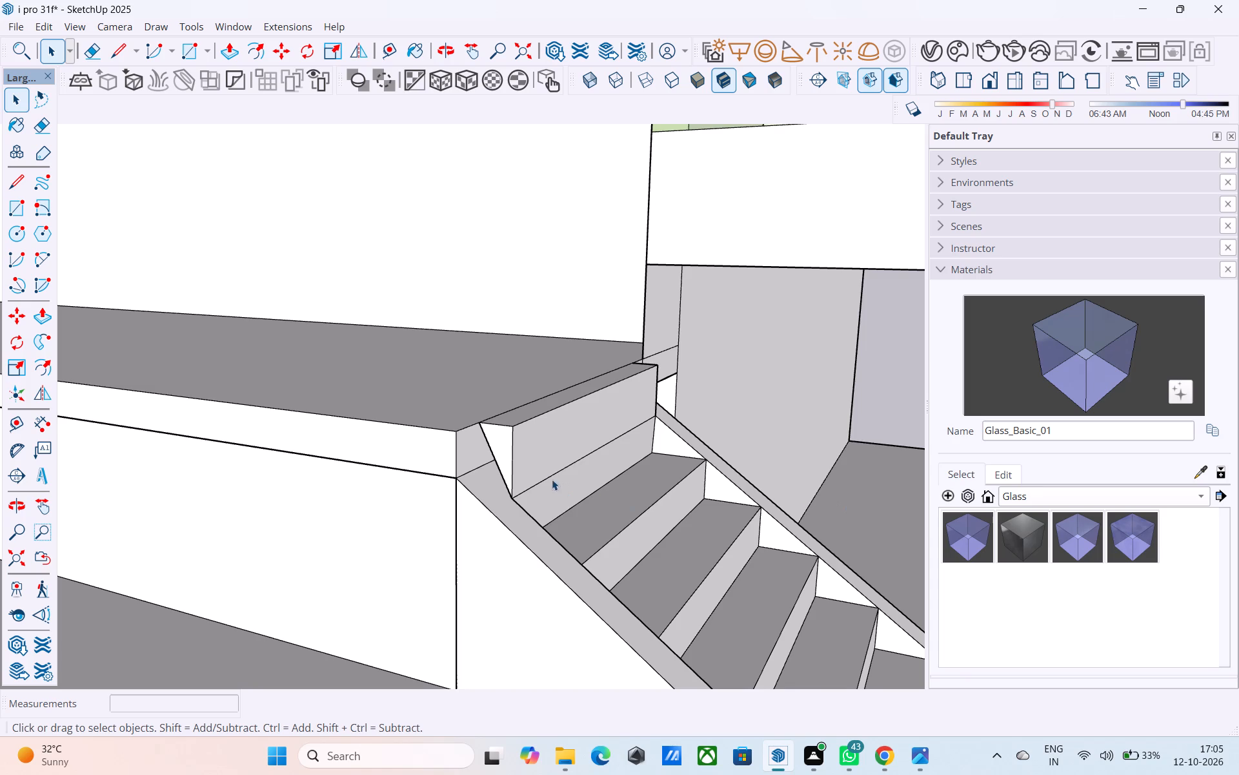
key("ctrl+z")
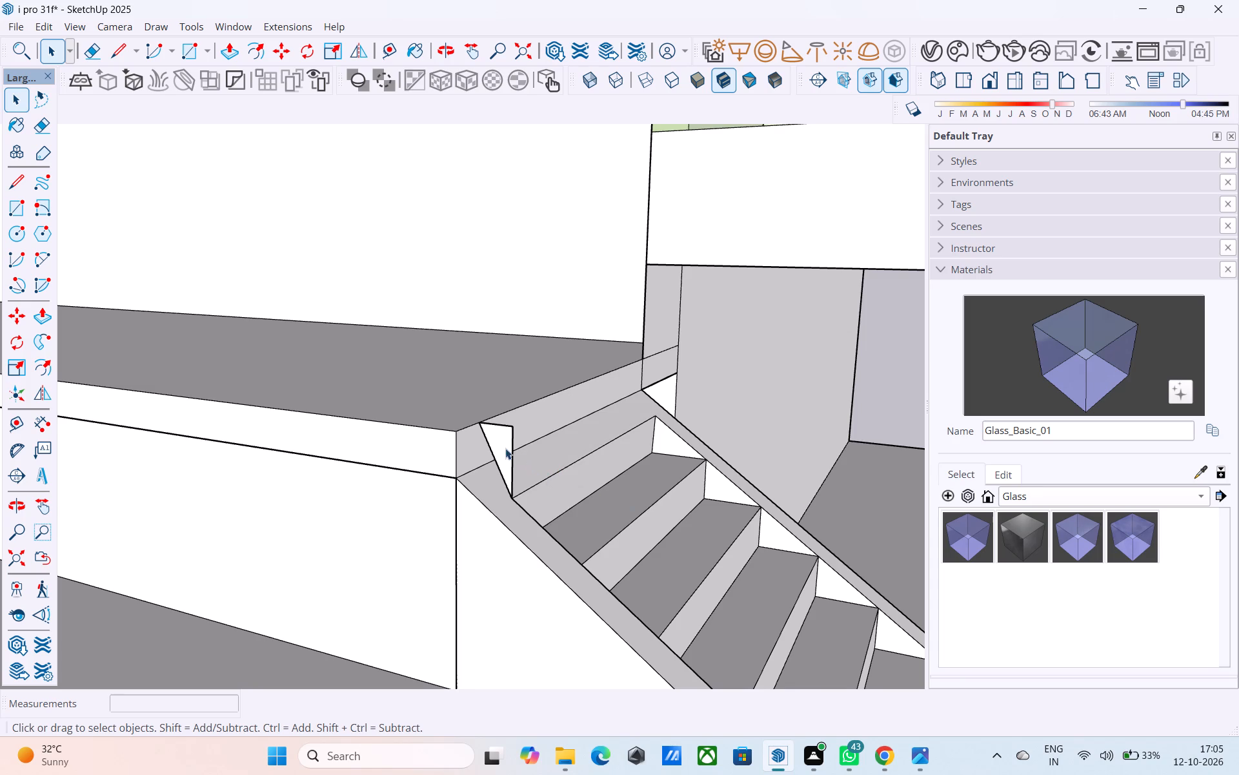
Delete the triangular profile's face and its upright, top and sloped edges at the recess's top corner.
left_click(503, 447)
key("Delete")
left_click(503, 447)
left_click(510, 440)
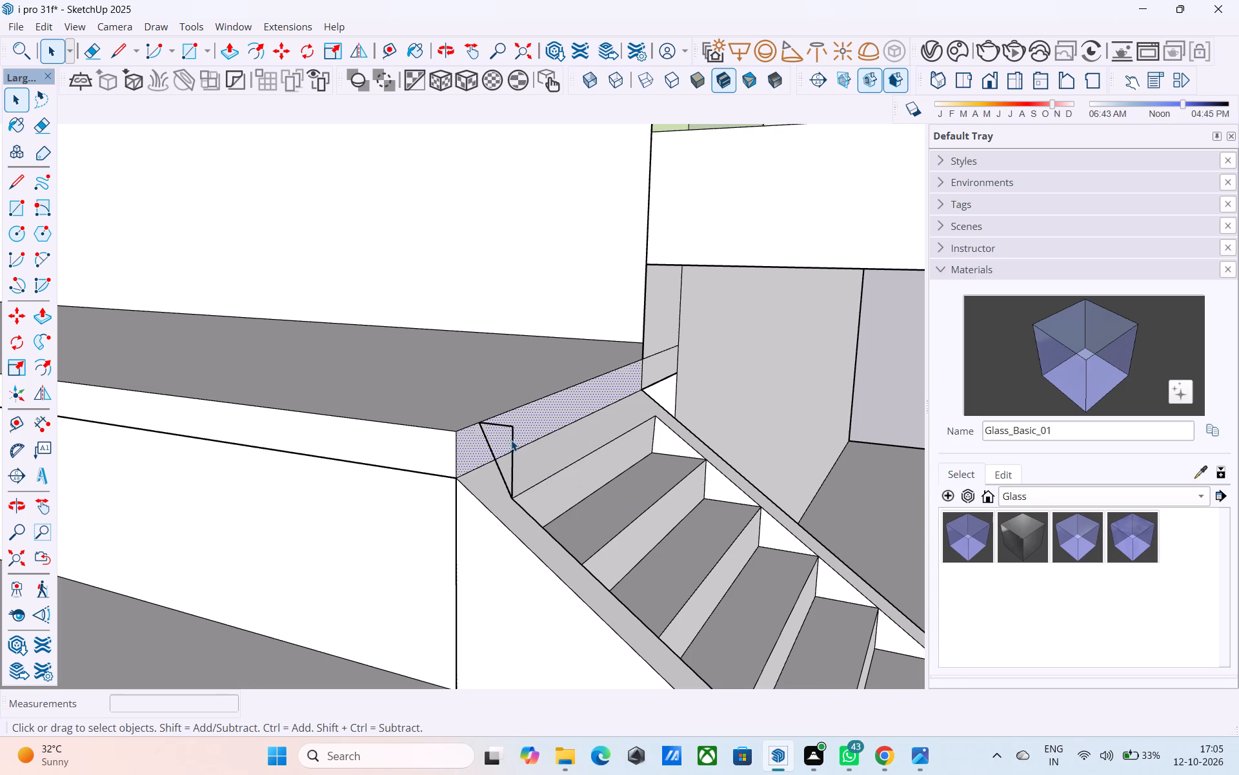
key("Delete")
left_click(510, 426)
key("Delete")
left_click(491, 449)
key("Delete")
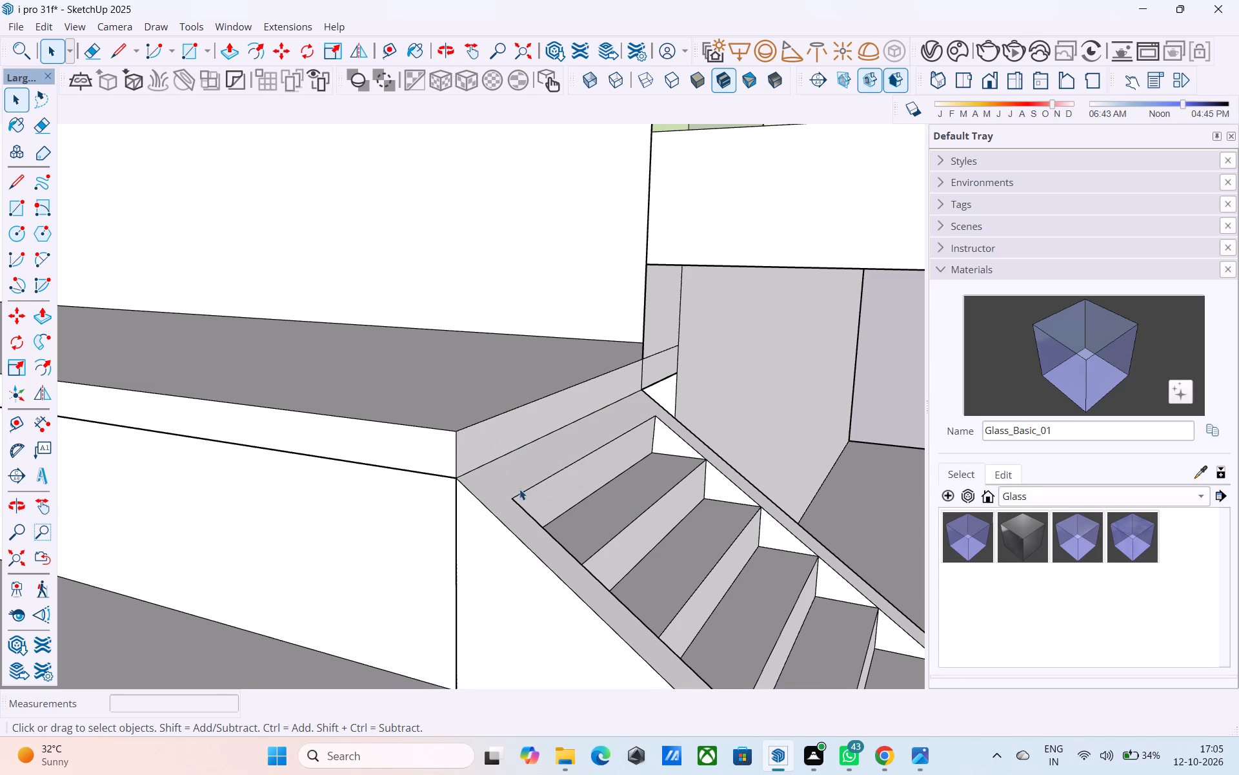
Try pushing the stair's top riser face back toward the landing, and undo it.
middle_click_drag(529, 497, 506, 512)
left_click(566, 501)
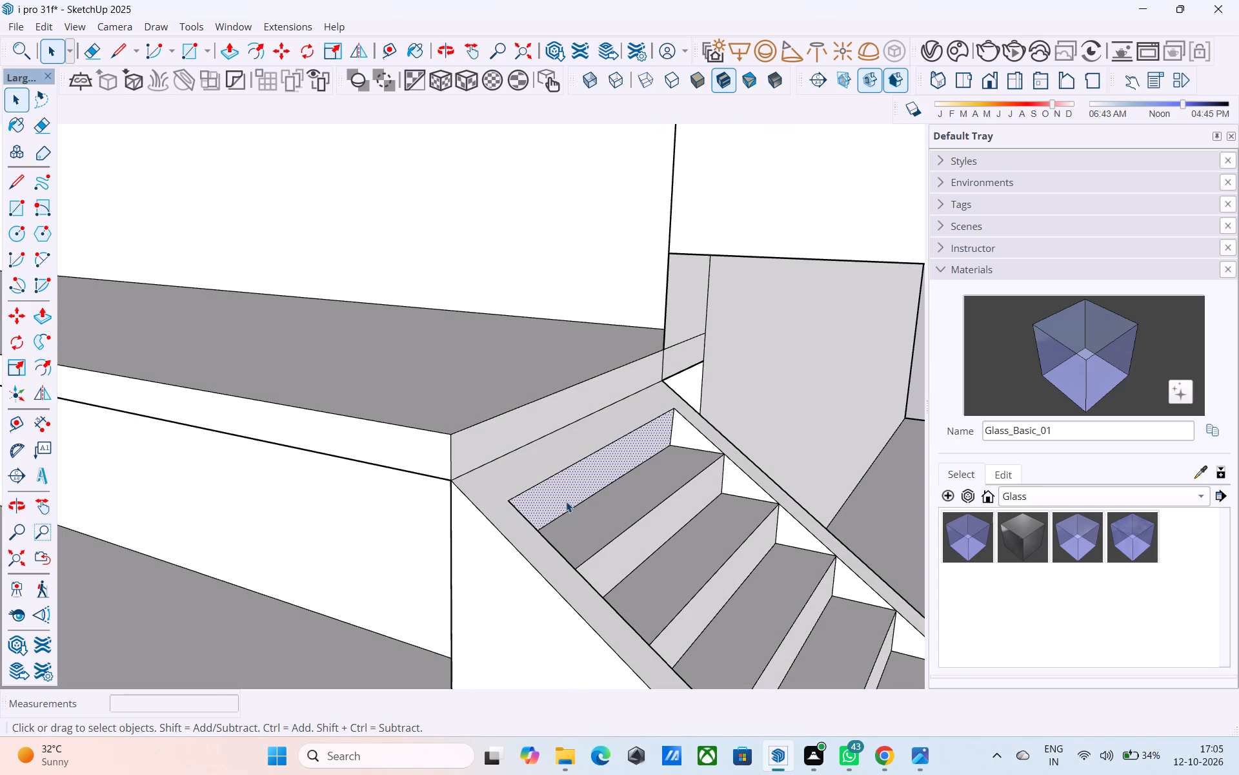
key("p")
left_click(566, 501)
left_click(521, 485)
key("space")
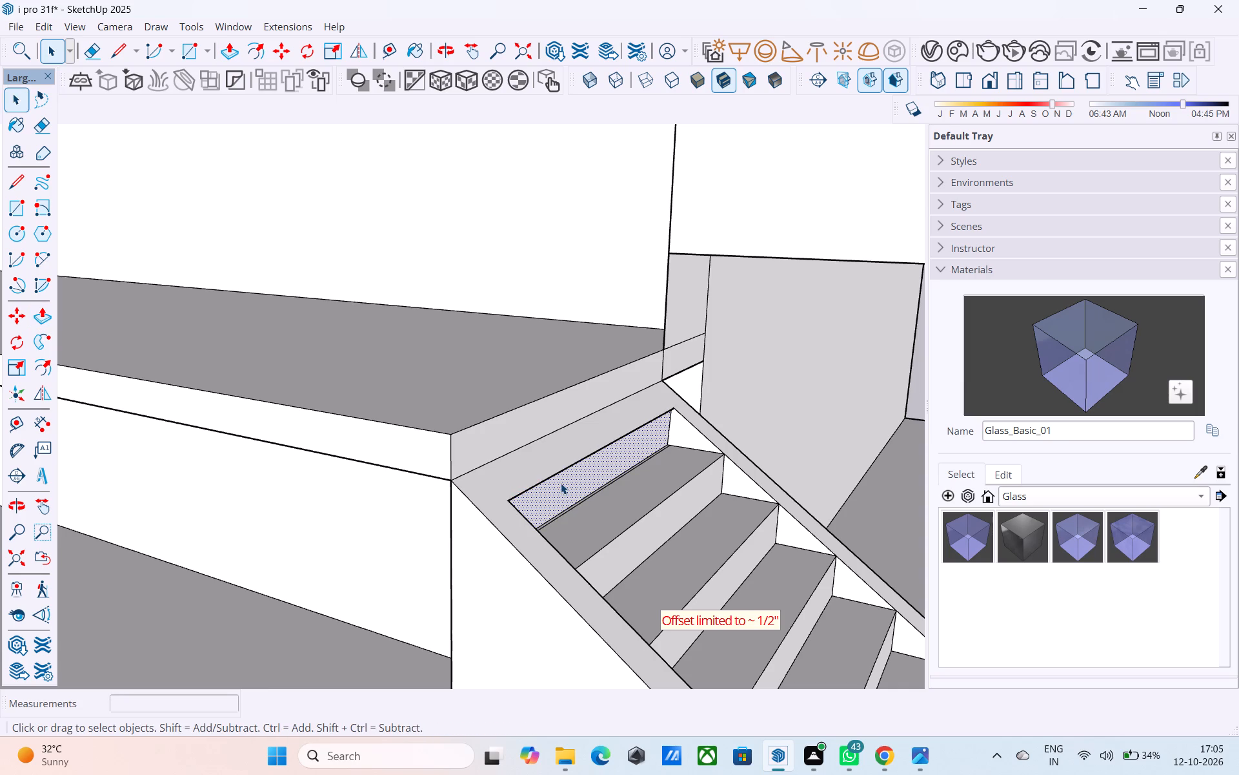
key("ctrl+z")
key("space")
Draw a 6" edge from each top corner of the stair recess across the sloped border to the landing's lower edge.
scroll(621, 451, "up", 4)
scroll(632, 438, "down", 1)
middle_click_drag(634, 439, 665, 451)
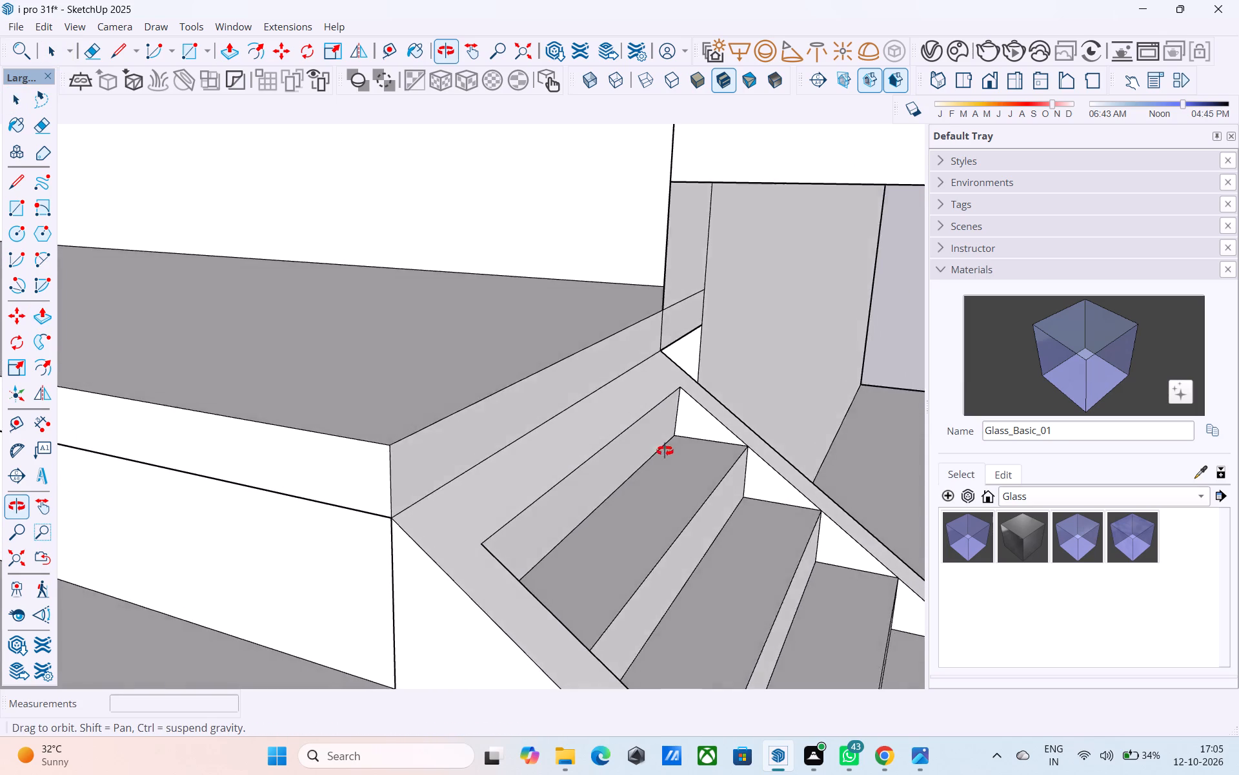
middle_click_drag(665, 451, 645, 446)
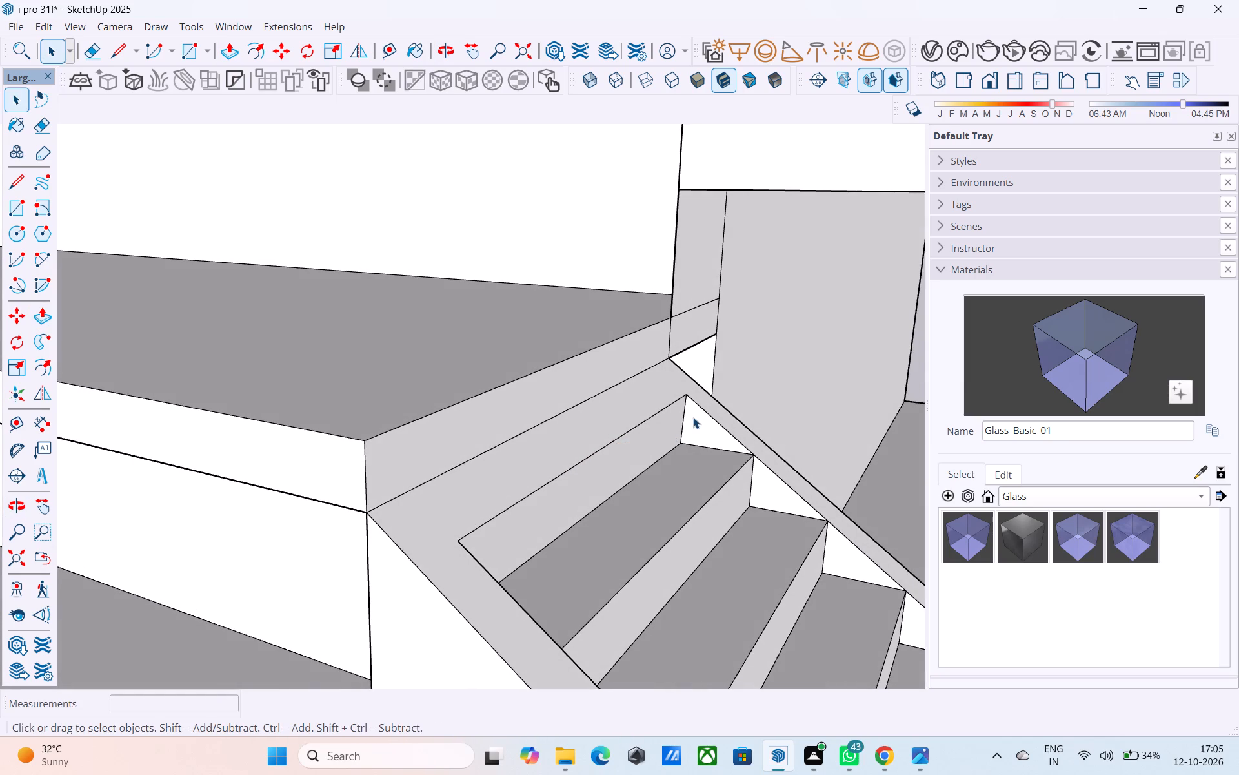
left_click(697, 417)
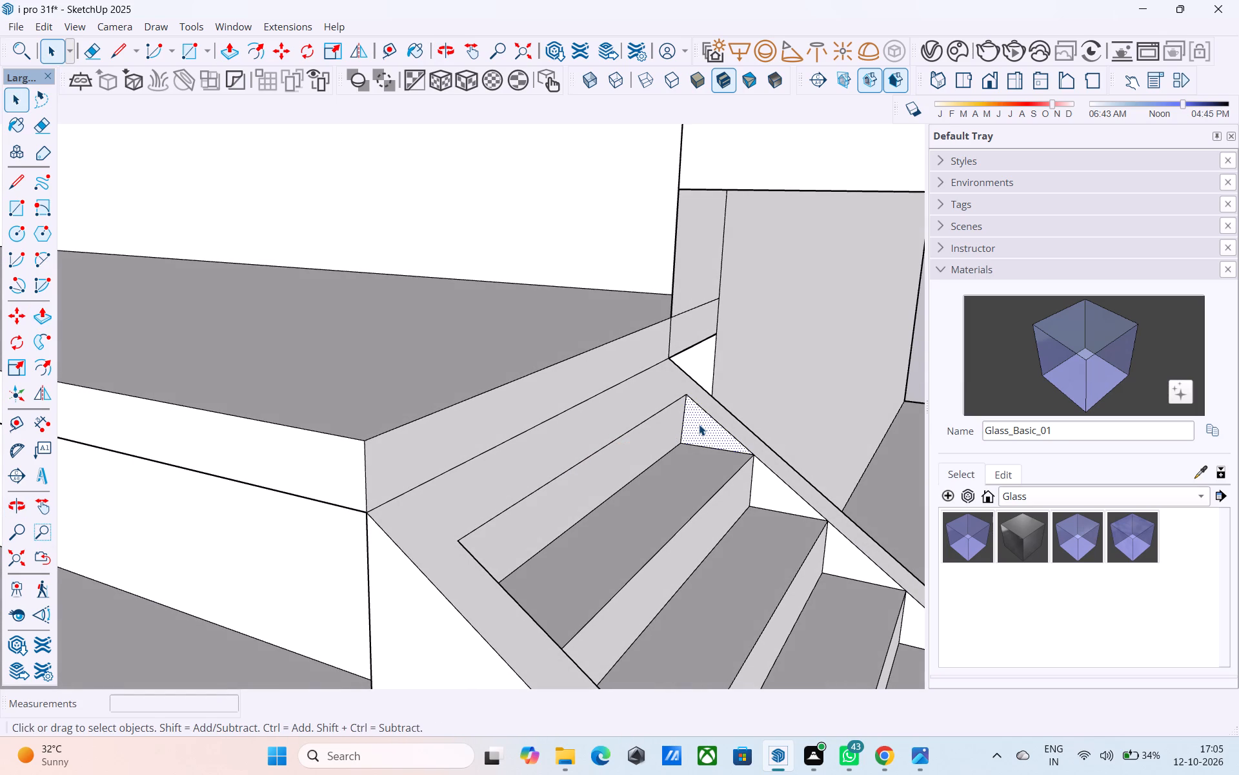
key("space")
left_click(478, 510)
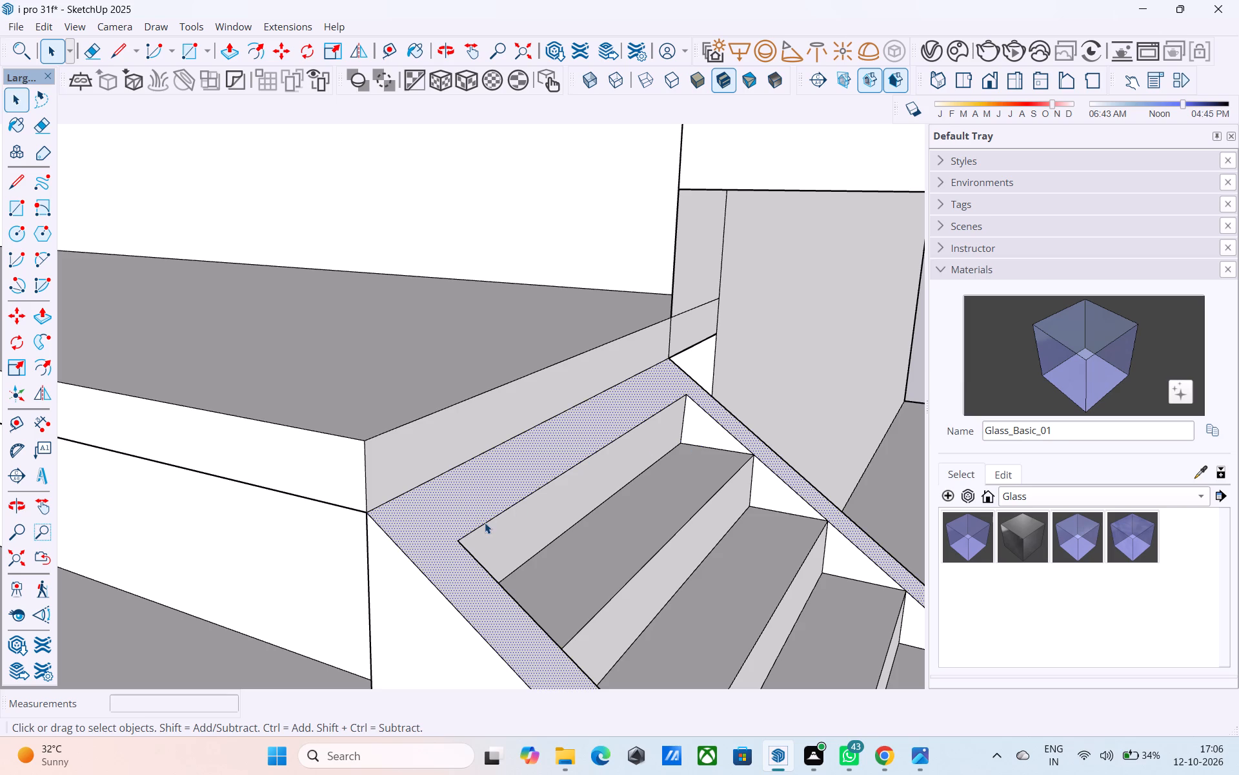
key("l")
left_click(462, 542)
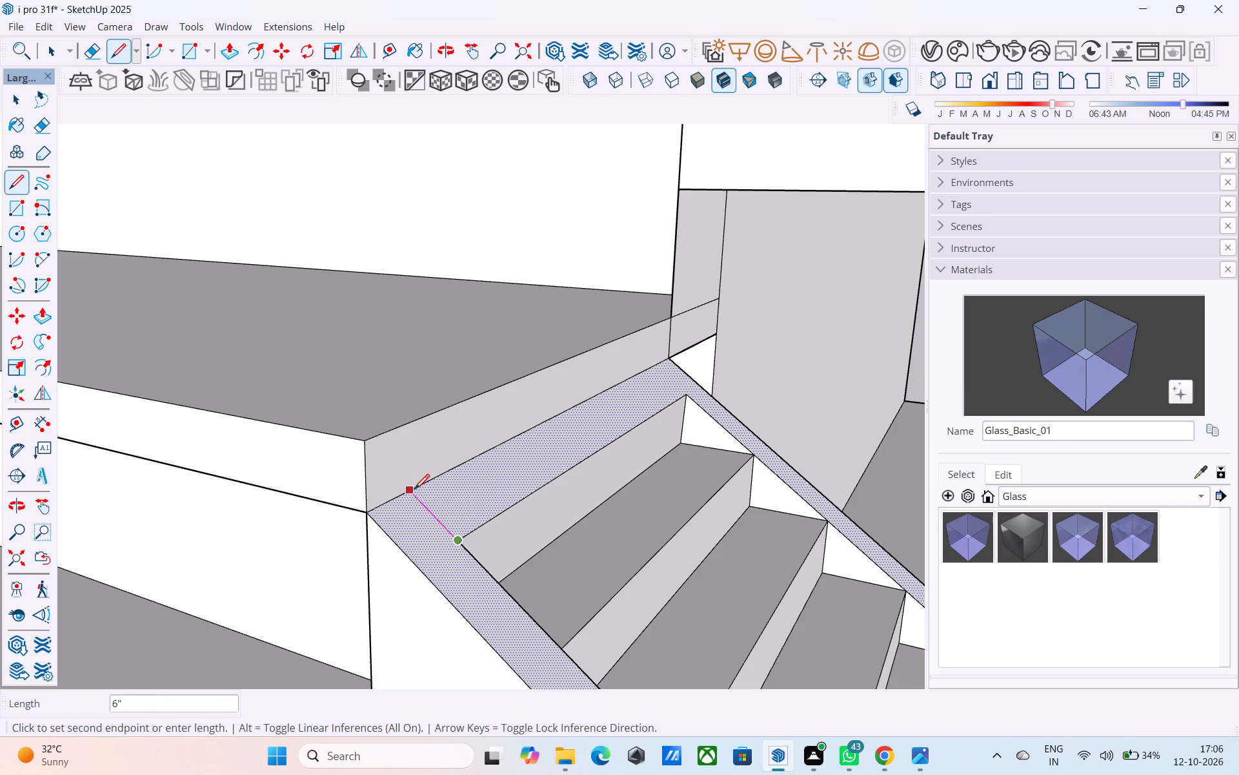
left_click(414, 491)
key("space")
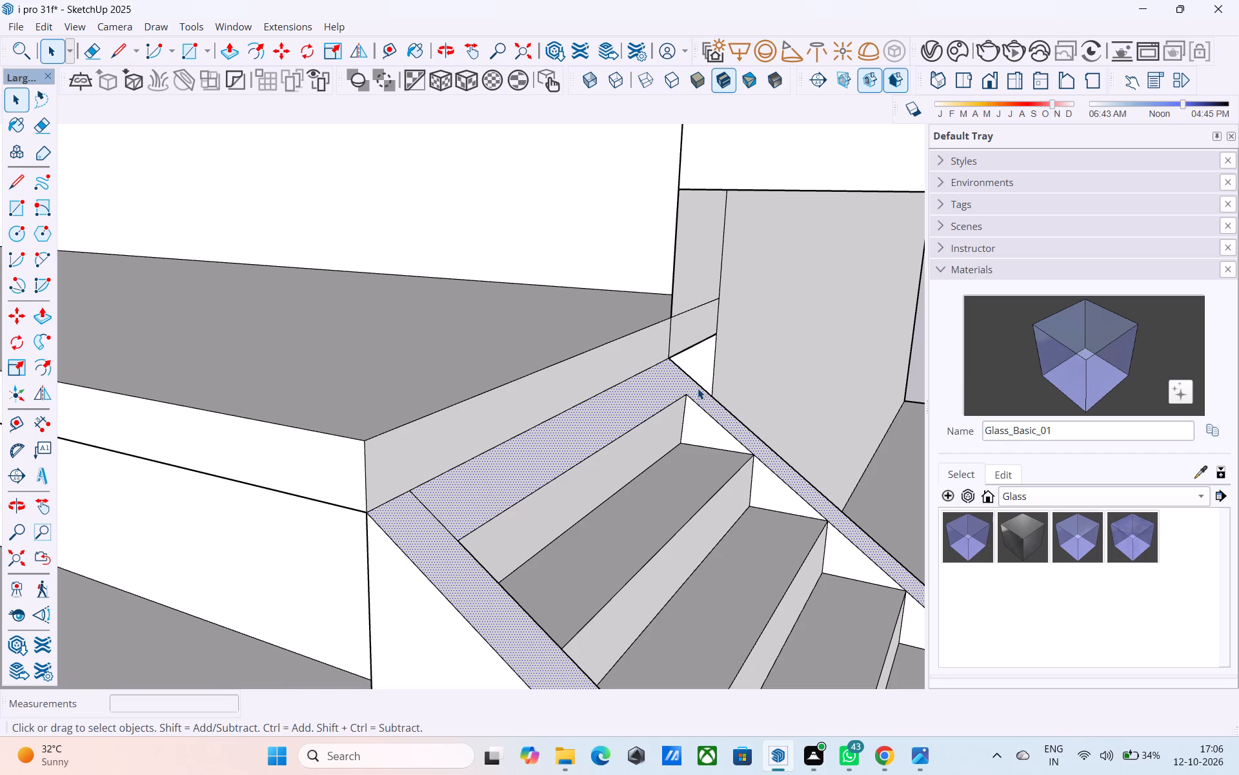
key("l")
left_click(689, 394)
left_click(650, 369)
key("space")
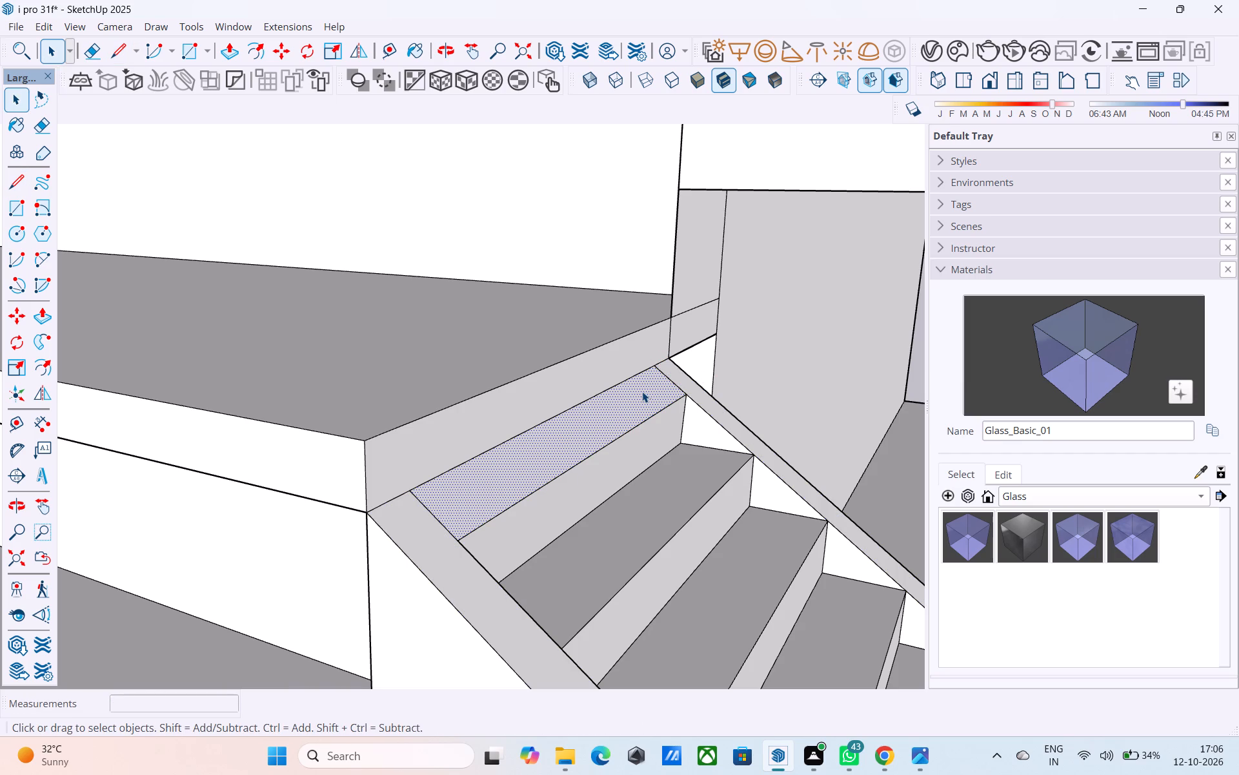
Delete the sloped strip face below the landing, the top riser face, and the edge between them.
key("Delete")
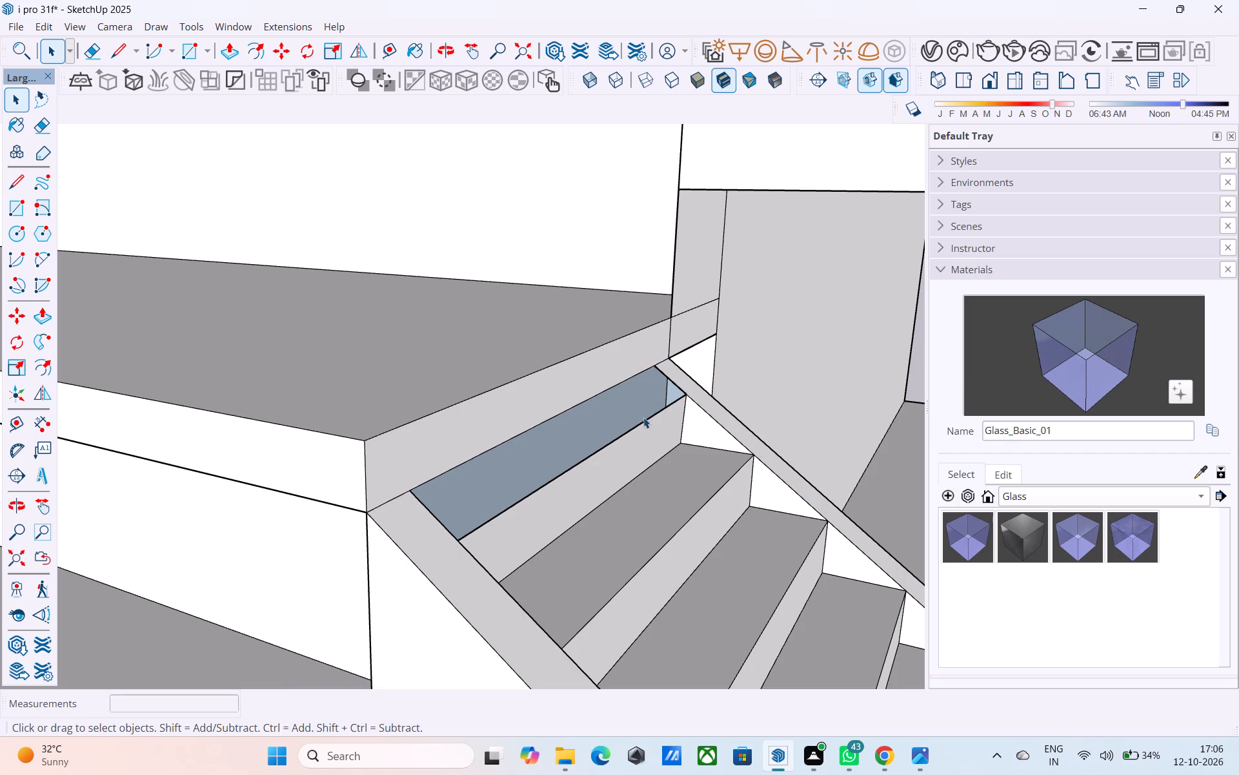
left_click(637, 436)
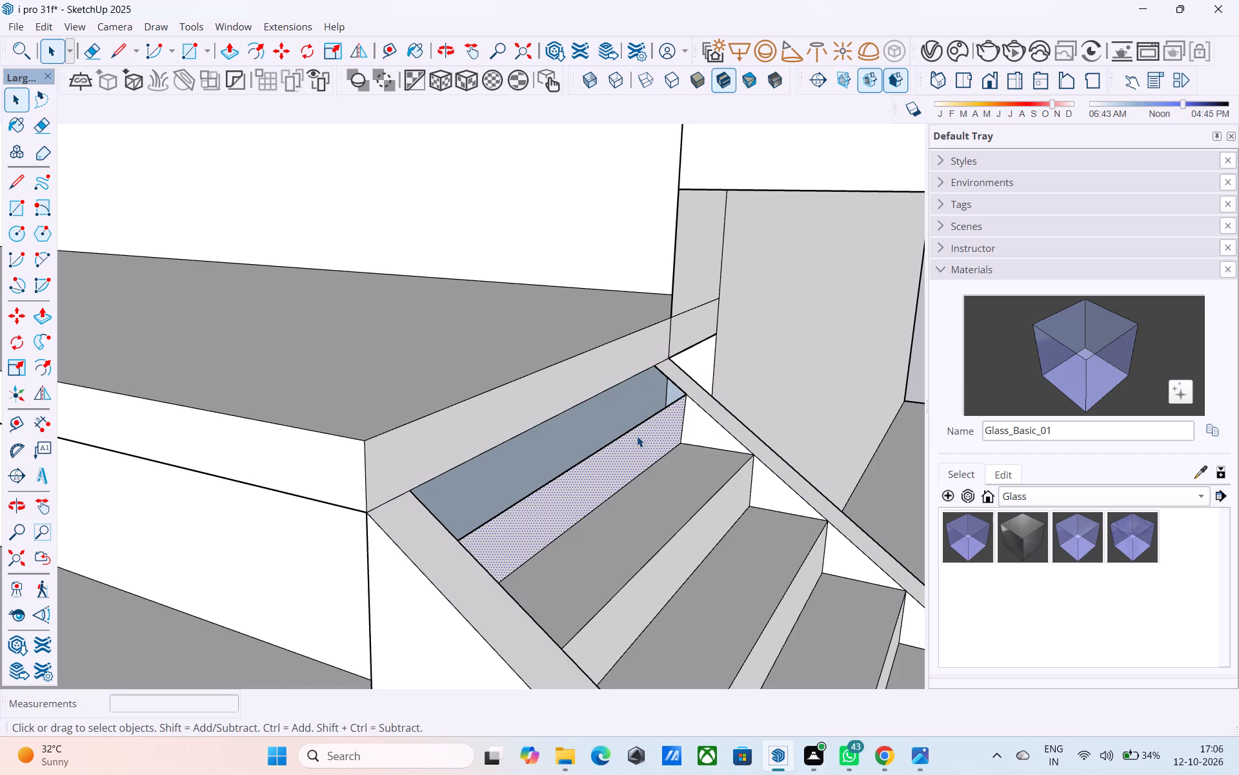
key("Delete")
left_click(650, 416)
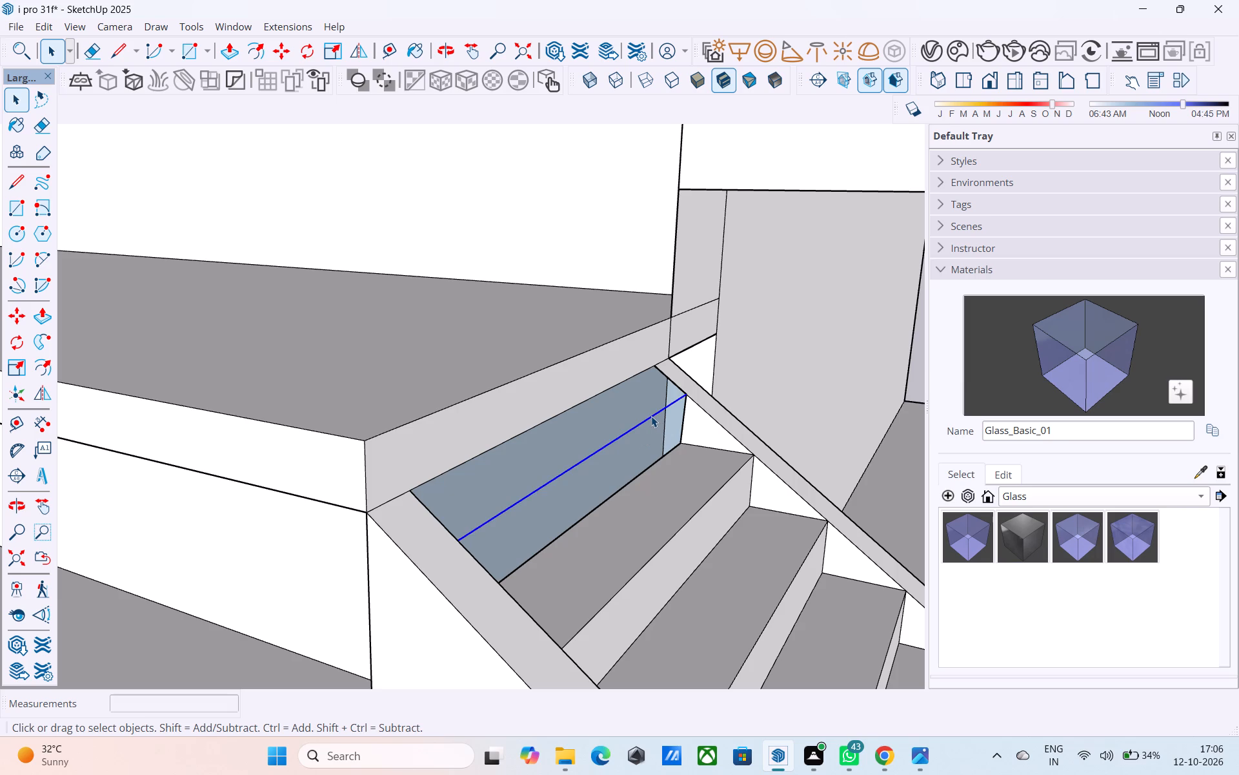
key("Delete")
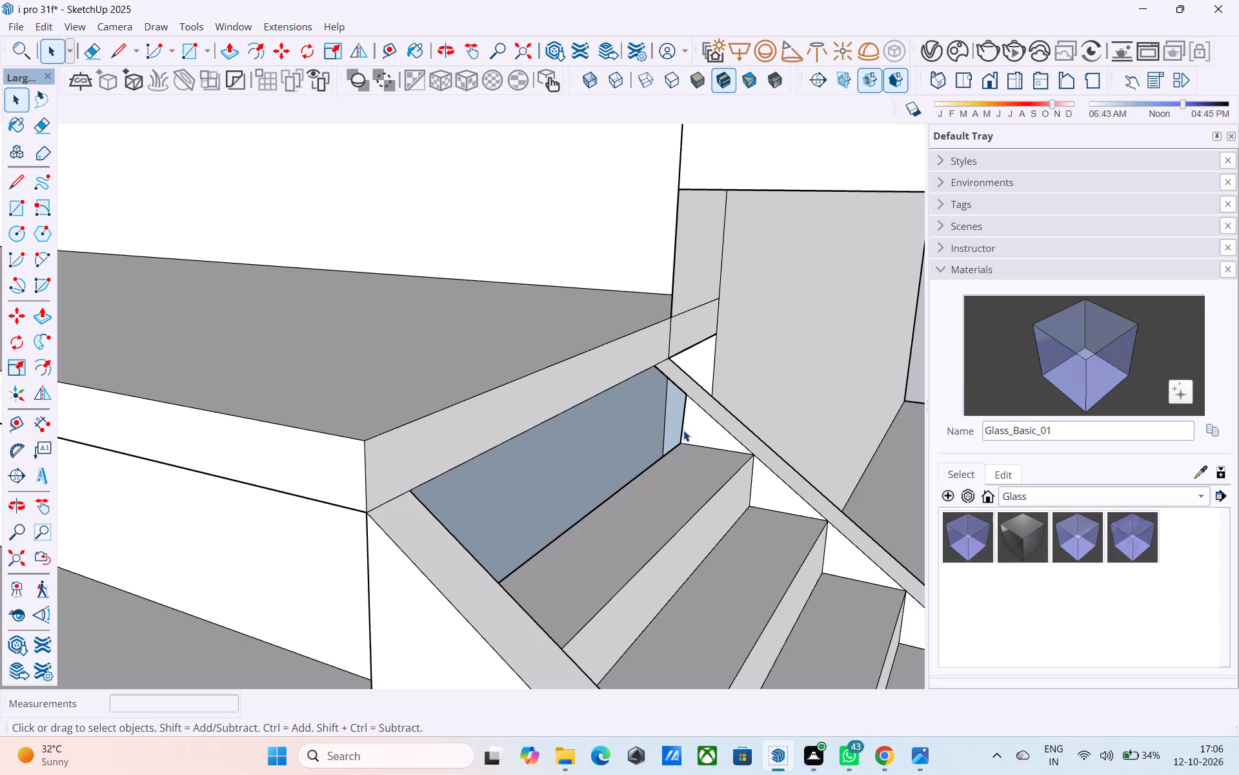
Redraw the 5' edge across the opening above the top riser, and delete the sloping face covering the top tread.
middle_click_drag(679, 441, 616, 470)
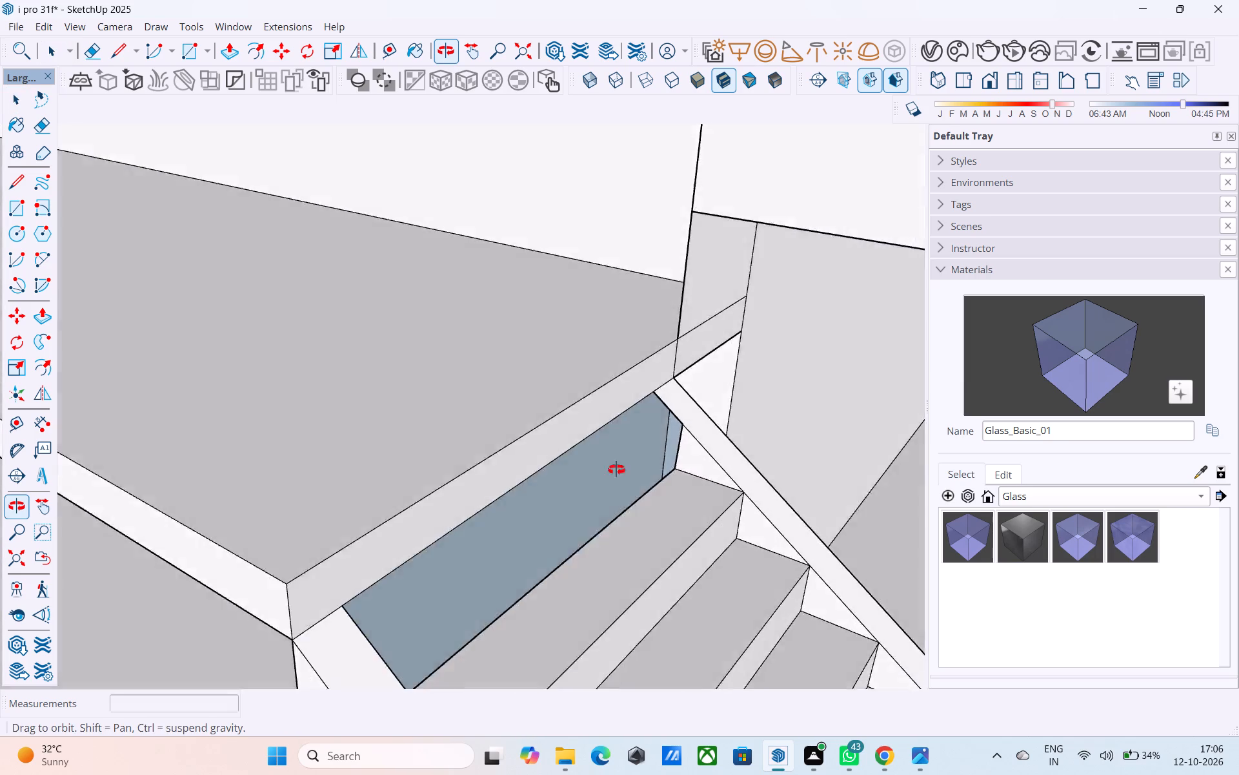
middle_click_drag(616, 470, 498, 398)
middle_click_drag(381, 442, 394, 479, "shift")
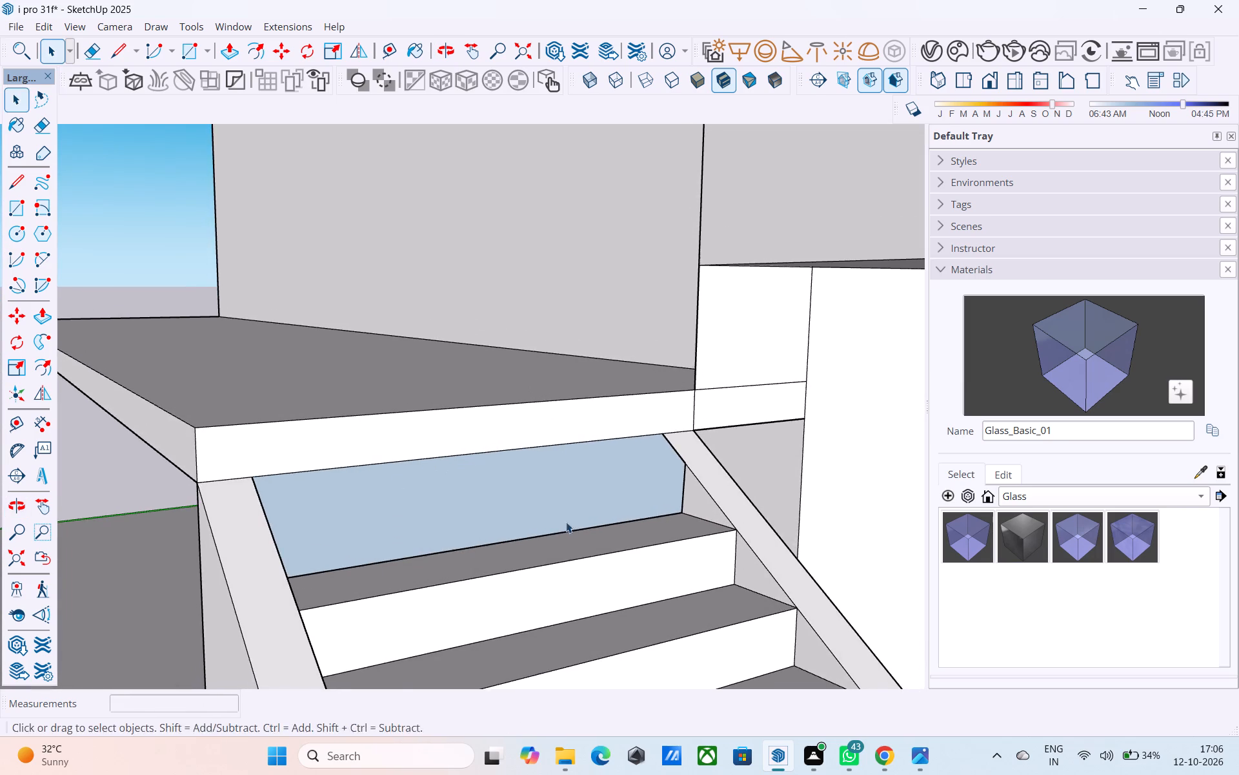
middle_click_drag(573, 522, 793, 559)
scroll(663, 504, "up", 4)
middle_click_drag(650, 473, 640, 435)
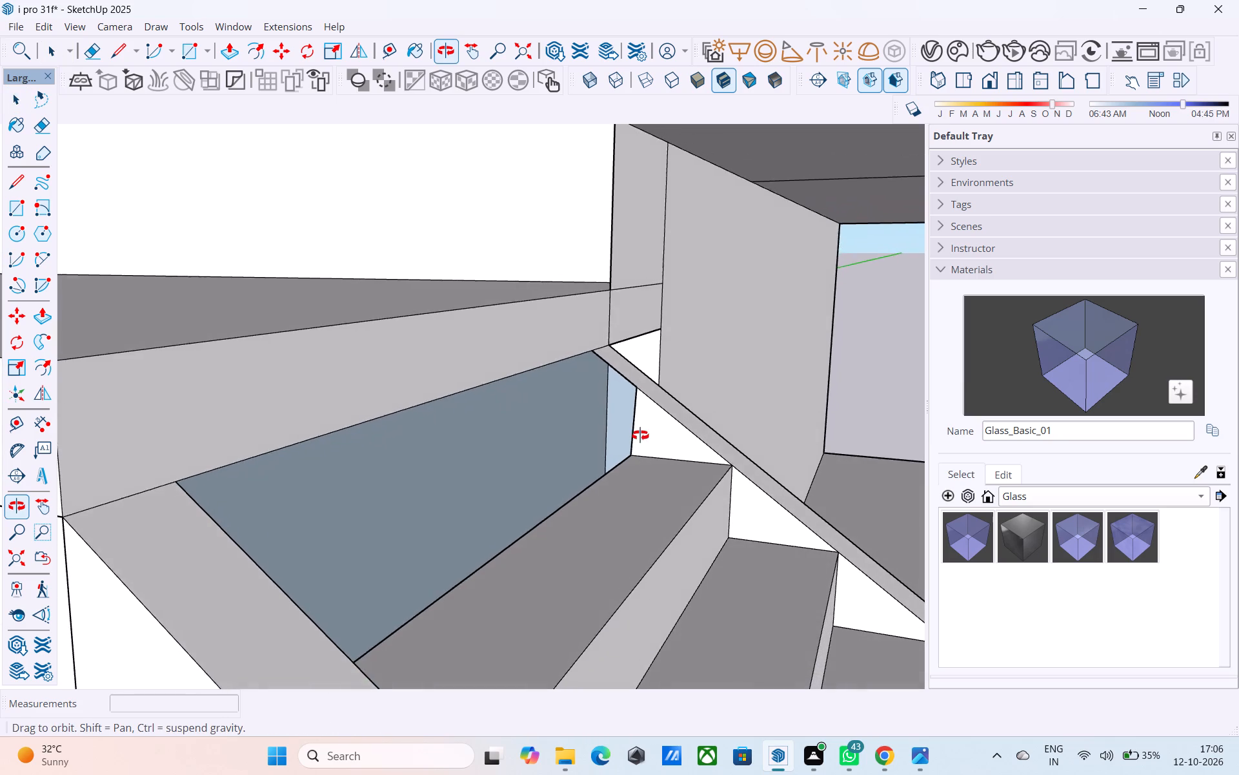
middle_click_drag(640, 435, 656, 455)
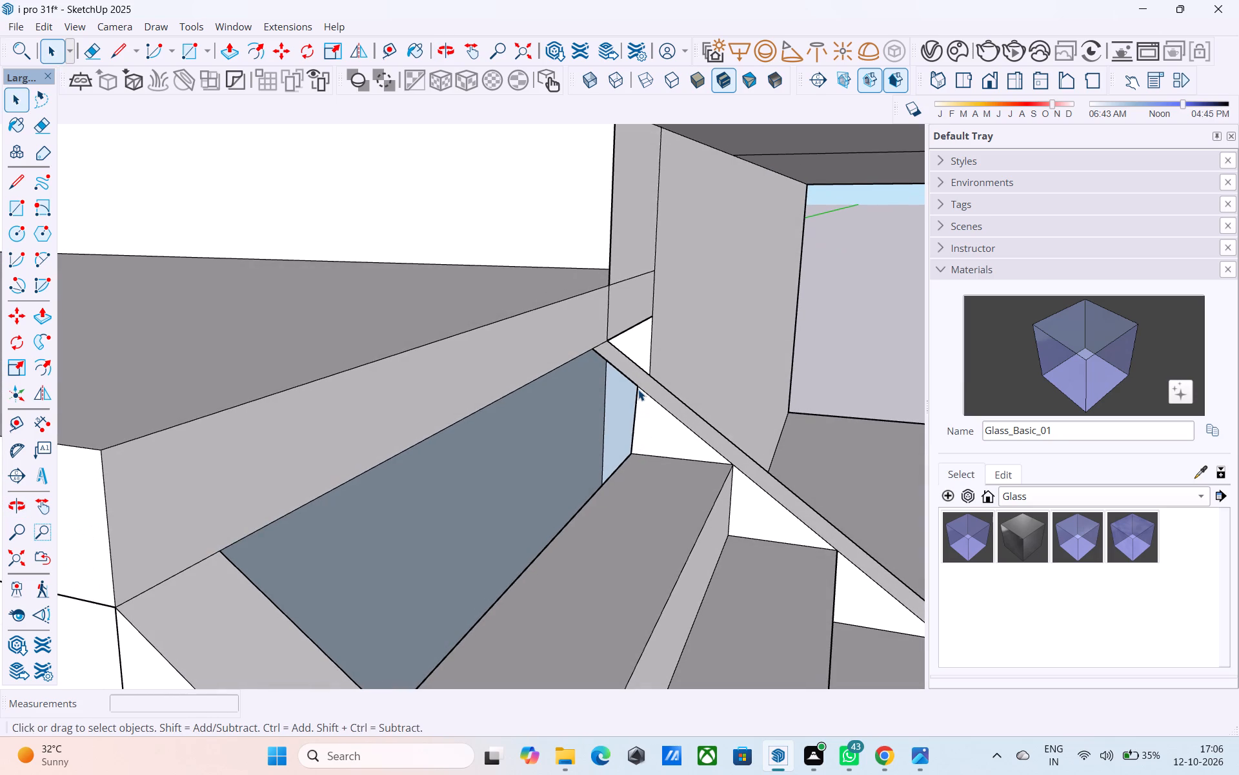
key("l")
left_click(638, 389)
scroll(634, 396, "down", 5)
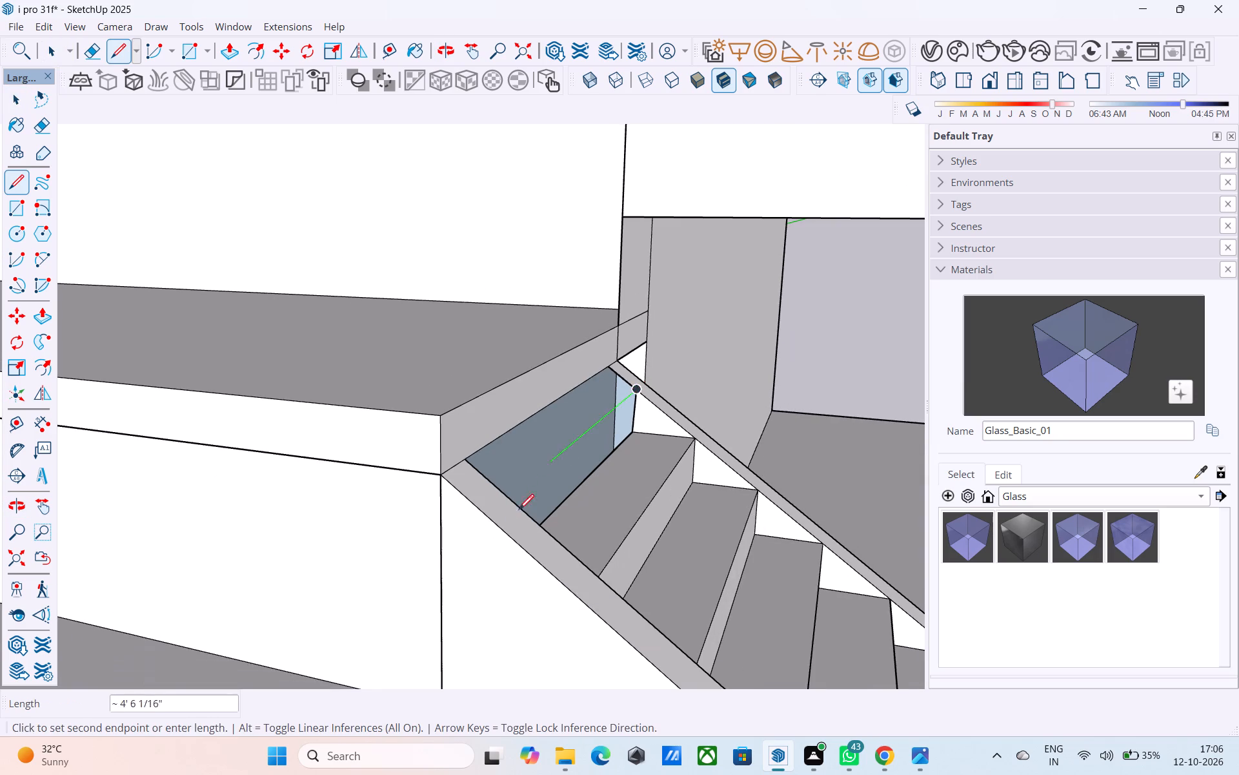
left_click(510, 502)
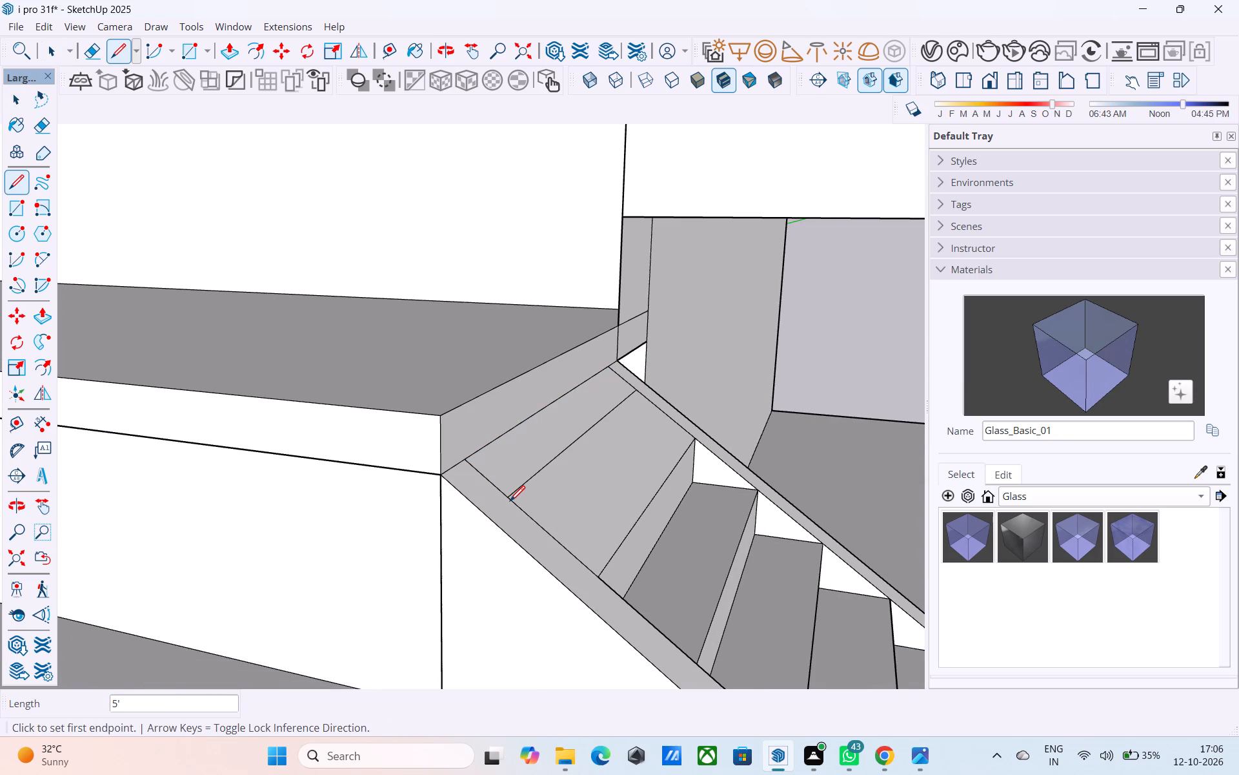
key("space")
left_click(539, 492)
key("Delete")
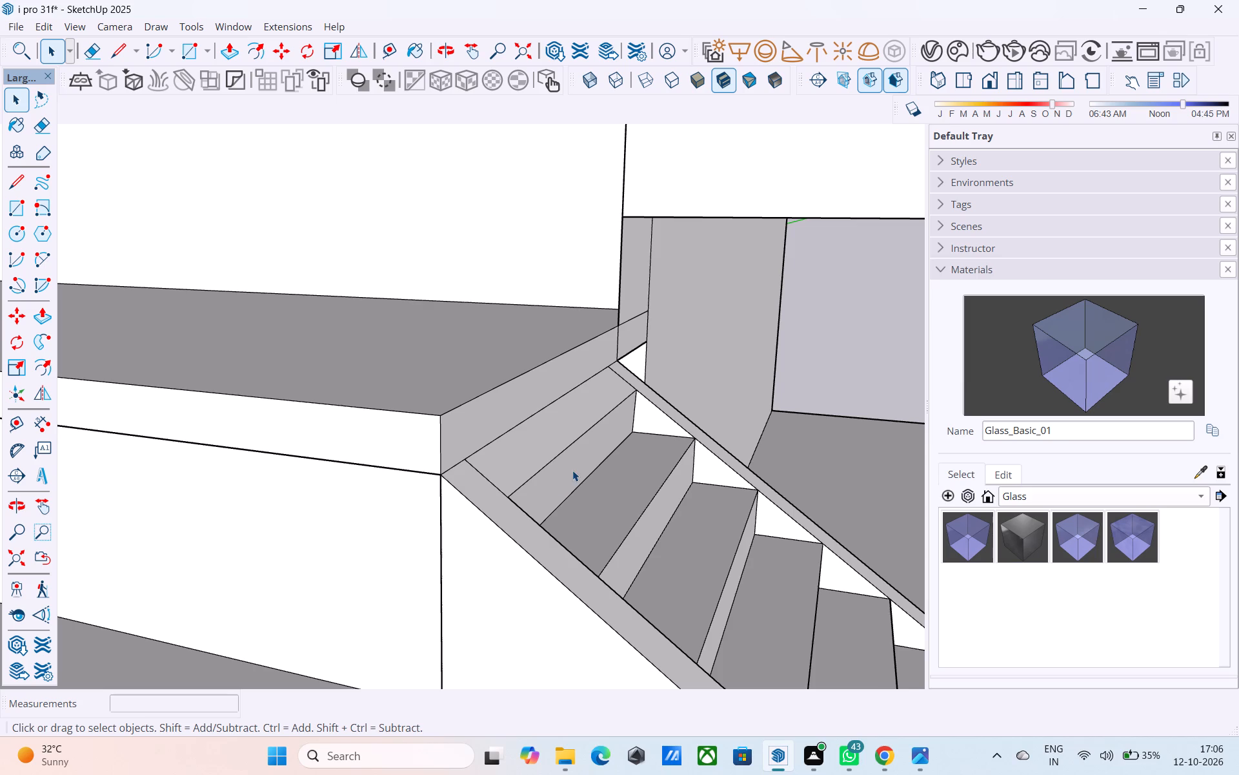
Delete the sloped strip face between the landing's lower edge and the top riser.
middle_click_drag(550, 444, 621, 552)
scroll(619, 548, "up", 3)
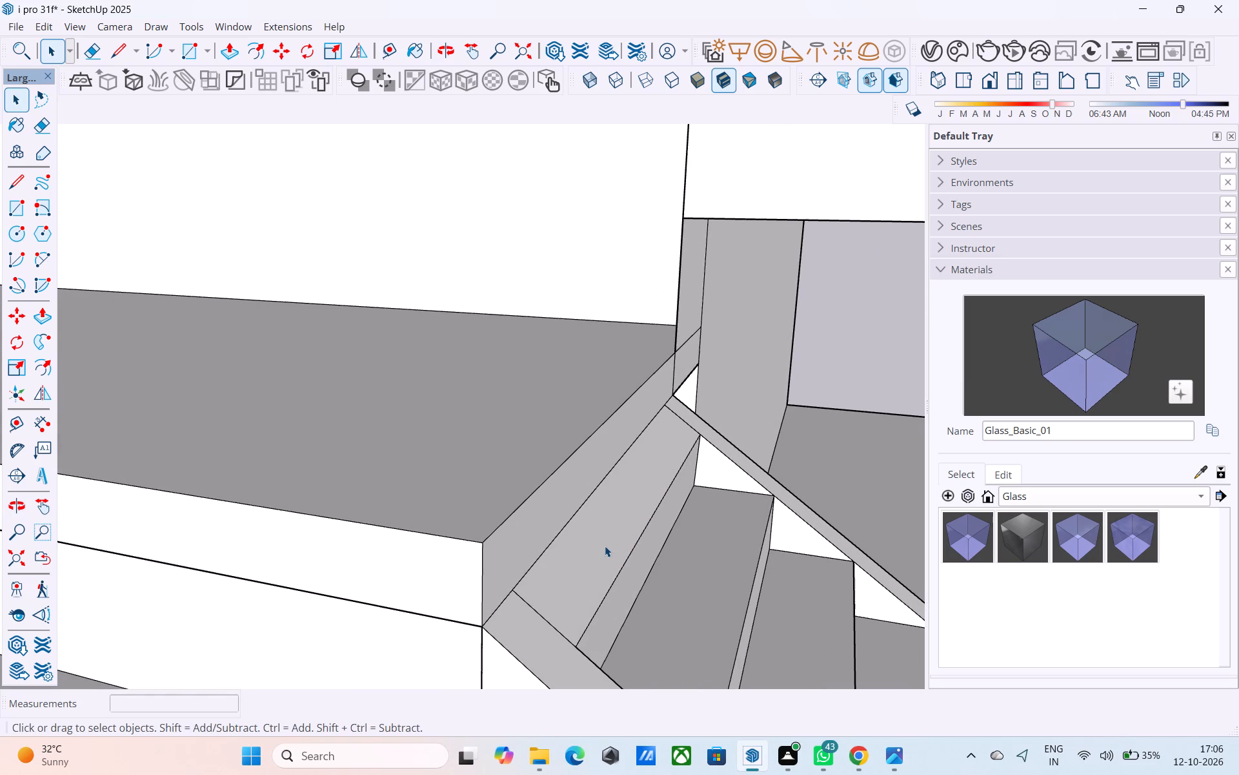
left_click(605, 546)
key("Delete")
Draw a triangular face from the top riser's far corner toward the landing, with an upright about 3 5/8" to the landing's lower edge.
middle_click_drag(576, 627, 526, 595)
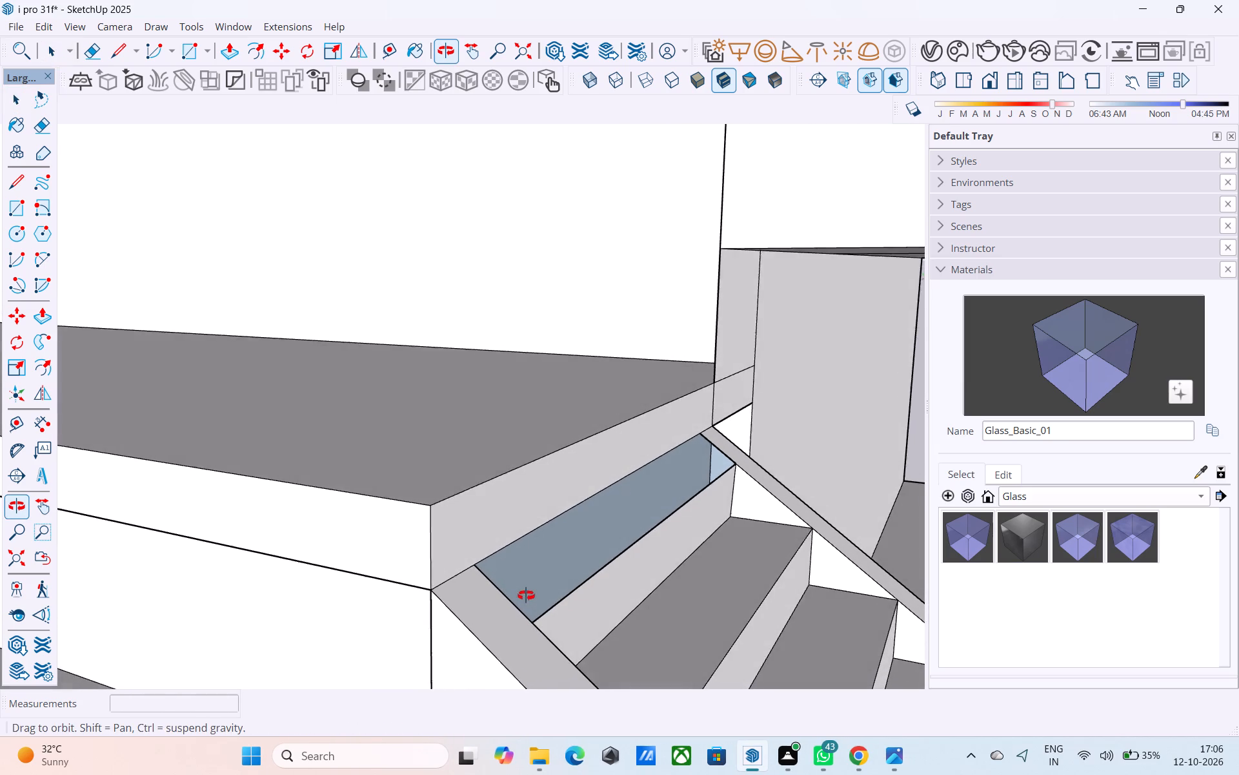
middle_click_drag(526, 595, 534, 588)
key("l")
scroll(716, 478, "up", 4)
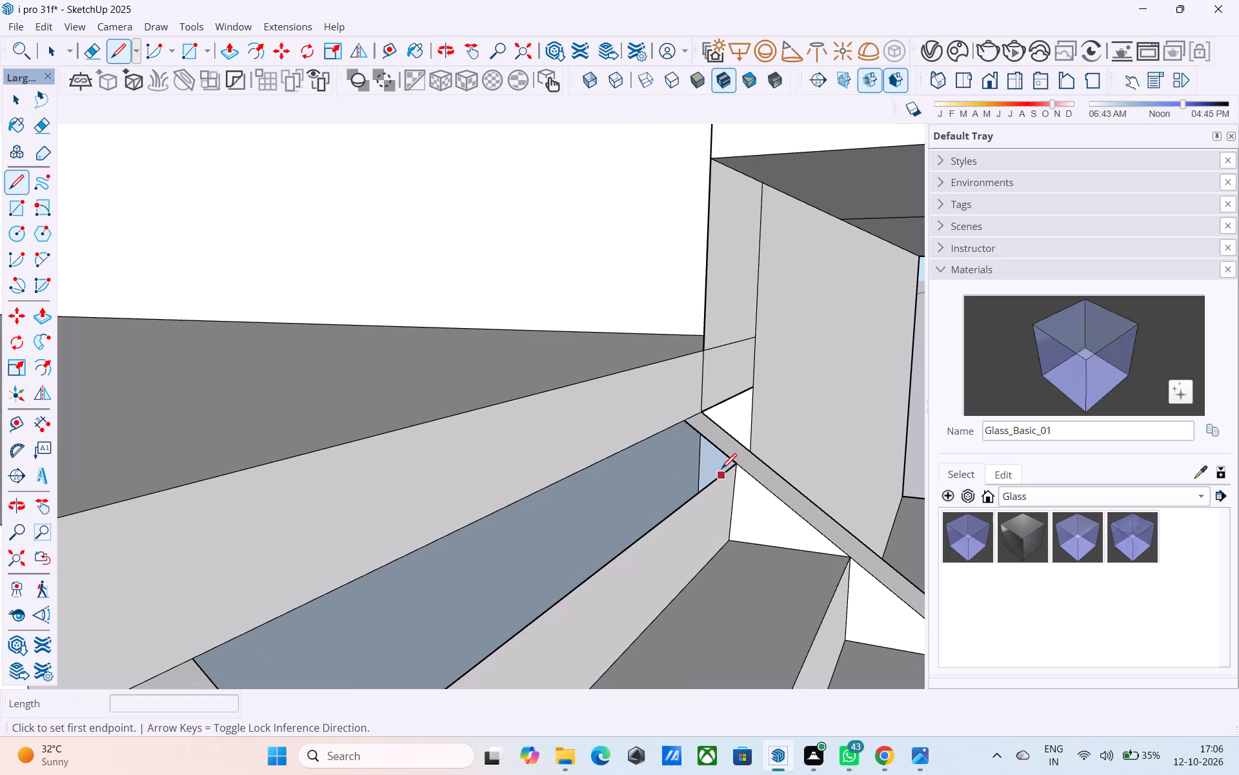
left_click(733, 468)
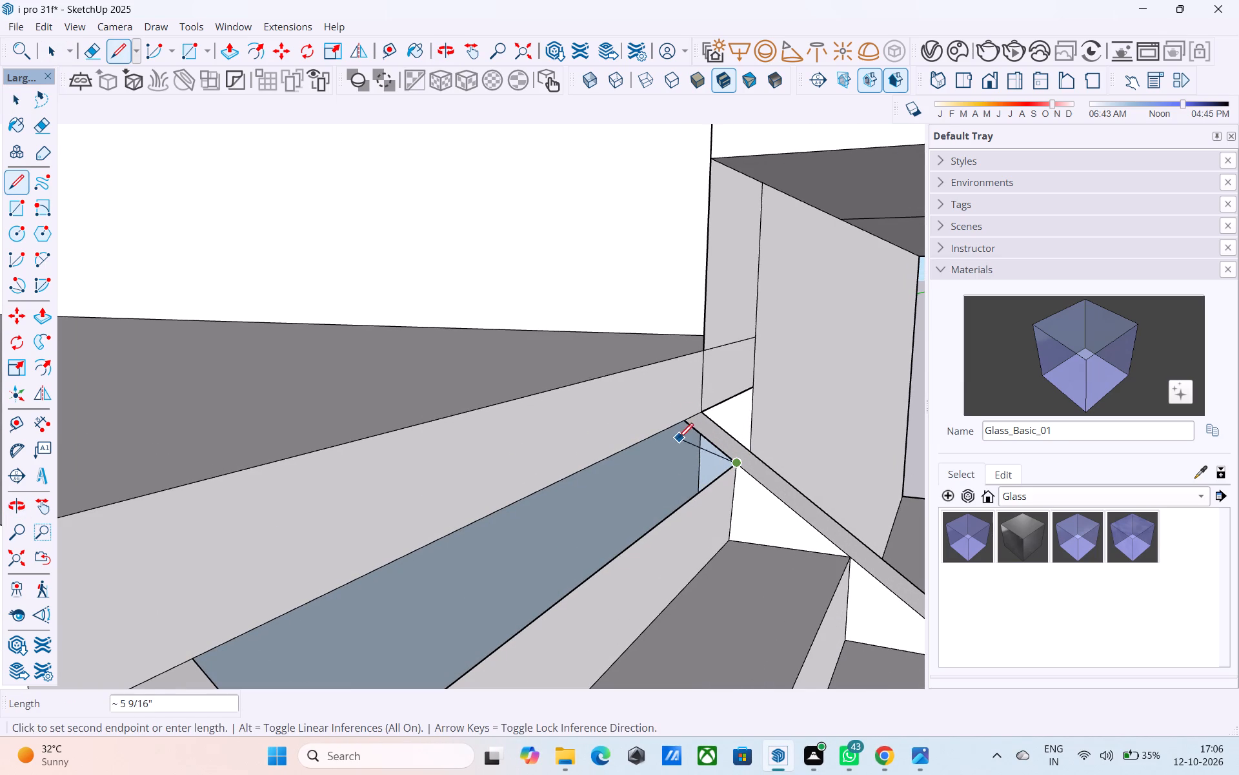
left_click(674, 460)
left_click(681, 425)
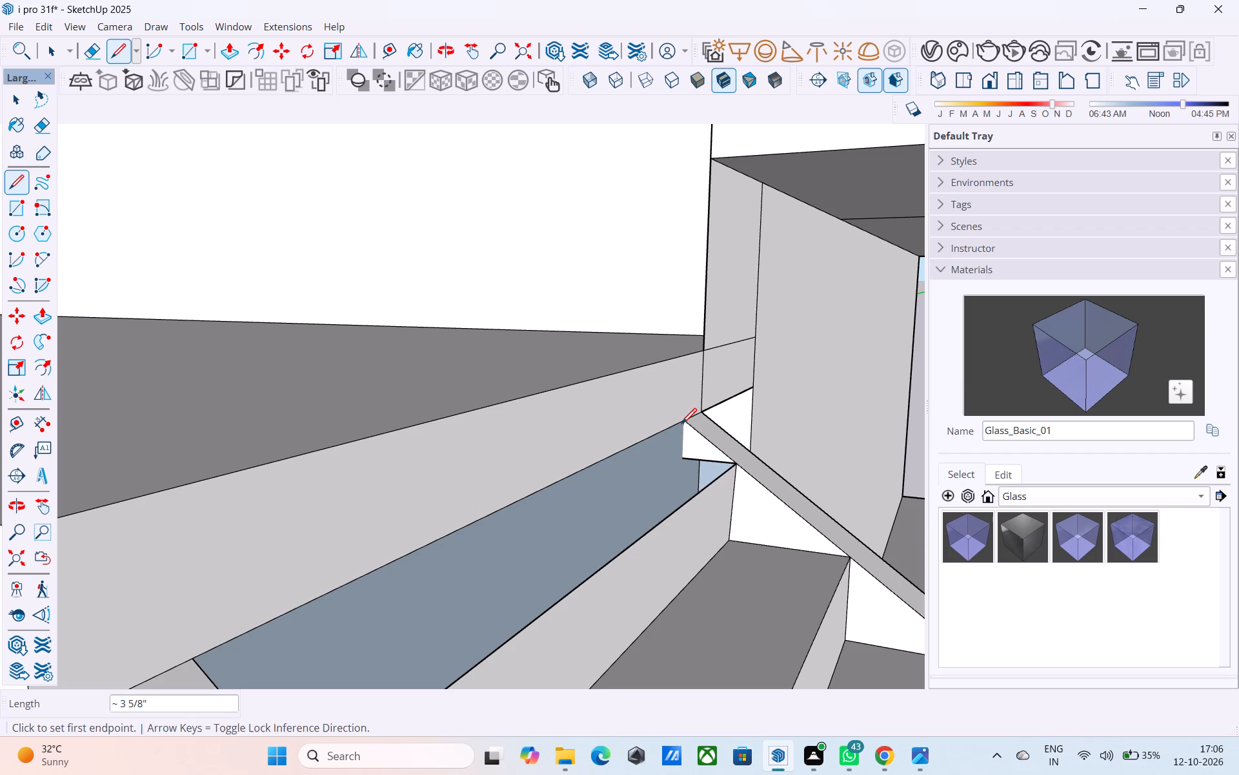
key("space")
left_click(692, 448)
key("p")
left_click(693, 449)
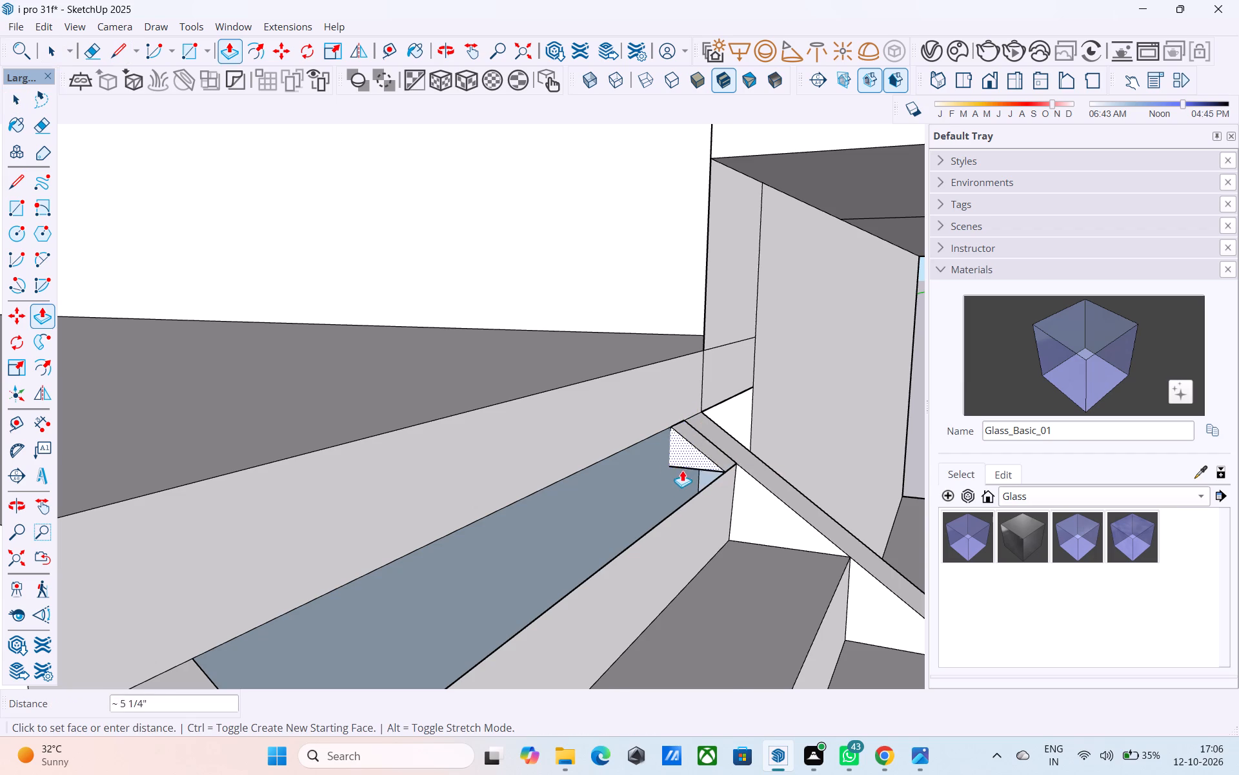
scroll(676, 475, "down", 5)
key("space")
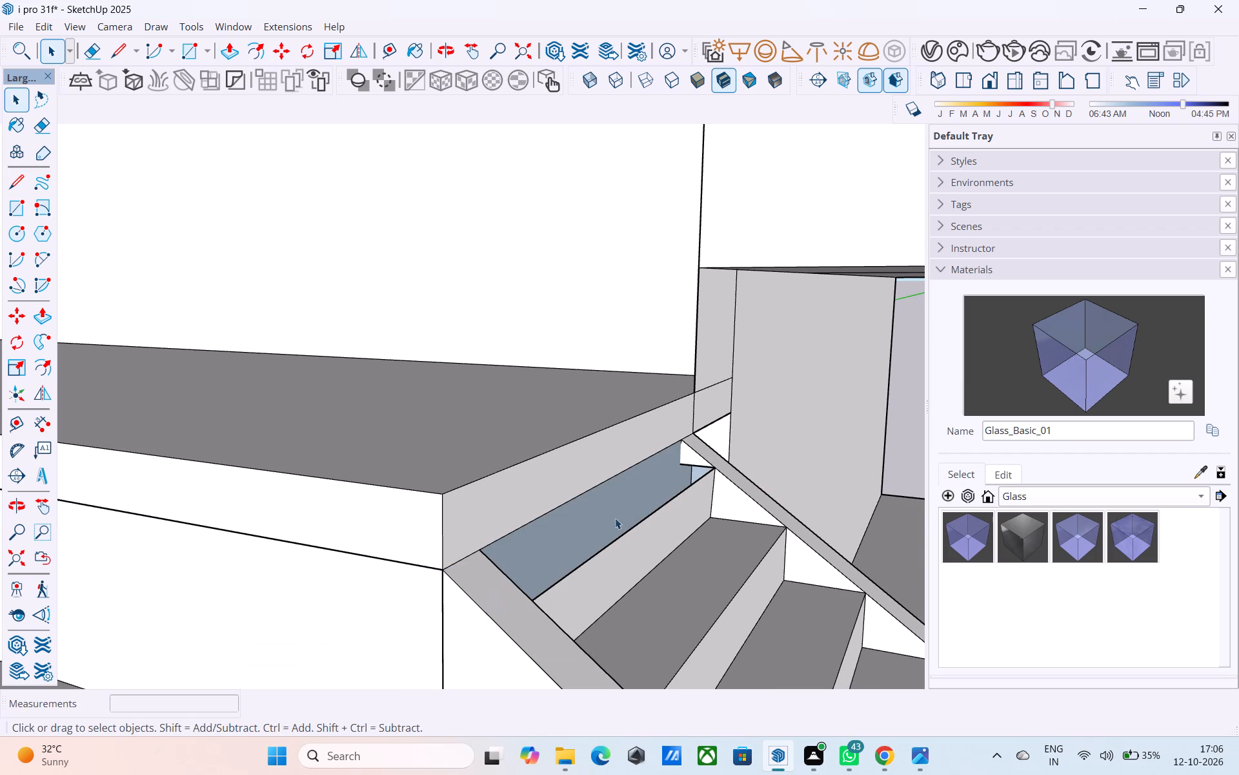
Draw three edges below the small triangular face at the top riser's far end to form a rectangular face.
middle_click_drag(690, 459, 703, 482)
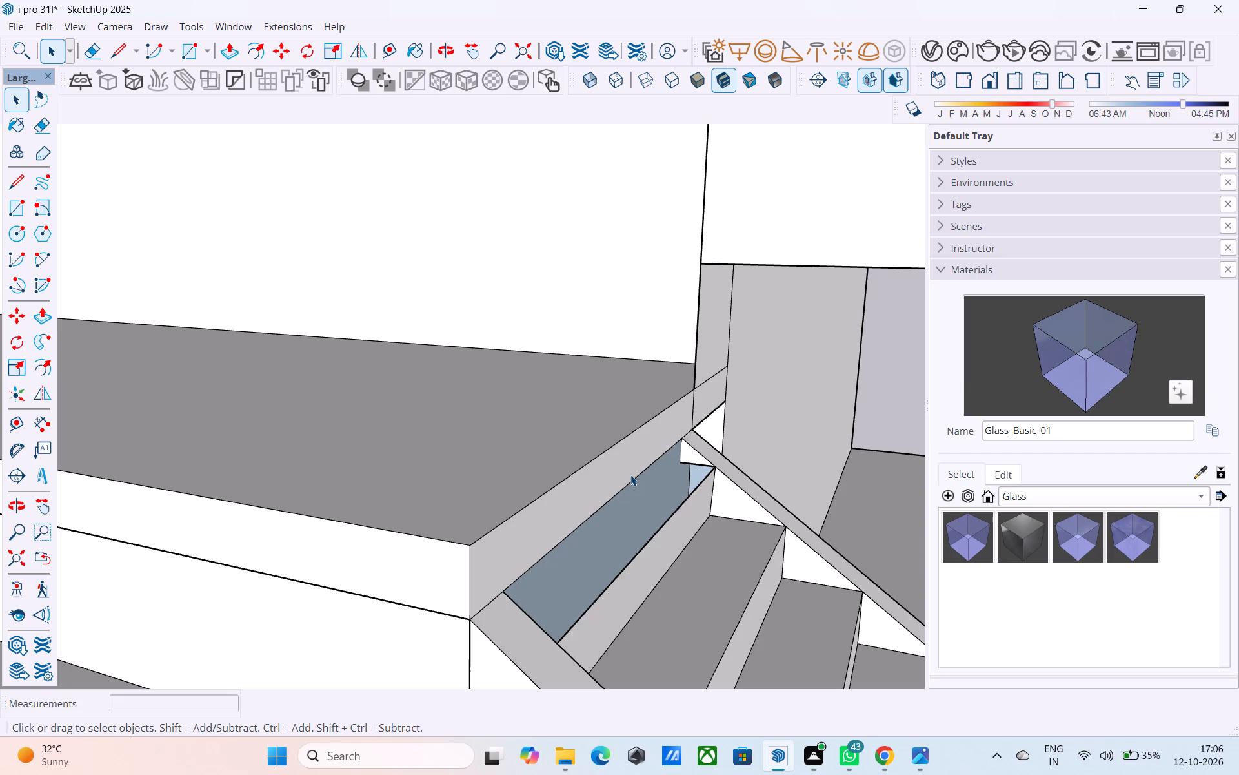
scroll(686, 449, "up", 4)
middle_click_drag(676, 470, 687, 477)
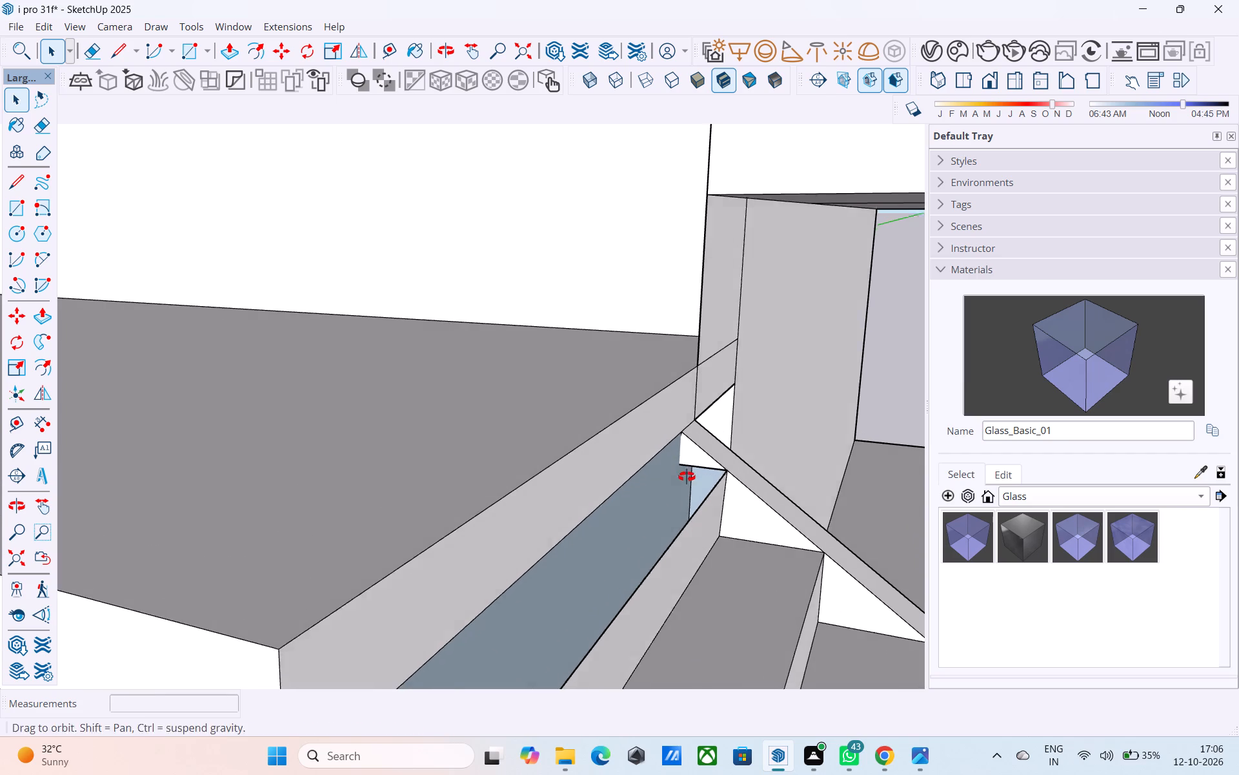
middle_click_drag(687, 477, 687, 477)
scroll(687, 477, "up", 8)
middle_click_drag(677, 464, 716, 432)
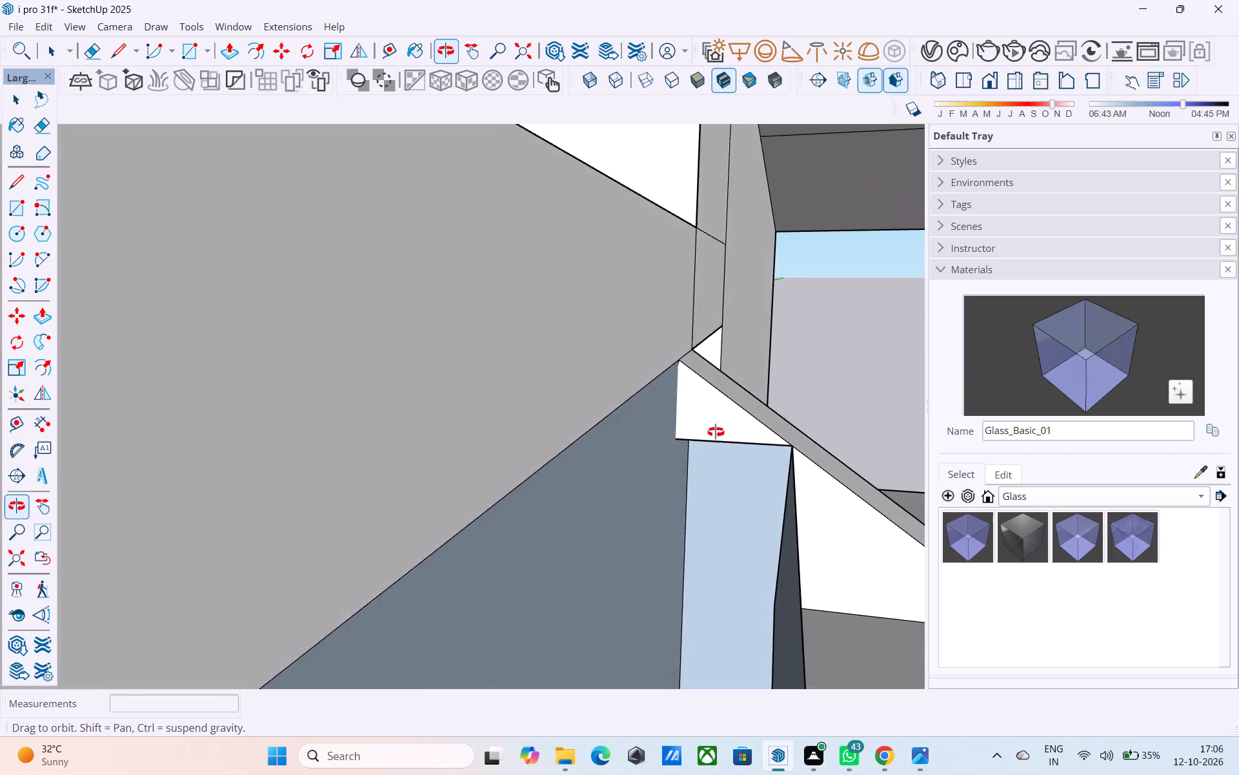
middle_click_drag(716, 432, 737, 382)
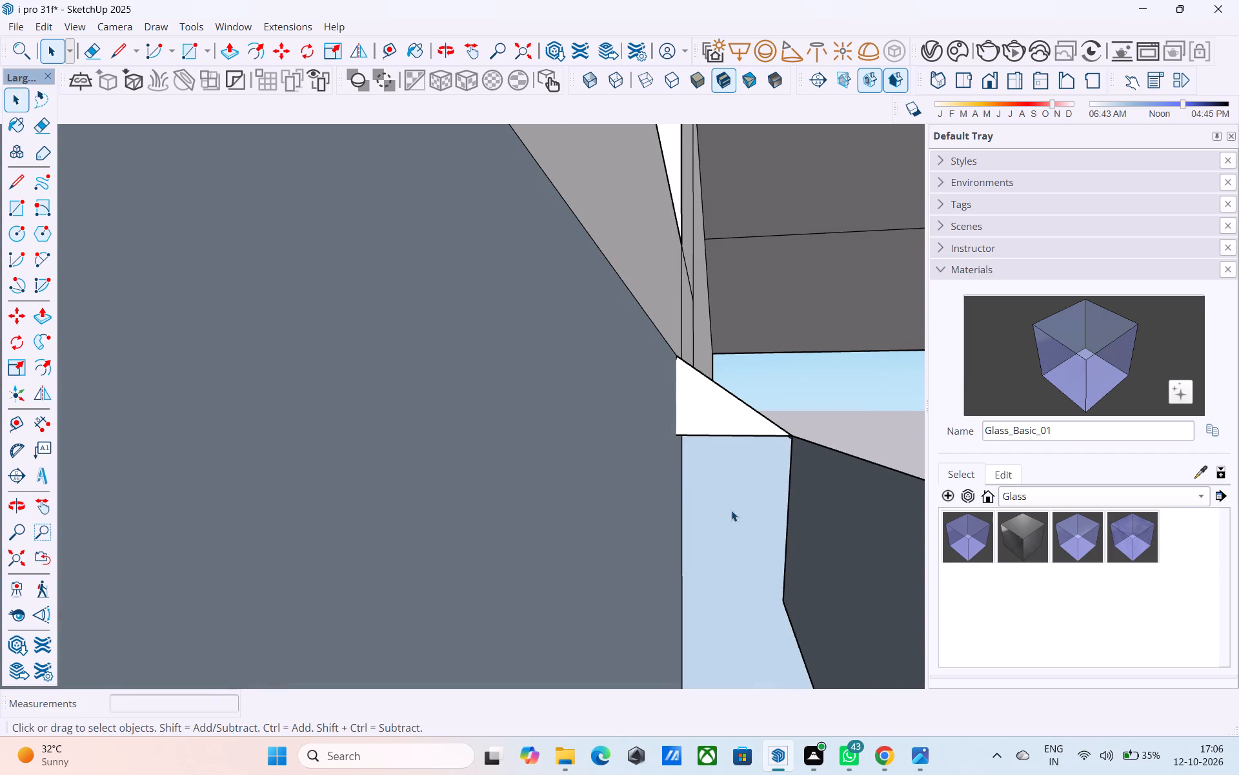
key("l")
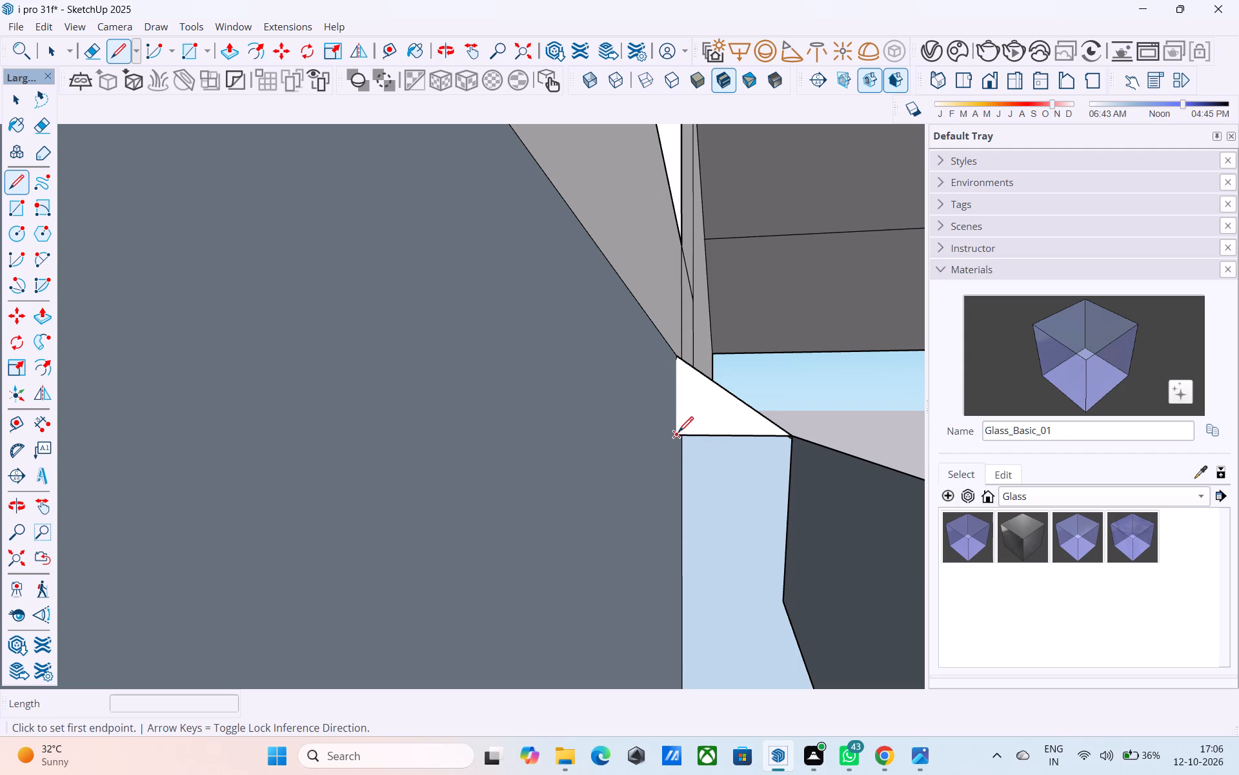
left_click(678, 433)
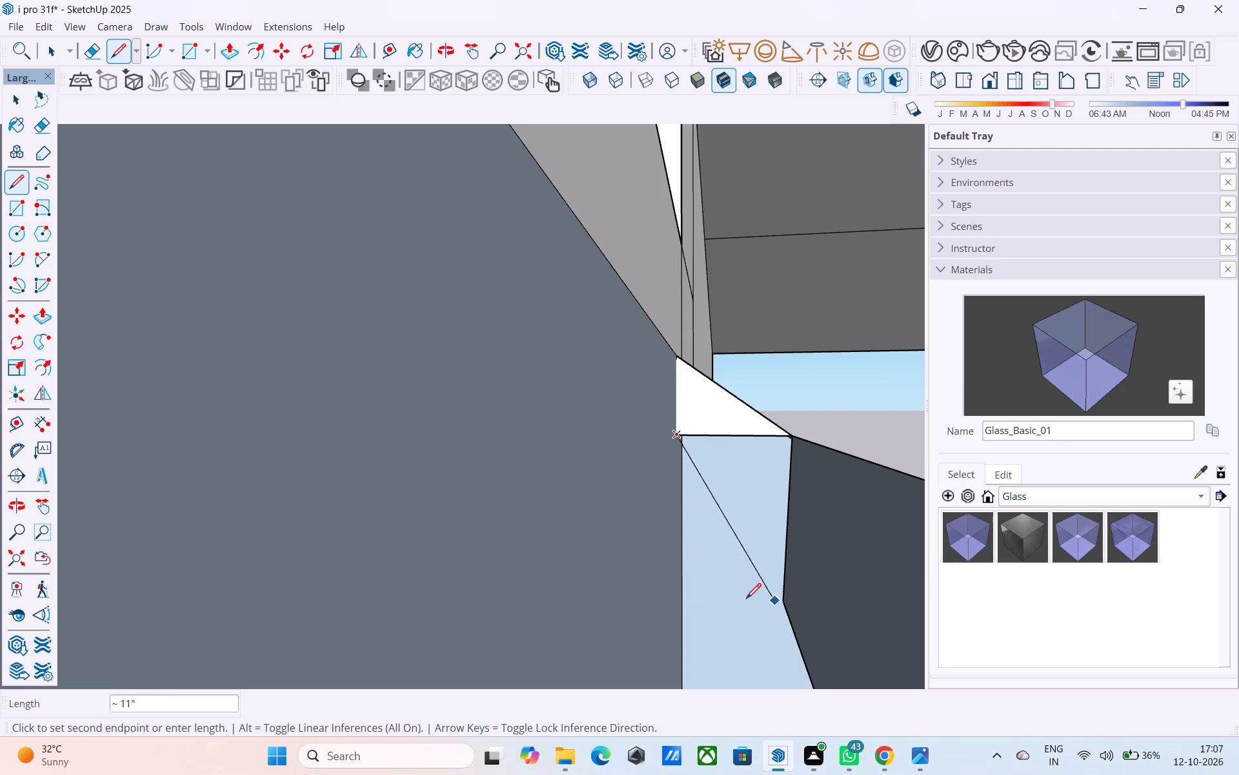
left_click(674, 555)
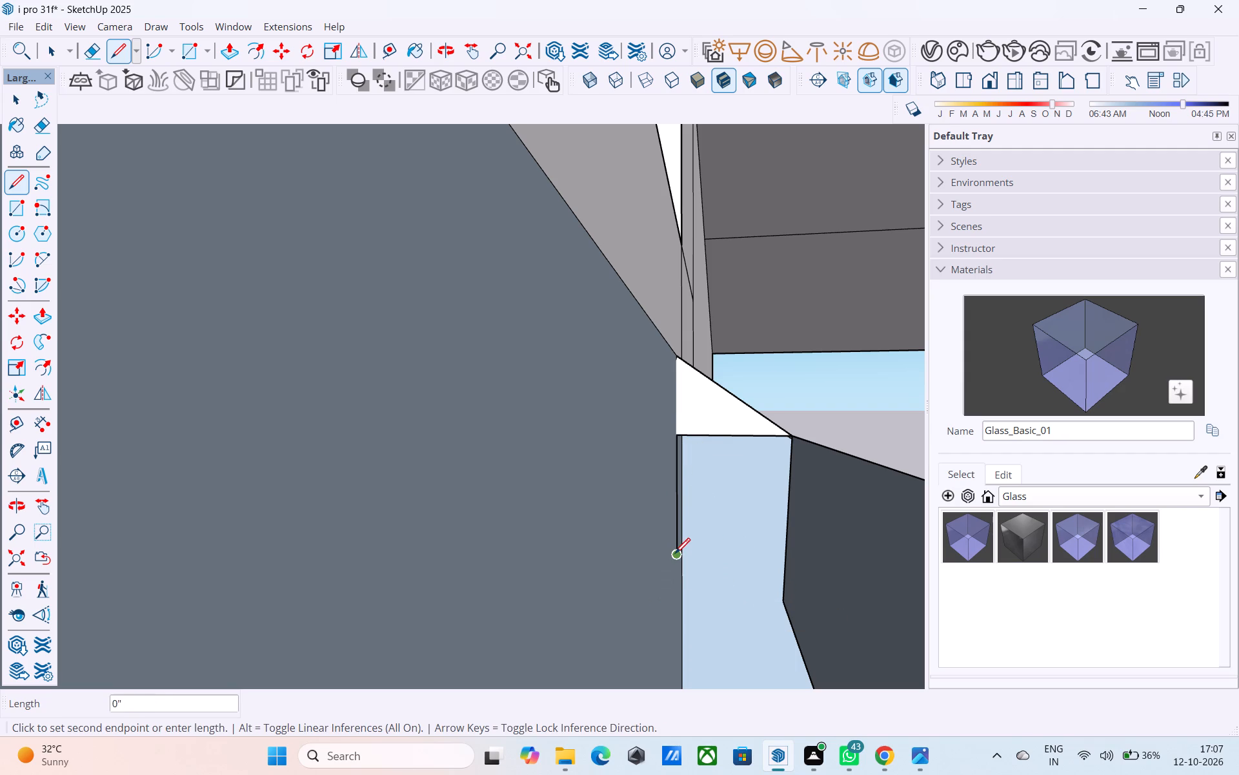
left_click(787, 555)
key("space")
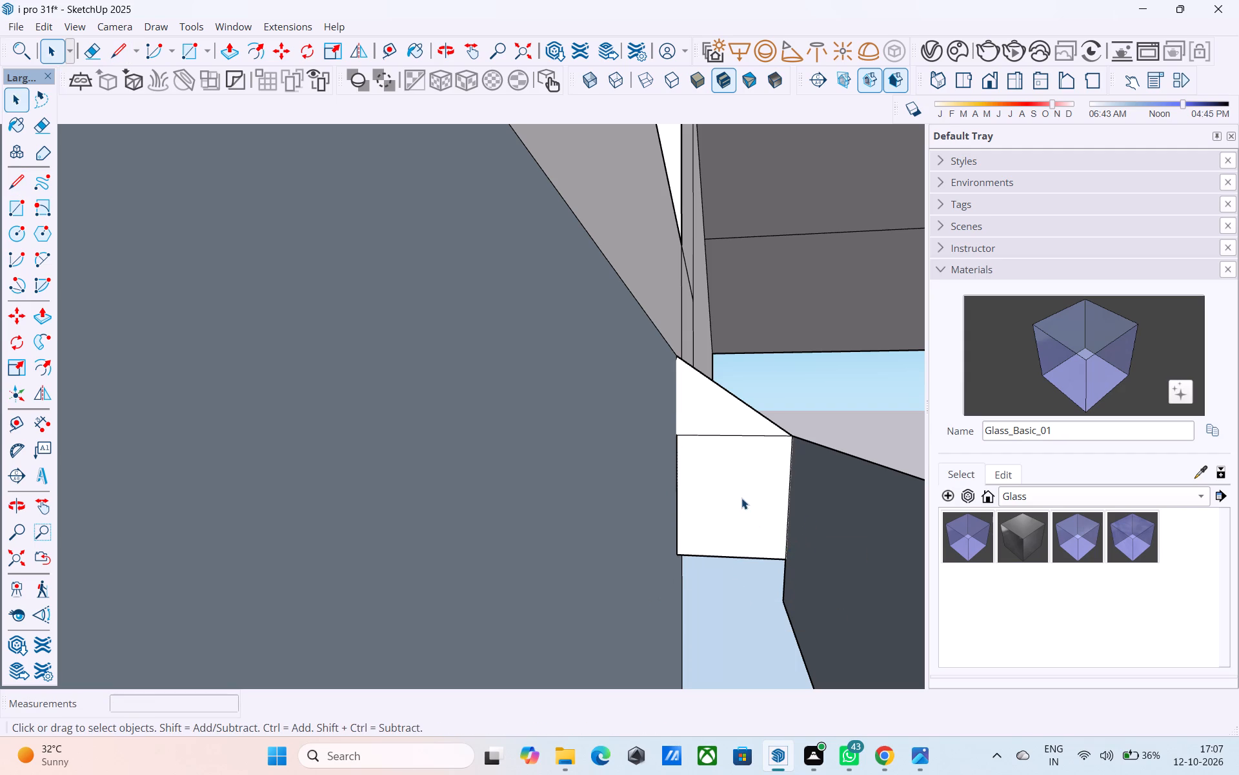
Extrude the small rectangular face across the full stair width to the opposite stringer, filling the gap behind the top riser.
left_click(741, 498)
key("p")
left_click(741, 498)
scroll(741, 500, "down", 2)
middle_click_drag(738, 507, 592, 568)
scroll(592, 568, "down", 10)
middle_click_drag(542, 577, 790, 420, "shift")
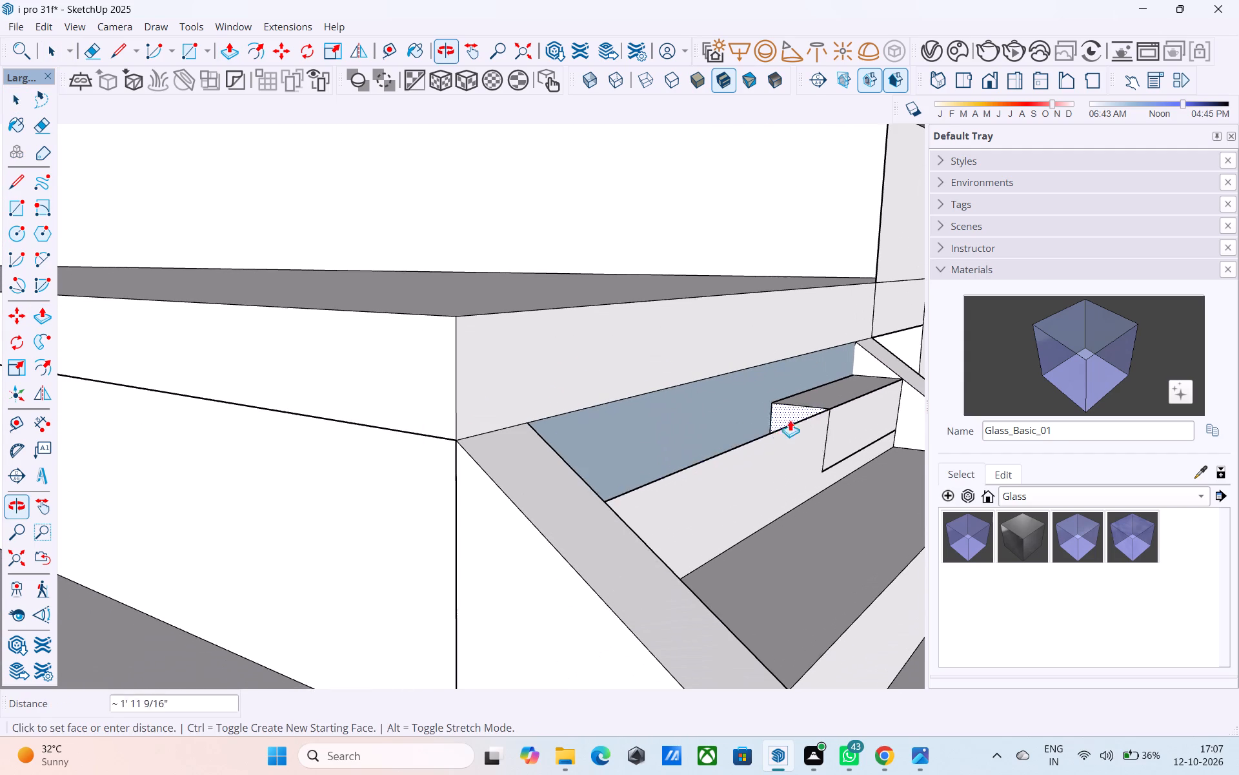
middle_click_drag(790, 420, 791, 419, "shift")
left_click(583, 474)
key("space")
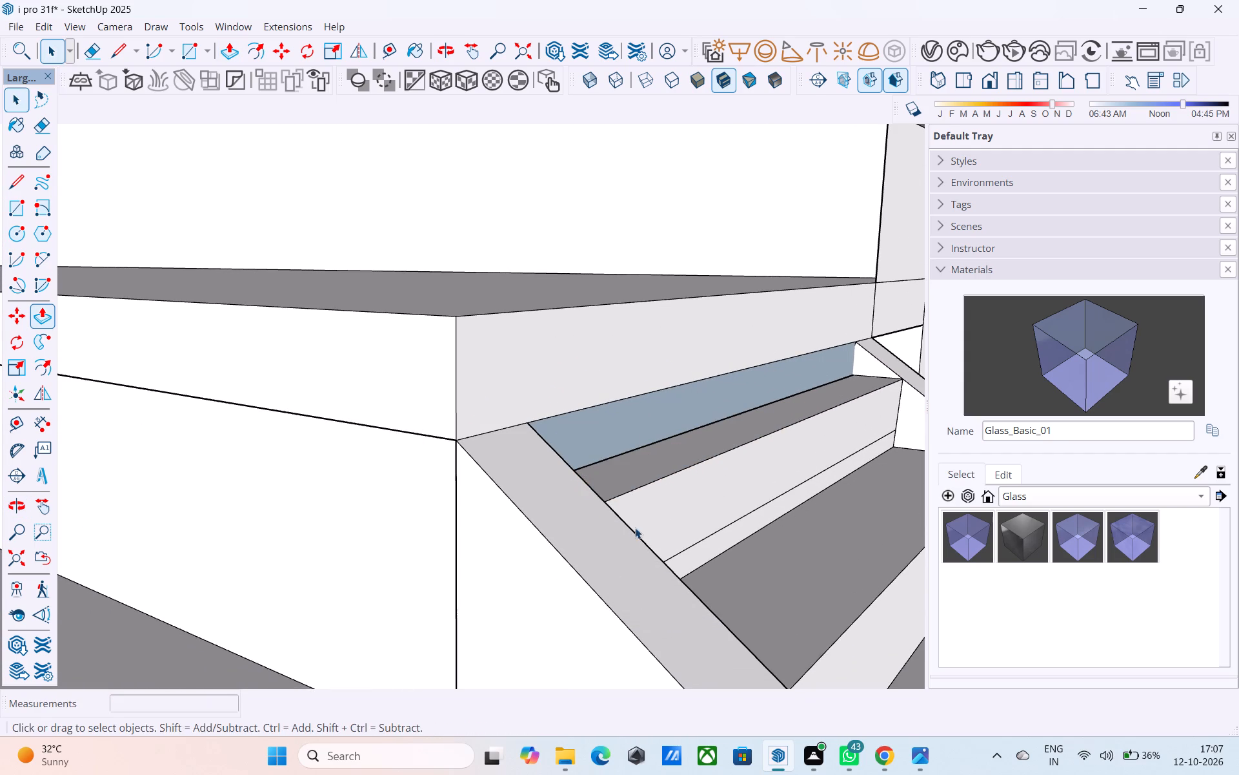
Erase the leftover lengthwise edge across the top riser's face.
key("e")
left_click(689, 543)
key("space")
Reverse the back-facing wall face between the landing's lower edge and the top tread.
scroll(683, 544, "down", 5)
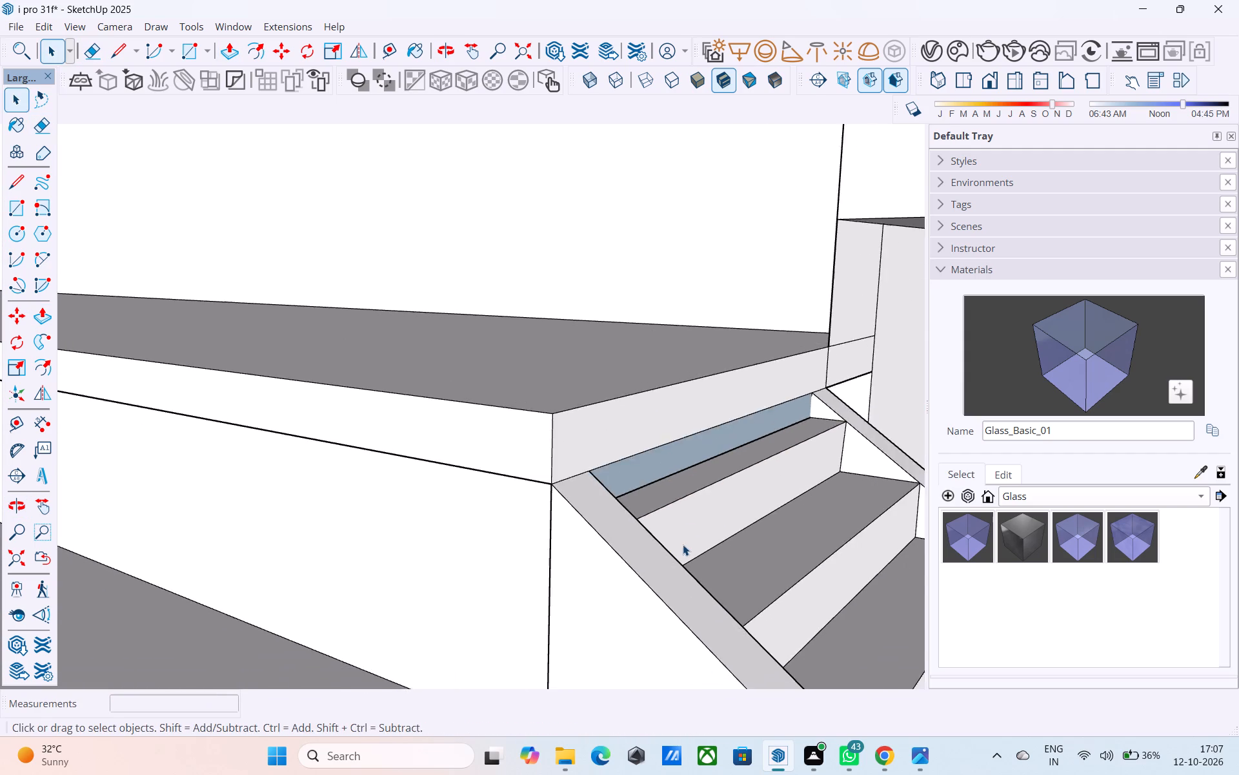
middle_click_drag(682, 545, 712, 603)
scroll(701, 561, "down", 5)
middle_click_drag(771, 422, 789, 440)
scroll(789, 440, "up", 8)
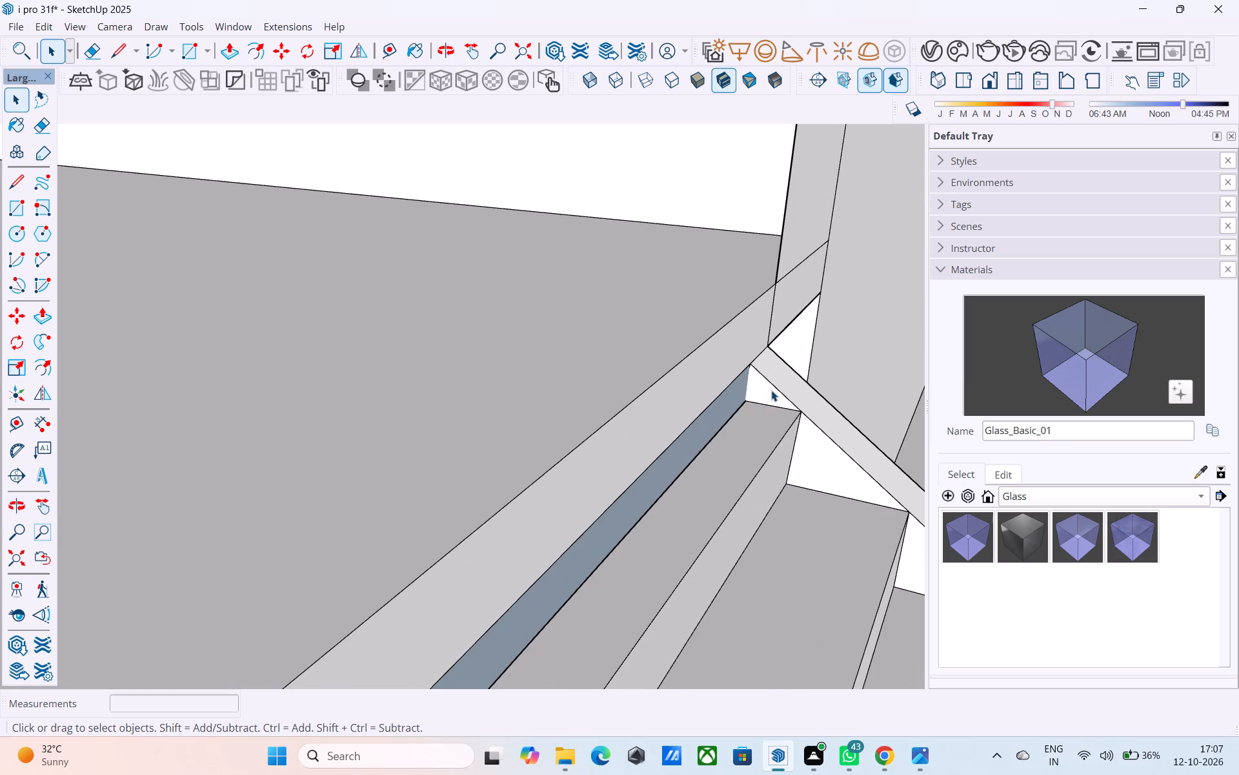
scroll(768, 397, "down", 5)
middle_click_drag(610, 491, 601, 390, "shift")
middle_click_drag(680, 515, 618, 437)
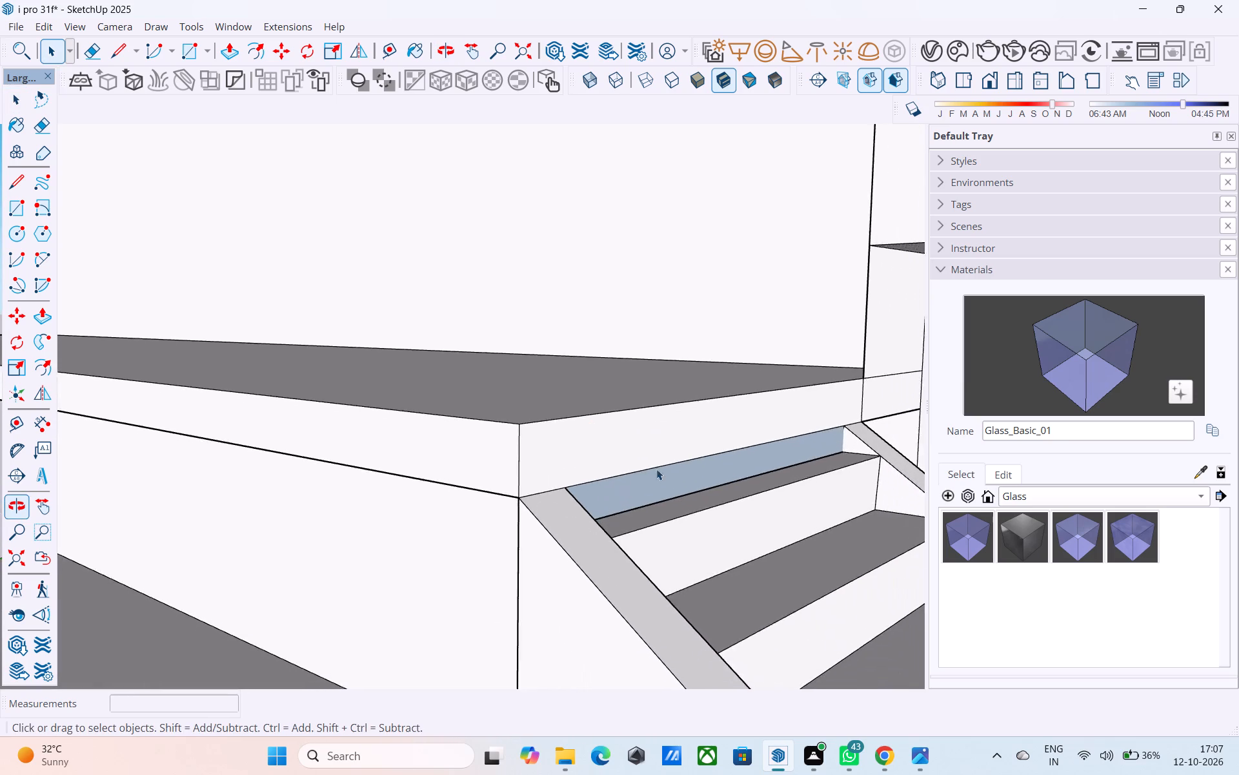
scroll(662, 474, "up", 4)
left_click(656, 498)
right_click(654, 498)
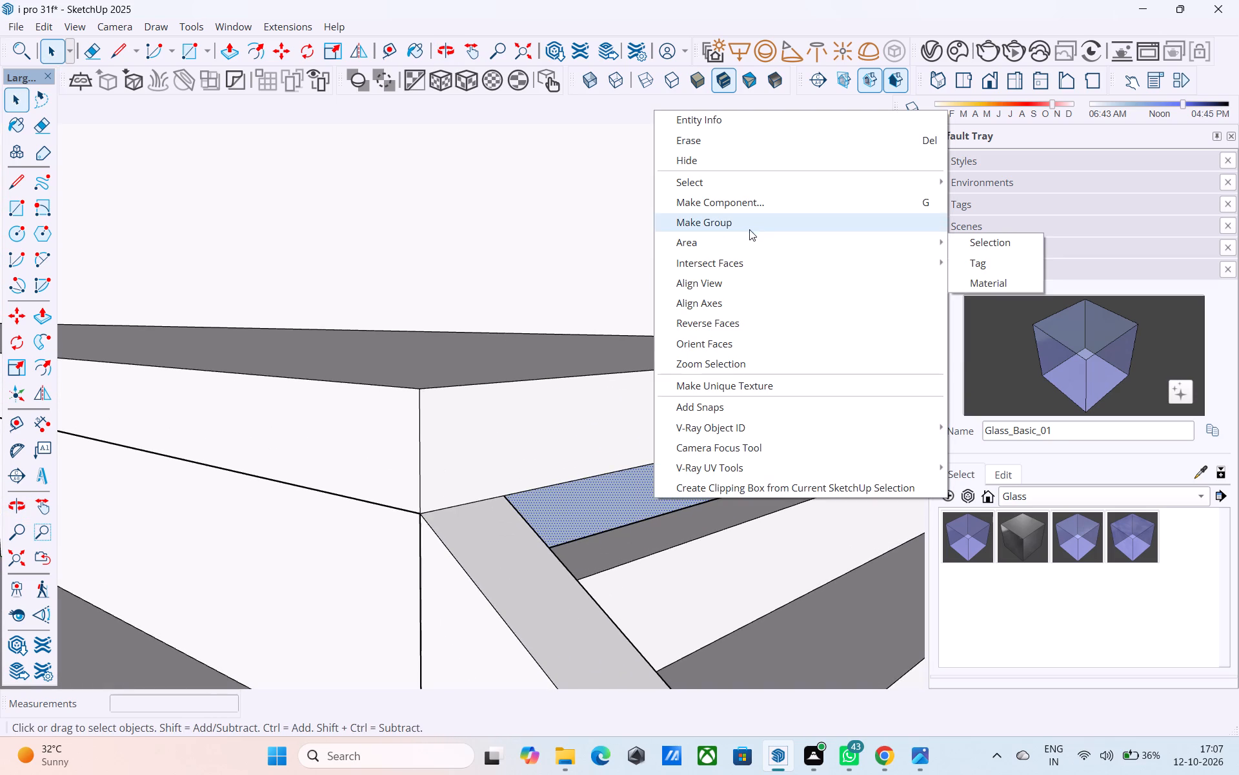
left_click(731, 326)
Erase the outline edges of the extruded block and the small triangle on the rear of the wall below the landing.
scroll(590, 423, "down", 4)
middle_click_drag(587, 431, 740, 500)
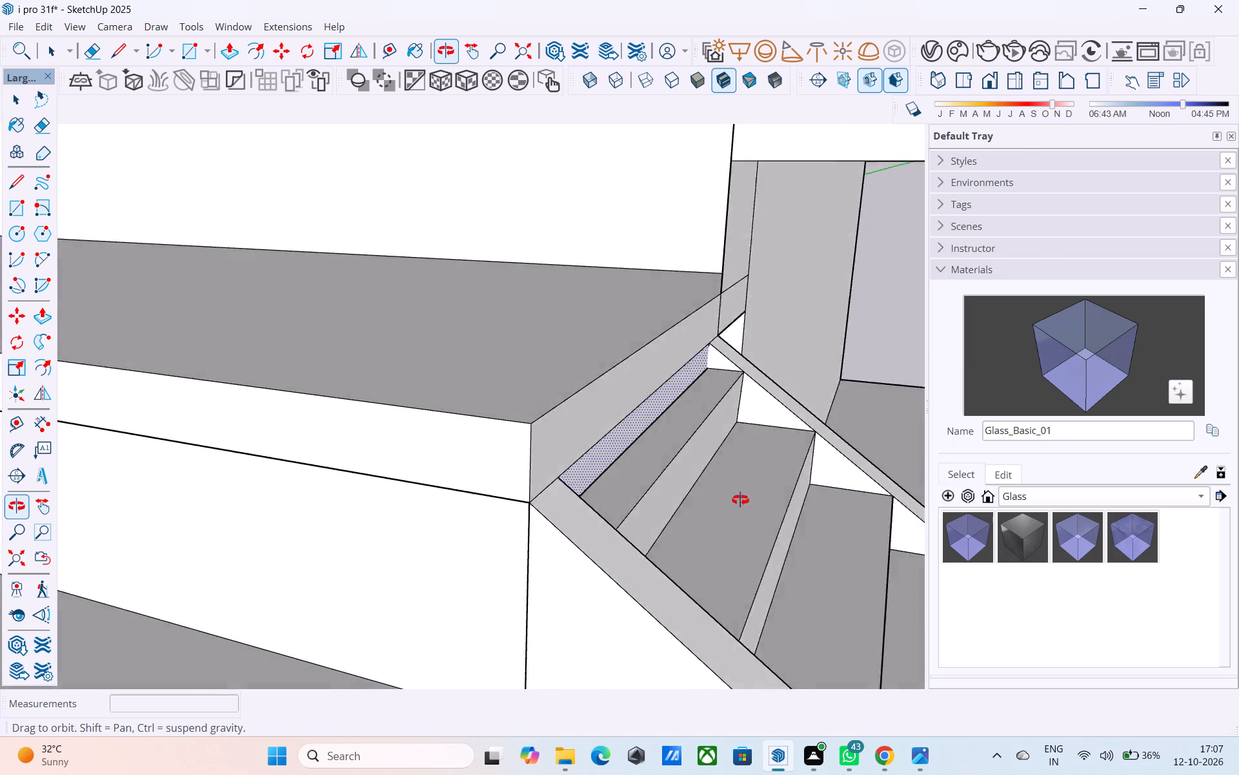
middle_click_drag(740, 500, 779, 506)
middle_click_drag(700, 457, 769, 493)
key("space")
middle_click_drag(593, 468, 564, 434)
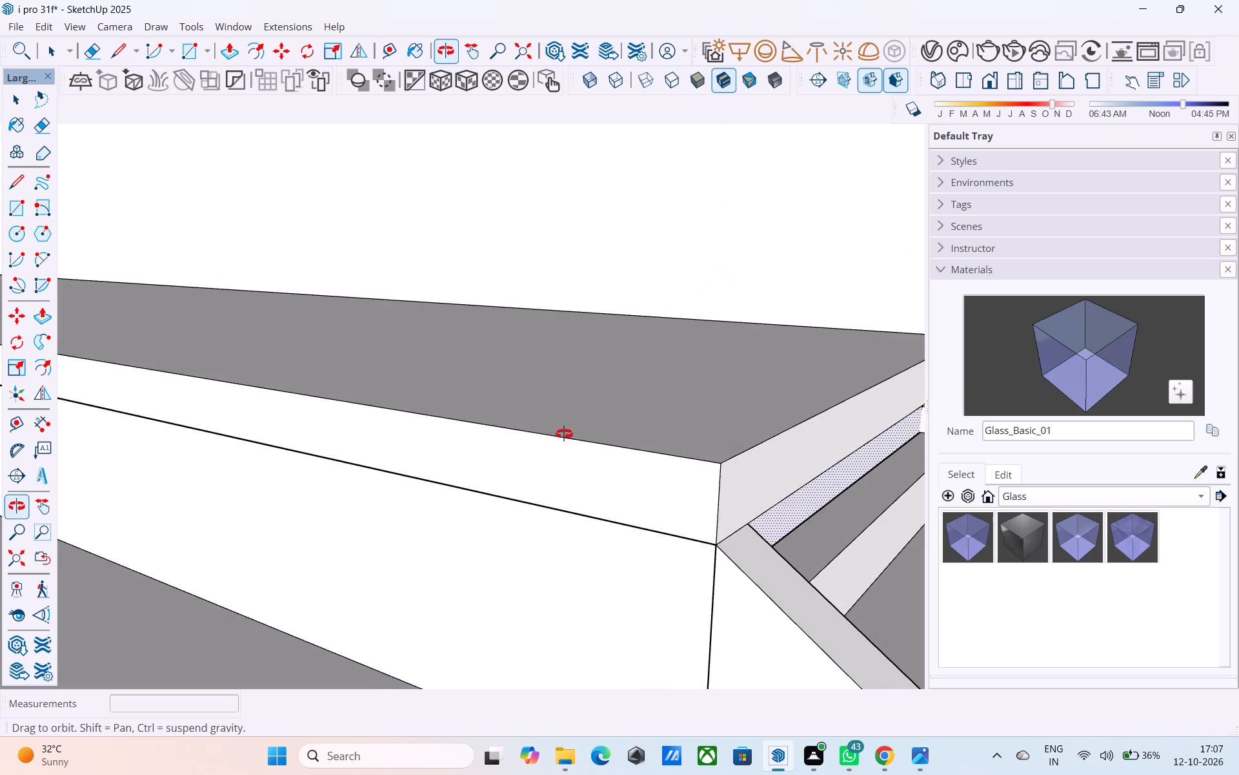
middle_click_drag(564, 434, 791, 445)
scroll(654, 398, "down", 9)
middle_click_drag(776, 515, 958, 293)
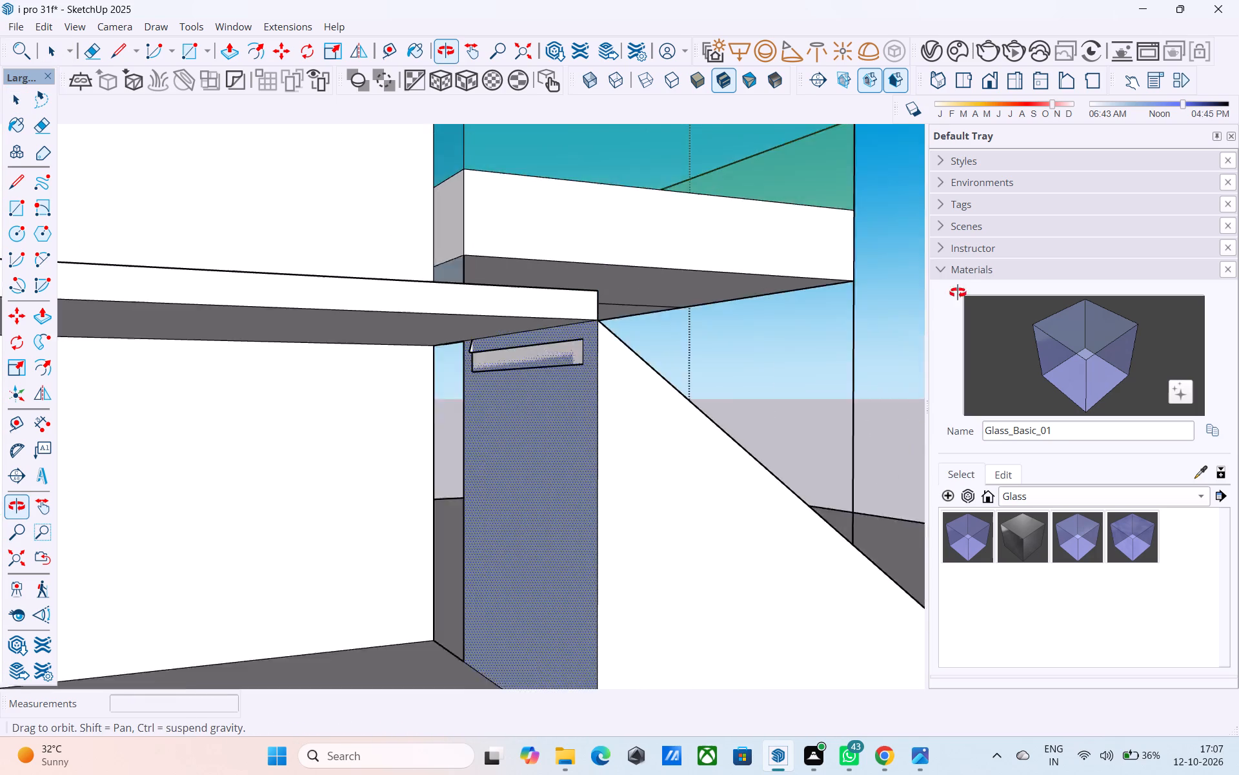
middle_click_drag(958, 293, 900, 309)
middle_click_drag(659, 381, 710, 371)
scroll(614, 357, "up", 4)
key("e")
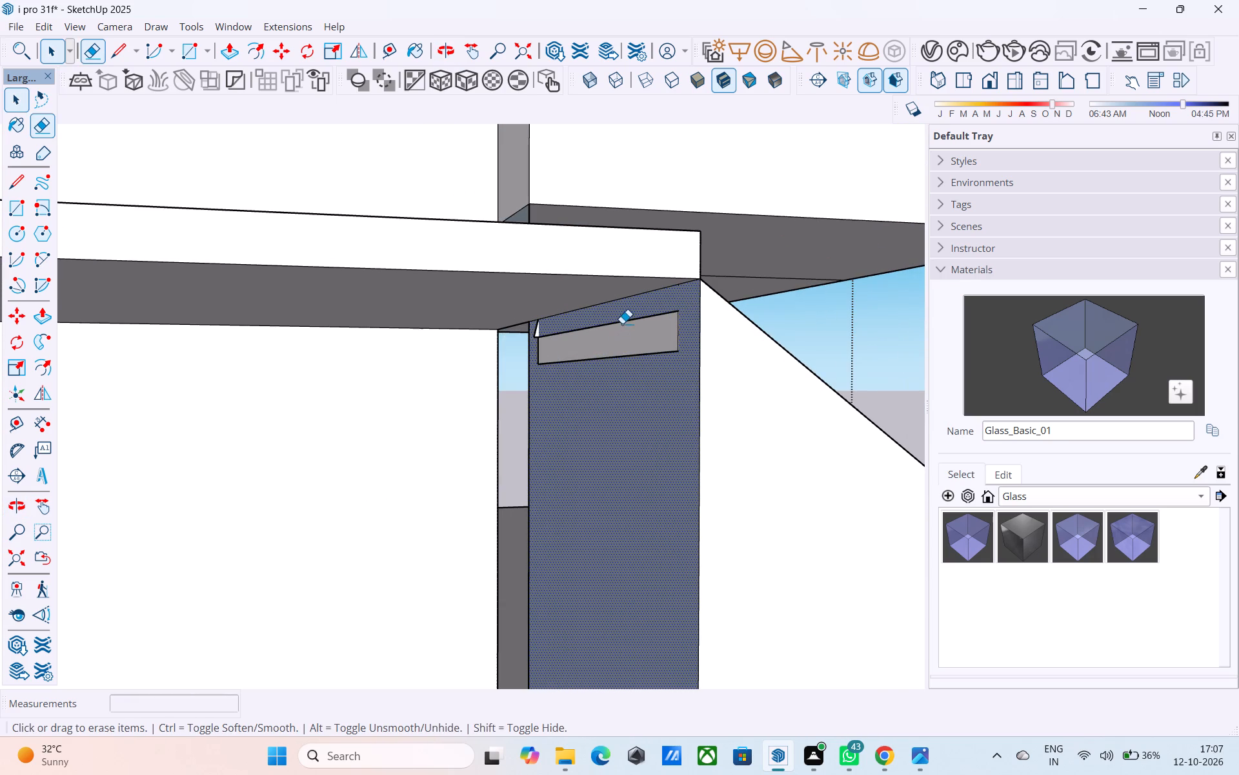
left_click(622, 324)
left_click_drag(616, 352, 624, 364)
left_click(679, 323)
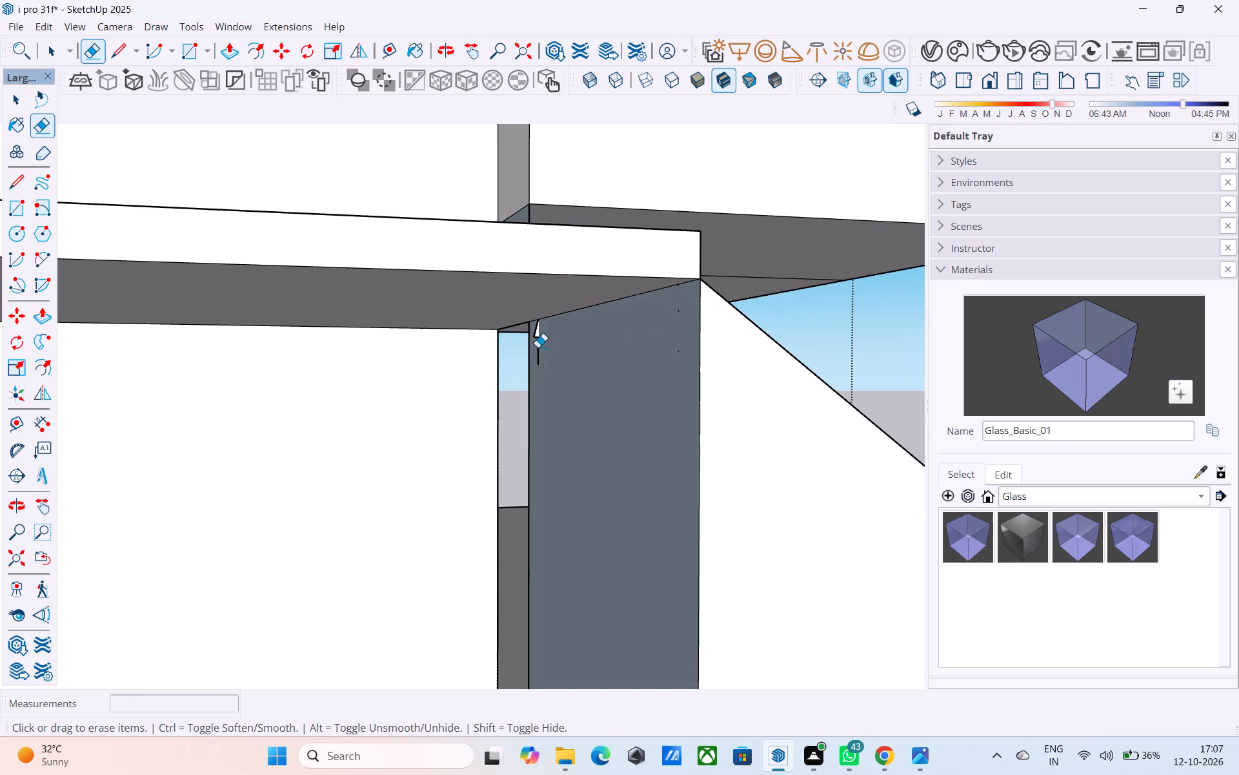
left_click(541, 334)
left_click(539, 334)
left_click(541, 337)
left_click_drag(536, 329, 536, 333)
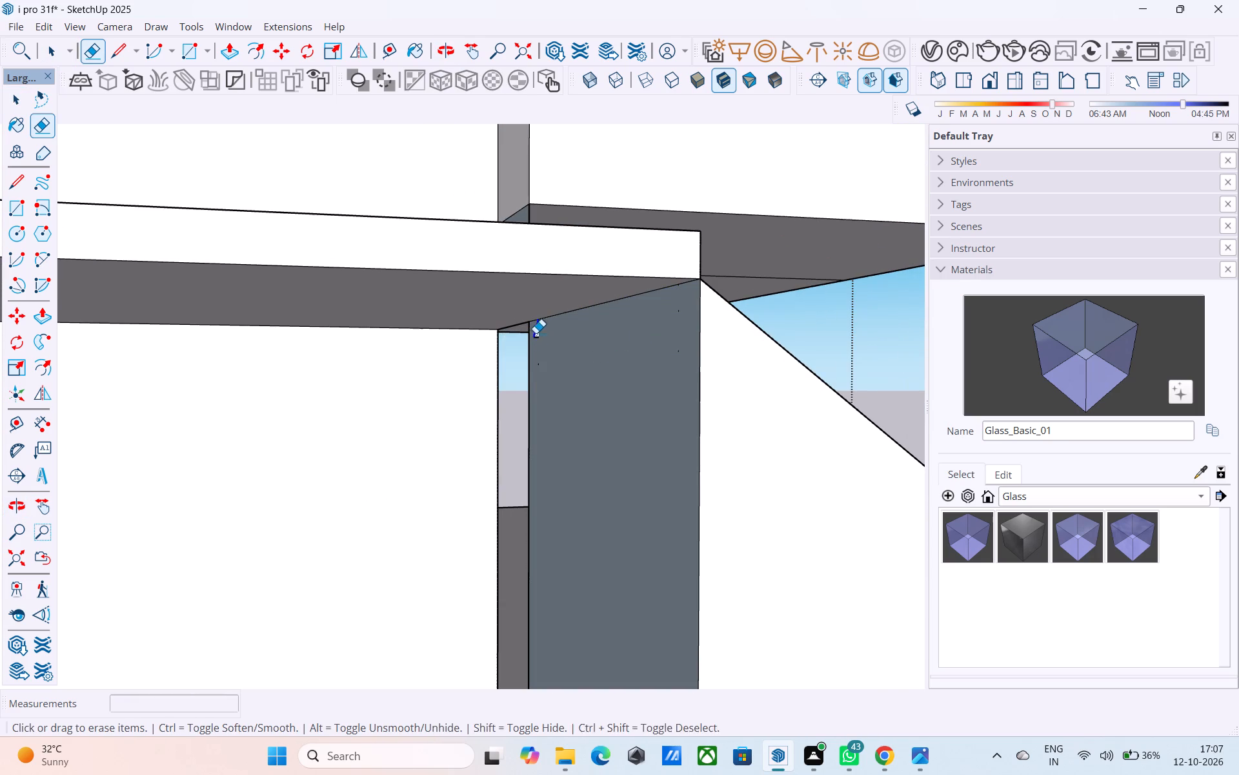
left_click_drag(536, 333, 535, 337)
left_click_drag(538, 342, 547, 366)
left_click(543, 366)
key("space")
Draw an edge about 4 7/8" long from the top riser's far corner to the wall below the landing.
middle_click_drag(590, 383, 391, 479)
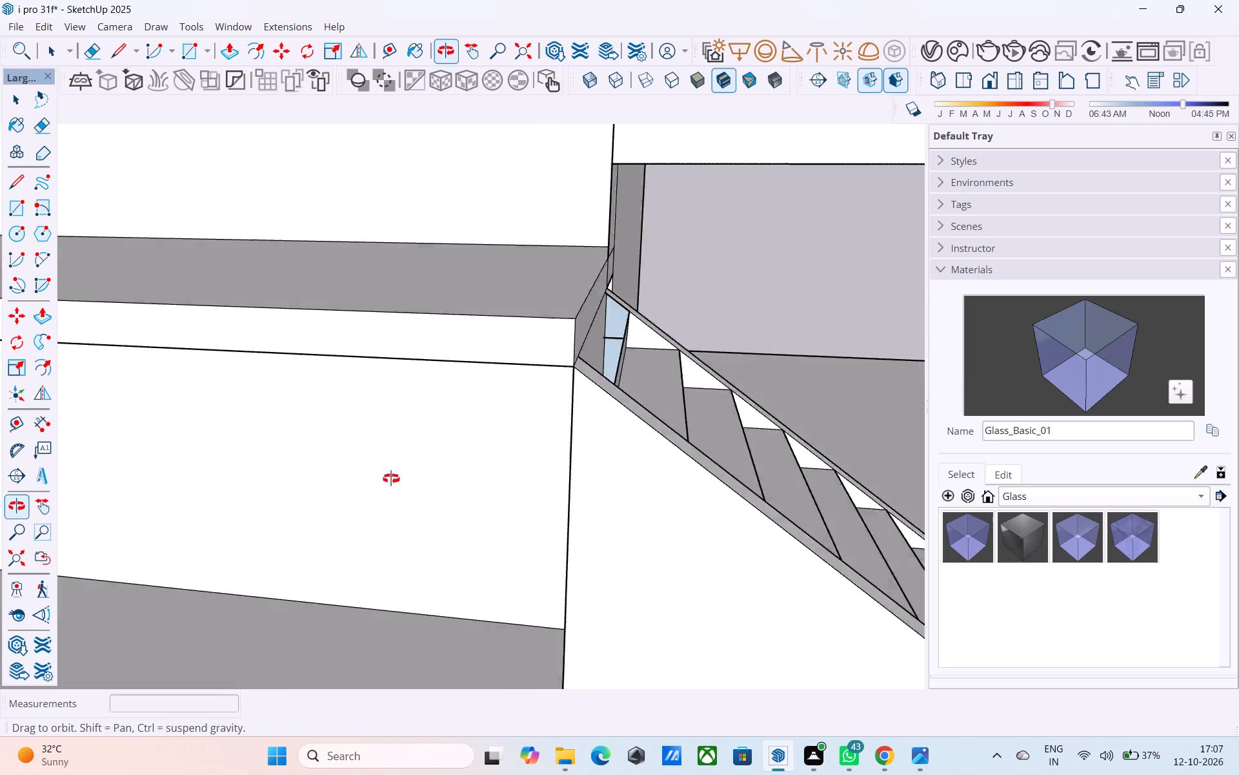
middle_click_drag(391, 479, 283, 481)
middle_click_drag(609, 372, 437, 427)
scroll(448, 428, "up", 4)
middle_click_drag(742, 363, 826, 349)
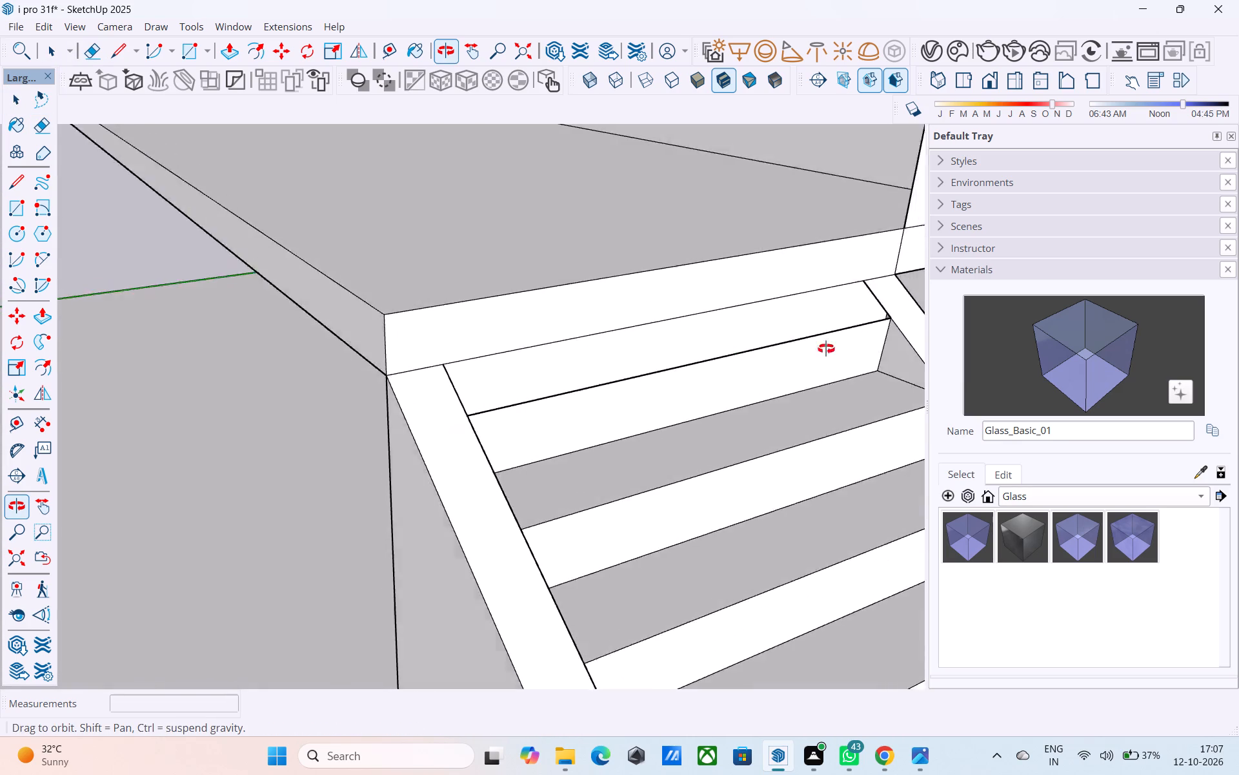
middle_click_drag(826, 349, 960, 291)
scroll(801, 267, "up", 4)
key("l")
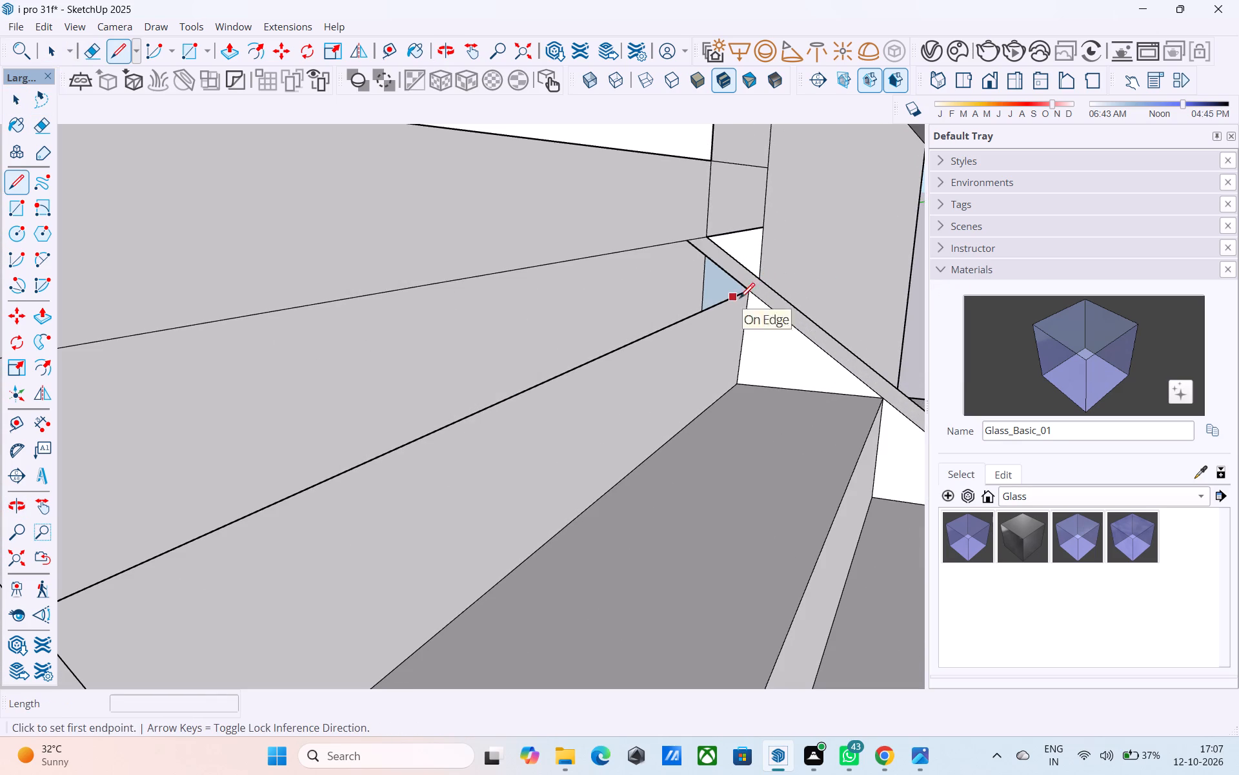
left_click(754, 294)
left_click(682, 284)
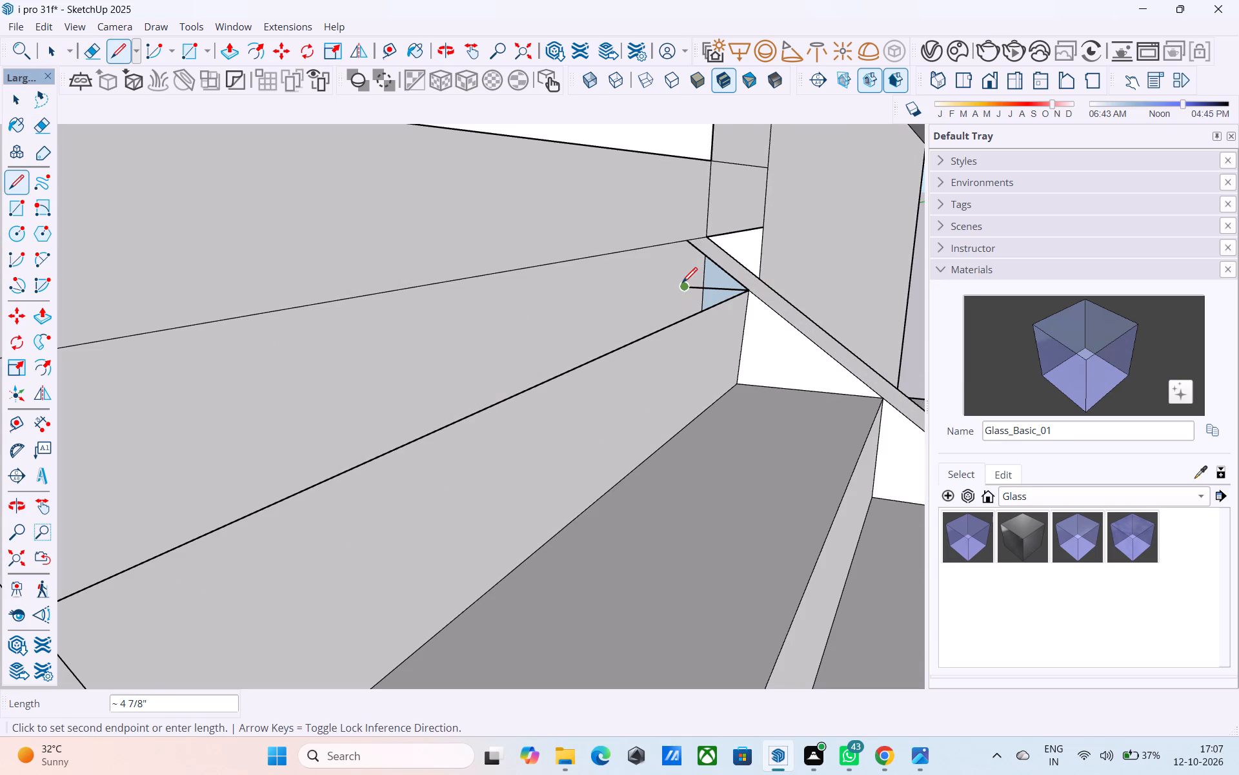
key("space")
Draw a rectangular top tread from the new edge's wall end across to the opposite stringer, behind the top riser.
scroll(715, 313, "down", 7)
middle_click_drag(745, 333, 807, 393)
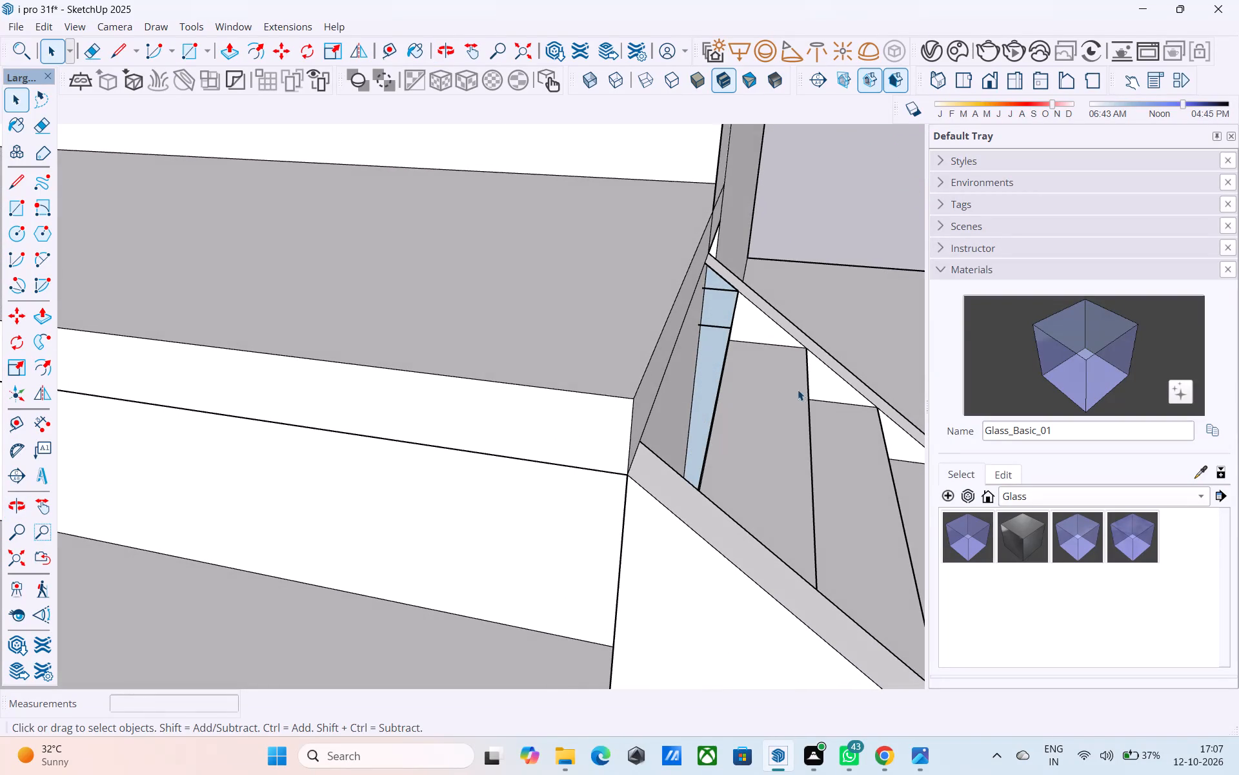
key("r")
middle_click_drag(742, 377, 680, 335)
scroll(724, 304, "up", 3)
left_click(719, 311)
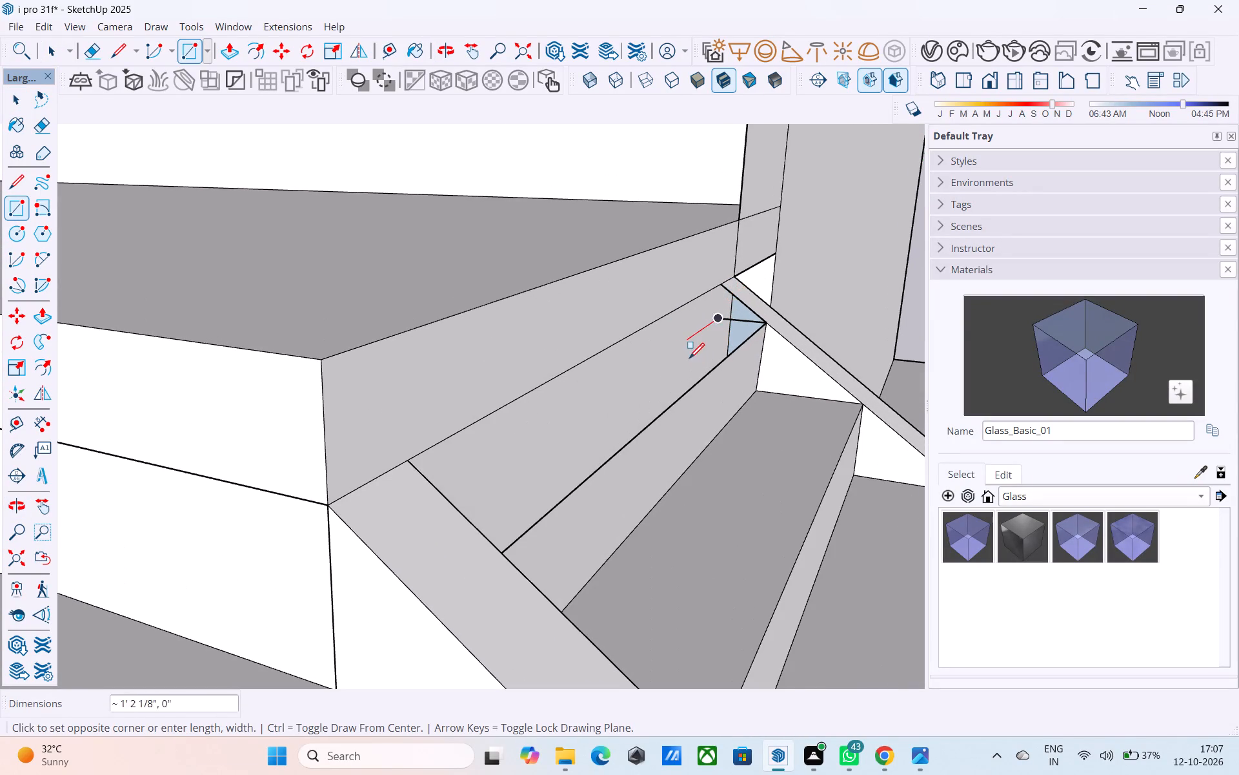
scroll(689, 367, "down", 3)
middle_click_drag(618, 411, 294, 413, "shift")
middle_click_drag(515, 504, 492, 479)
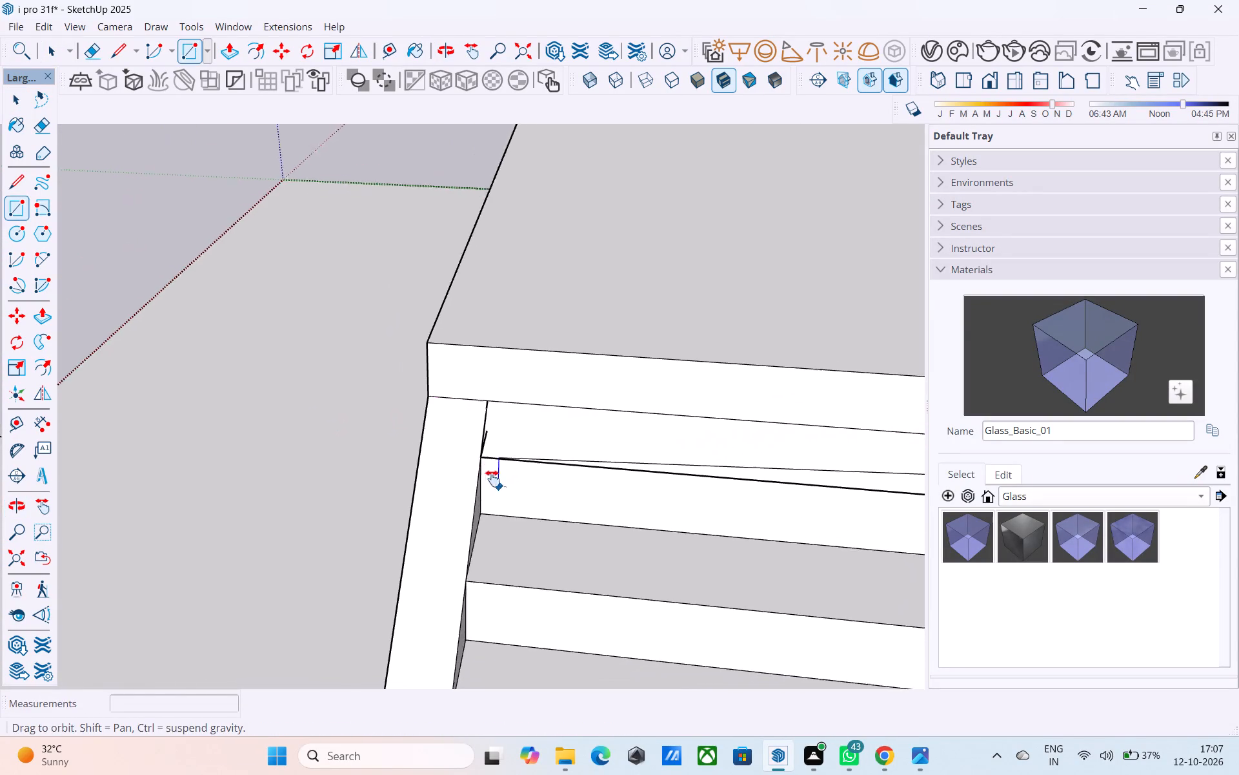
middle_click_drag(492, 479, 497, 477)
scroll(492, 477, "up", 8)
left_click(471, 418)
scroll(472, 418, "down", 11)
key("space")
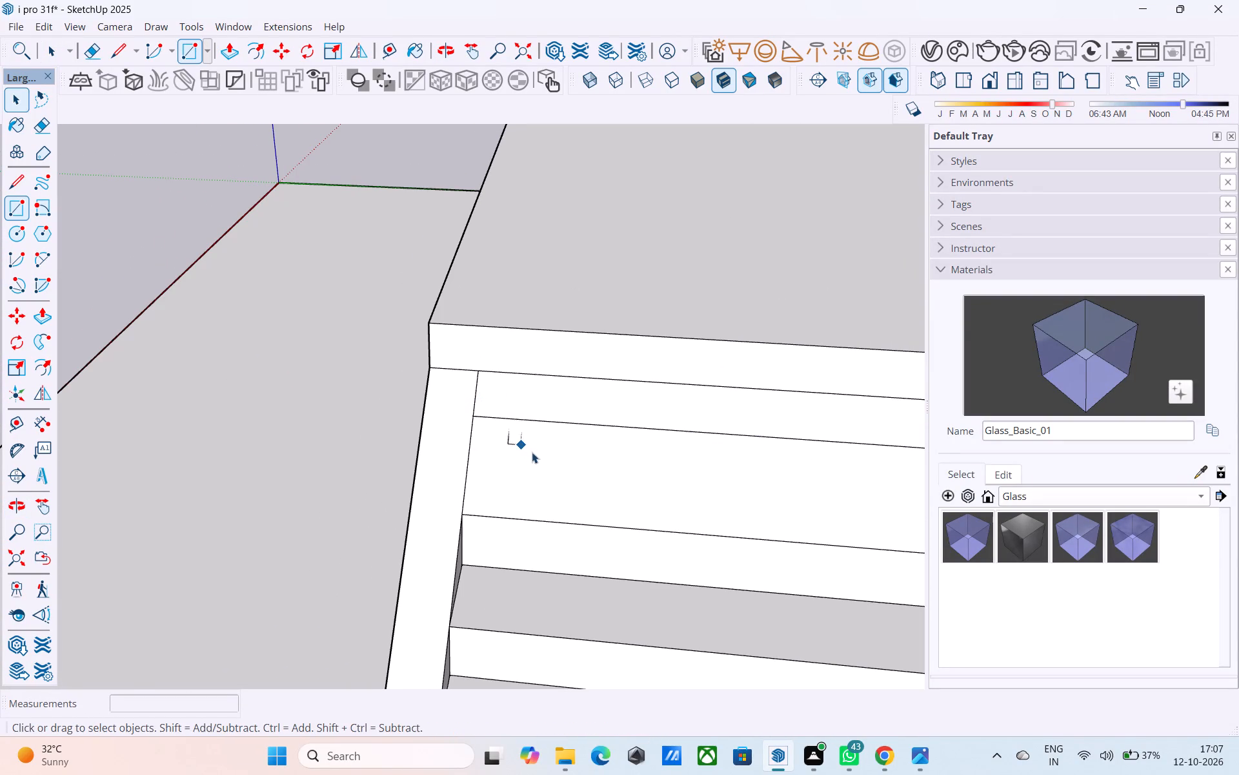
Delete the two sloping faces covering the top treads, one below the landing's edge and one below the top riser's edge.
left_click(532, 452)
key("Delete")
left_click(551, 397)
key("Delete")
Push/Pull the rear face of the staircase wall below the landing by 6".
scroll(516, 437, "down", 1)
middle_click_drag(514, 439, 579, 425)
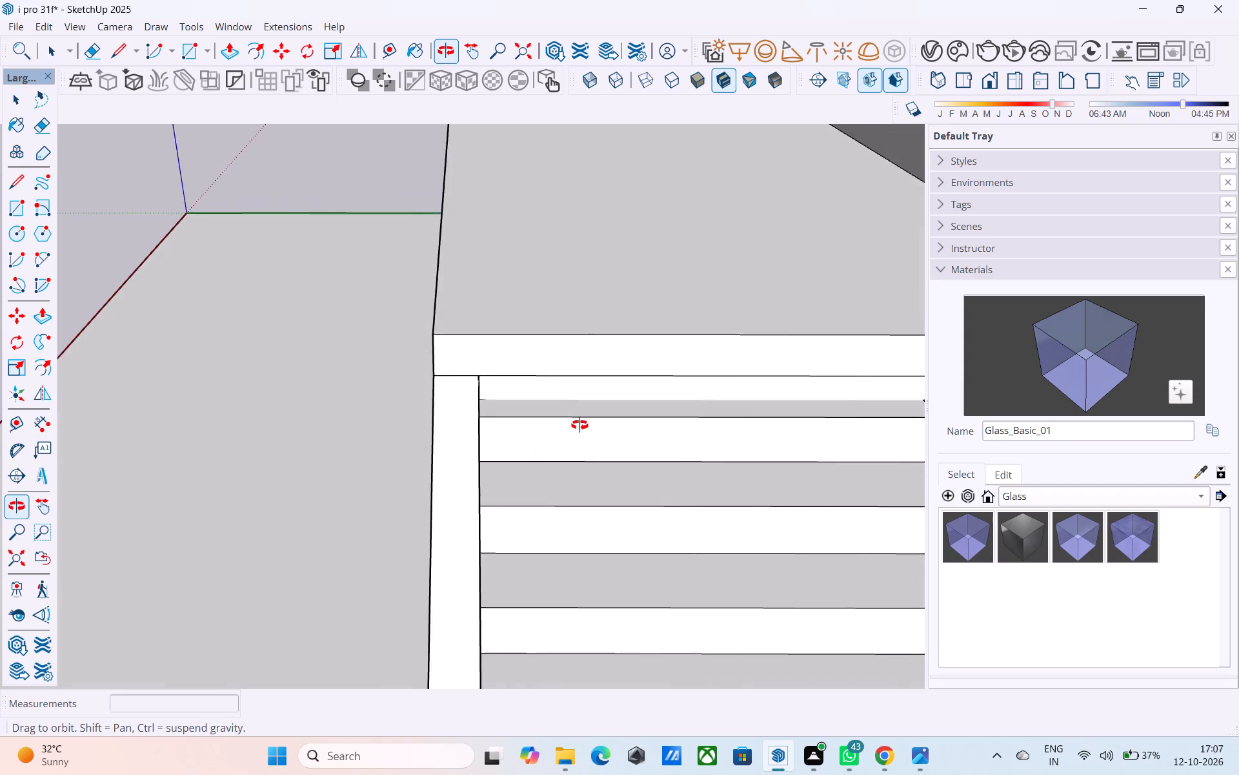
middle_click_drag(579, 425, 809, 359)
middle_click_drag(461, 457, 908, 348)
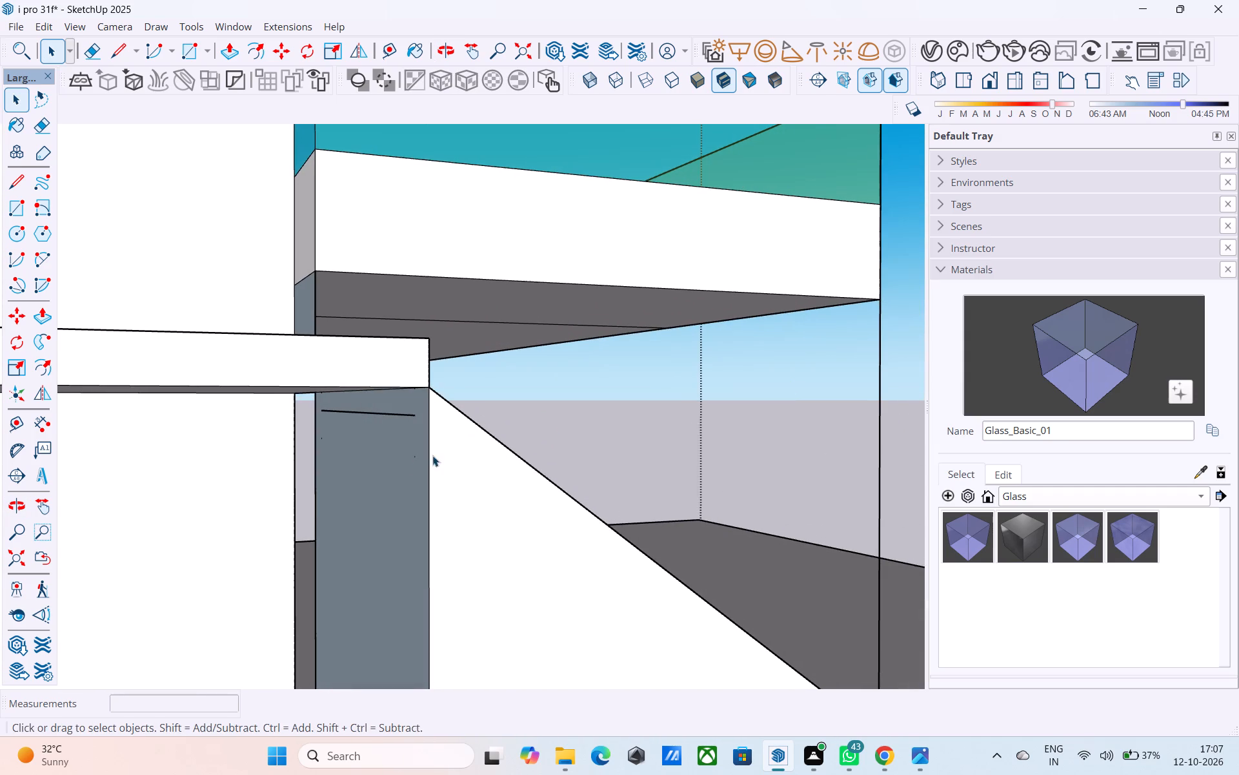
middle_click_drag(499, 447, 560, 434, "shift")
left_click(462, 457)
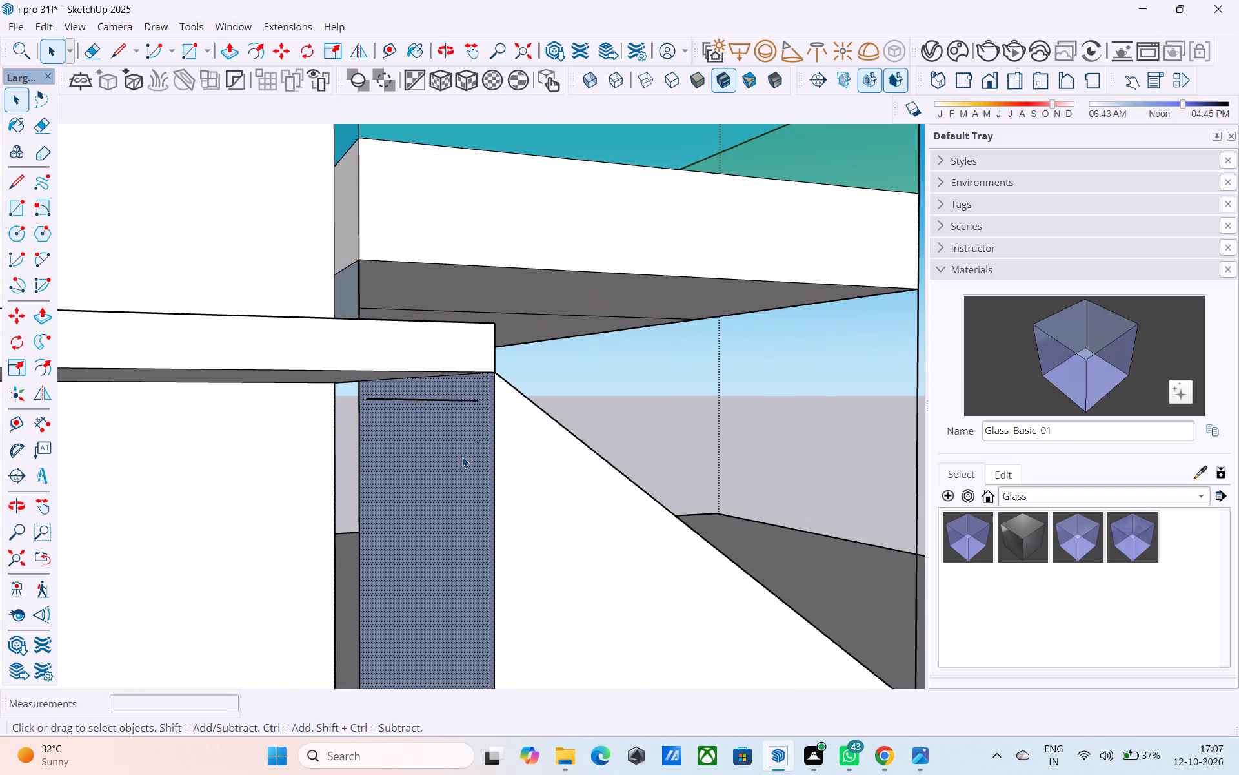
left_click(462, 457)
key("p")
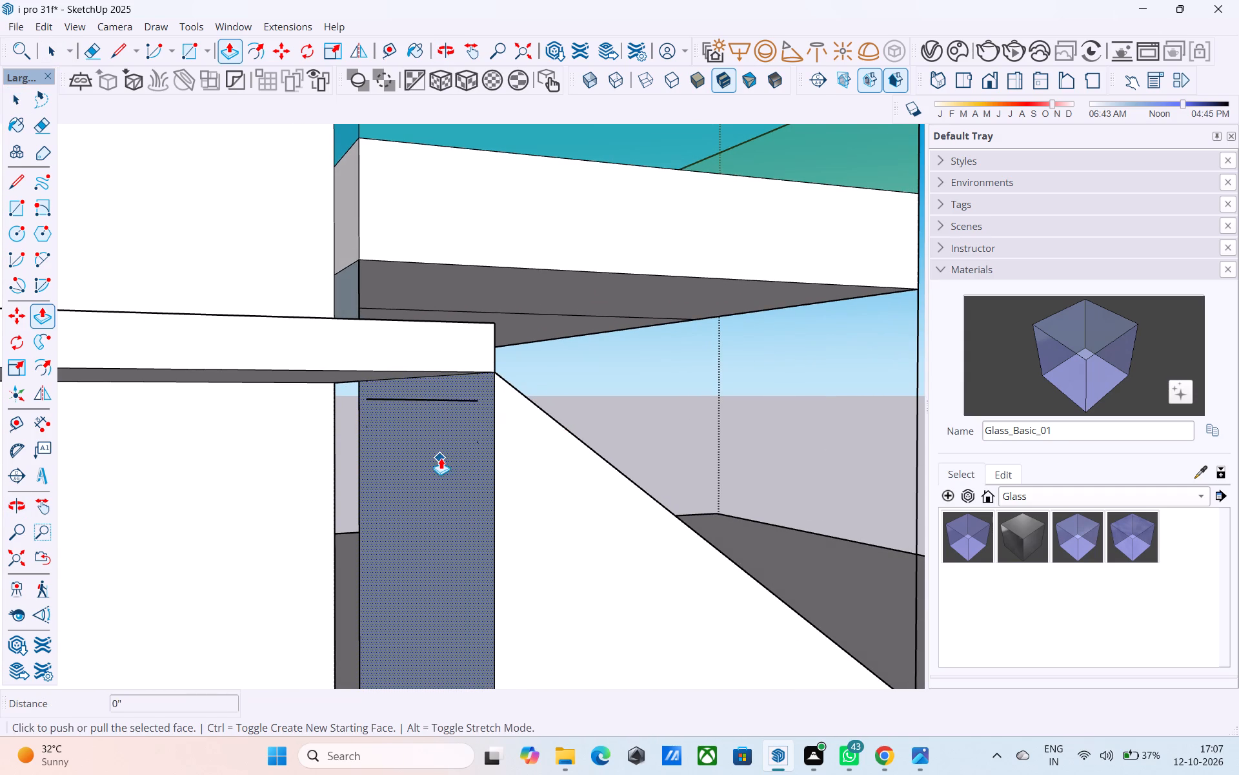
left_click(446, 458)
key("6")
key("shift+quotedbl")
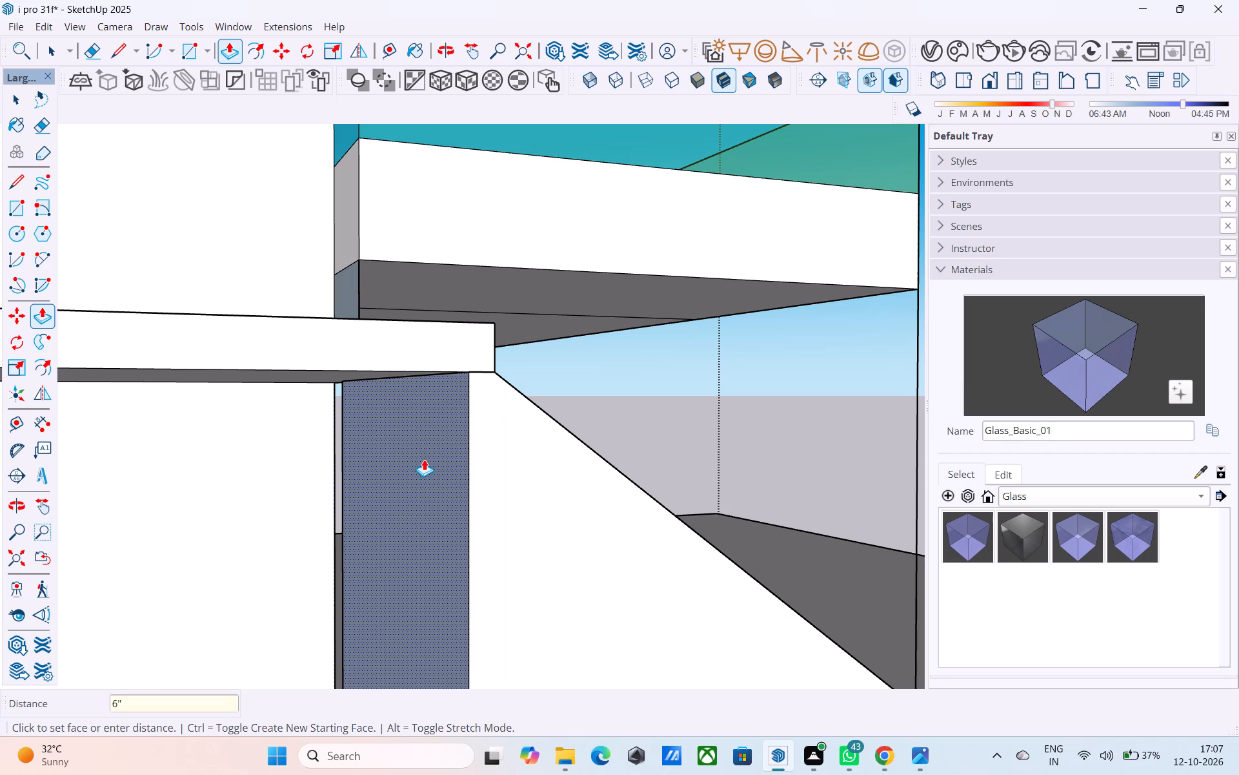
key("Return")
key("space")
Reverse the small side face beneath the landing, beside the top tread at the stringer's upper end.
scroll(443, 475, "down", 5)
middle_click_drag(449, 483, 163, 559)
middle_click_drag(487, 460, 236, 509)
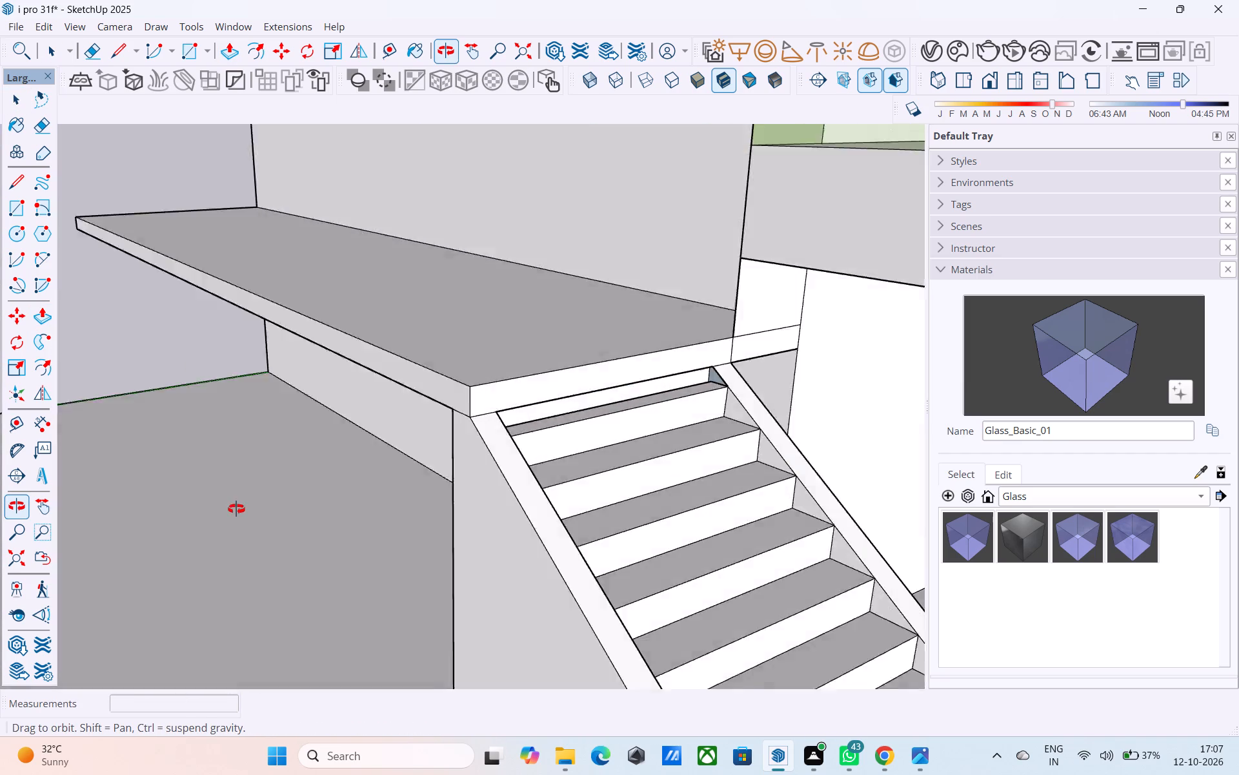
middle_click_drag(236, 509, 536, 415)
scroll(547, 411, "up", 7)
left_click(550, 391)
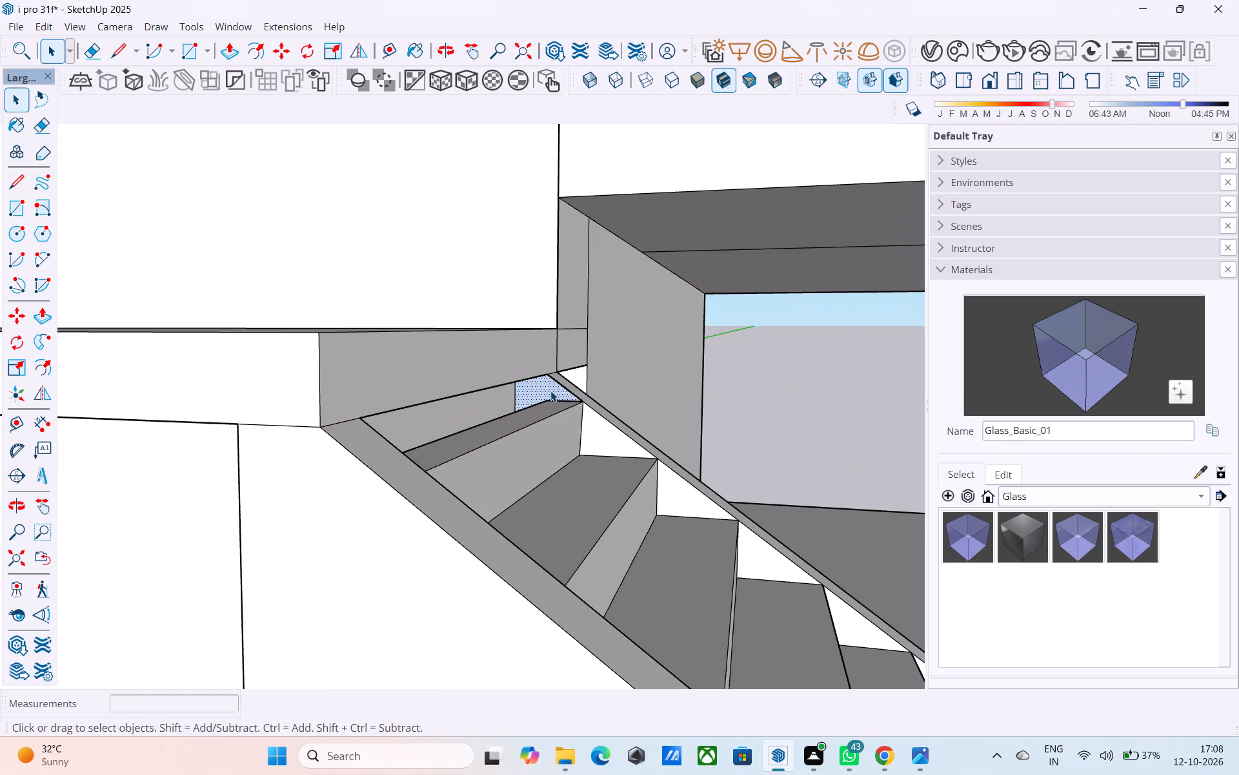
right_click(550, 391)
left_click(606, 212)
scroll(541, 439, "down", 4)
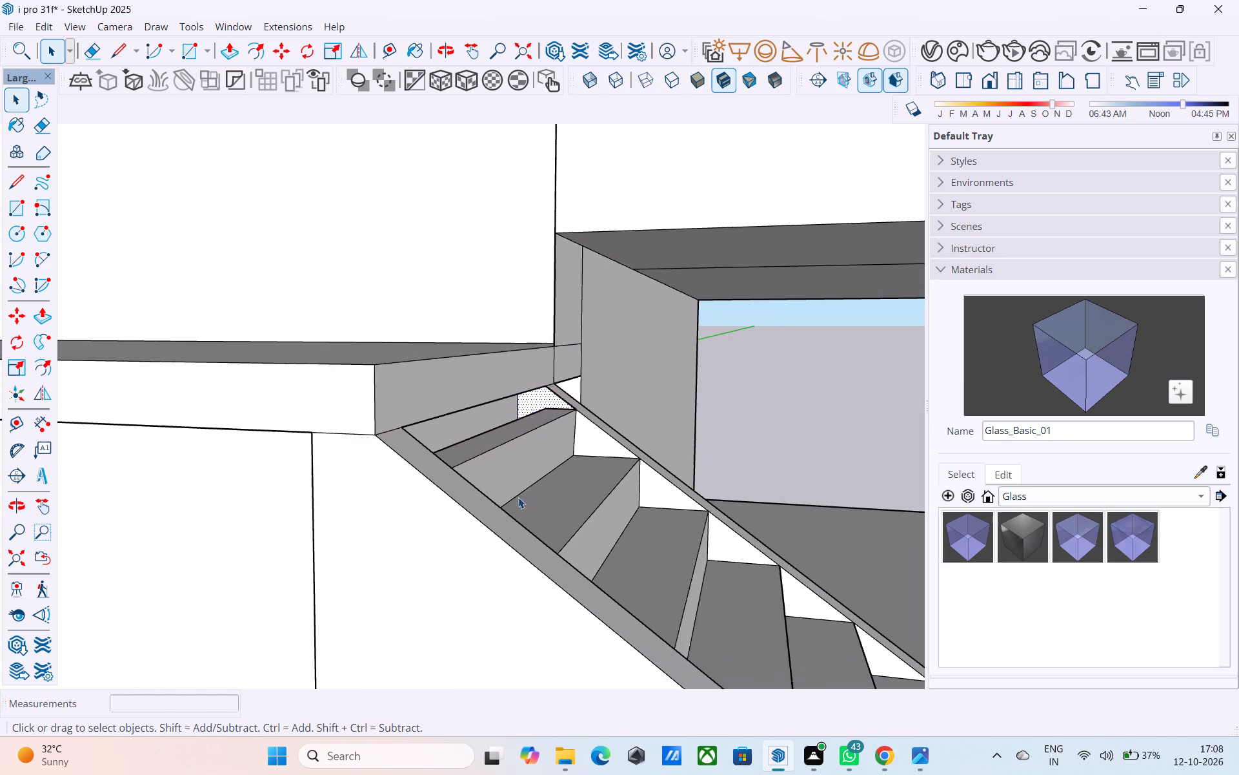
Reverse the rear face of the staircase wall below the landing.
middle_click_drag(501, 510, 725, 485)
scroll(692, 459, "down", 9)
middle_click_drag(626, 483, 649, 490)
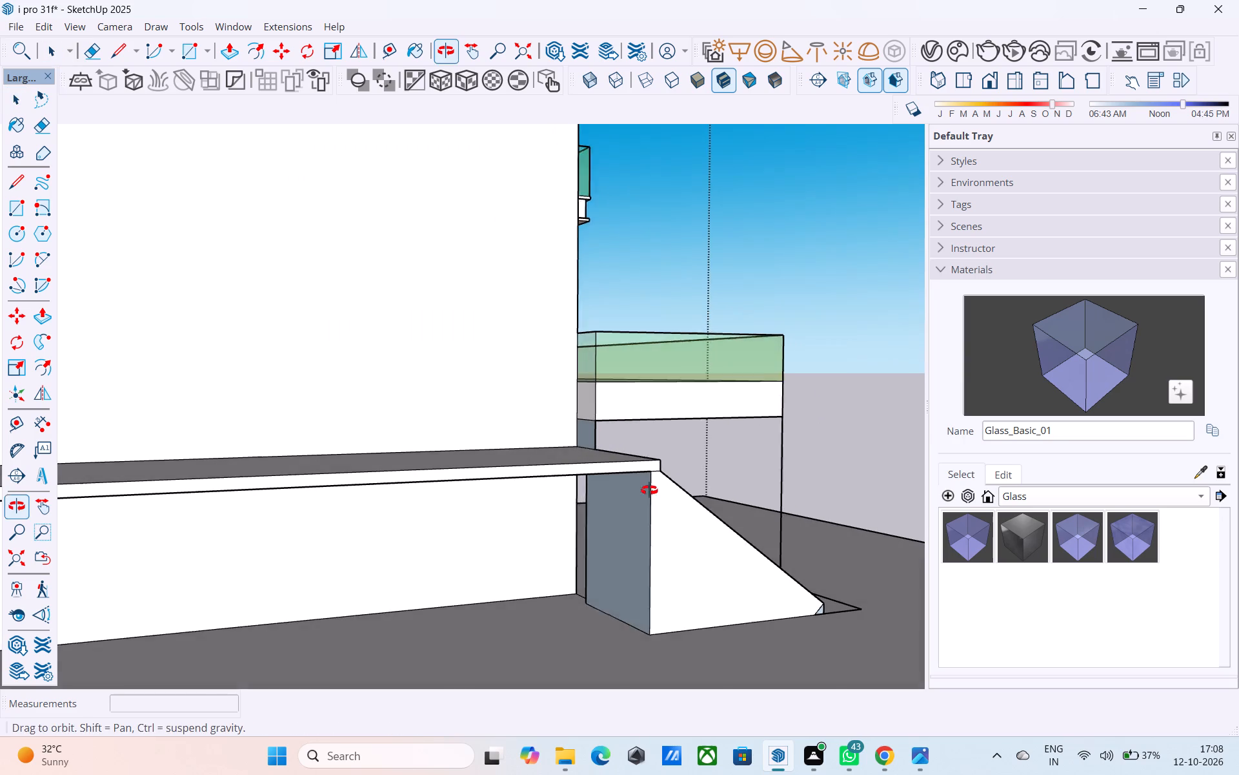
middle_click_drag(649, 490, 670, 496)
left_click(641, 528)
right_click_drag(641, 528, 634, 528)
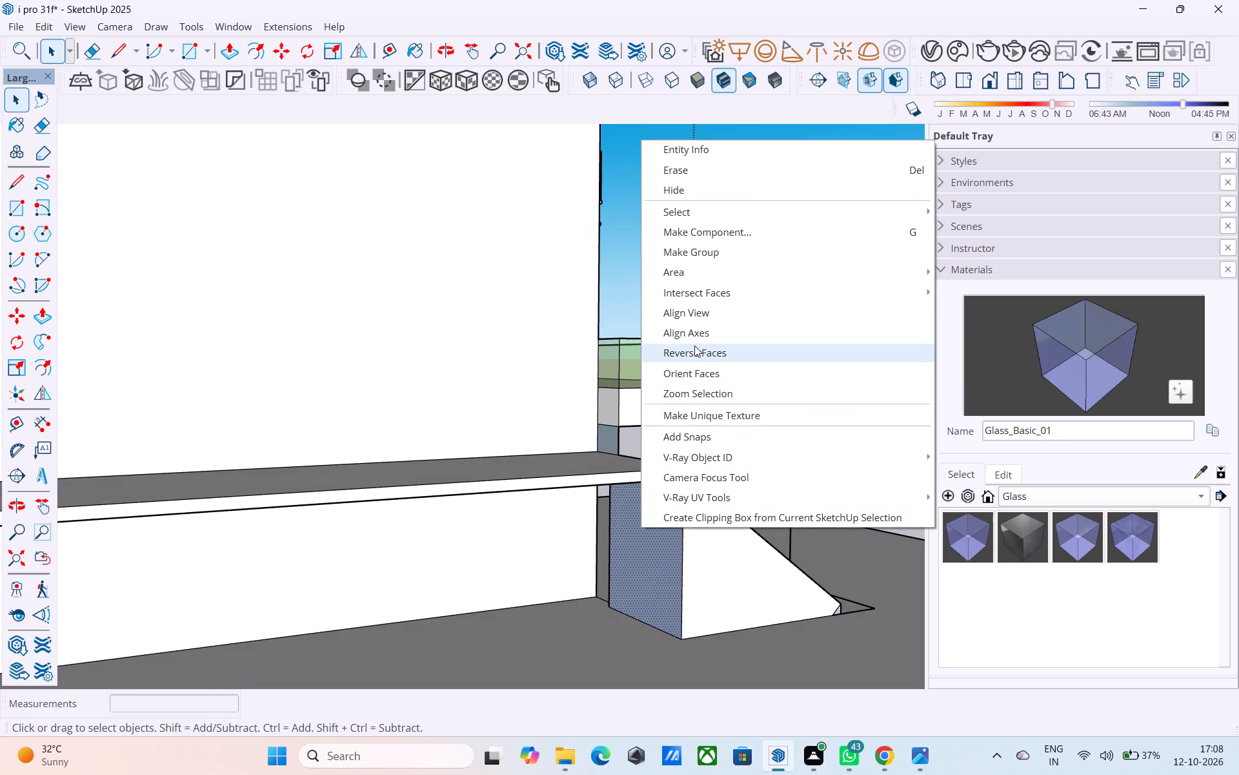
left_click(696, 349)
Draw a vertical edge about 3 9/16" long from the top tread's back corner up to the landing's underside corner.
middle_click_drag(718, 438, 432, 519)
scroll(447, 508, "down", 5)
middle_click_drag(398, 499, 499, 465, "shift")
scroll(467, 525, "up", 19)
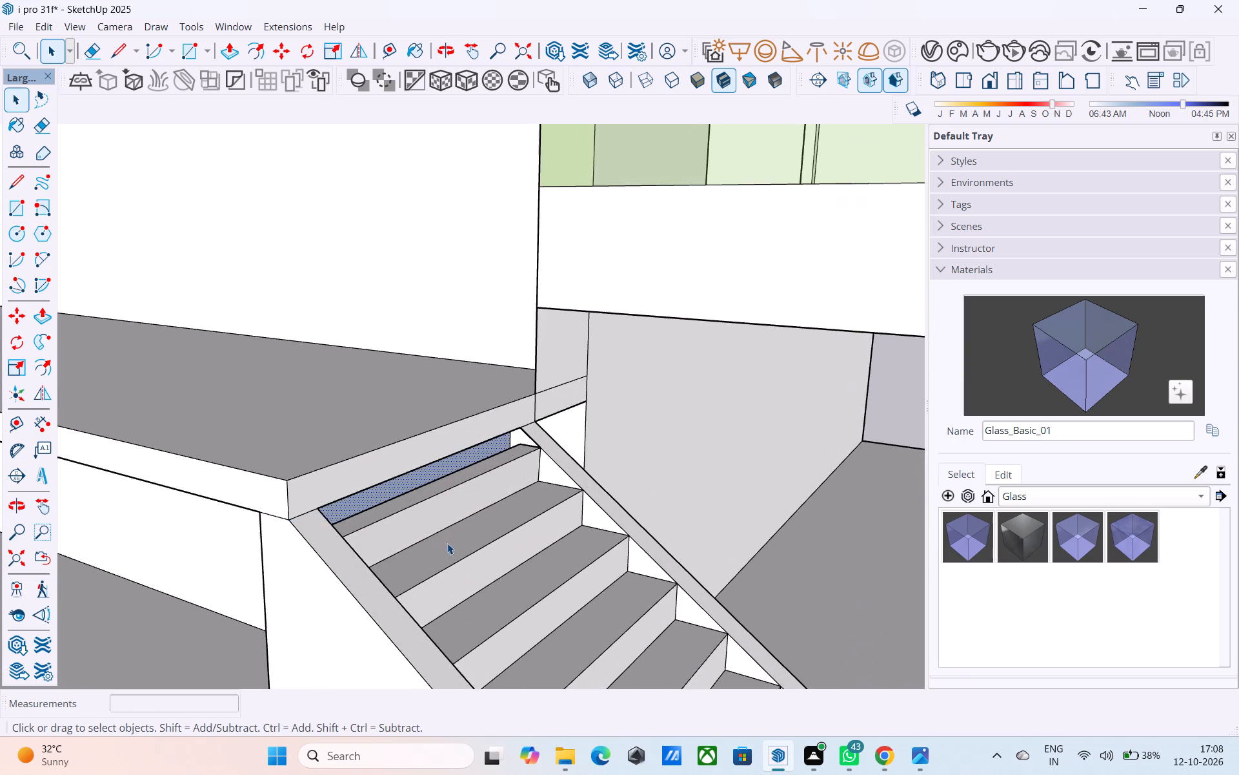
middle_click_drag(447, 542, 515, 573)
scroll(546, 494, "up", 12)
middle_click_drag(565, 471, 582, 443)
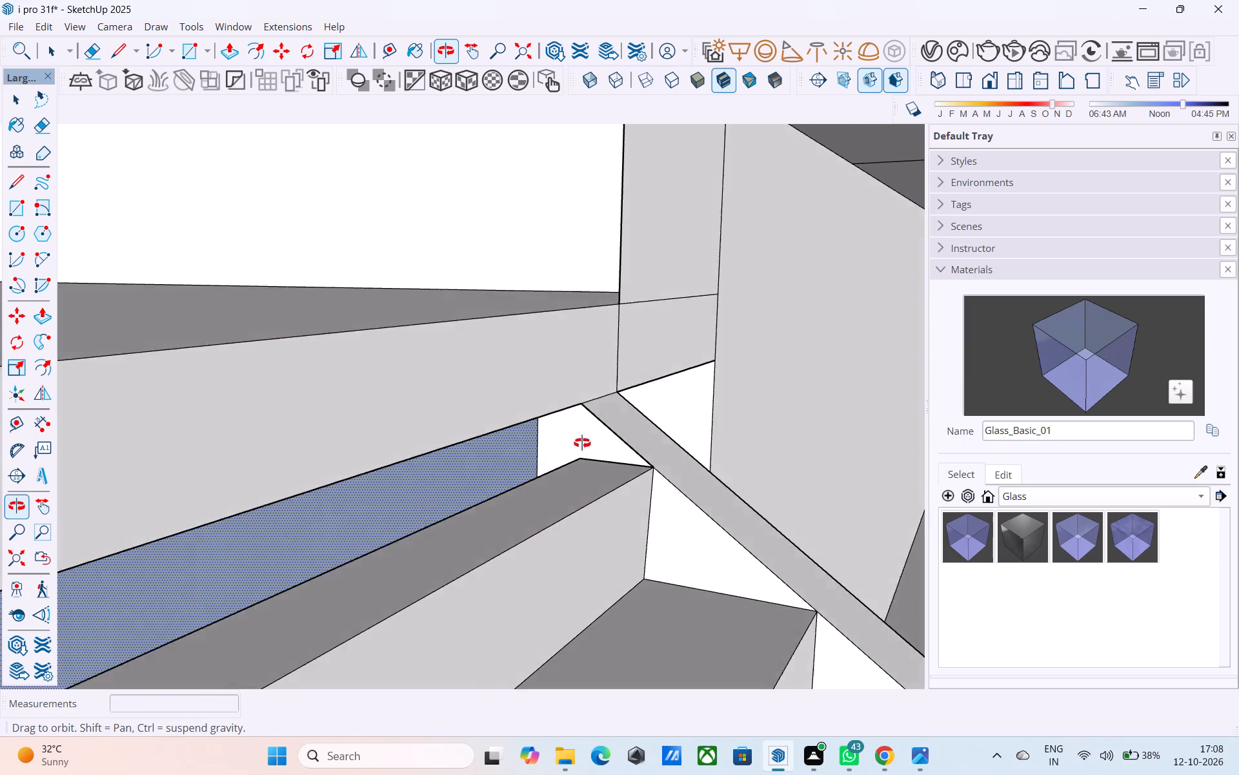
middle_click_drag(582, 443, 644, 410)
scroll(601, 449, "up", 1)
key("p")
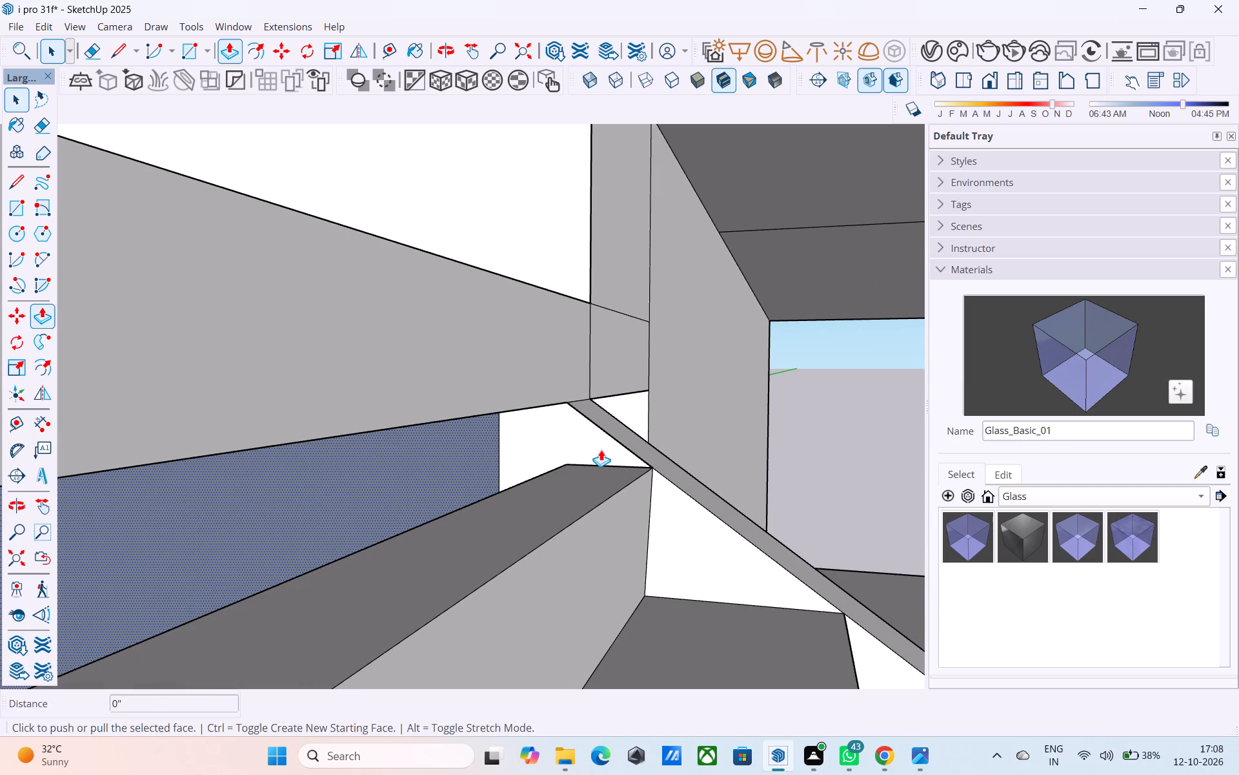
key("l")
left_click(570, 467)
left_click(567, 403)
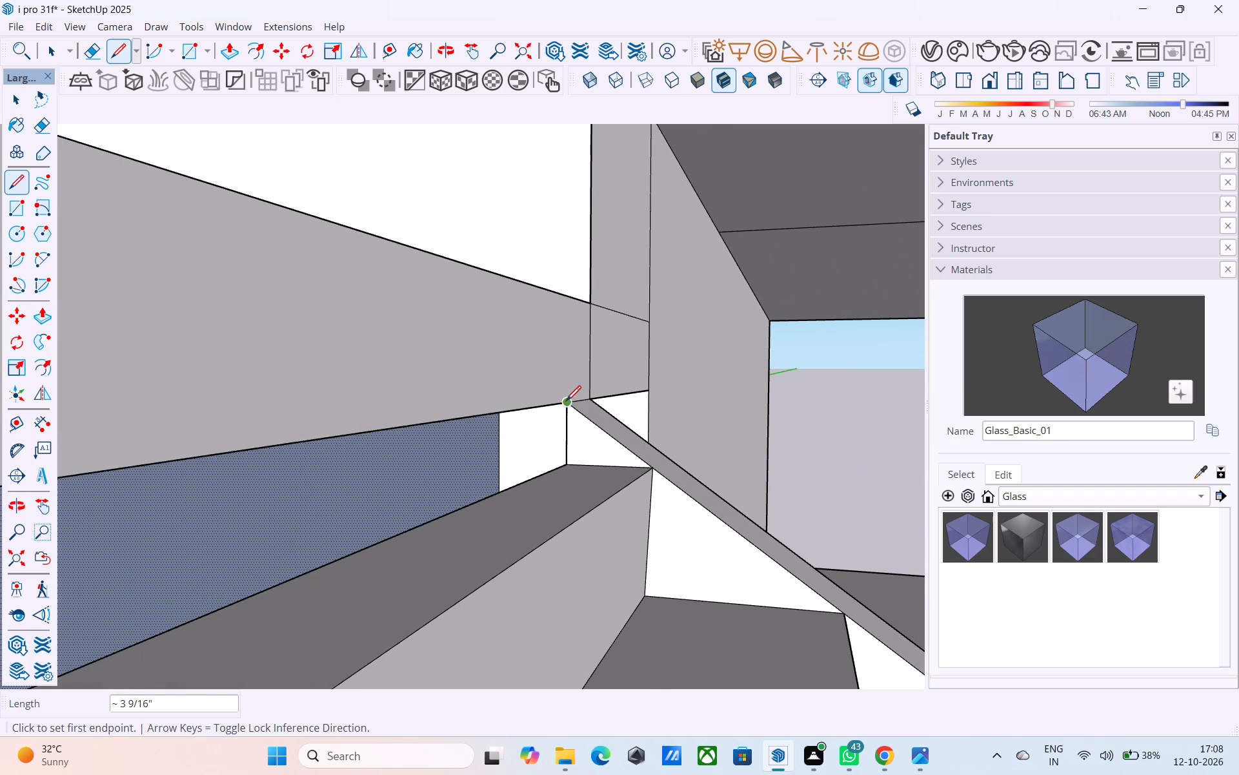
key("space")
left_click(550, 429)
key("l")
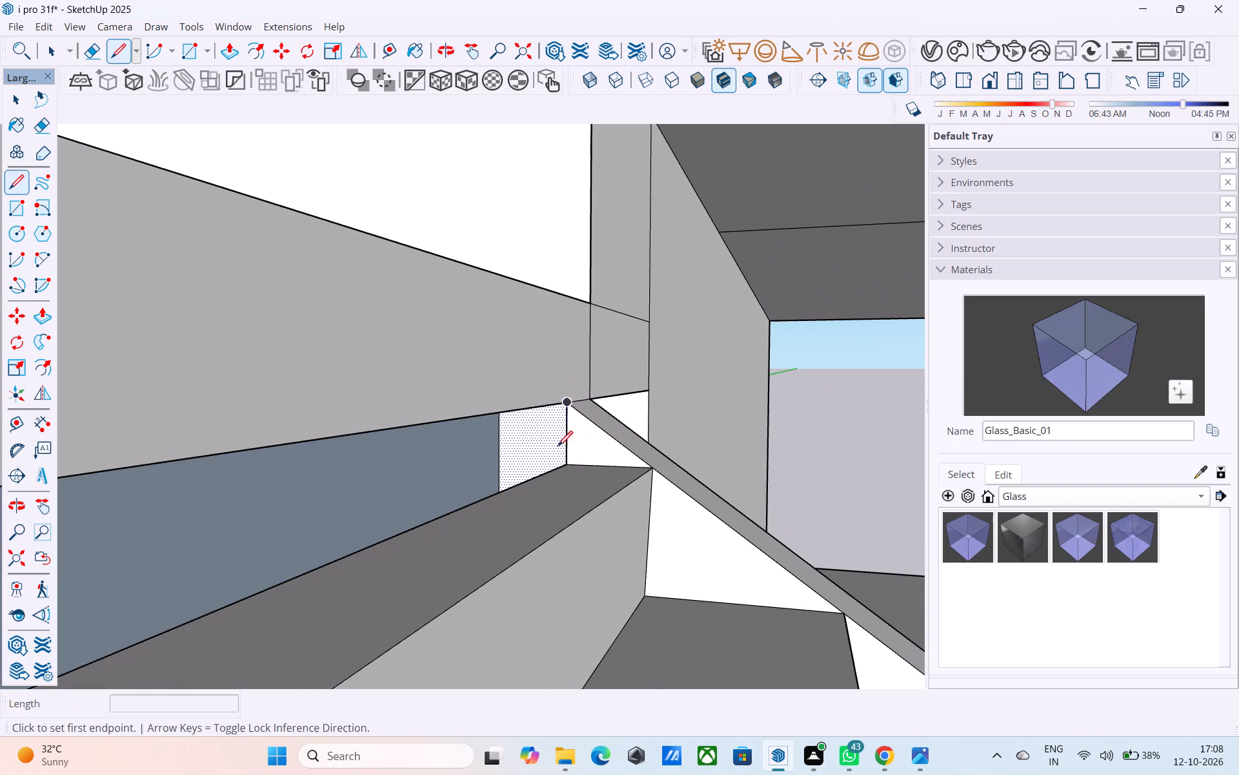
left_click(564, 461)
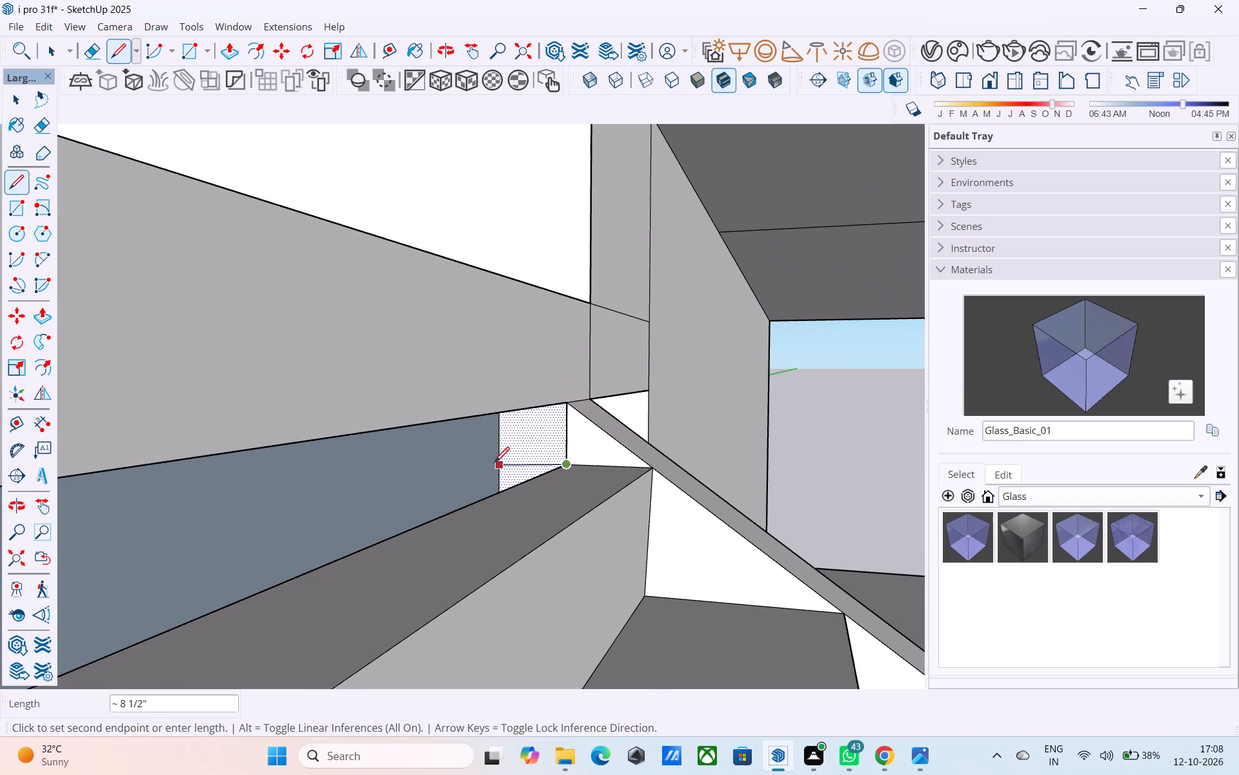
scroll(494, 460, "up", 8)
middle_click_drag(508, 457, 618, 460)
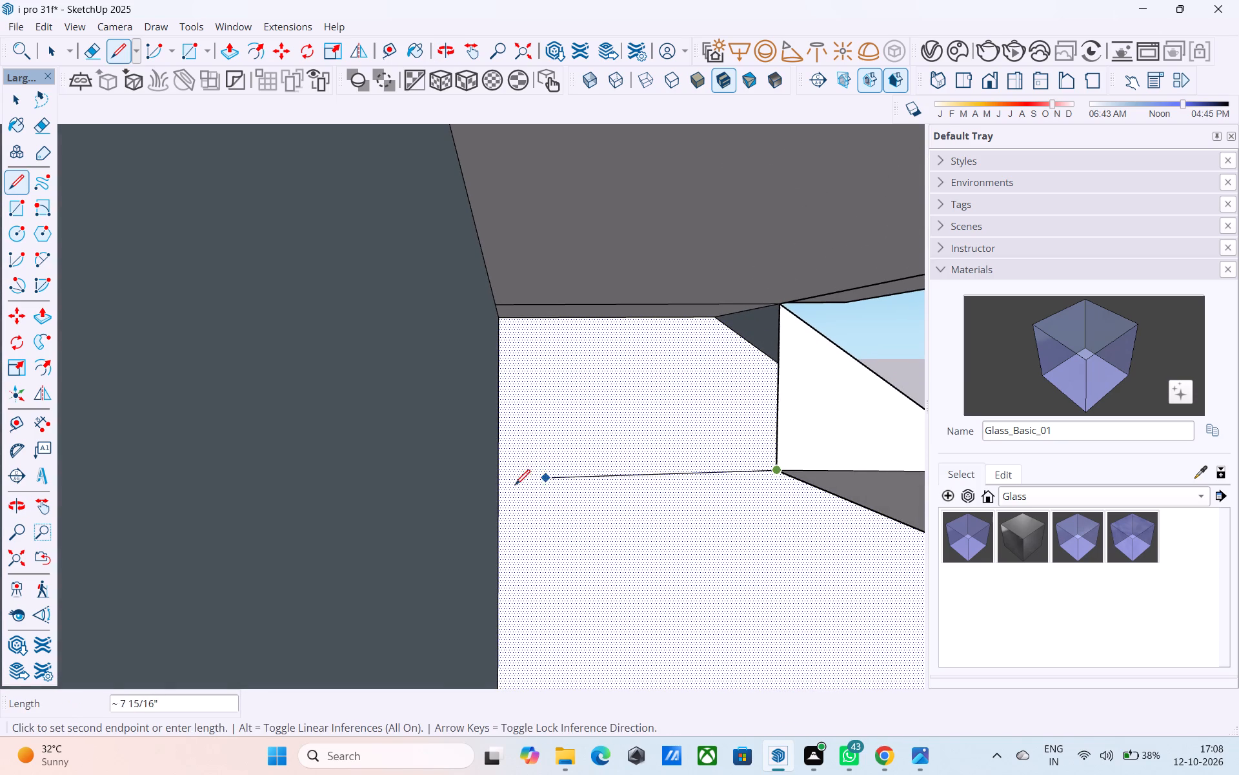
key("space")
Draw a small upright face behind the top tread, running about 3 9/16" down from the landing's underside and across to the tread corner.
middle_click_drag(576, 438, 574, 438)
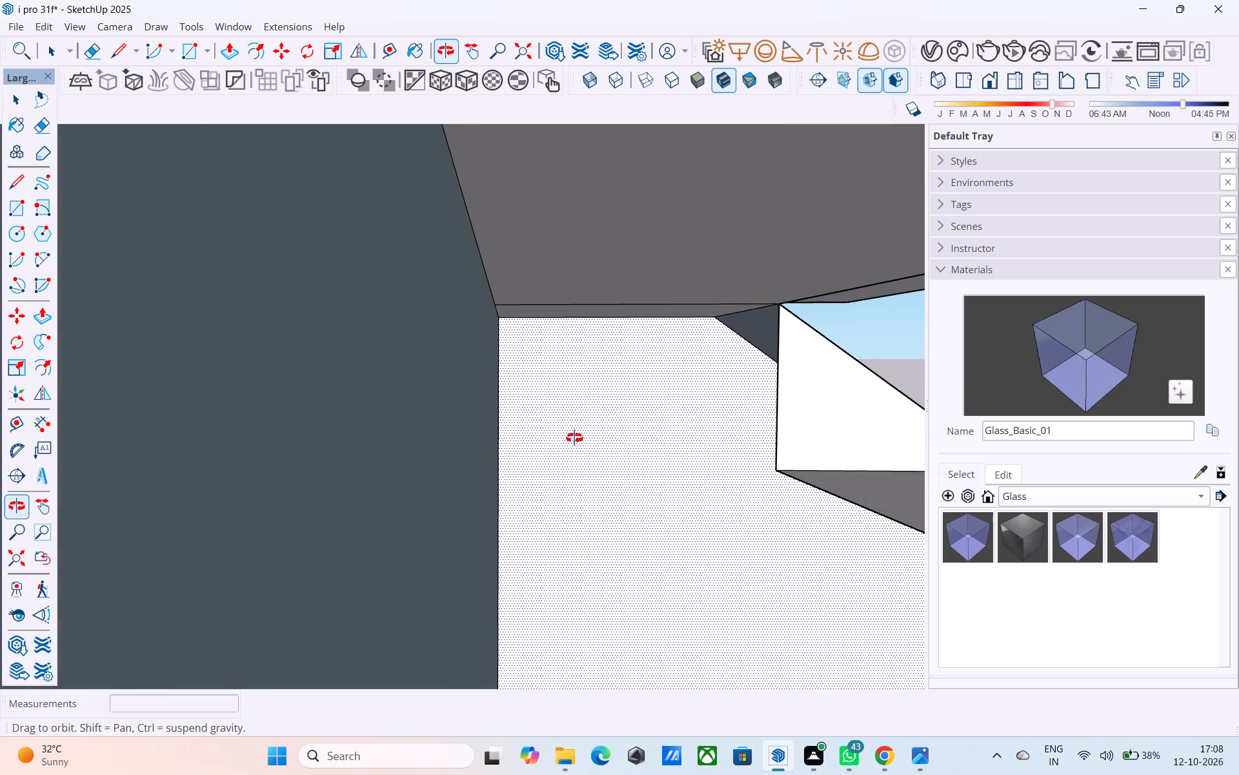
middle_click_drag(574, 438, 449, 439)
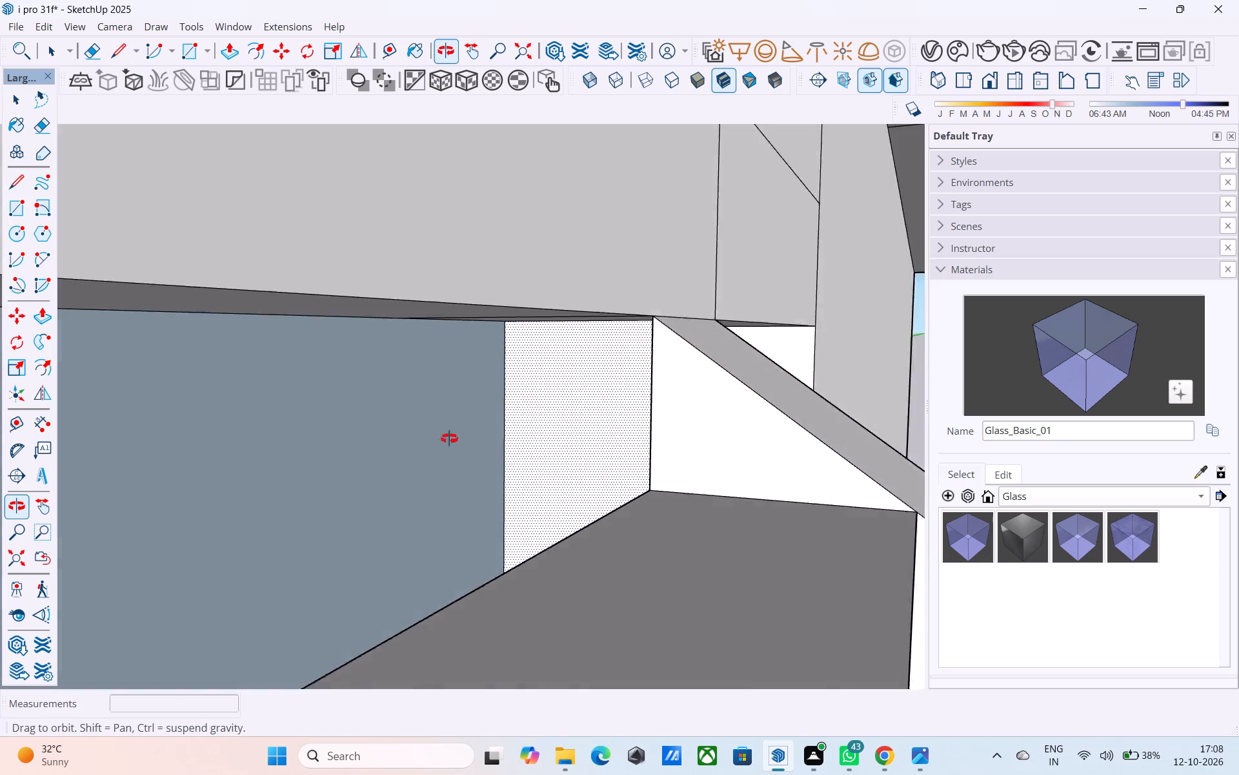
middle_click_drag(449, 439, 504, 424)
key("l")
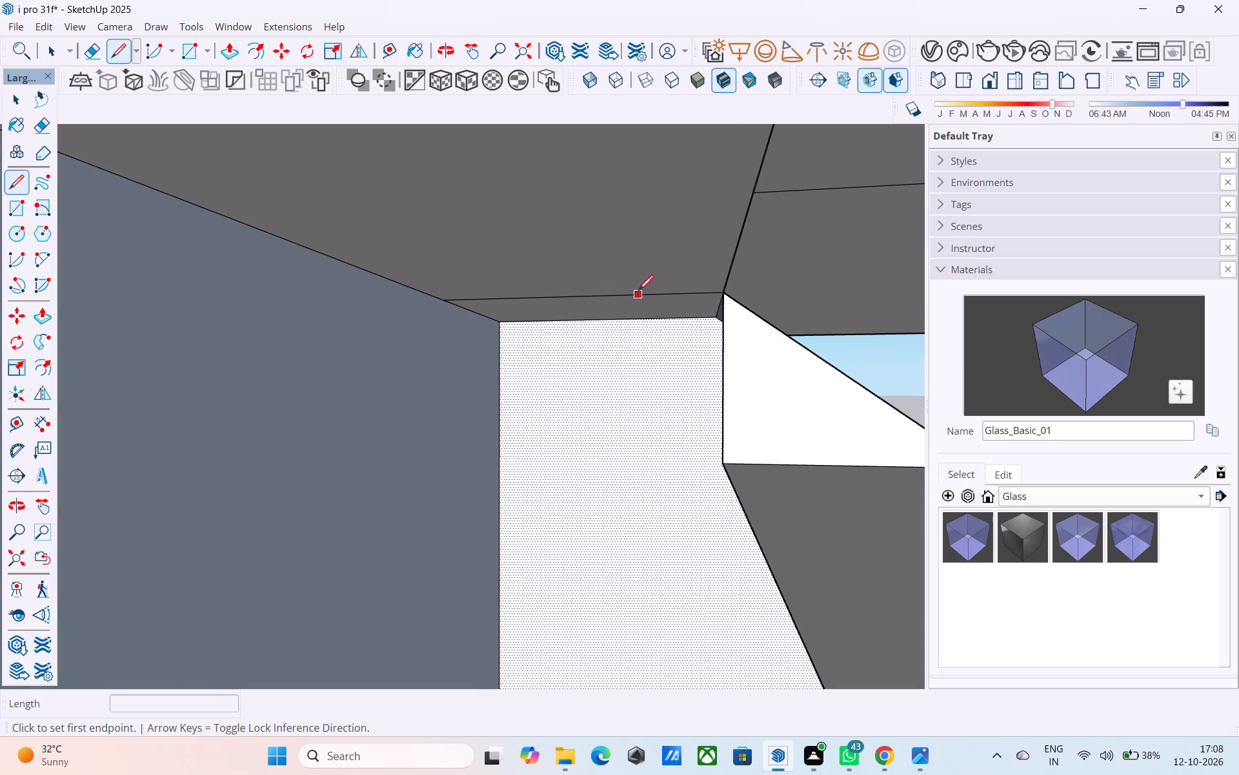
left_click(633, 290)
key("l")
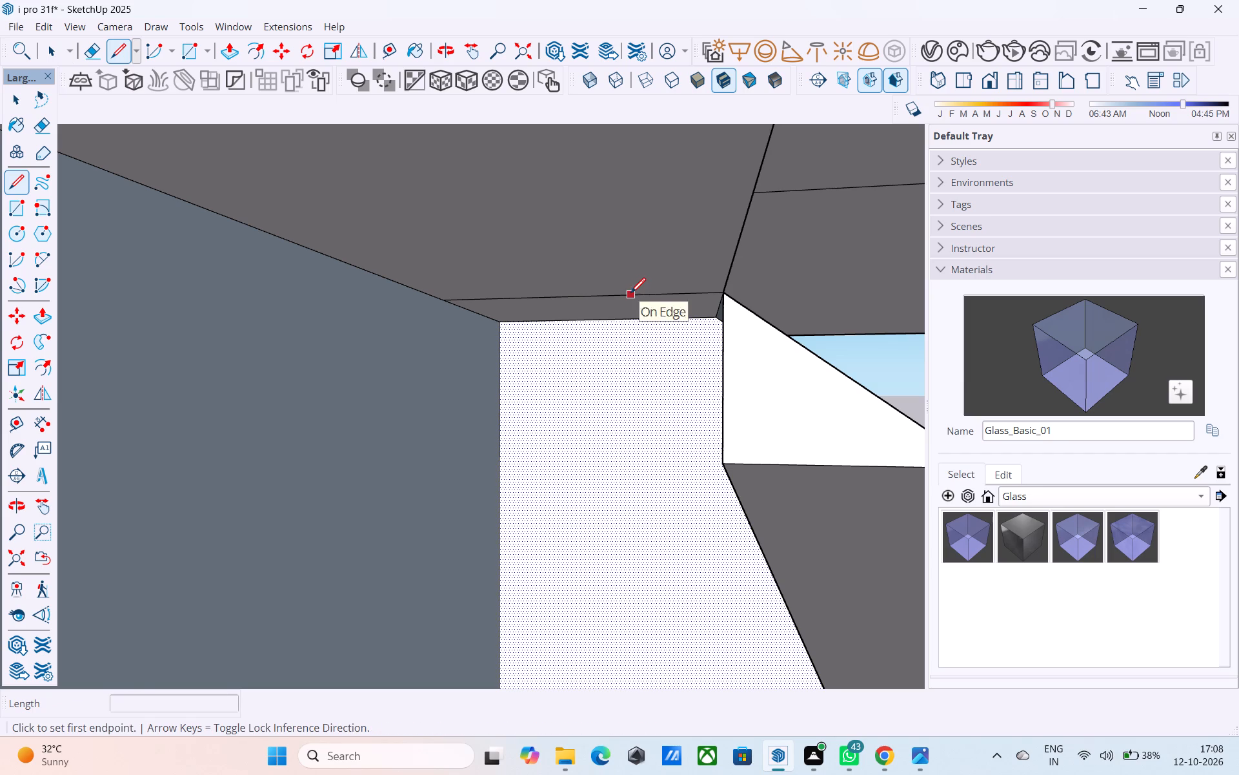
left_click(625, 300)
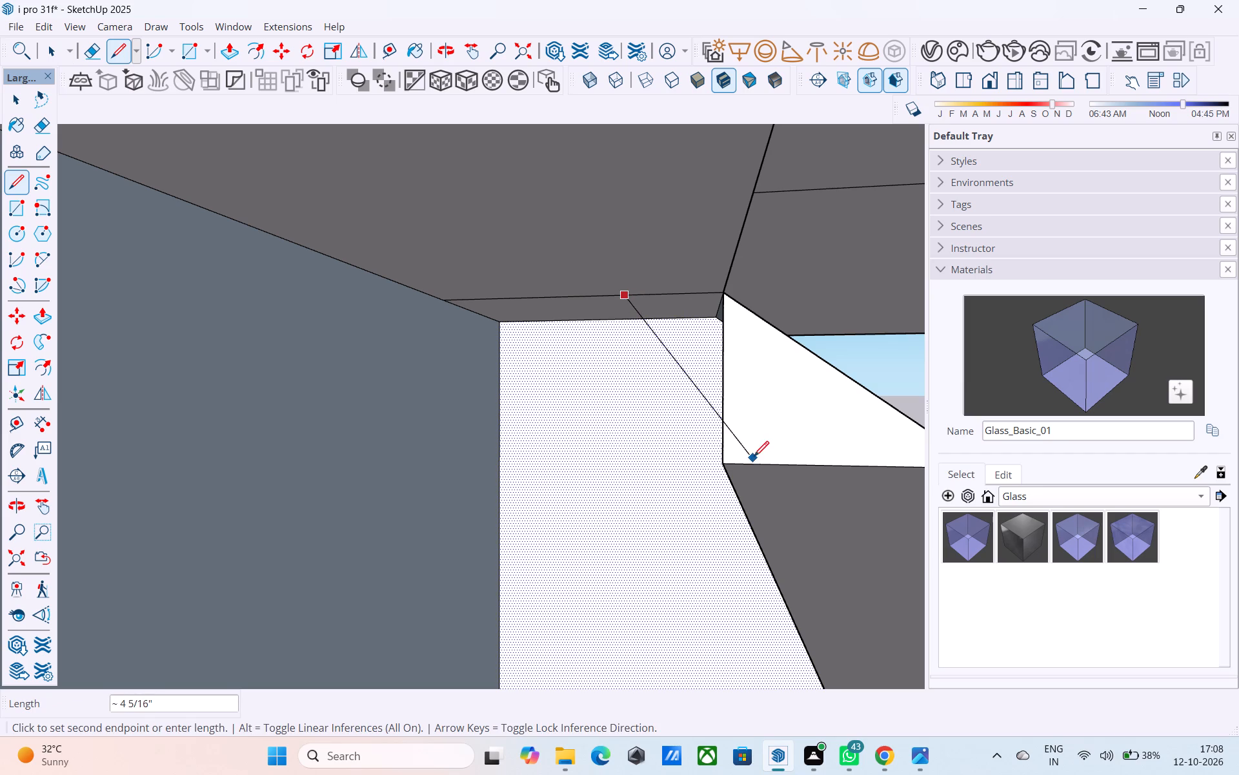
left_click(629, 465)
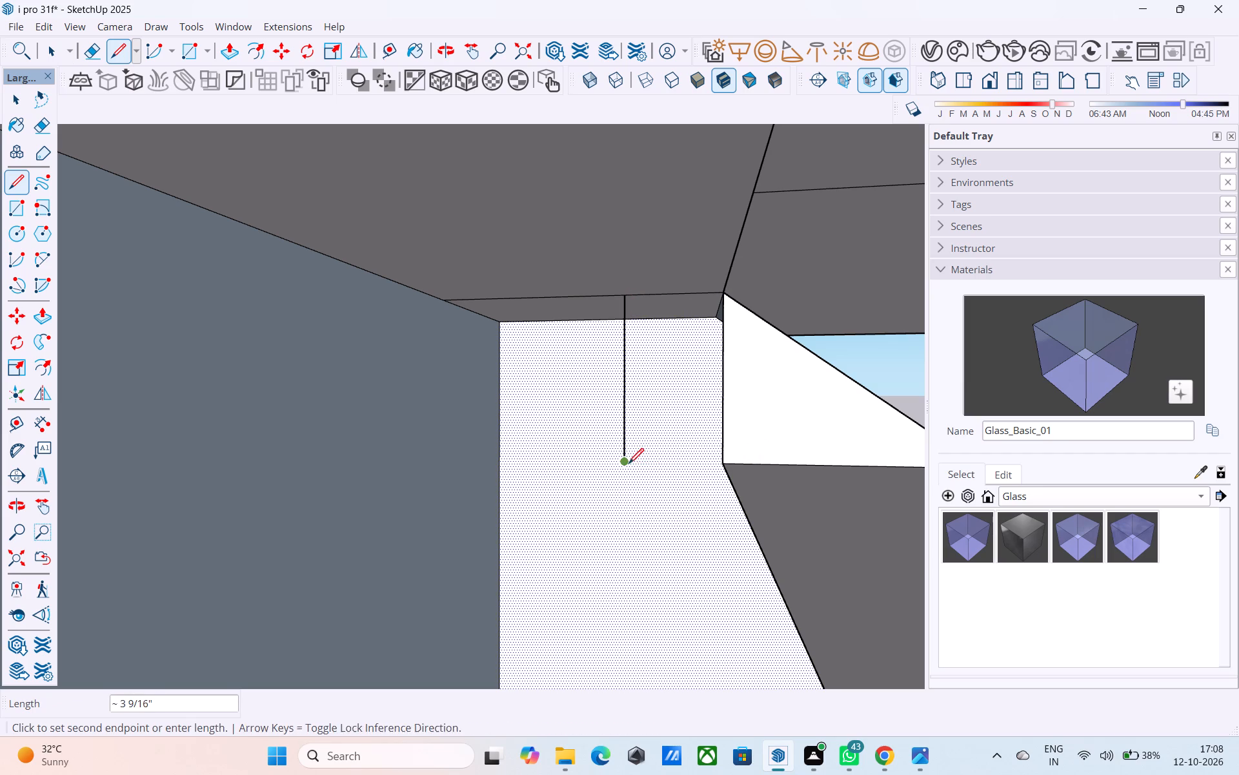
left_click(732, 467)
key("space")
Push/Pull the small upright face 5' across the stair width to the opposite stringer, closing the gap under the landing.
middle_click_drag(715, 460, 599, 477)
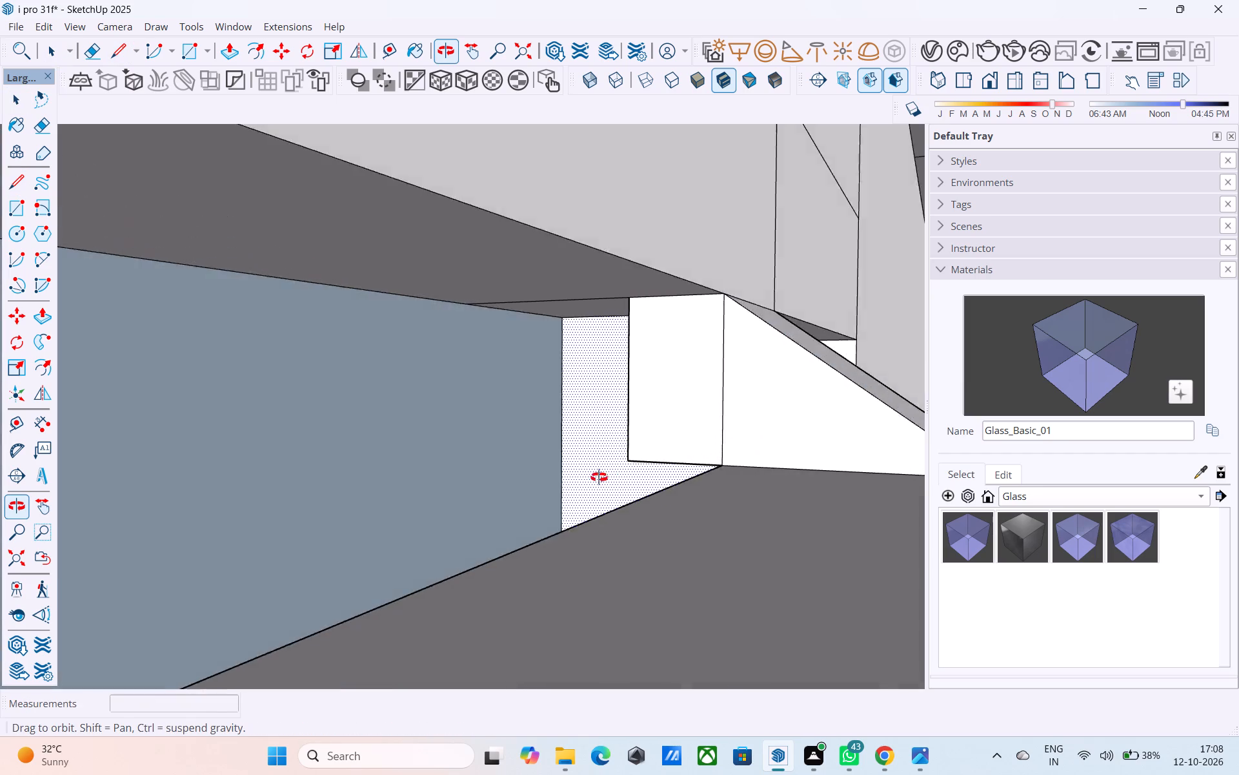
middle_click_drag(599, 477, 532, 497)
left_click(649, 408)
key("p")
left_click(666, 404)
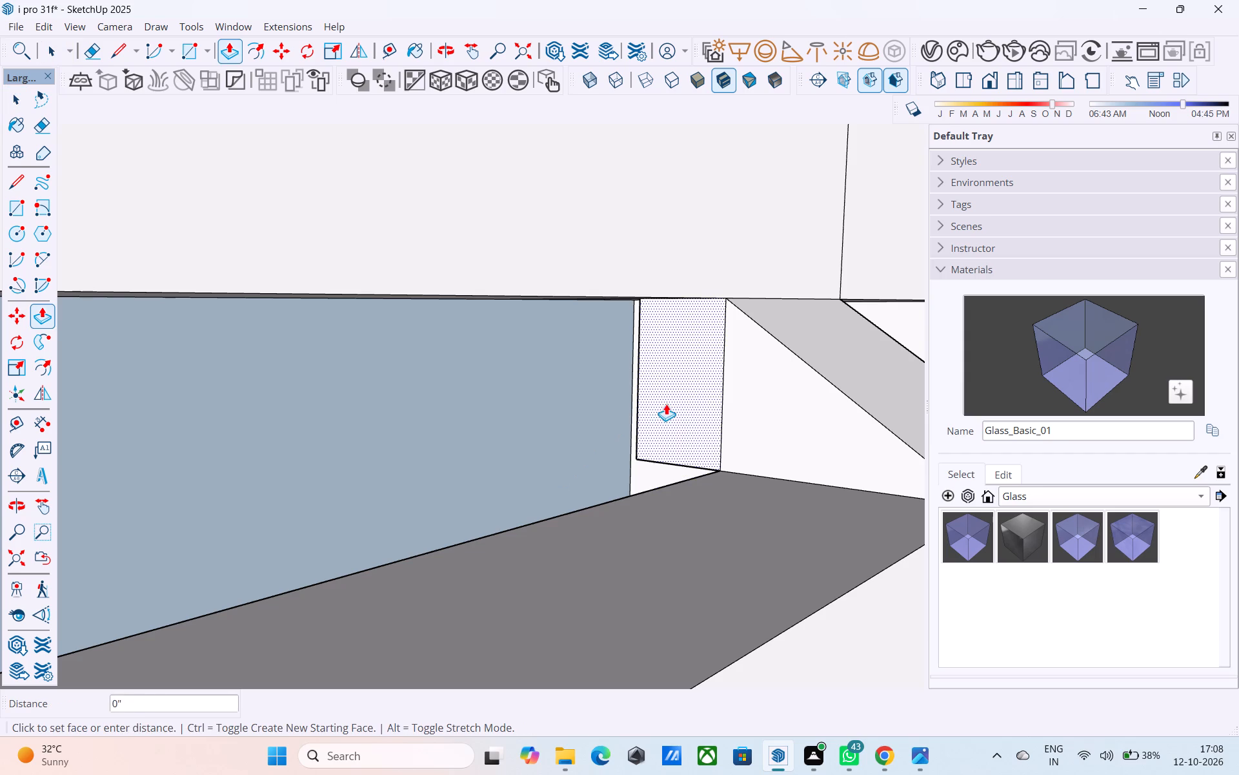
scroll(647, 415, "down", 17)
middle_click_drag(307, 497, 794, 370)
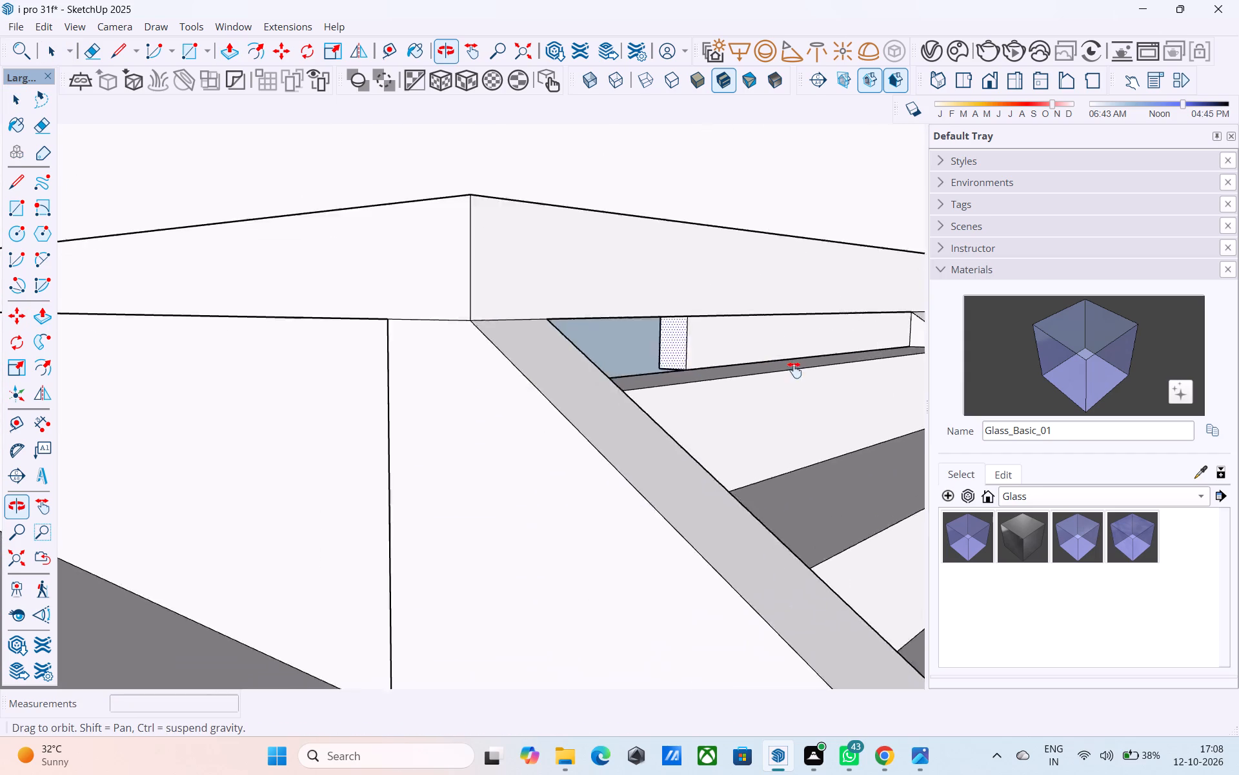
middle_click_drag(794, 370, 383, 397)
scroll(641, 357, "up", 4)
left_click(618, 355)
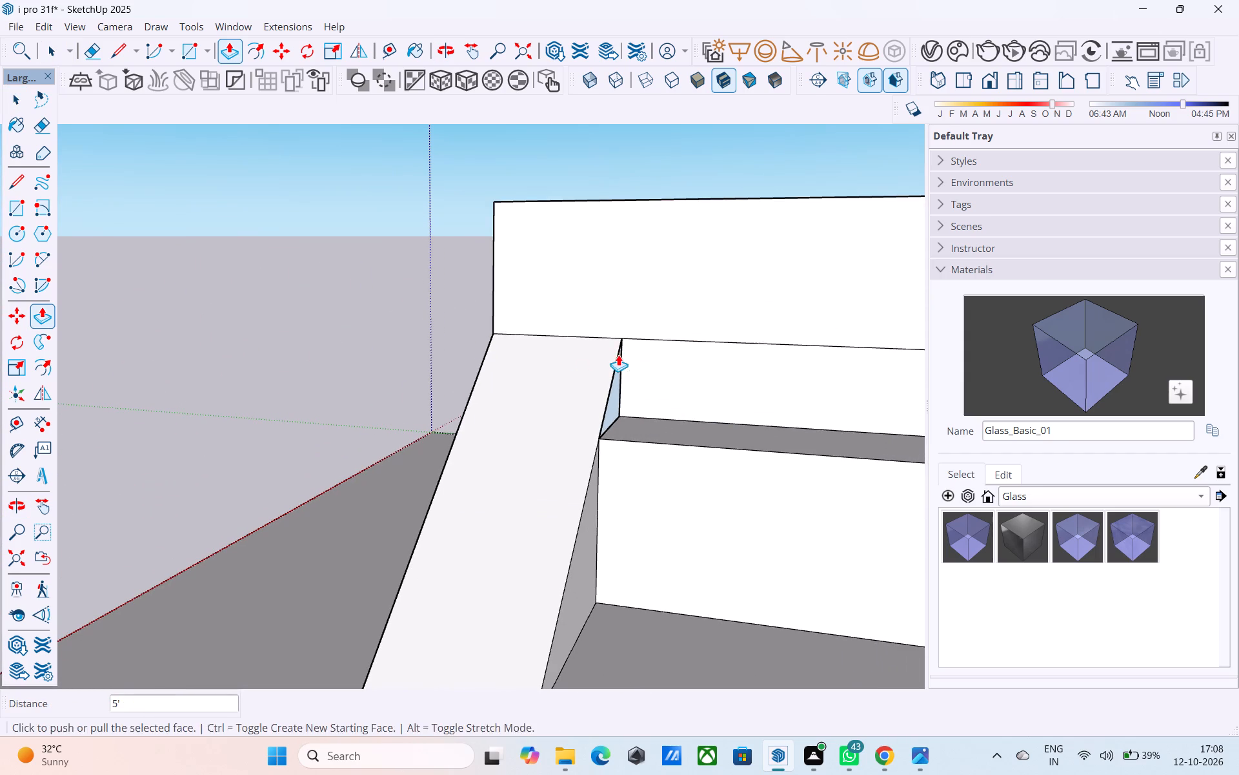
middle_click_drag(658, 375, 371, 374)
key("space")
Examine the triangular face and opening between the stringer's upper end and the top tread.
scroll(618, 400, "up", 7)
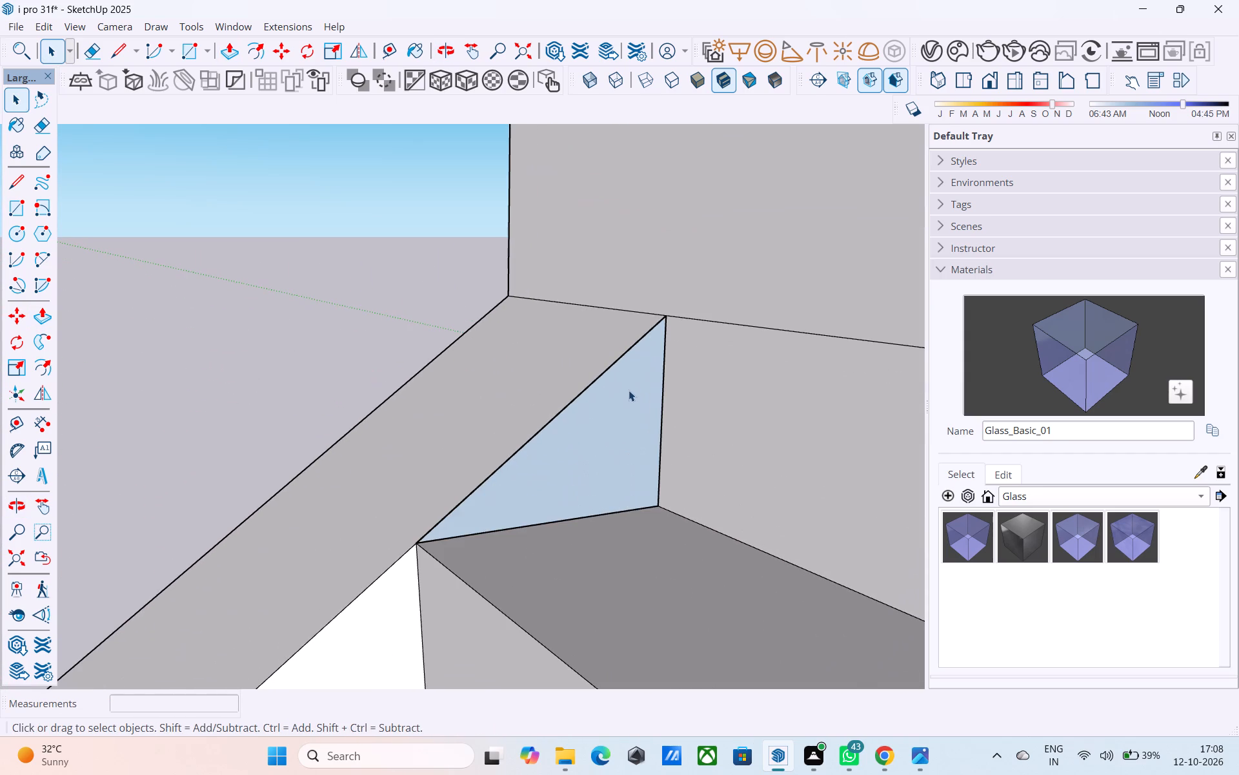
scroll(594, 439, "down", 7)
left_click(596, 439)
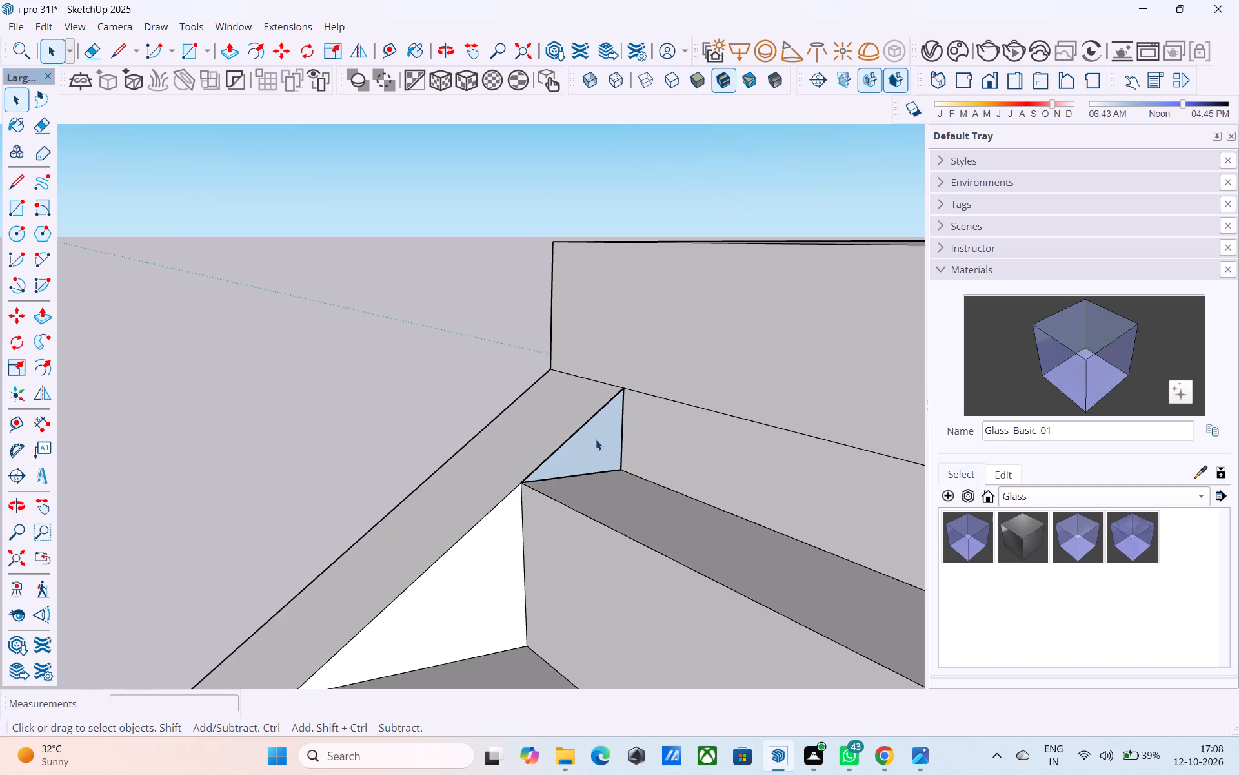
middle_click_drag(601, 438, 720, 438)
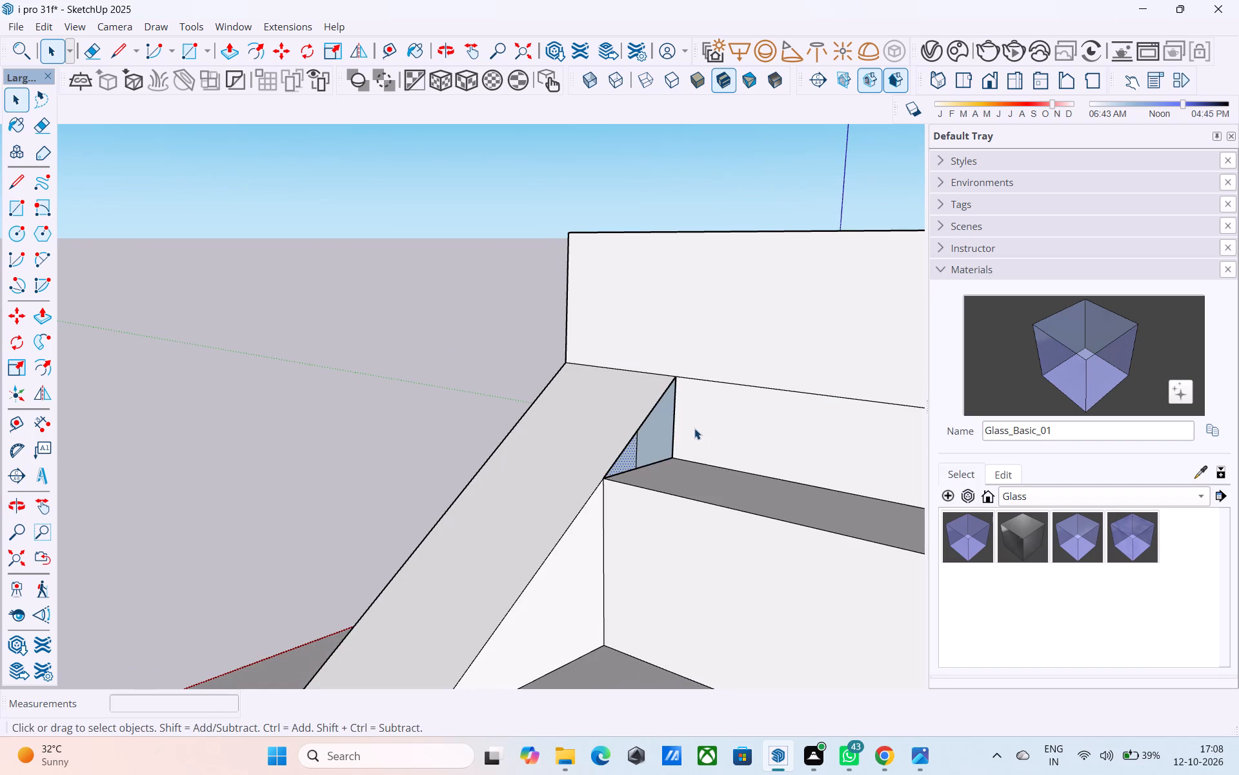
middle_click_drag(658, 418, 621, 407)
middle_click_drag(683, 442, 610, 442, "shift")
scroll(581, 431, "up", 4)
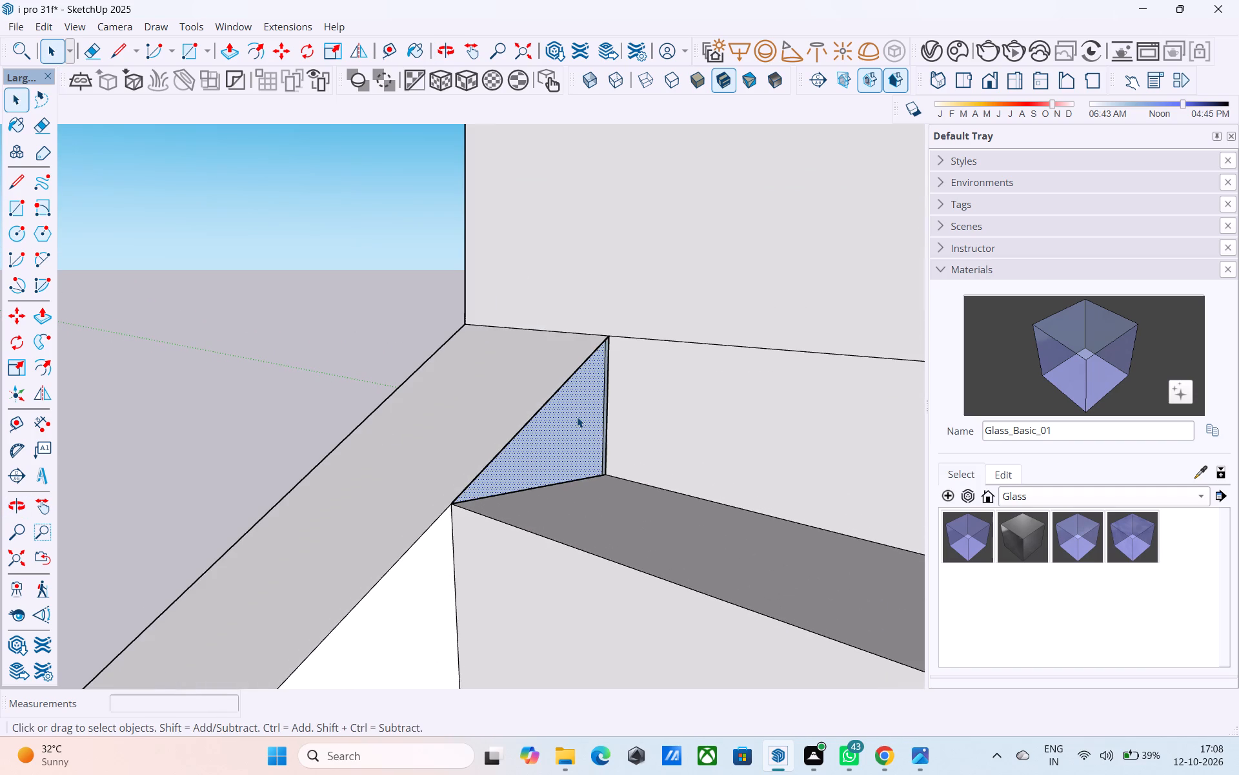
scroll(572, 414, "down", 4)
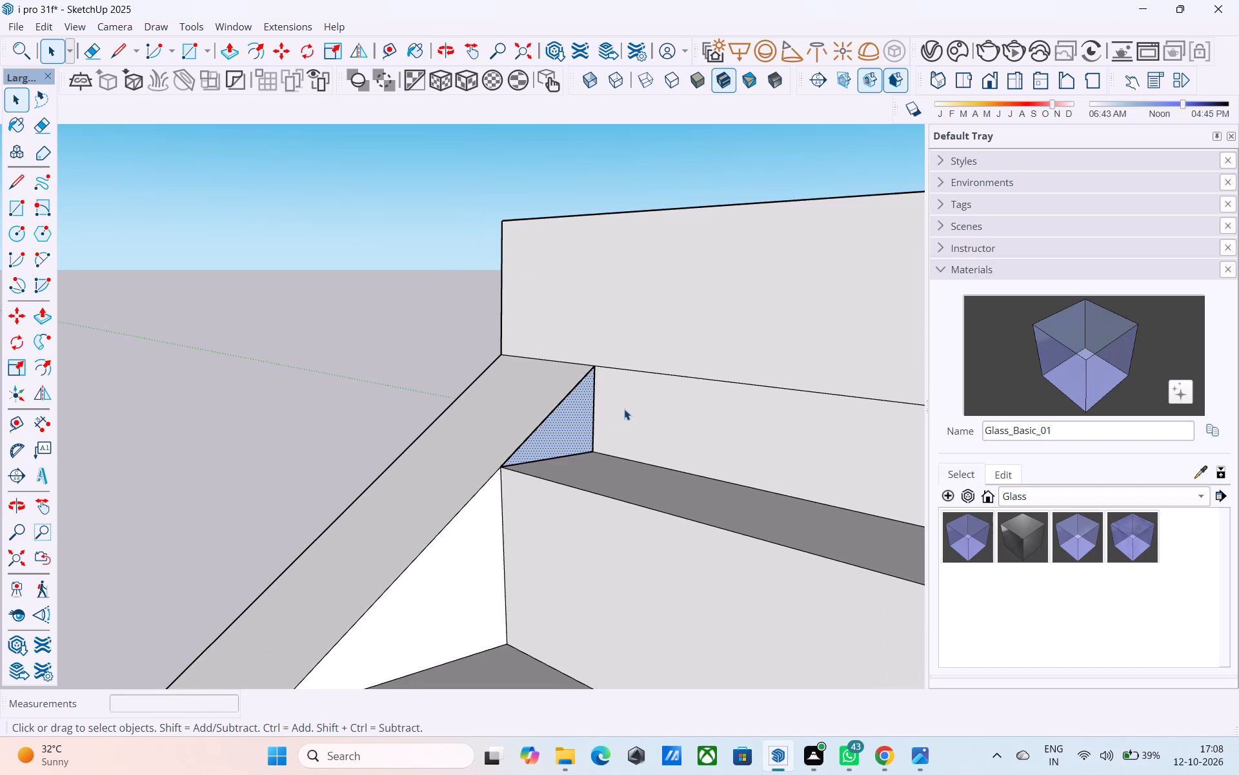
scroll(624, 409, "down", 11)
middle_click(624, 409)
middle_click_drag(659, 421, 693, 508)
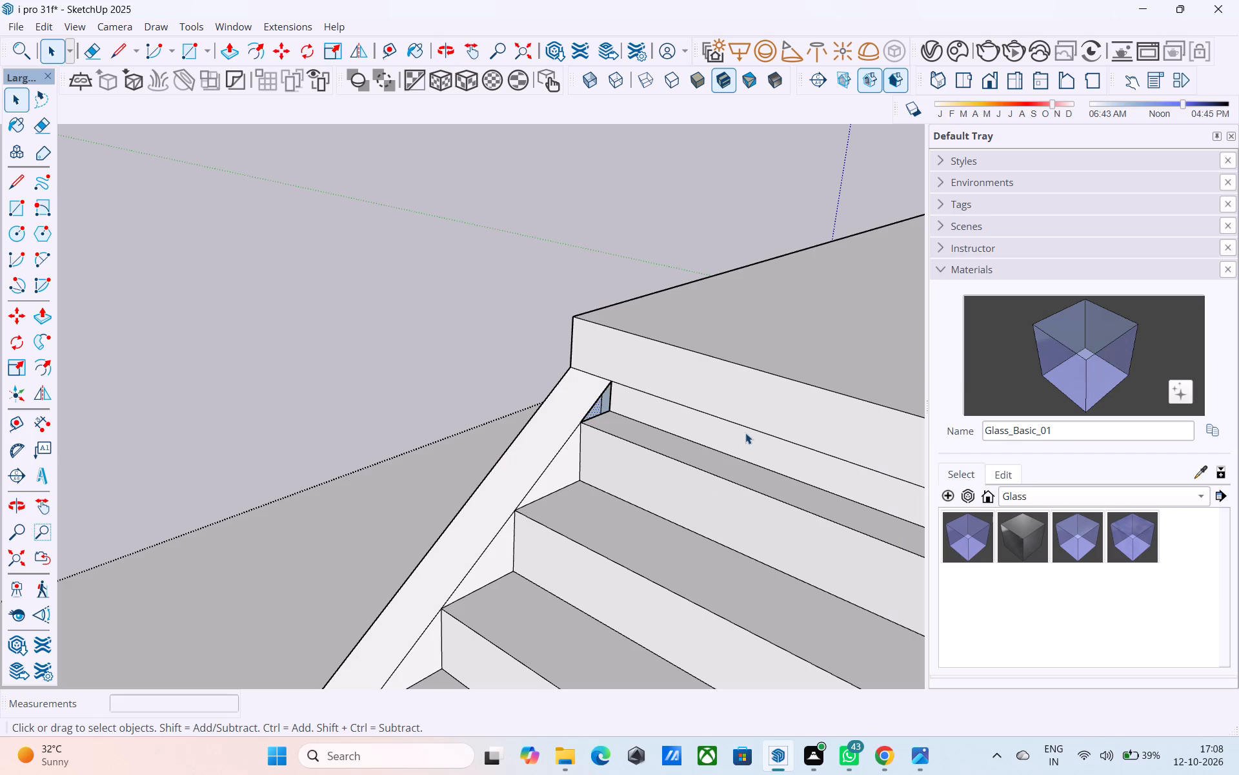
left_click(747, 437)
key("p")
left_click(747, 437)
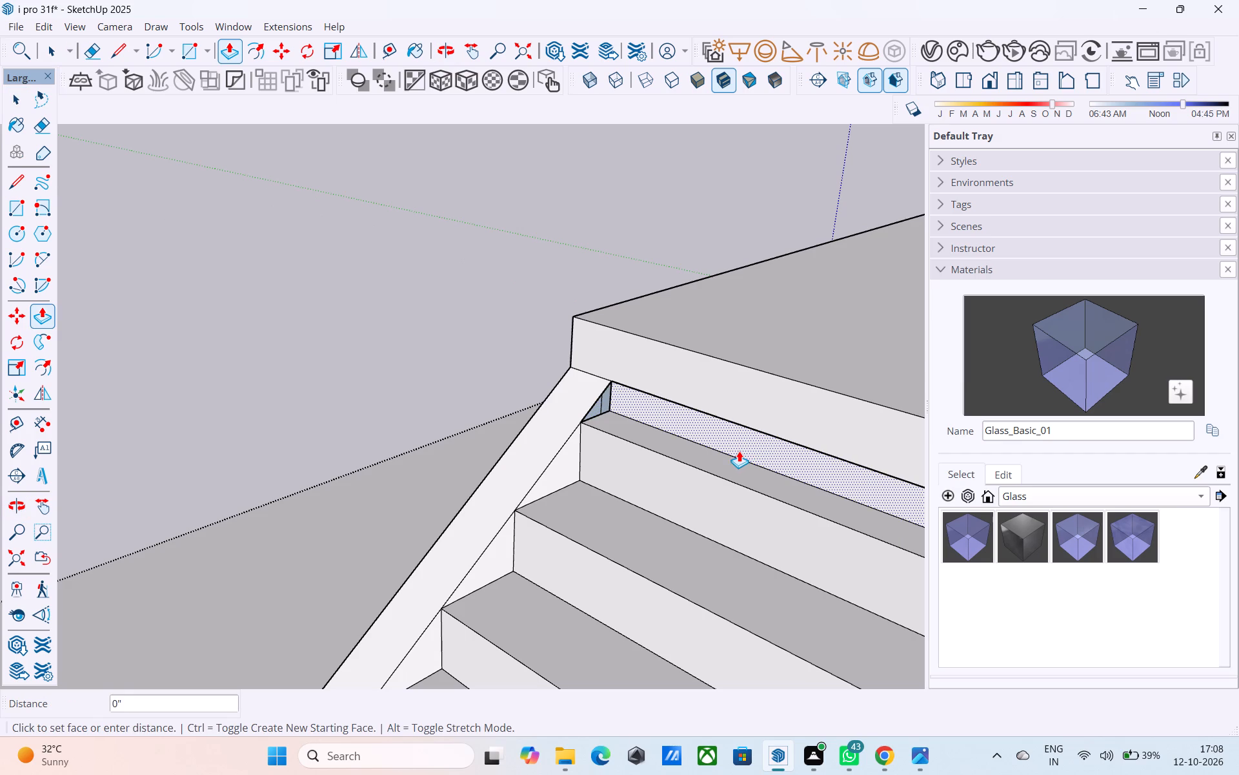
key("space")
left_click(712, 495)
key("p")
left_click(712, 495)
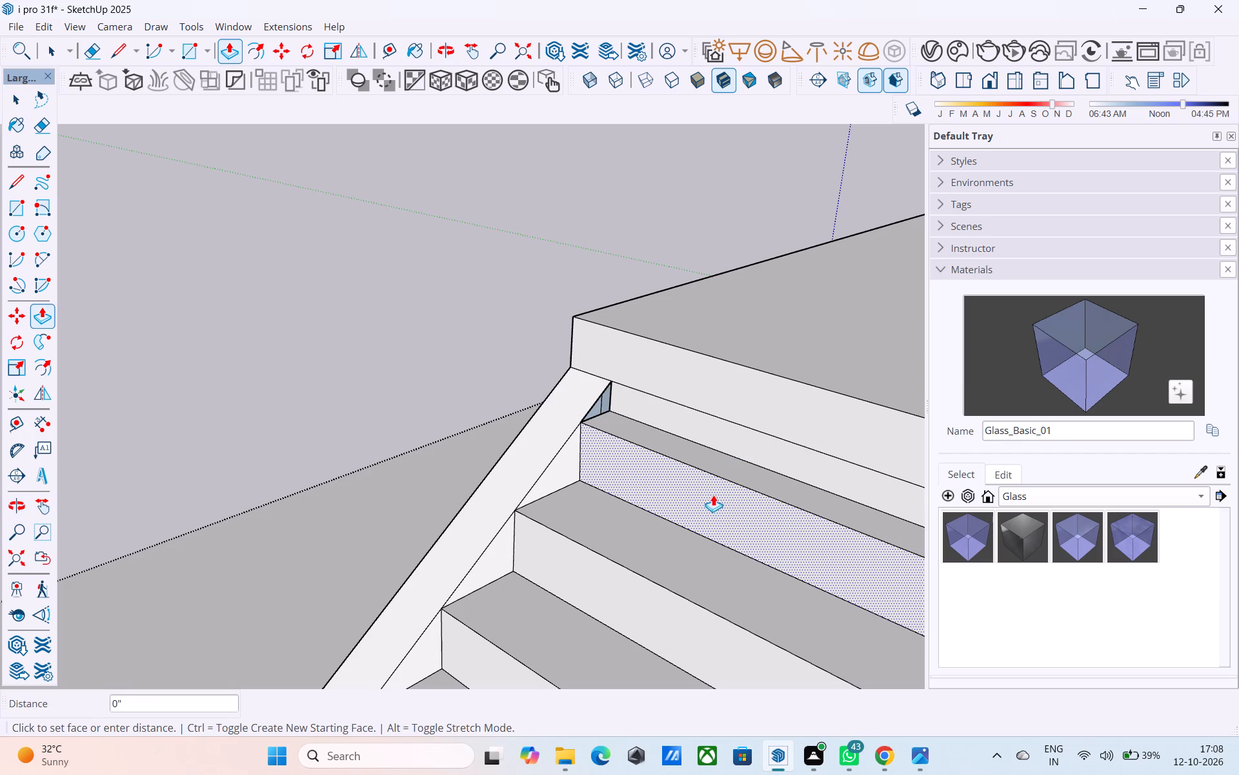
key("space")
Offset the outline of the riser just below the top tread 1" inward.
middle_click_drag(705, 533, 703, 533, "shift")
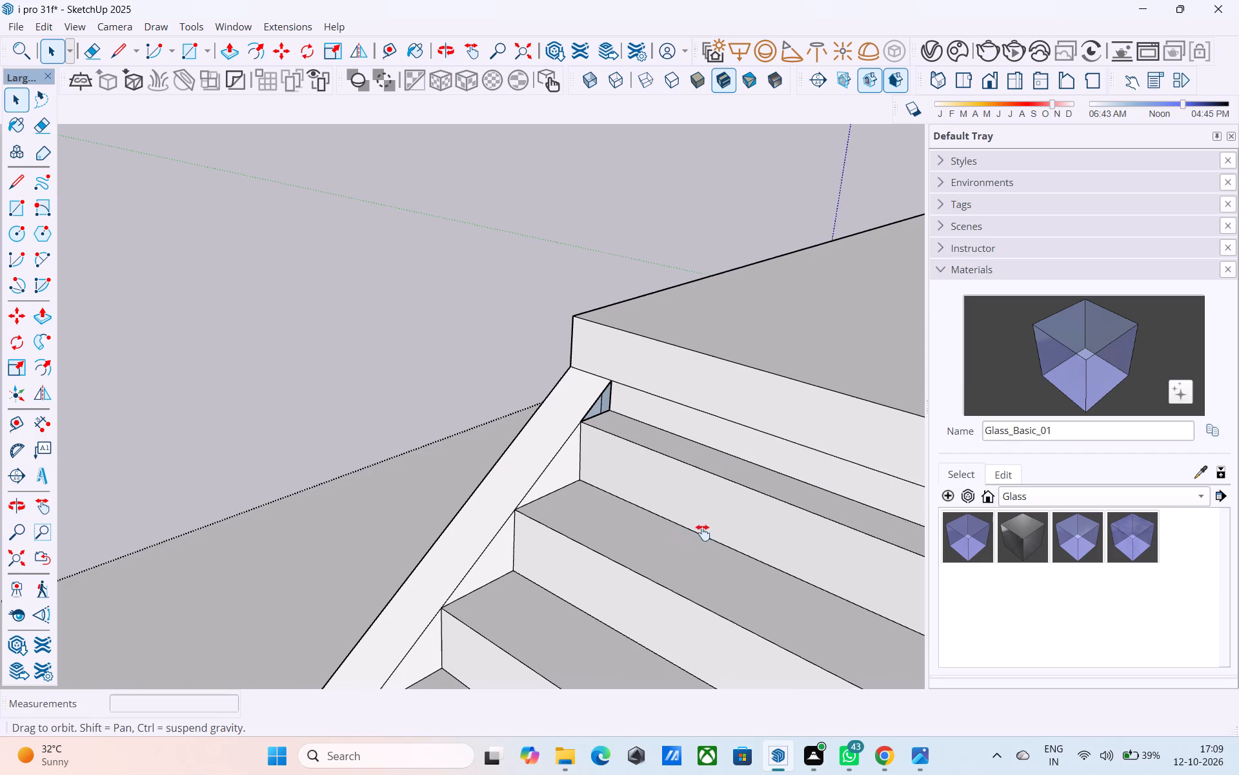
middle_click_drag(703, 533, 788, 519, "shift")
scroll(794, 506, "down", 10)
middle_click_drag(795, 507, 805, 507)
middle_click_drag(530, 571, 866, 518)
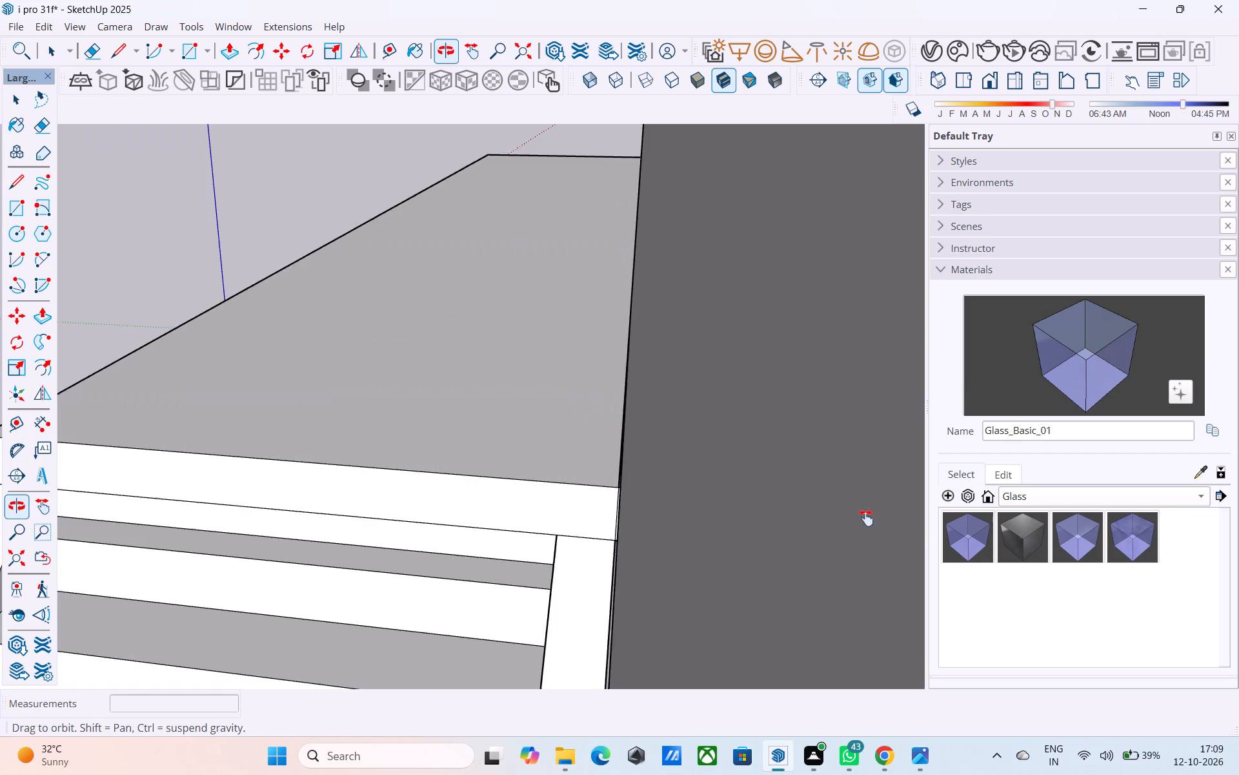
middle_click_drag(866, 518, 1010, 491)
middle_click_drag(330, 491, 678, 408, "shift")
scroll(647, 433, "up", 4)
middle_click_drag(647, 443, 811, 375)
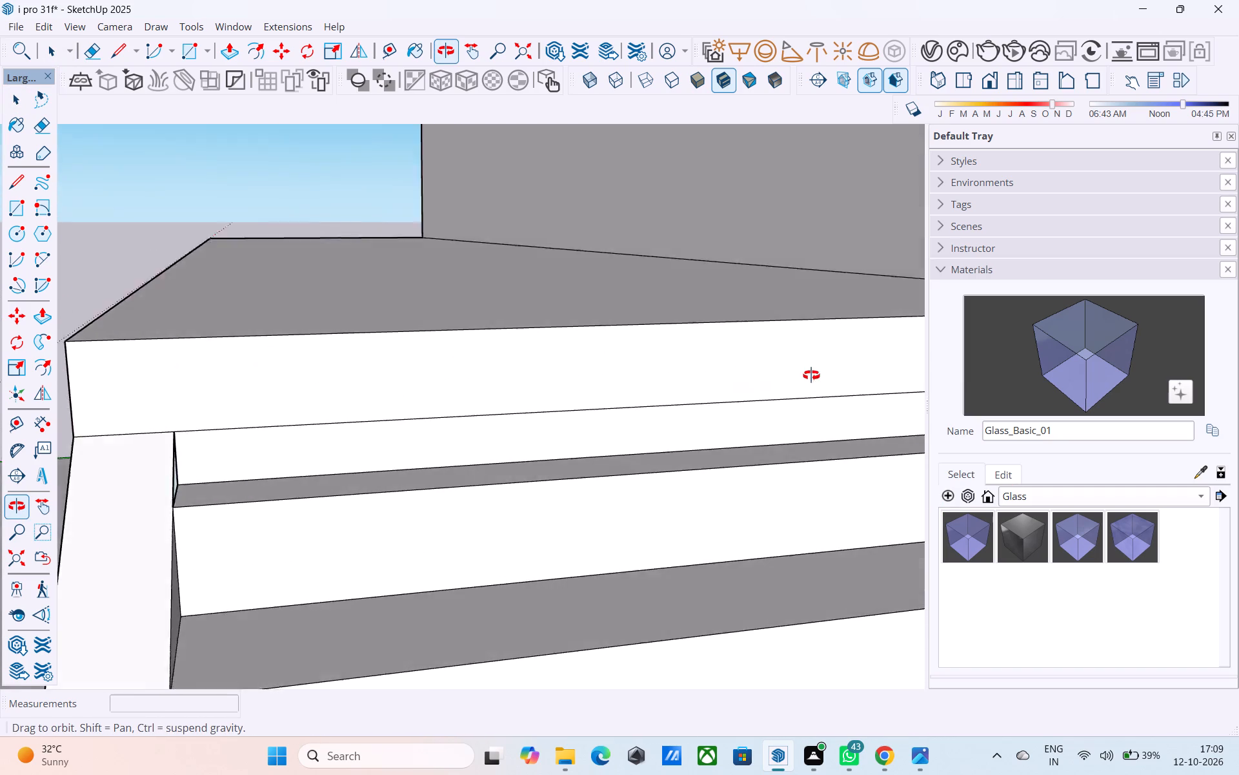
middle_click_drag(811, 375, 906, 360)
middle_click_drag(699, 472, 661, 404, "shift")
scroll(513, 479, "up", 1)
middle_click_drag(507, 480, 509, 415)
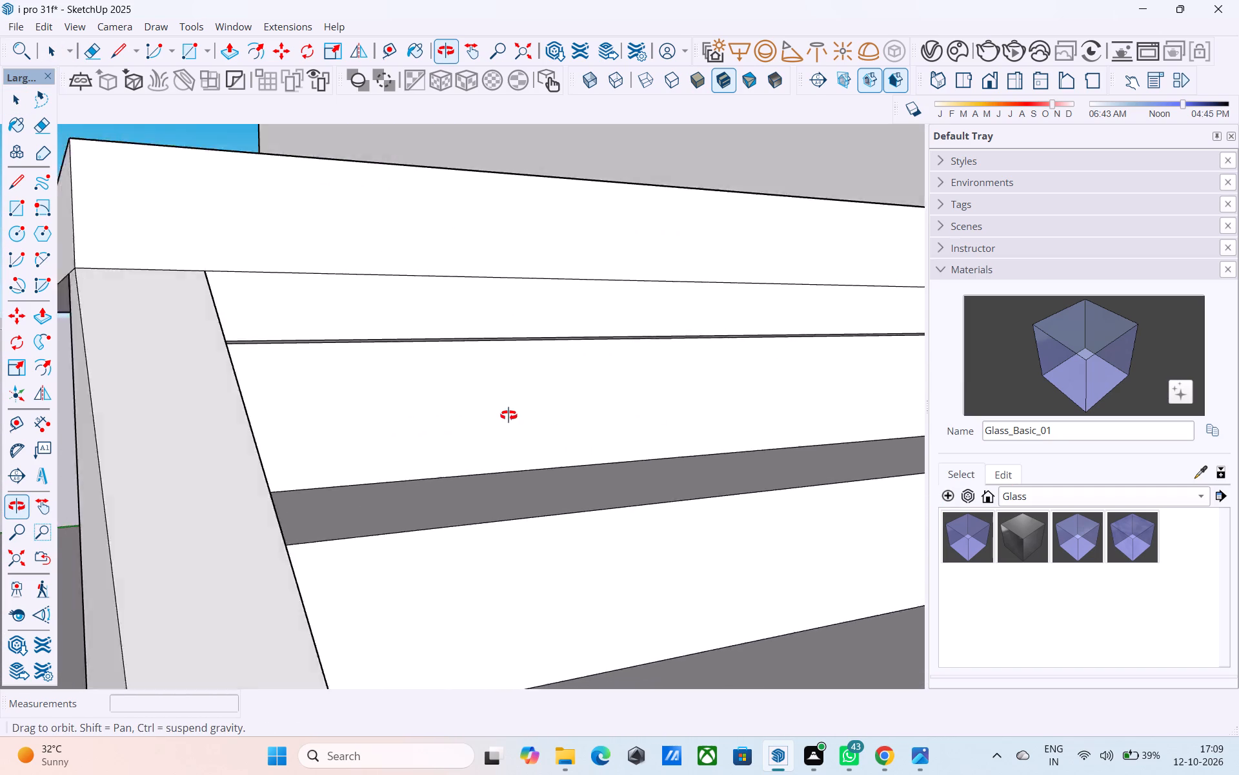
middle_click_drag(509, 415, 436, 418)
left_click(431, 418)
key("f")
left_click(431, 418)
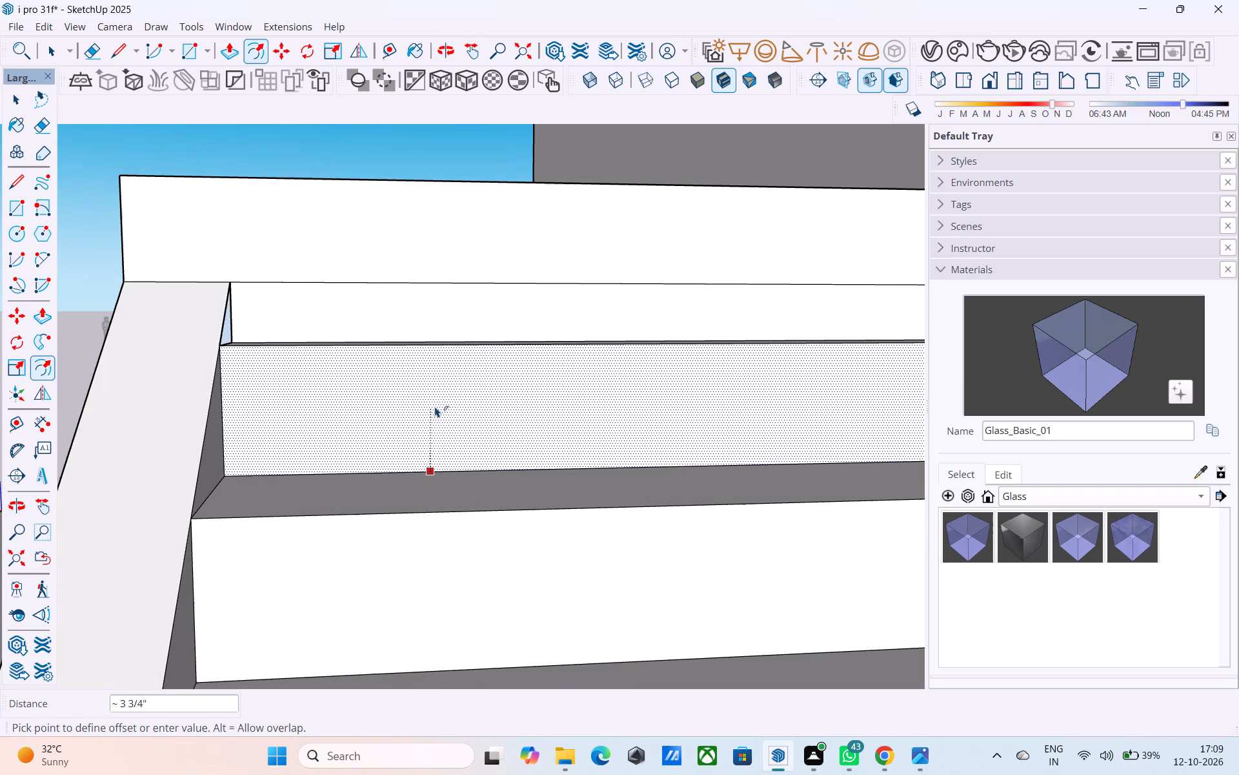
key("1")
key("shift+quotedbl")
key("Return")
key("space")
Push/Pull the inset face on the riser below the top tread 6" outward to make a projecting step block.
left_click(437, 383)
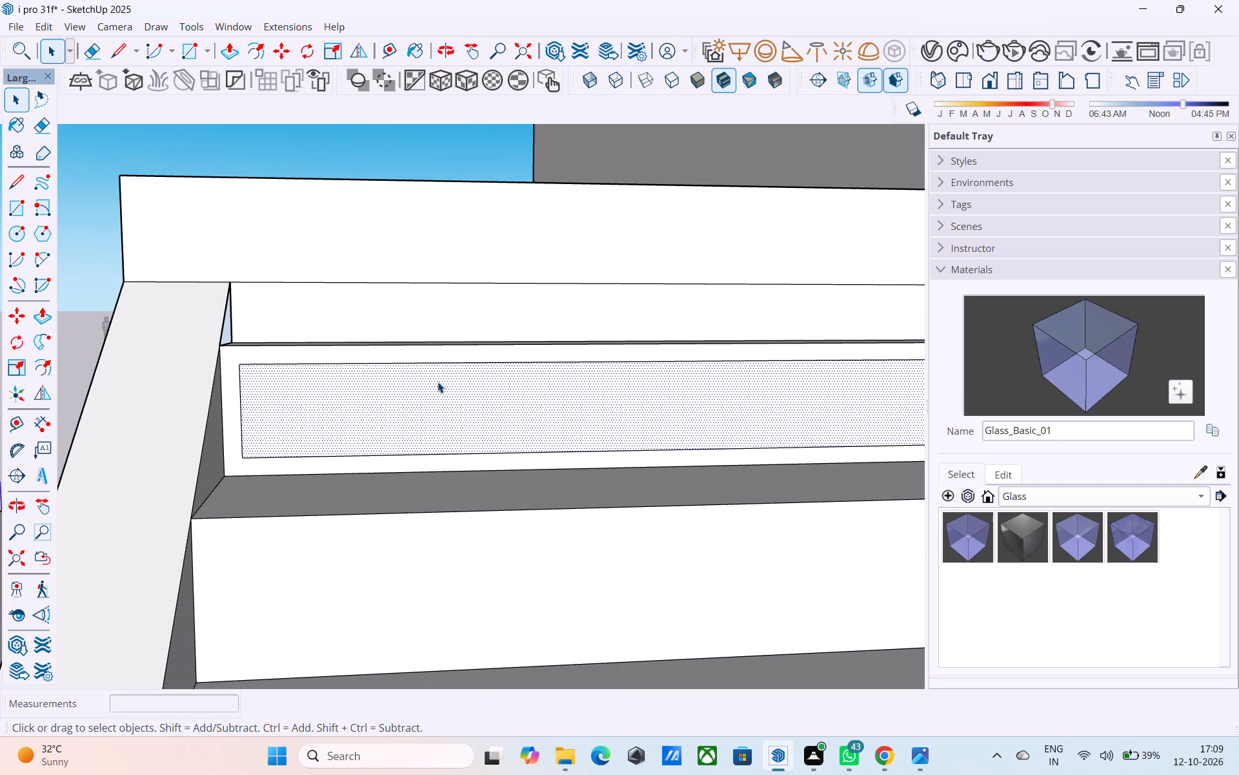
key("p")
left_click(438, 382)
middle_click_drag(437, 390, 742, 499)
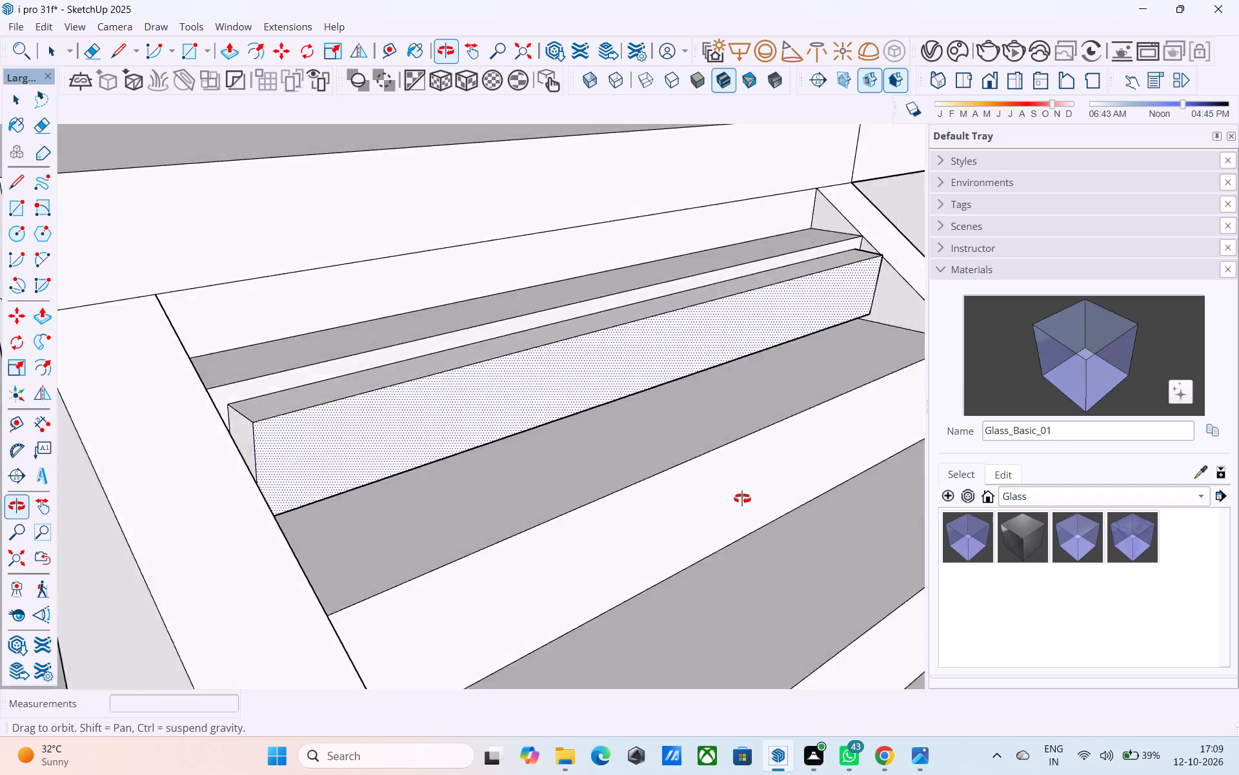
middle_click_drag(742, 499, 793, 478)
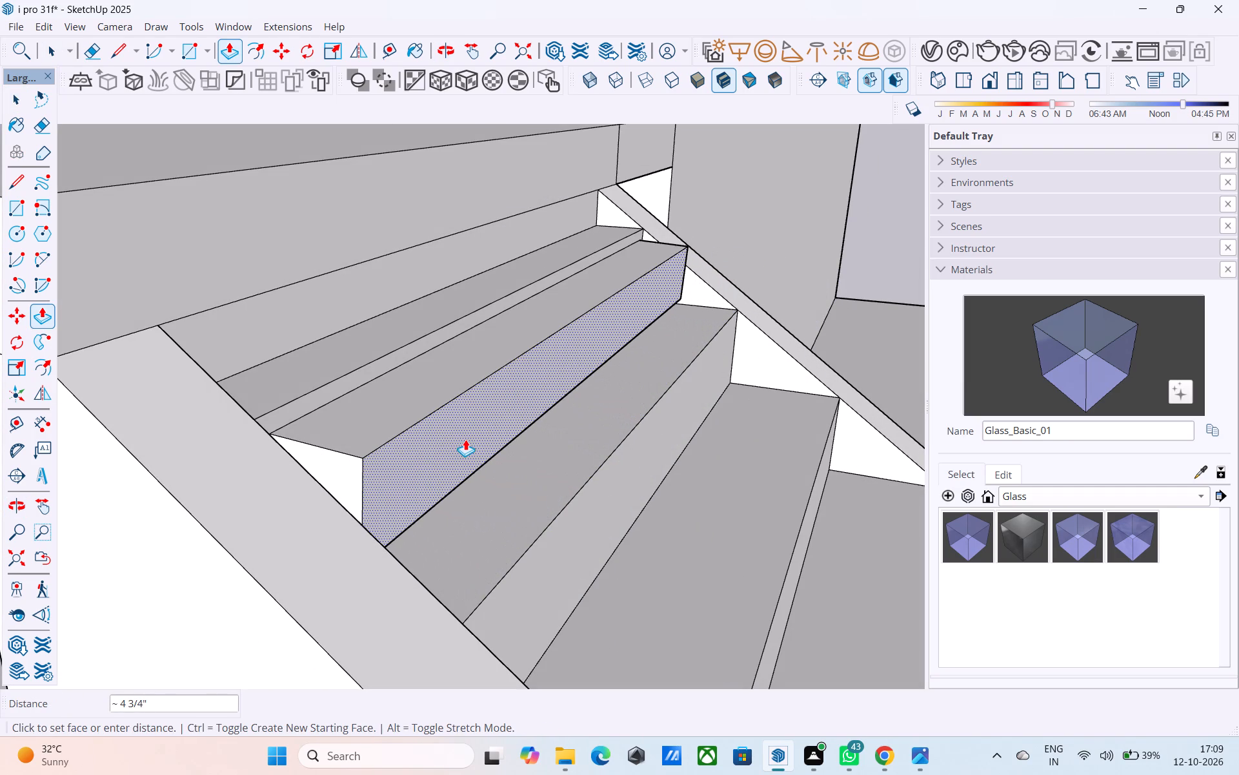
key("6")
key("shift+quotedbl")
key("Return")
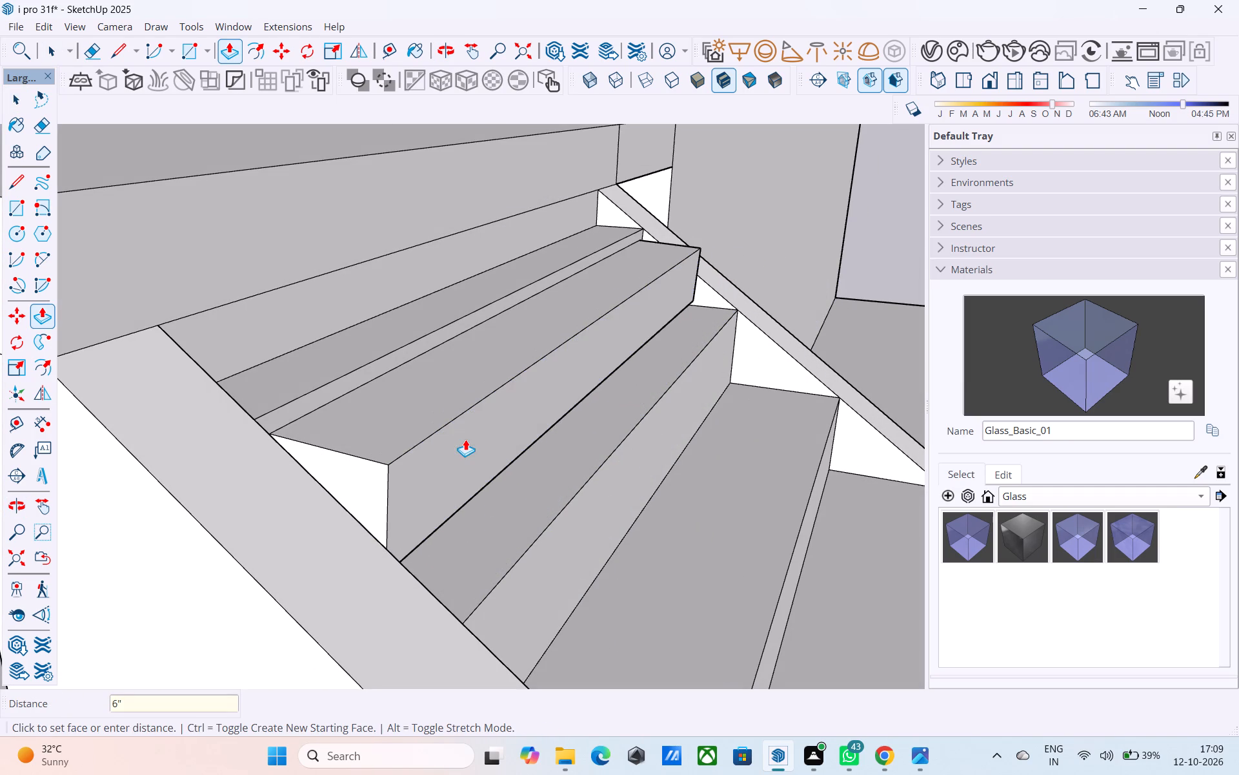
key("space")
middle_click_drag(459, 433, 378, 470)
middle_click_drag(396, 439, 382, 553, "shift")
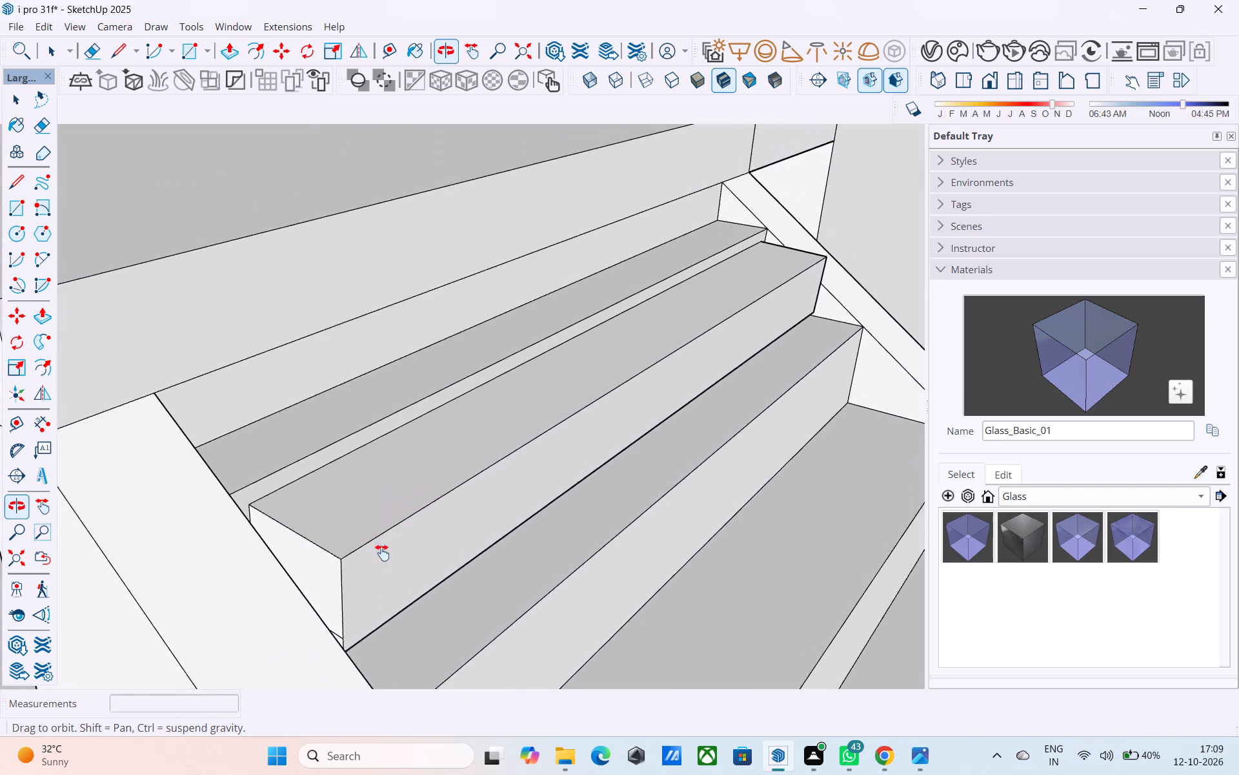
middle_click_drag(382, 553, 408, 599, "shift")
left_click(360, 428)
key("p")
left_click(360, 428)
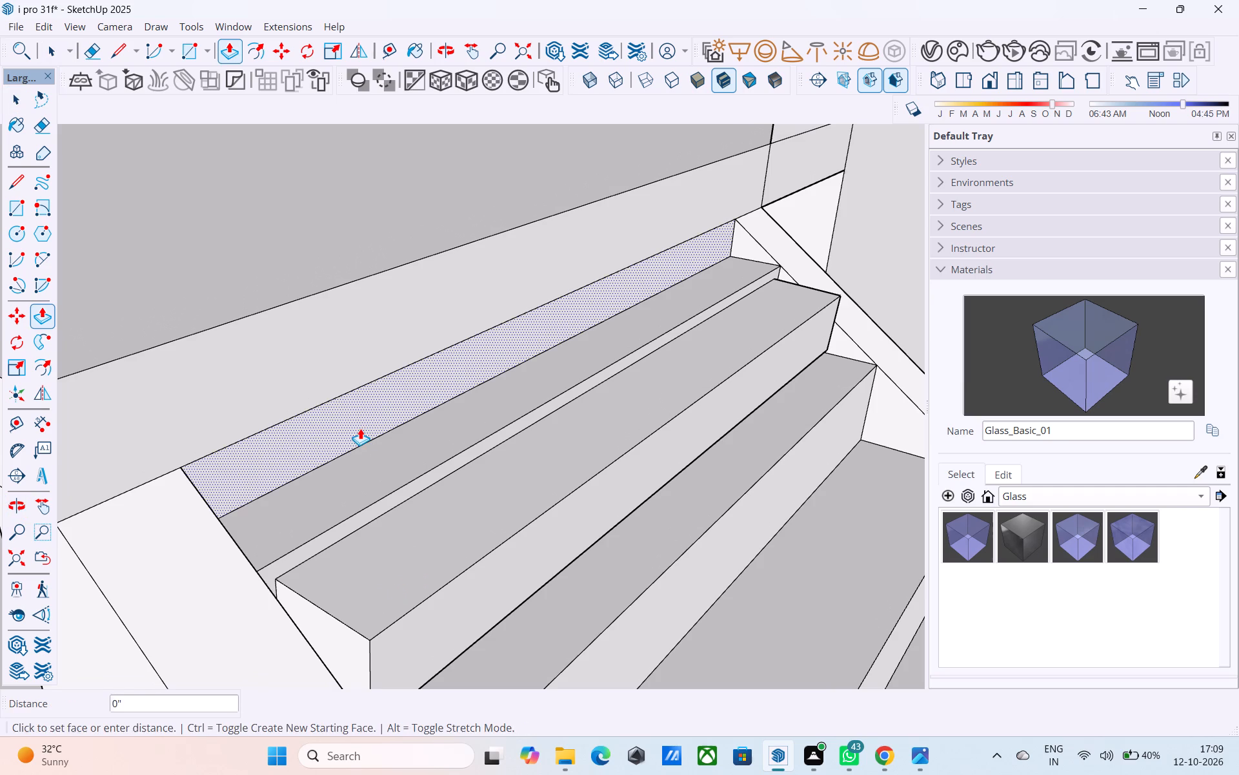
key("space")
Offset the outline of the narrow upright face directly under the landing 1" inward.
left_click(380, 415)
key("f")
left_click(380, 415)
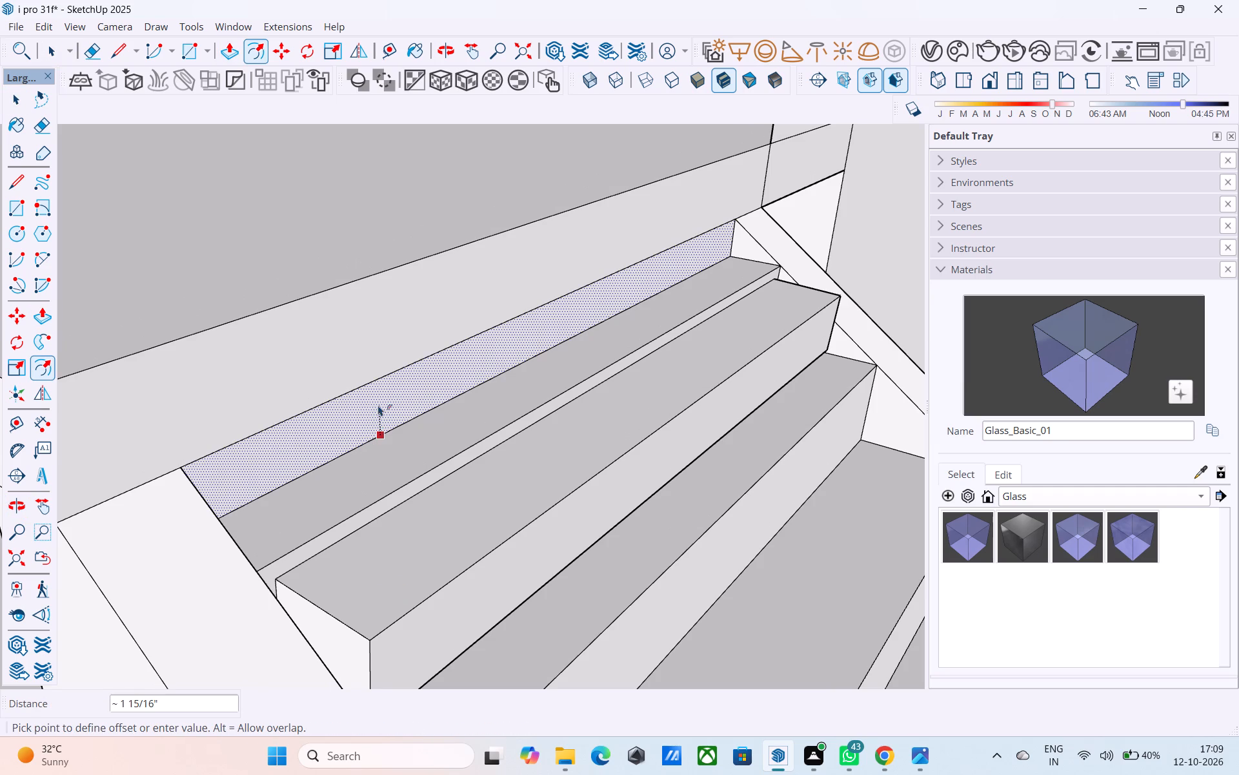
key("1")
key("shift+quotedbl")
key("Return")
key("space")
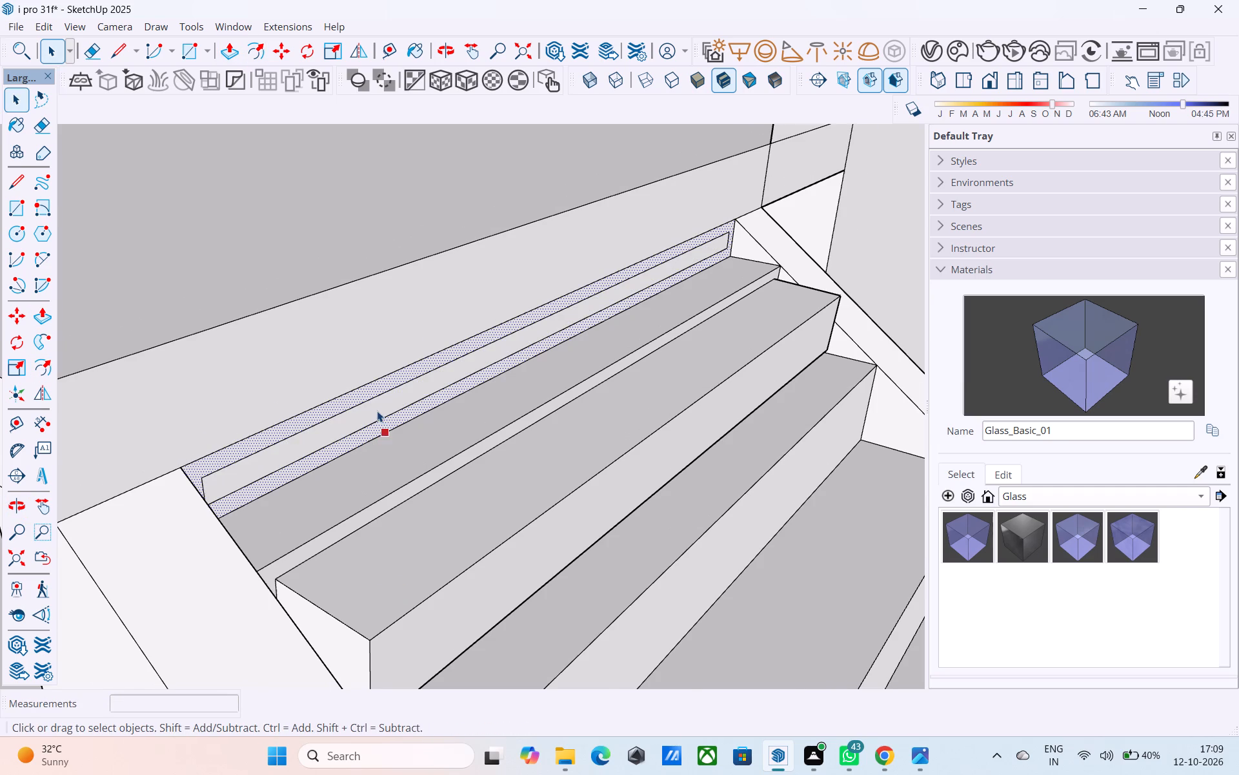
Push/Pull the inset strip under the landing about 7 5/8" outward to form a thin projecting step slab.
scroll(377, 411, "up", 4)
key("space")
left_click(376, 409)
key("p")
left_click(376, 409)
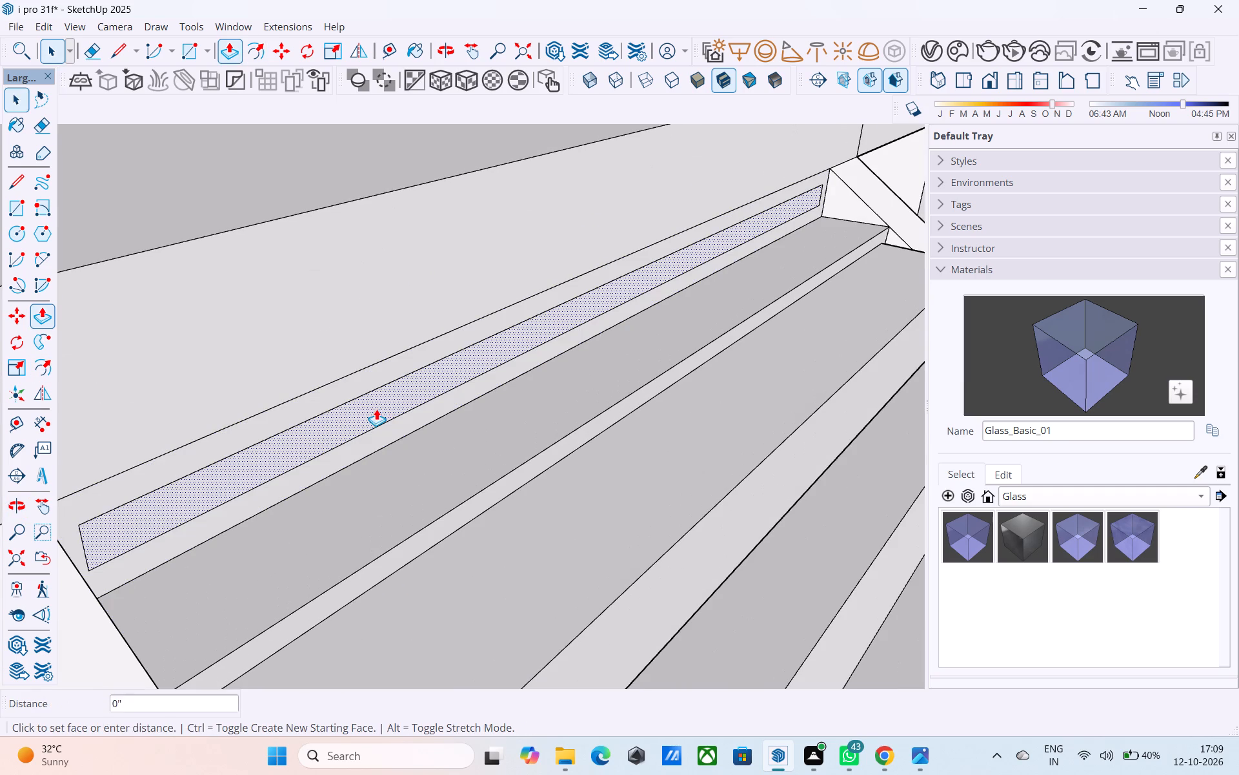
scroll(443, 407, "down", 5)
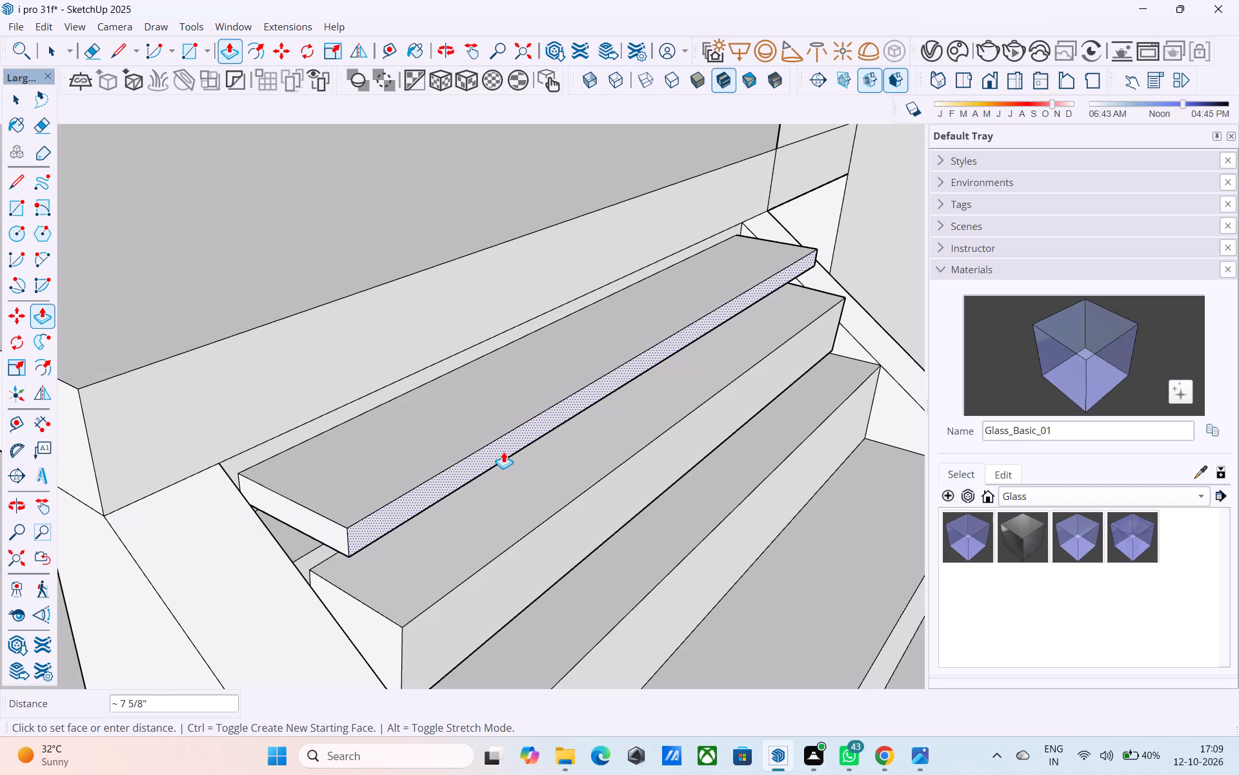
left_click(503, 451)
key("space")
Examine the ramp staircase from several sides, checking how the two projecting steps sit below the landing.
scroll(501, 448, "down", 5)
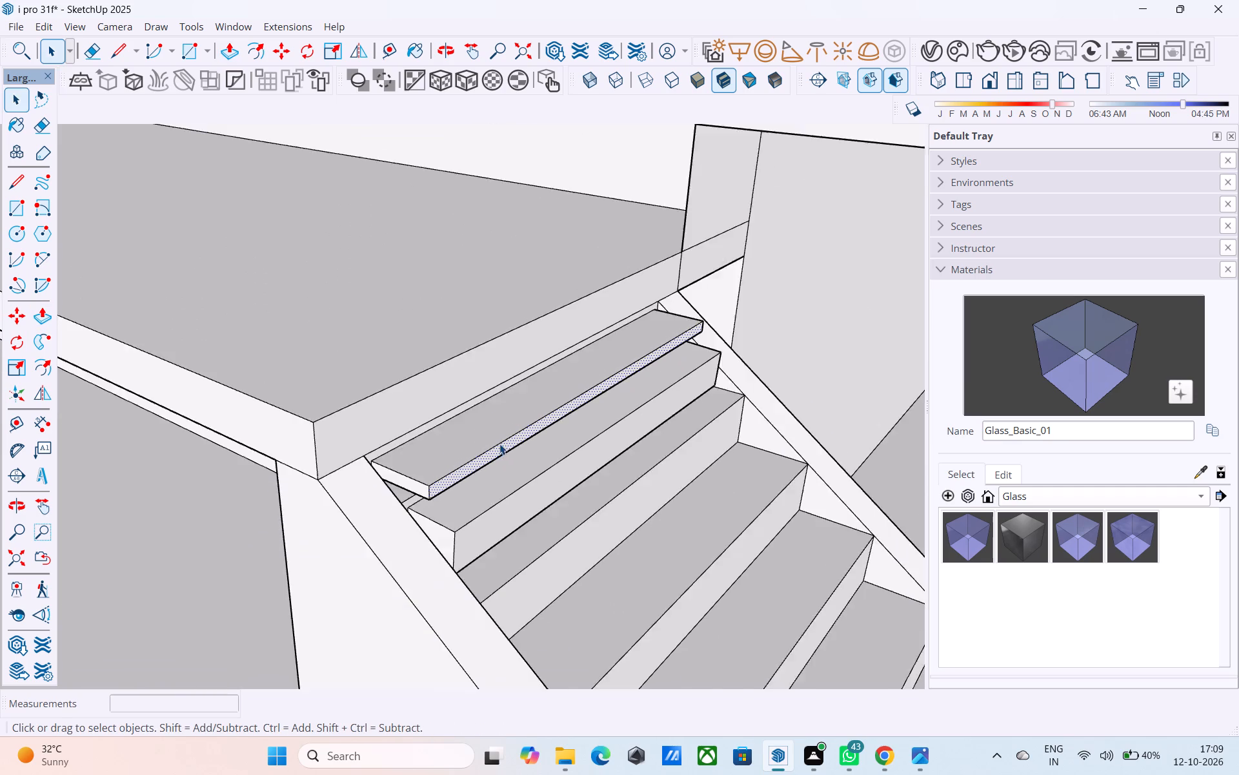
scroll(499, 444, "down", 10)
middle_click_drag(558, 476, 404, 406)
scroll(387, 402, "down", 10)
left_click(322, 473)
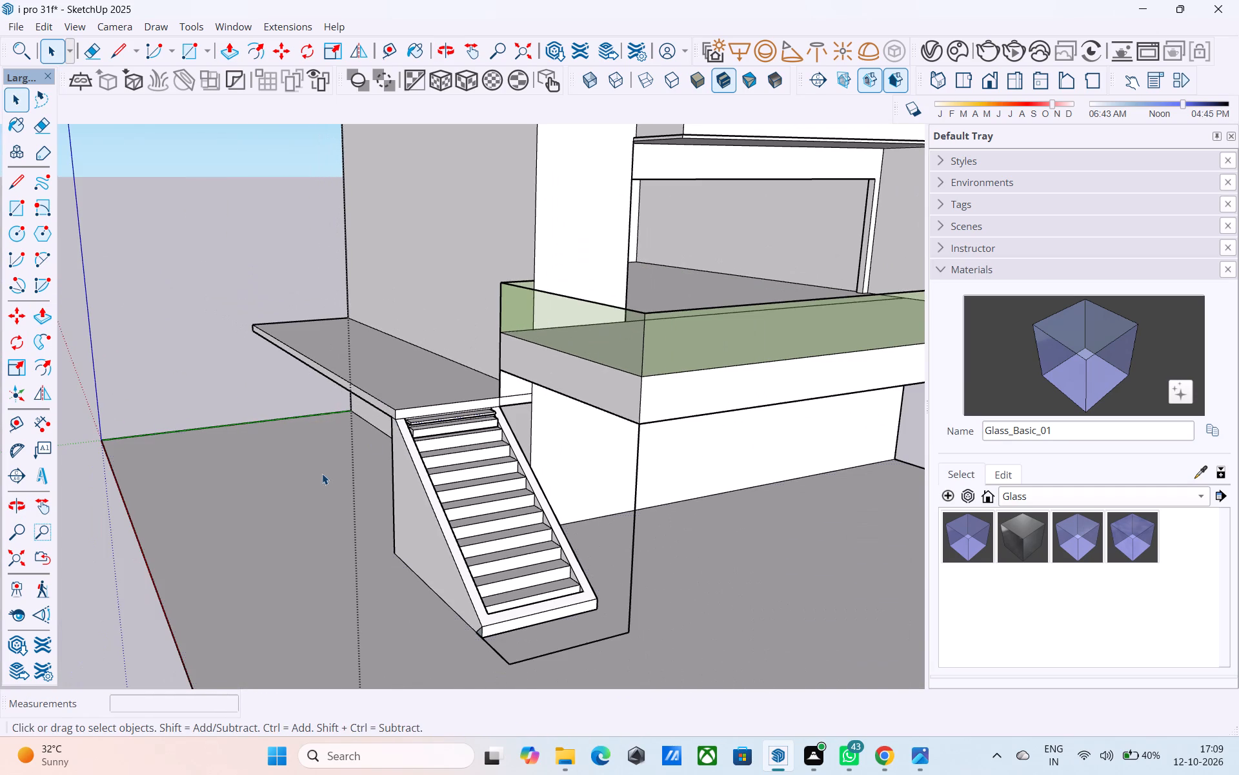
scroll(419, 463, "down", 1)
middle_click_drag(486, 464, 607, 455)
scroll(549, 446, "down", 5)
middle_click_drag(719, 454, 650, 470)
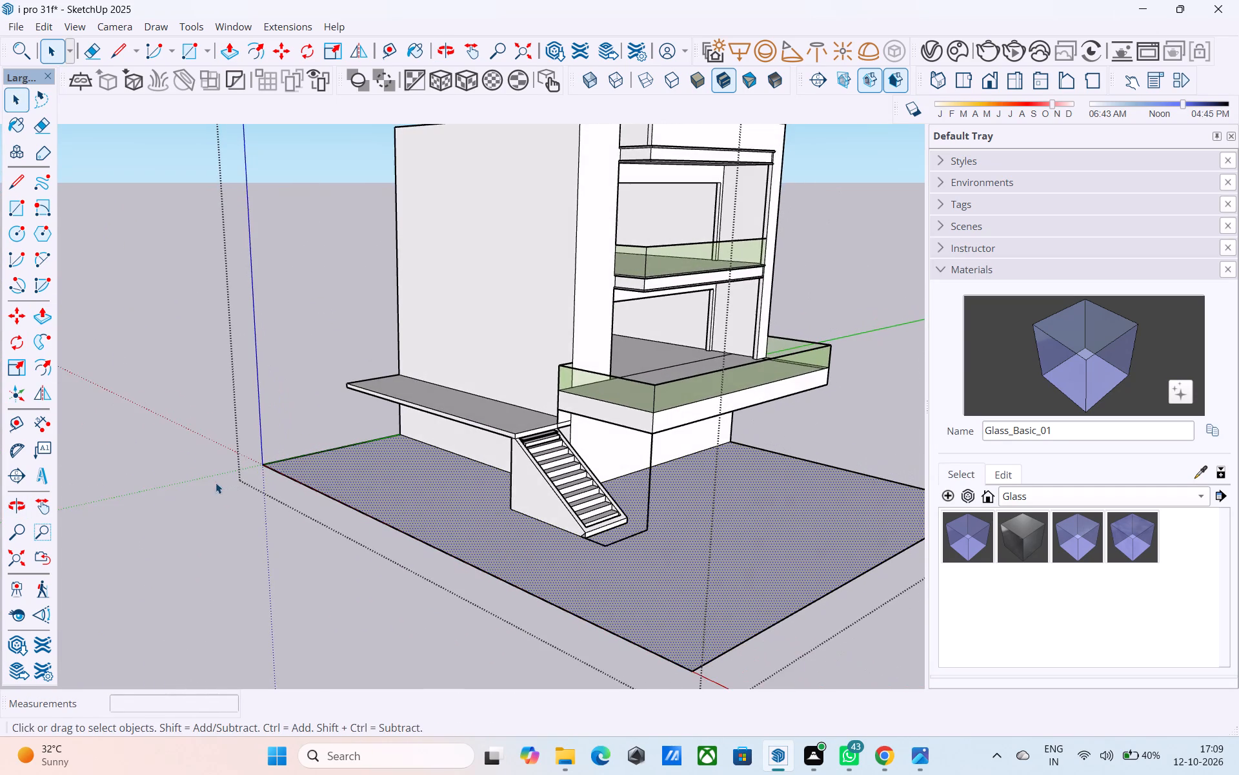
left_click(209, 476)
middle_click_drag(598, 391, 356, 439)
scroll(339, 471, "up", 11)
middle_click_drag(574, 449, 620, 419)
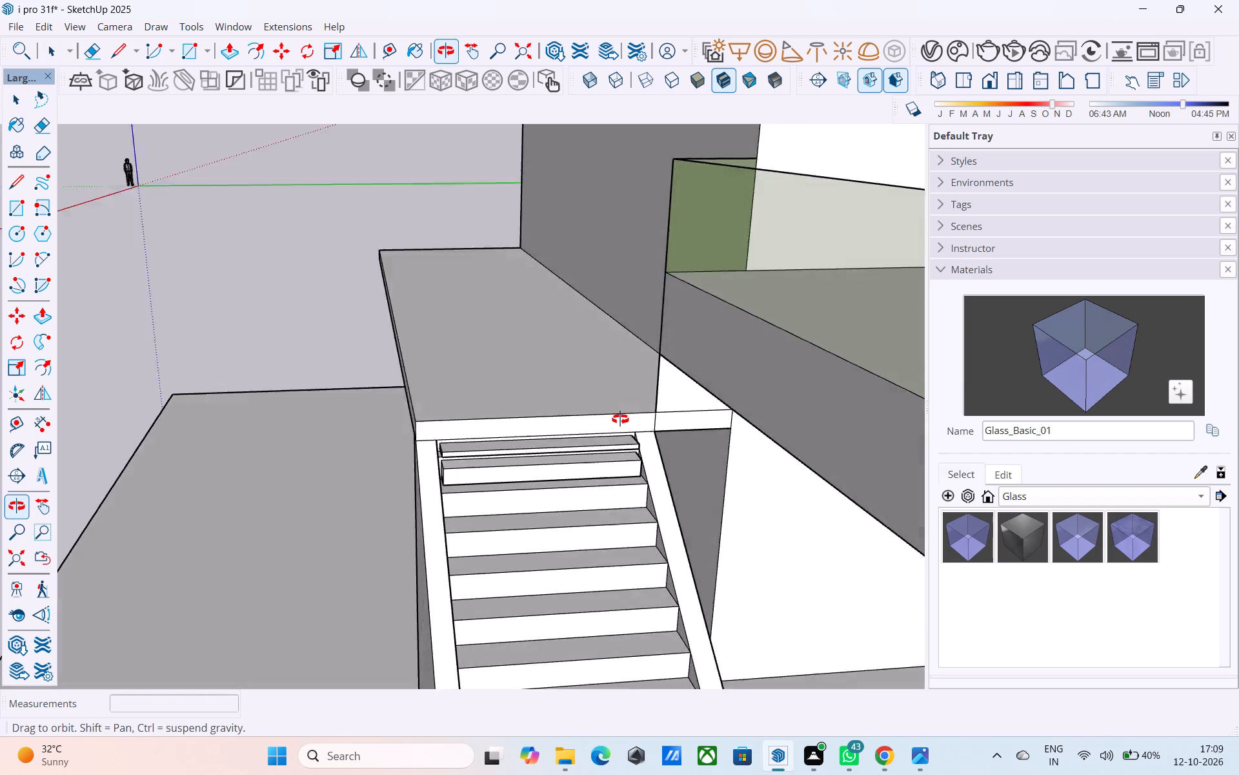
middle_click_drag(620, 419, 763, 385)
scroll(370, 526, "up", 5)
scroll(533, 450, "down", 4)
middle_click_drag(539, 458, 403, 475)
scroll(465, 431, "up", 5)
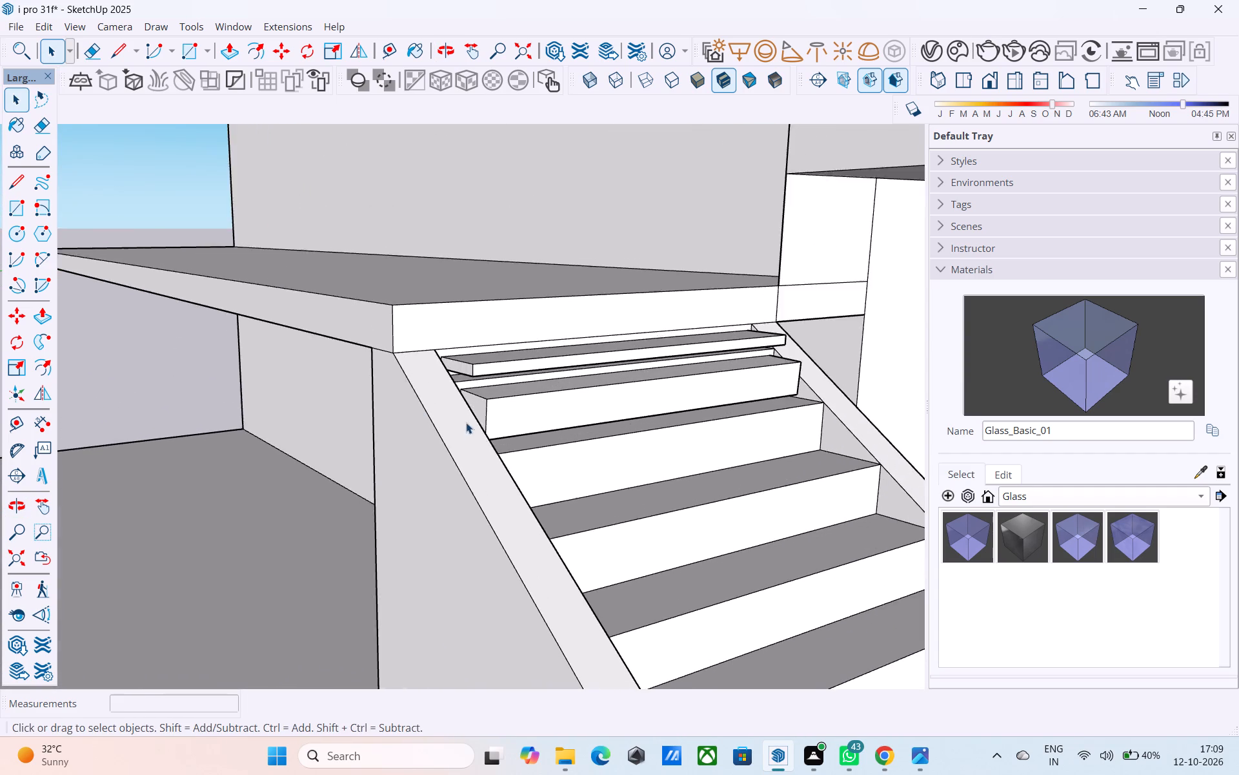
Draw two vertical edges, each about 2" long, between the thin slab's underside and the step block below, enclosing a small side face.
scroll(466, 422, "up", 2)
double_click(507, 386)
scroll(505, 386, "up", 5)
key("l")
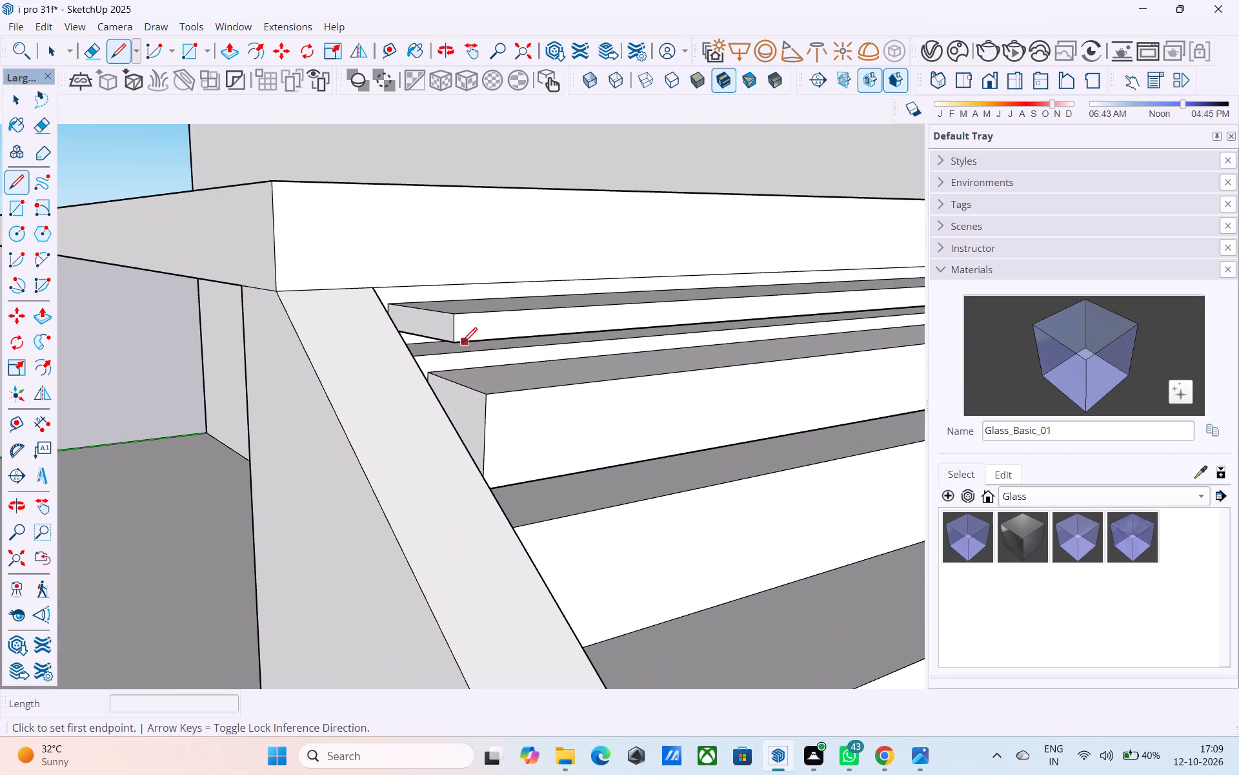
left_click(458, 342)
left_click(455, 378)
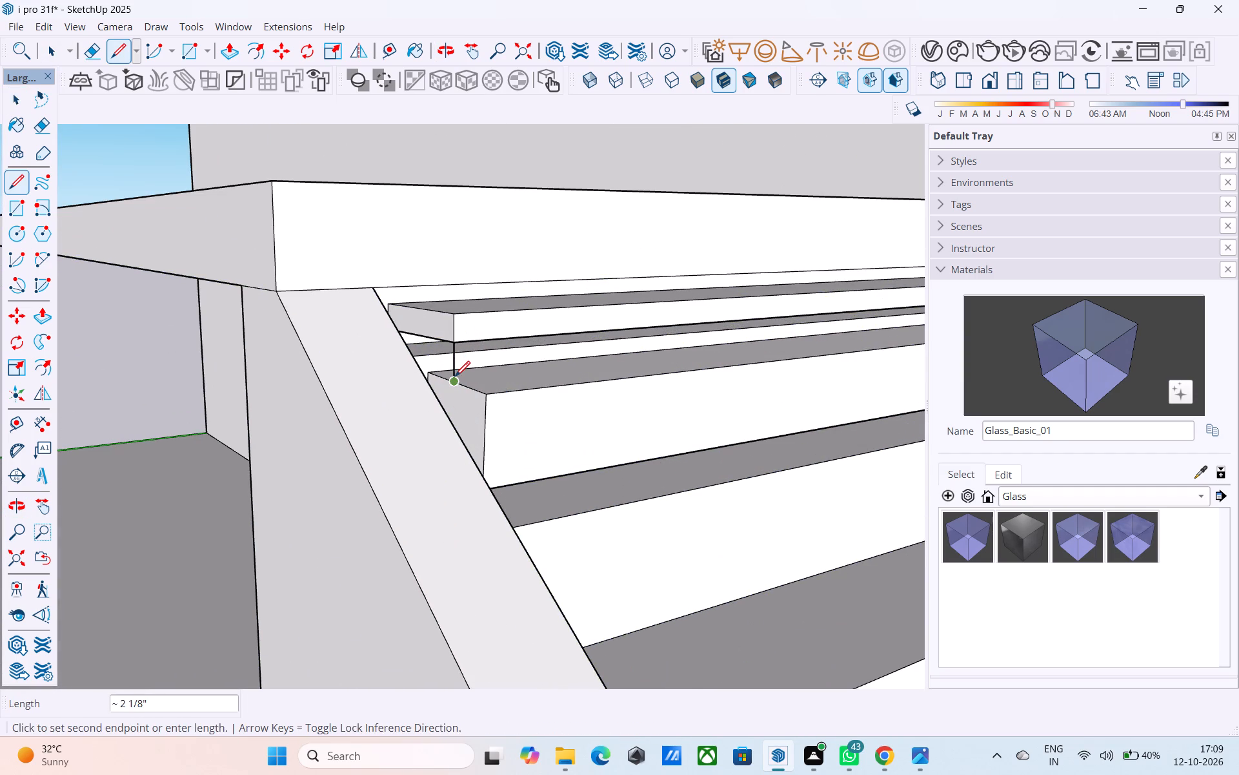
key("space")
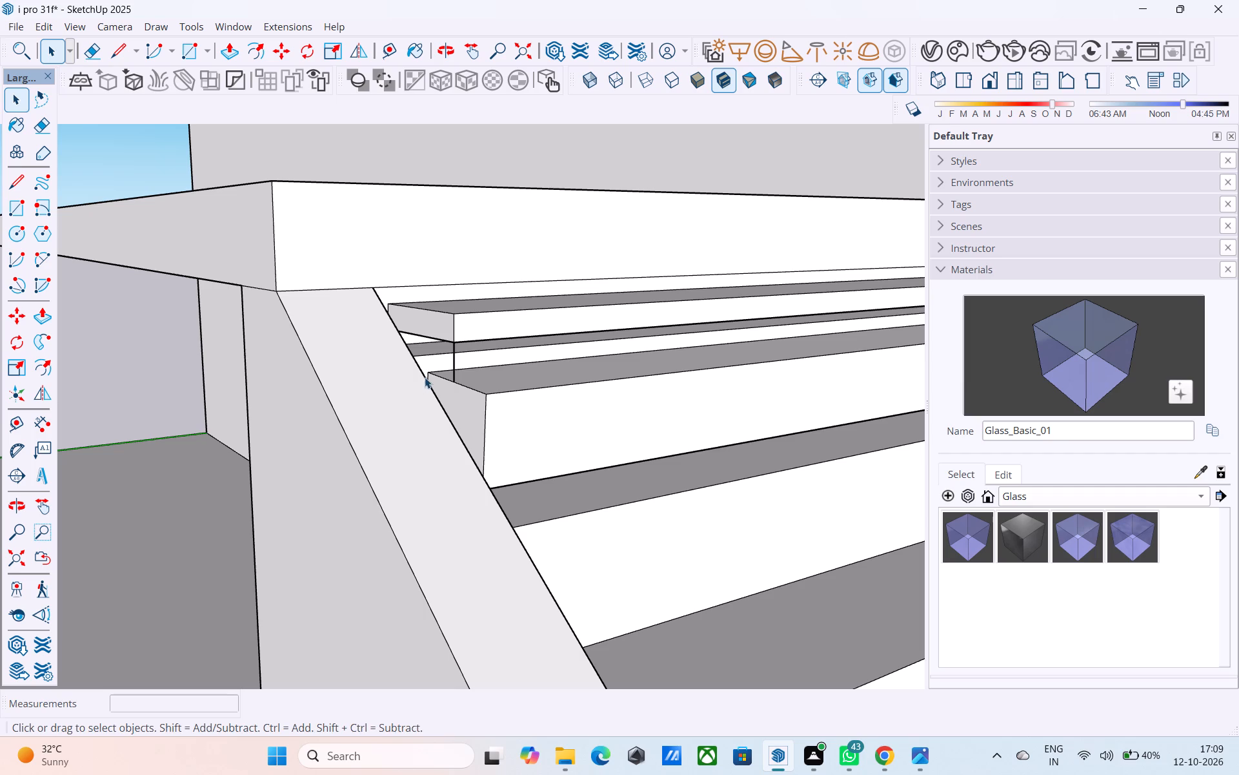
key("l")
left_click(434, 371)
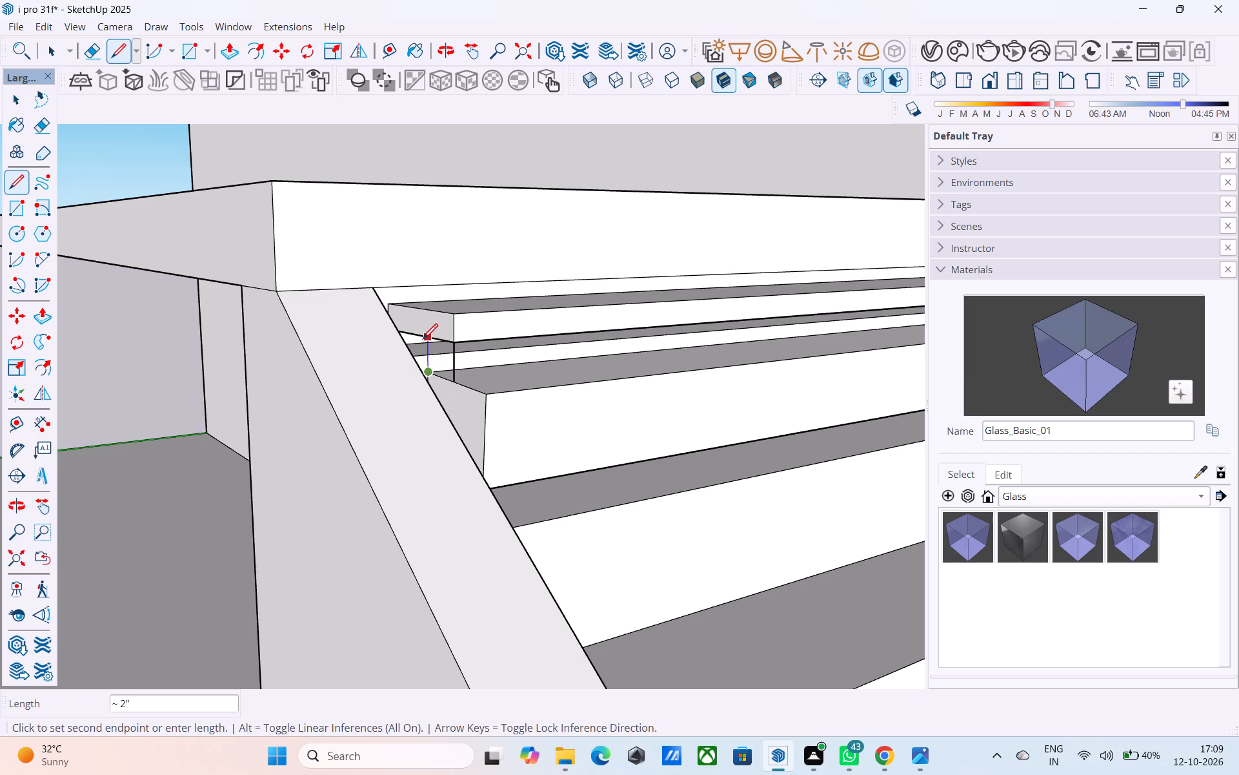
left_click(423, 340)
key("space")
Push/Pull the small side face about 4' 9 7/8" across the stair width, filling the gap beneath the thin slab.
middle_click_drag(455, 360, 119, 346)
middle_click_drag(452, 369, 405, 358)
left_click(473, 362)
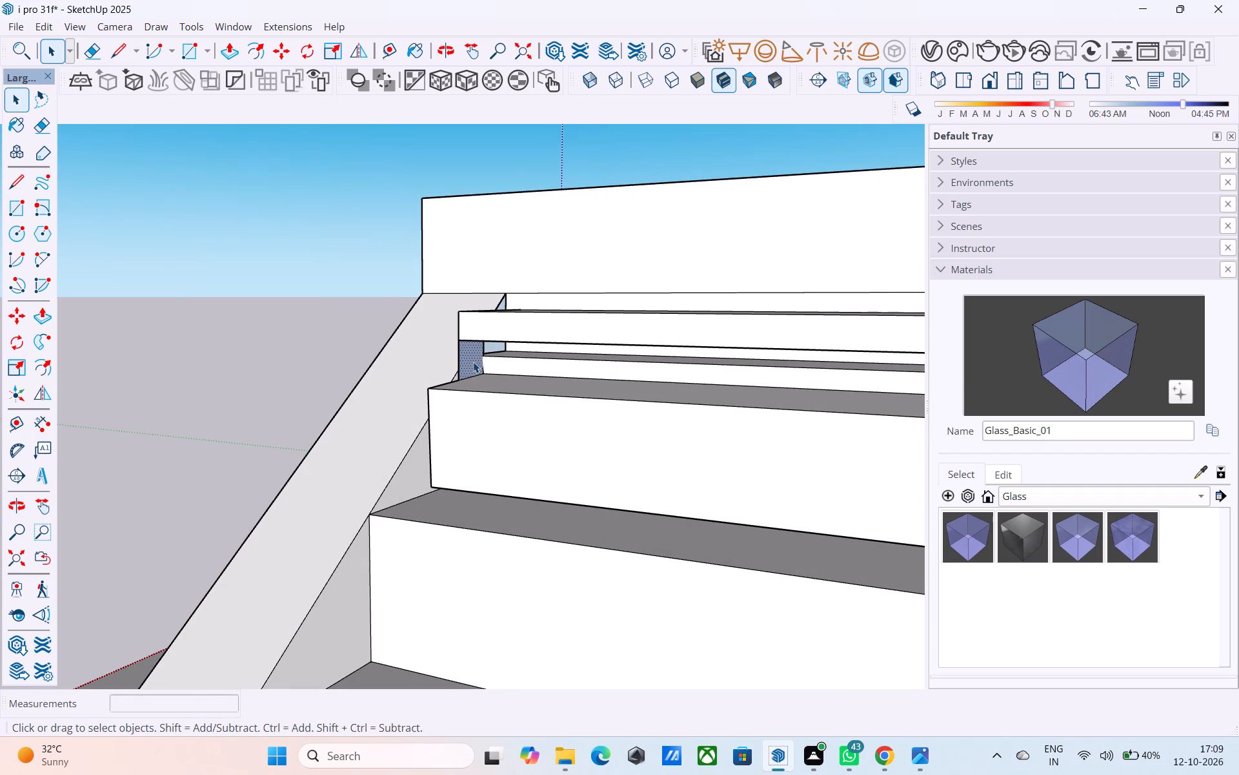
key("p")
left_click(473, 362)
left_click(465, 351)
scroll(649, 386, "down", 3)
middle_click_drag(655, 393, 655, 393)
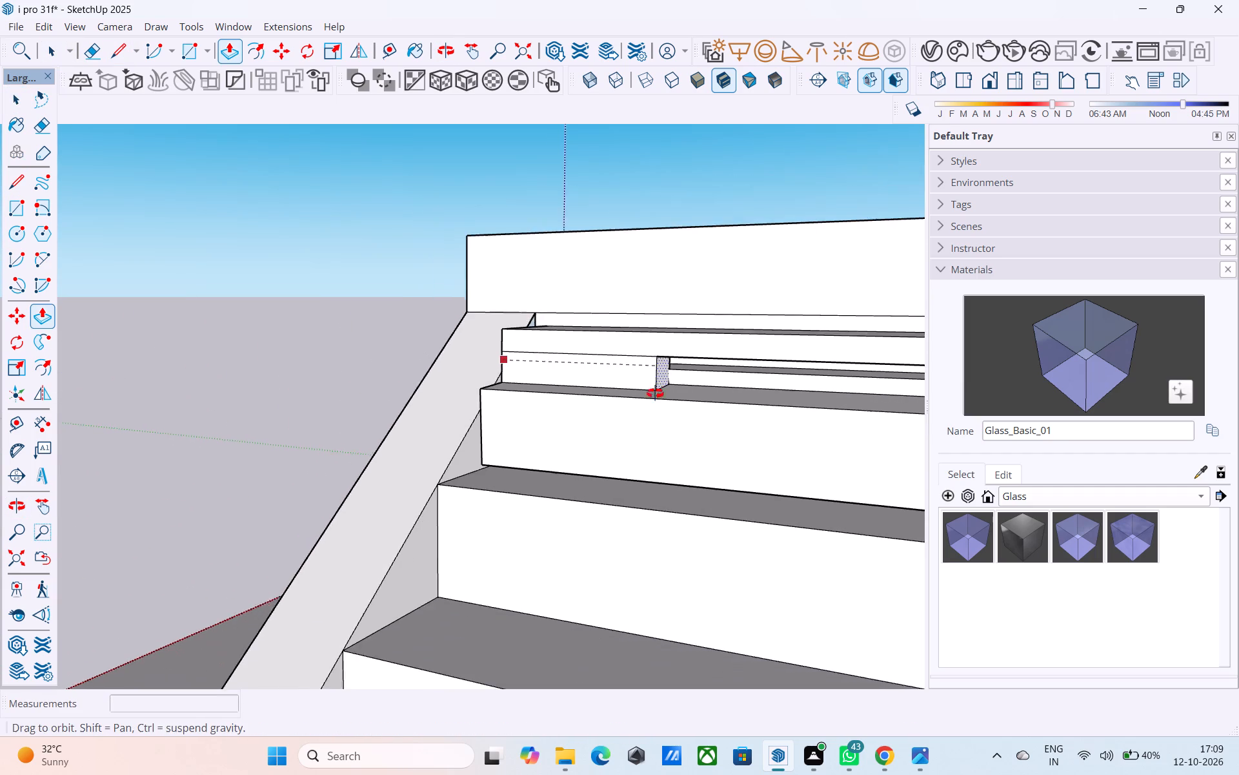
middle_click_drag(655, 393, 663, 491)
scroll(575, 454, "up", 3)
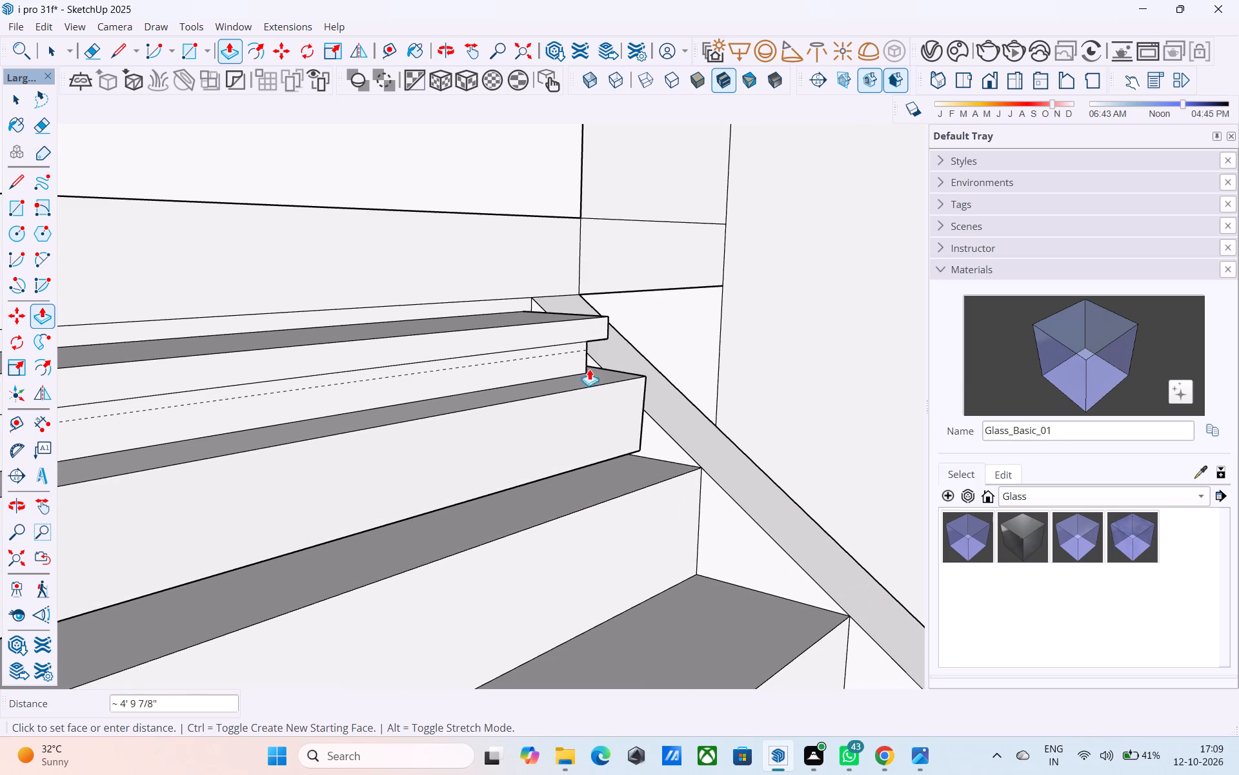
left_click(611, 336)
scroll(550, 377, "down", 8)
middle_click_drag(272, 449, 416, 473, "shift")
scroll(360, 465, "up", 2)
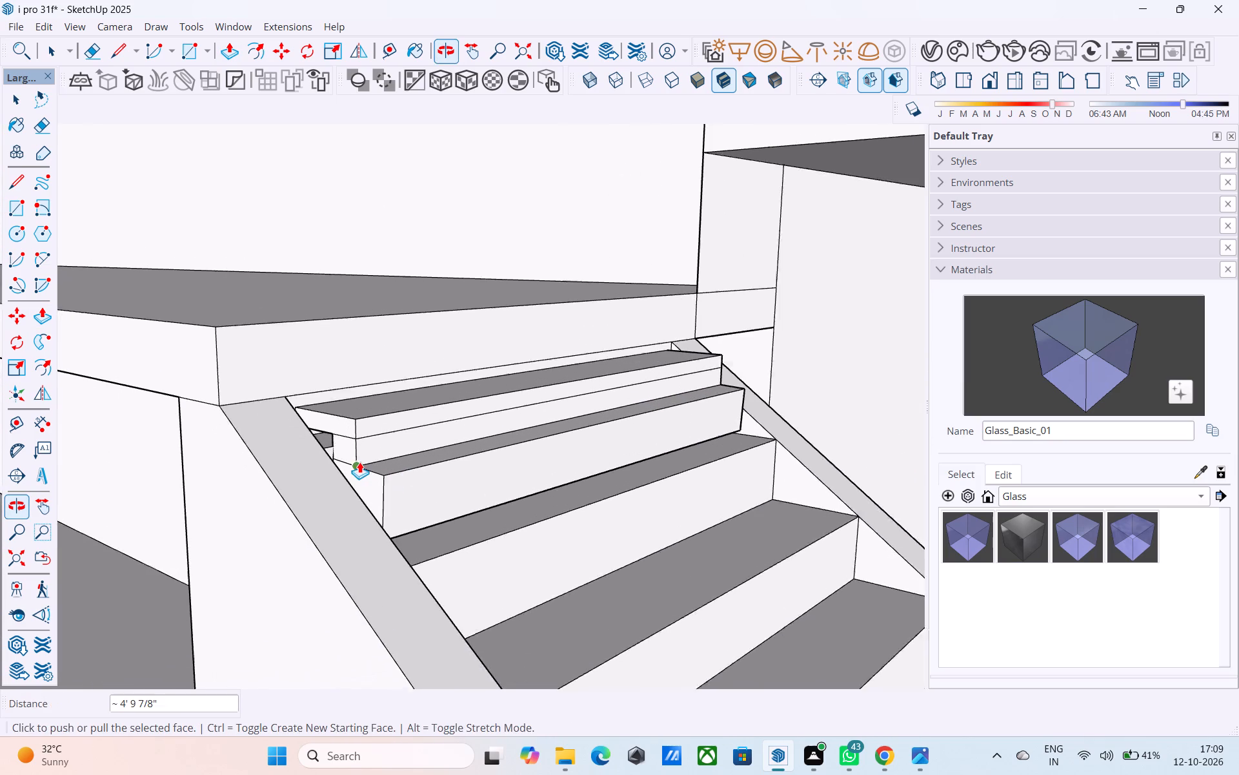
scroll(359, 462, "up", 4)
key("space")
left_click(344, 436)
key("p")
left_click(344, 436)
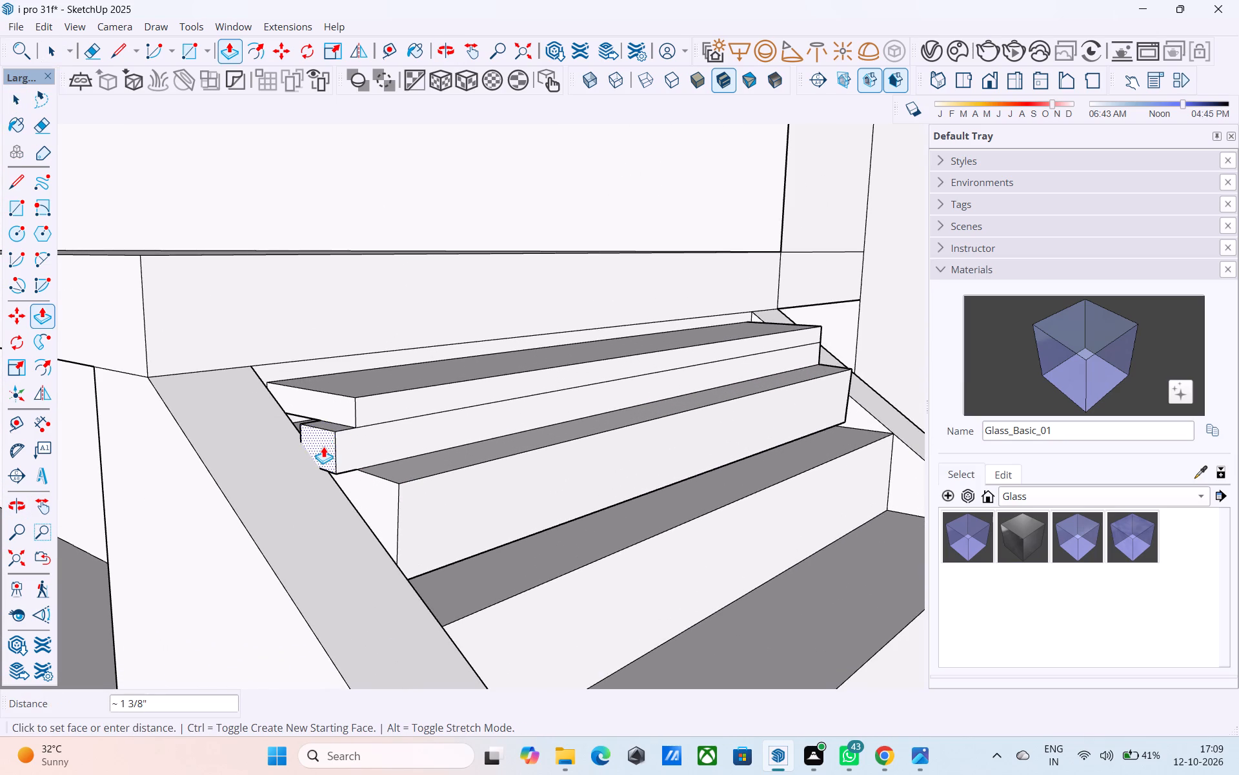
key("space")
Push/Pull the end face of the lower projecting step block outward to the adjacent stringer.
middle_click_drag(352, 454, 171, 468)
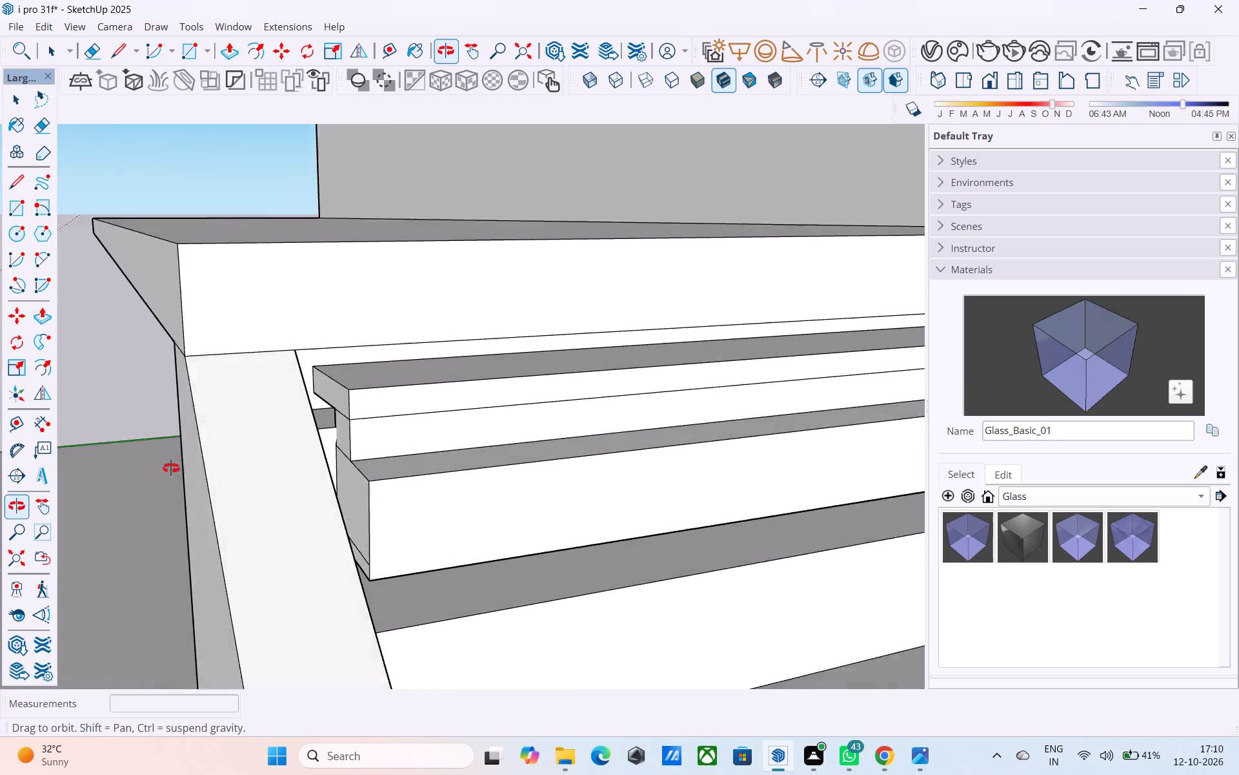
middle_click_drag(171, 468, 189, 488)
scroll(339, 506, "up", 3)
left_click(356, 500)
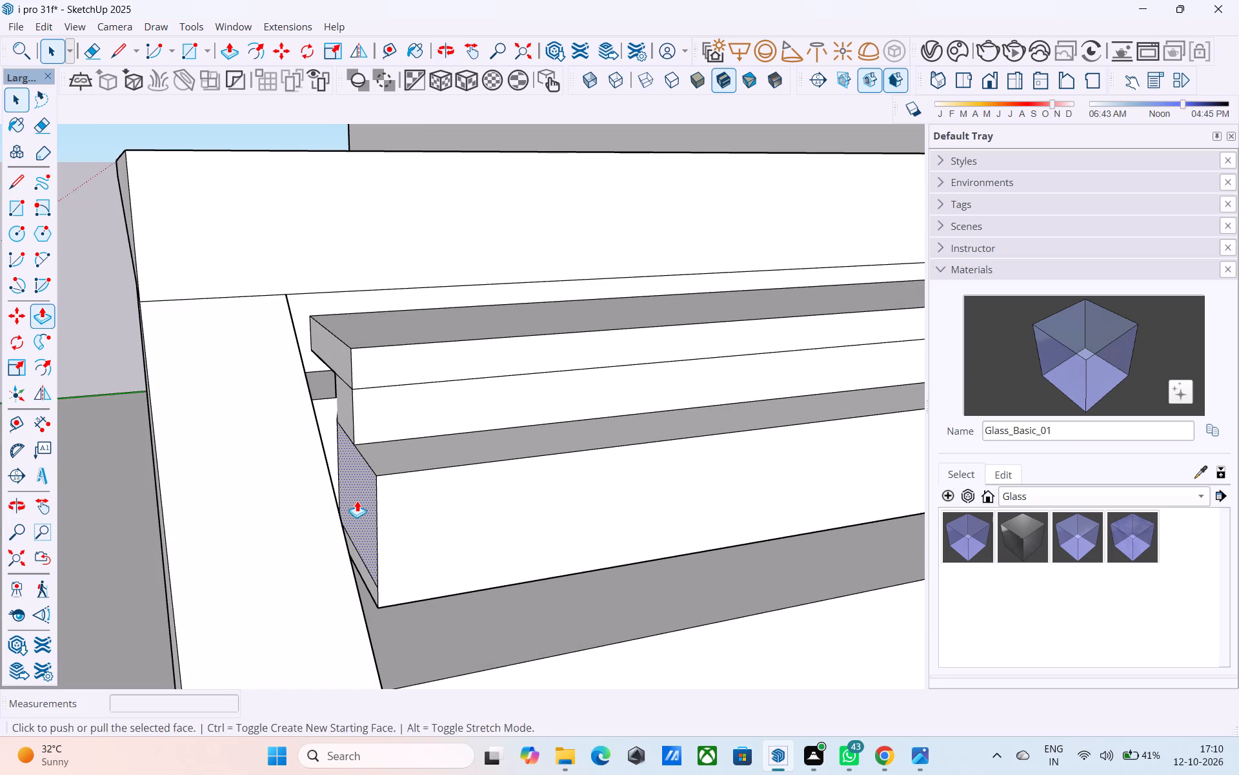
key("p")
left_click(357, 501)
left_click(322, 506)
key("space")
Push/Pull the small end face of the riser beneath the top tread 1" outward towards the adjacent stringer.
scroll(345, 505, "down", 5)
middle_click_drag(348, 507, 351, 508)
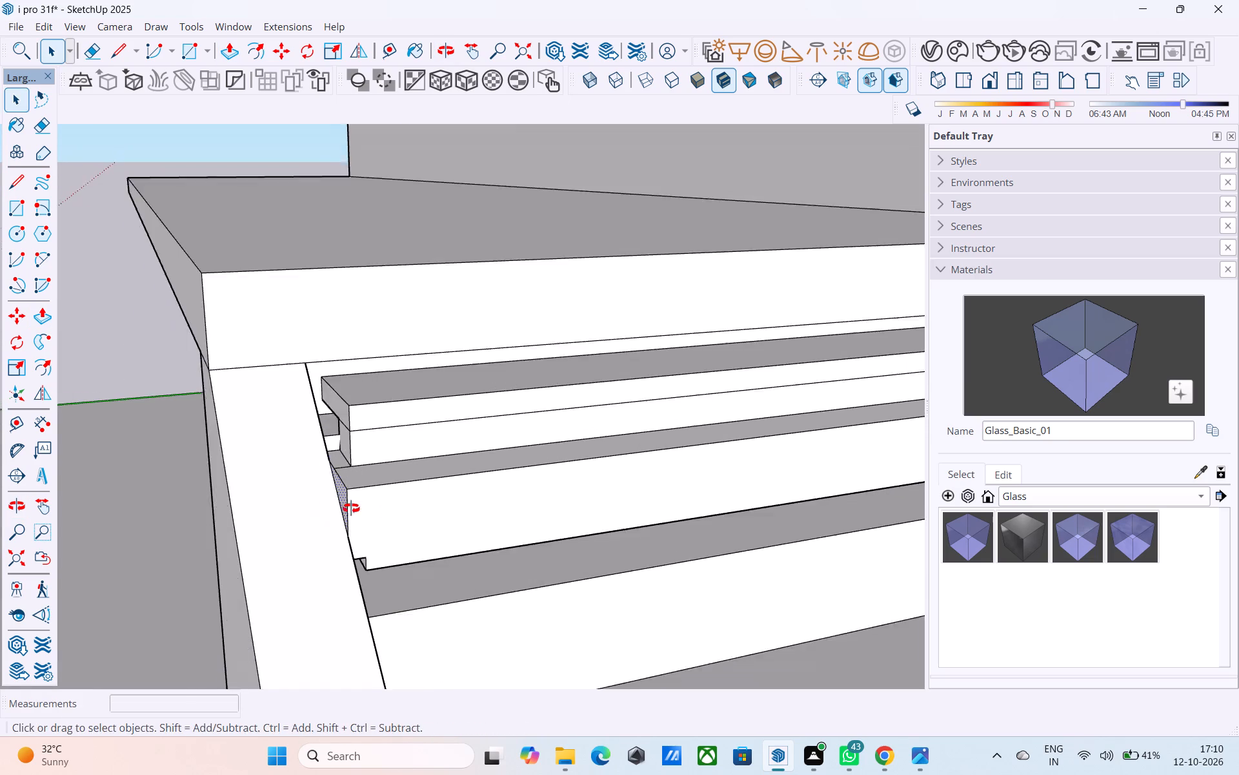
middle_click_drag(351, 508, 596, 487)
scroll(450, 451, "down", 4)
middle_click_drag(558, 508, 574, 552)
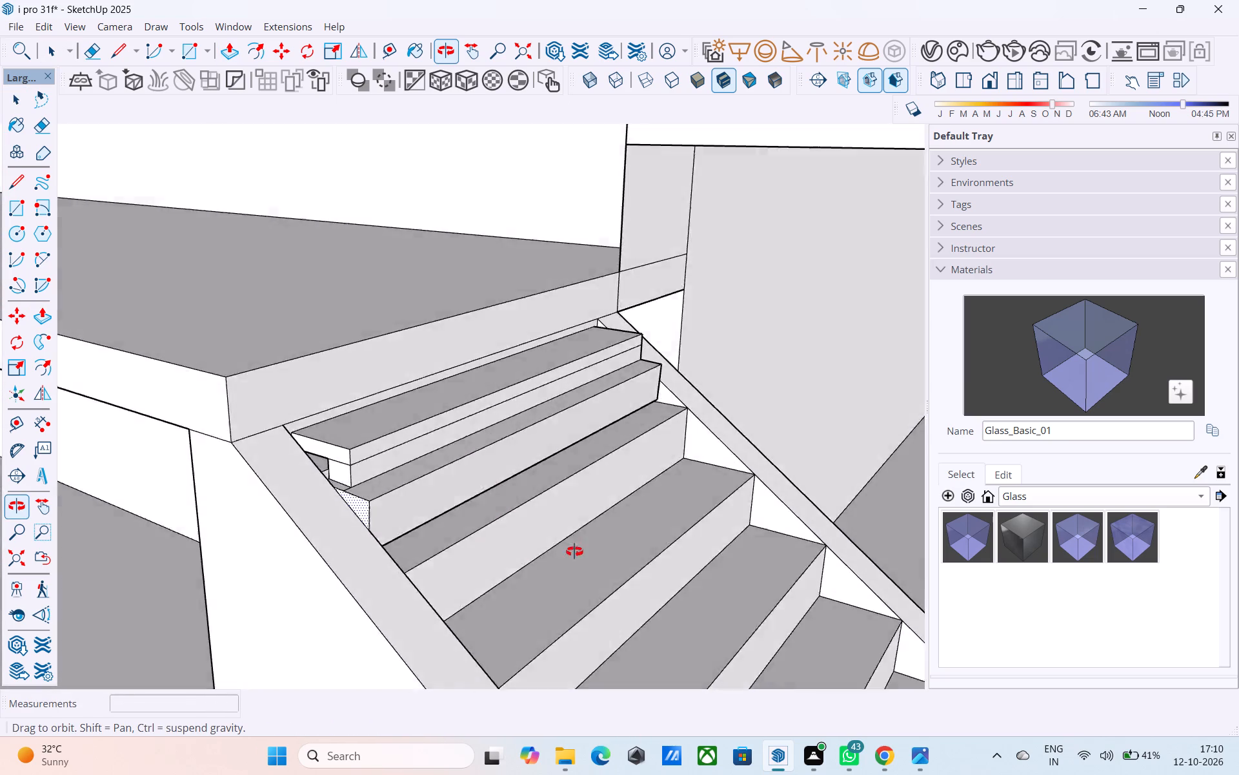
middle_click_drag(574, 552, 621, 599)
scroll(430, 544, "up", 8)
left_click(381, 522)
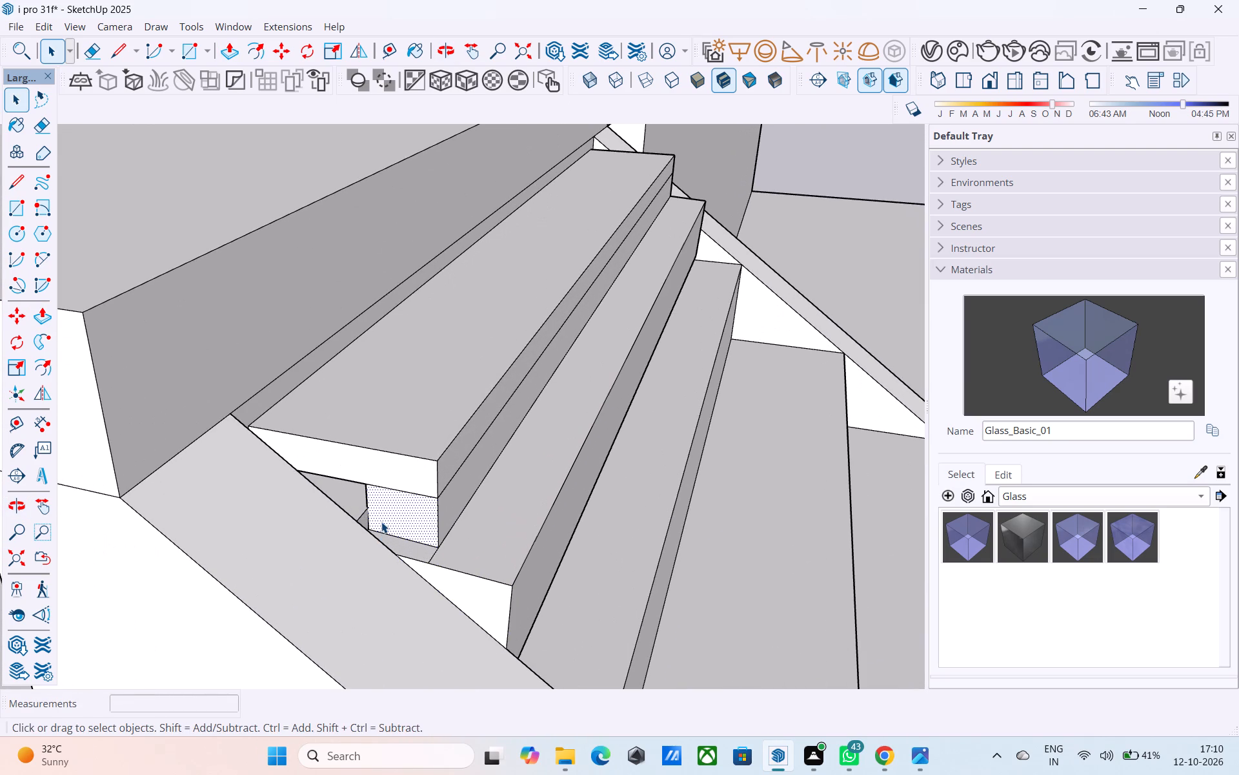
key("p")
left_click(381, 522)
left_click(350, 521)
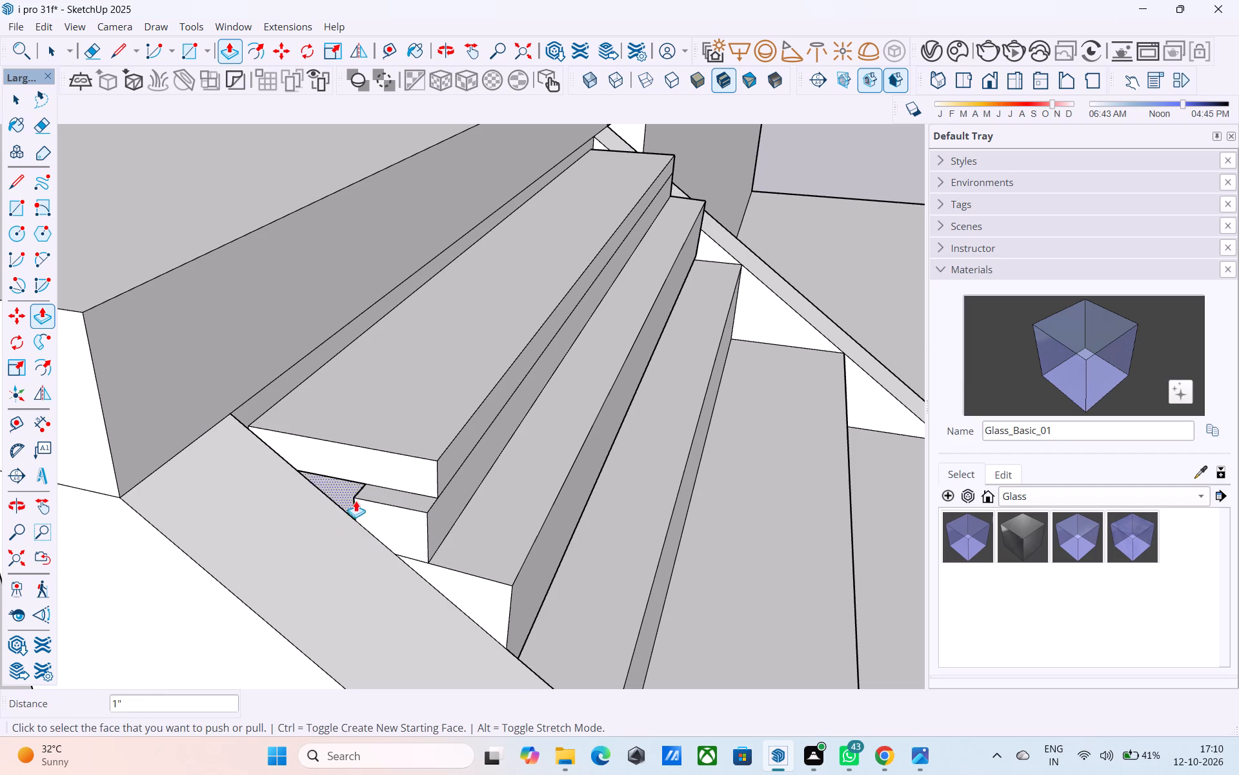
Push/Pull the end face of the thin top tread slab 1" outward towards the stringer, matching the riser below.
key("space")
left_click(372, 470)
middle_click_drag(389, 504, 119, 478)
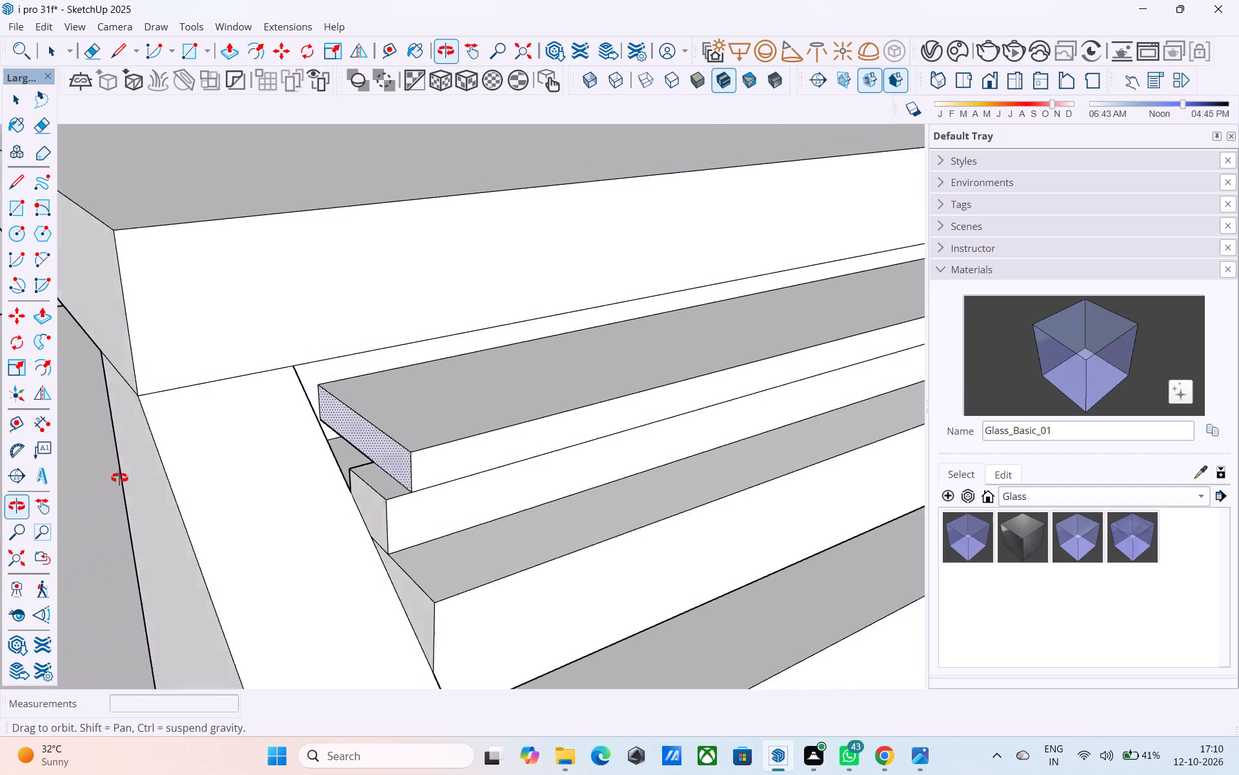
middle_click_drag(119, 478, 95, 477)
key("p")
left_click(389, 453)
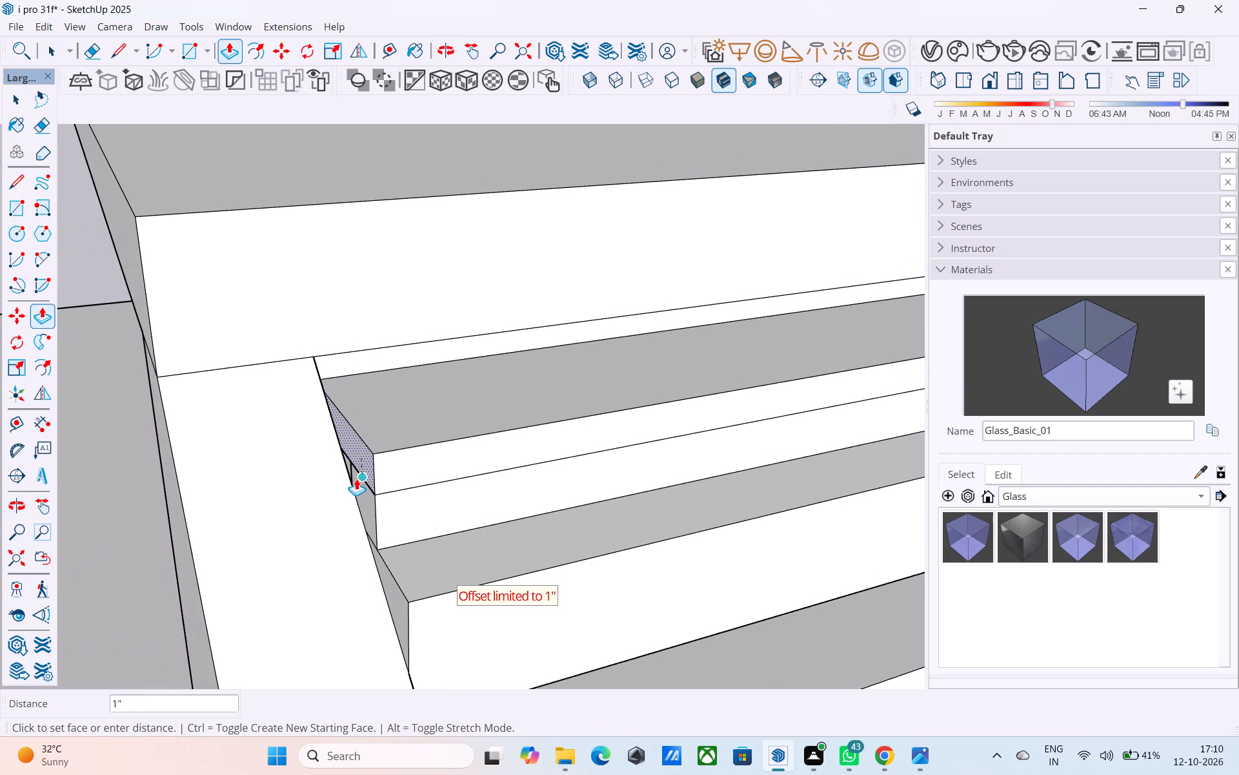
left_click(356, 479)
Erase the leftover seam edges between the thin top tread slab and the riser on the end and front faces.
key("space")
key("e")
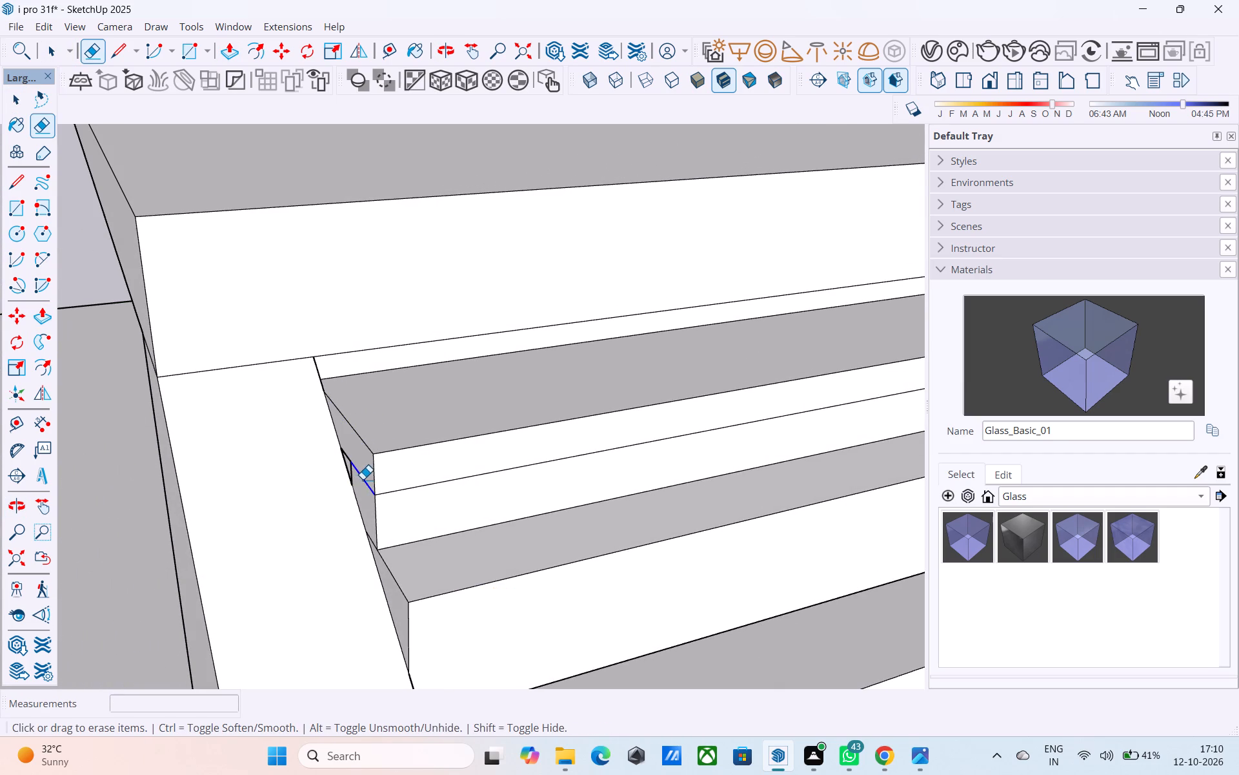
left_click(363, 479)
left_click(419, 488)
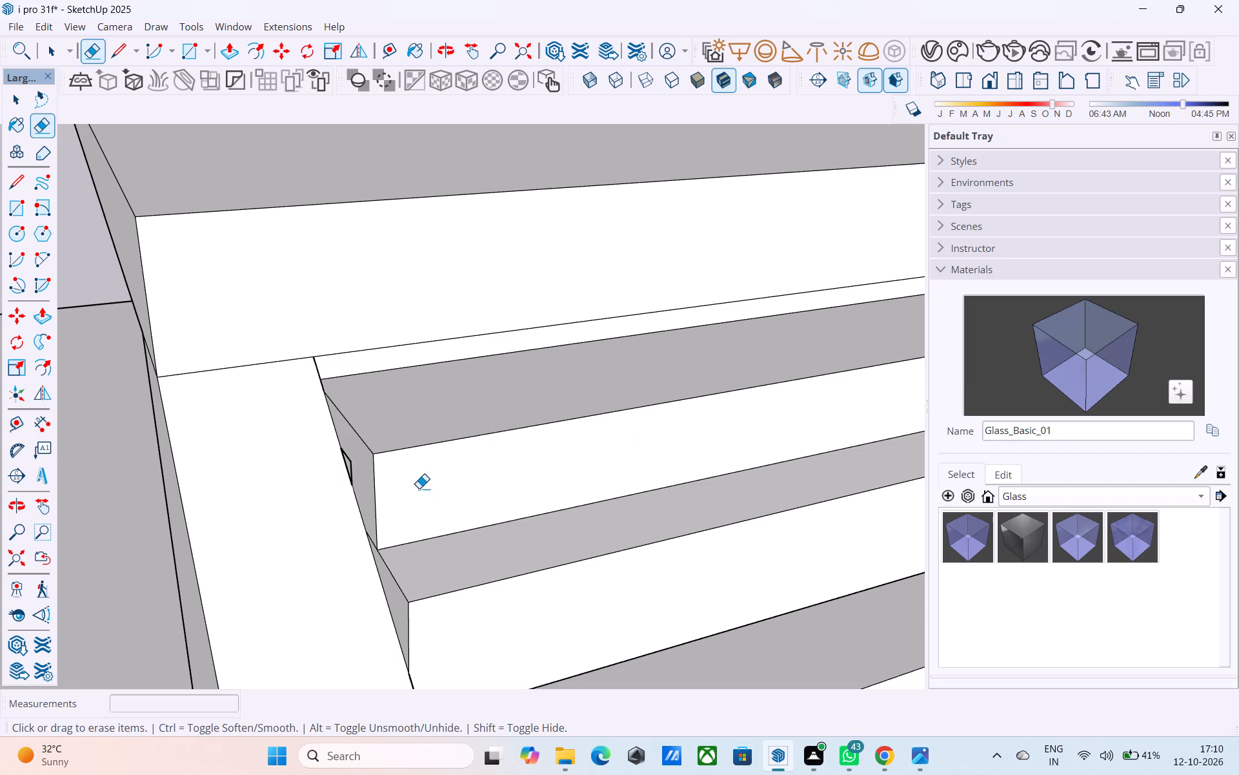
Examine the completed top steps of the ramp staircase and the whole building from several sides.
scroll(419, 490, "down", 10)
middle_click(419, 491)
middle_click_drag(375, 532, 506, 519)
scroll(509, 509, "down", 6)
middle_click_drag(509, 509, 671, 515)
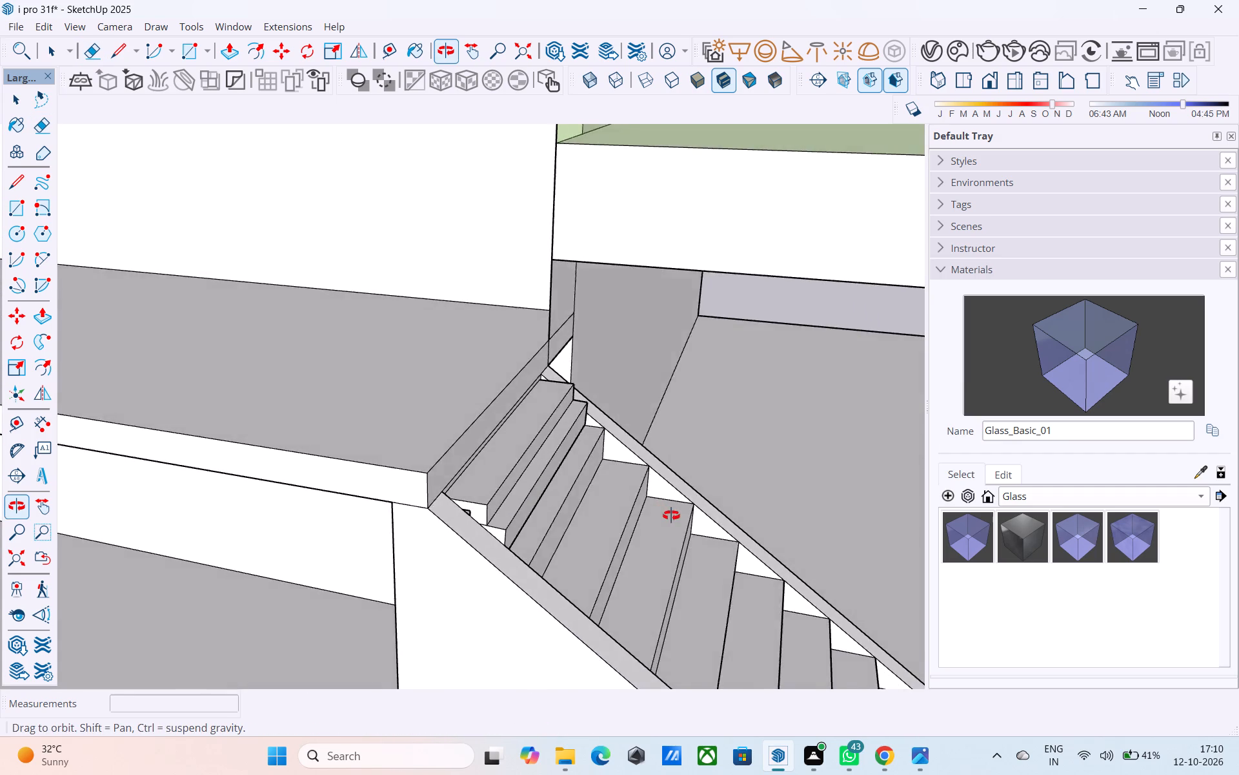
middle_click_drag(671, 515, 578, 495)
scroll(571, 497, "up", 5)
middle_click_drag(522, 528, 549, 528)
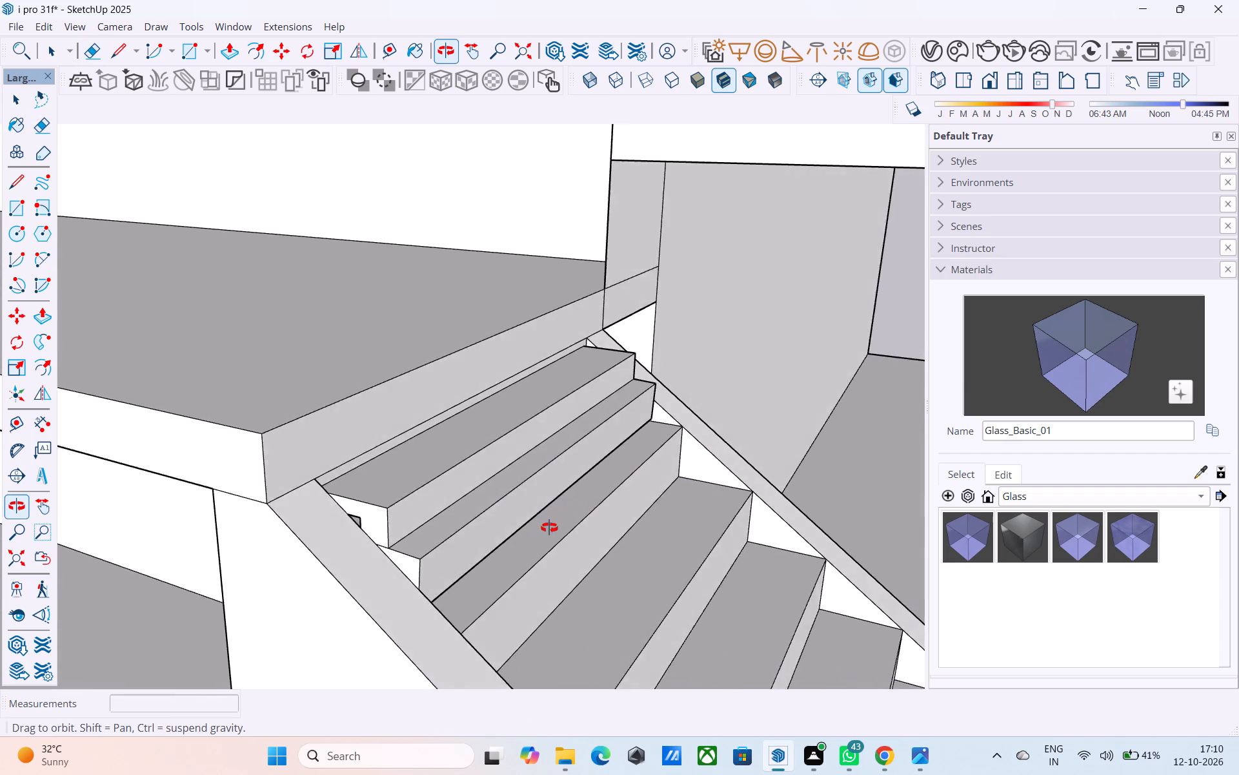
middle_click_drag(549, 528, 659, 505)
scroll(563, 506, "up", 3)
key("space")
scroll(341, 491, "down", 16)
middle_click_drag(744, 485, 495, 480)
scroll(607, 460, "down", 15)
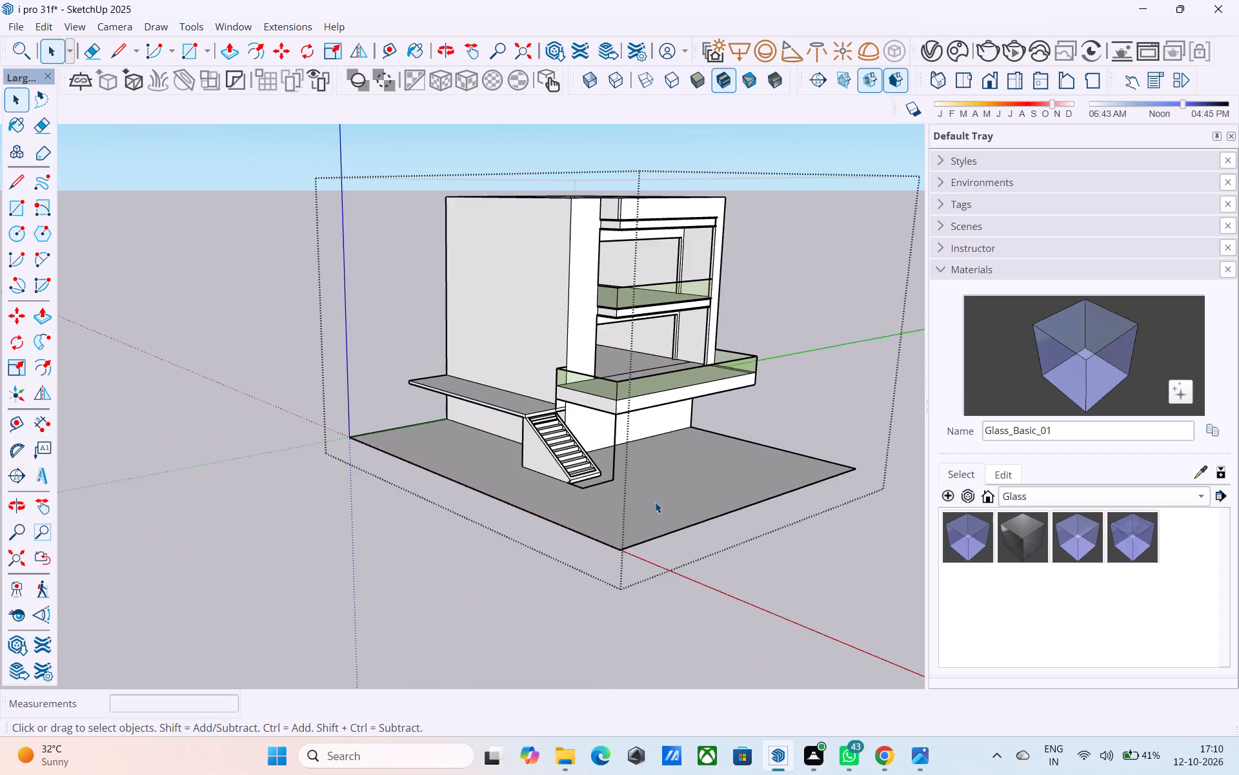
middle_click_drag(654, 502, 718, 533)
middle_click_drag(645, 539, 489, 513)
scroll(529, 470, "up", 6)
scroll(538, 451, "down", 2)
middle_click_drag(544, 455, 614, 457)
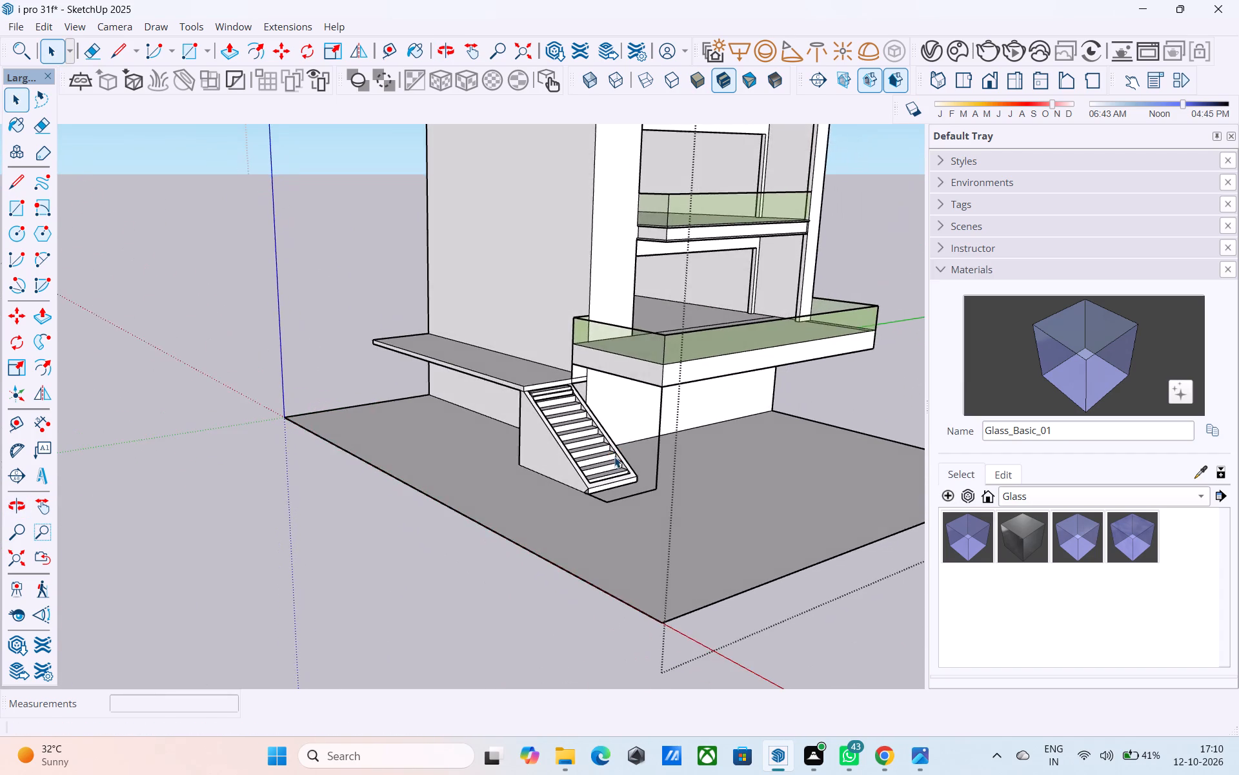
scroll(614, 457, "down", 4)
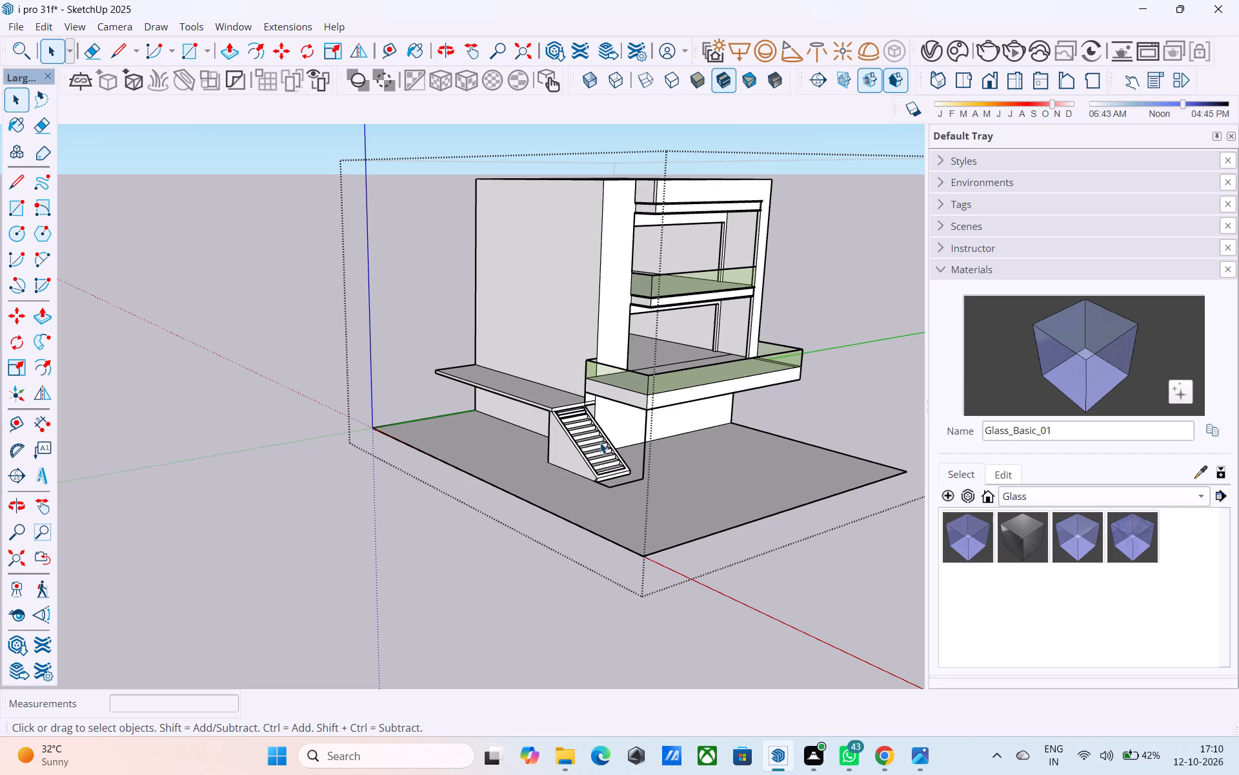
left_click(600, 442)
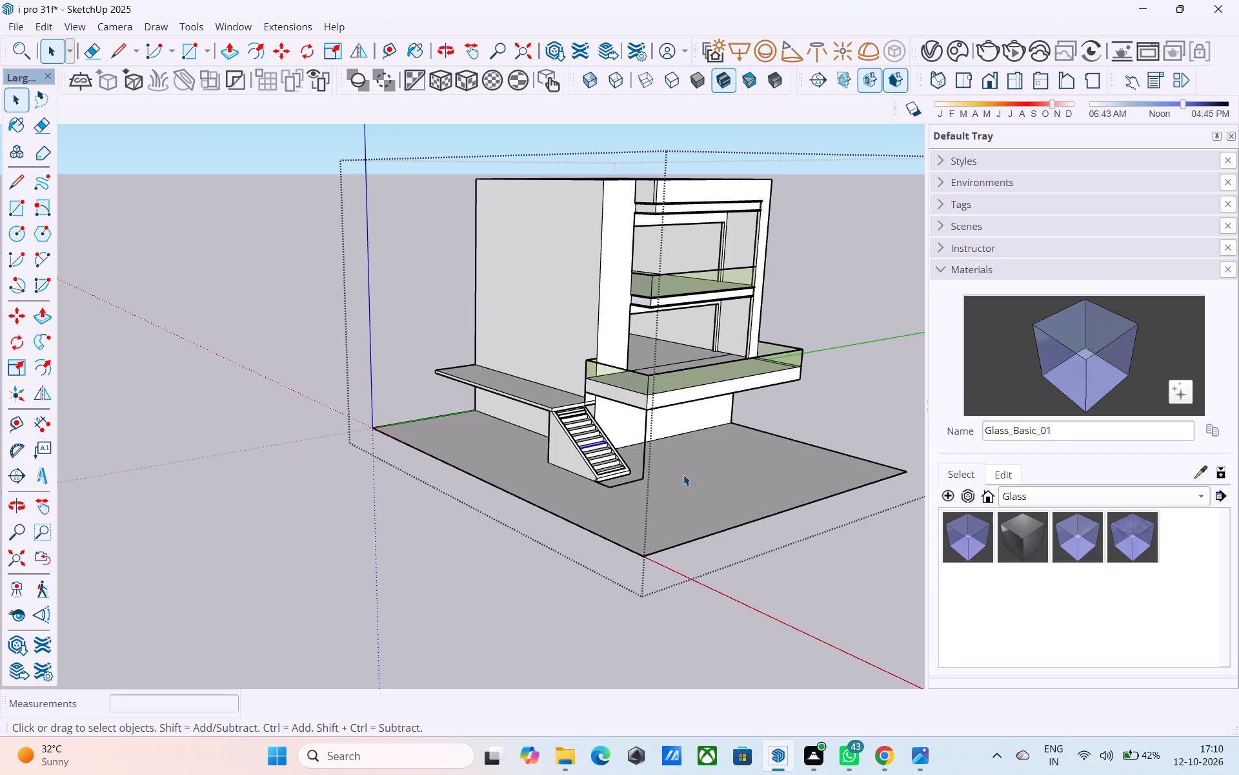
middle_click_drag(691, 448, 660, 361)
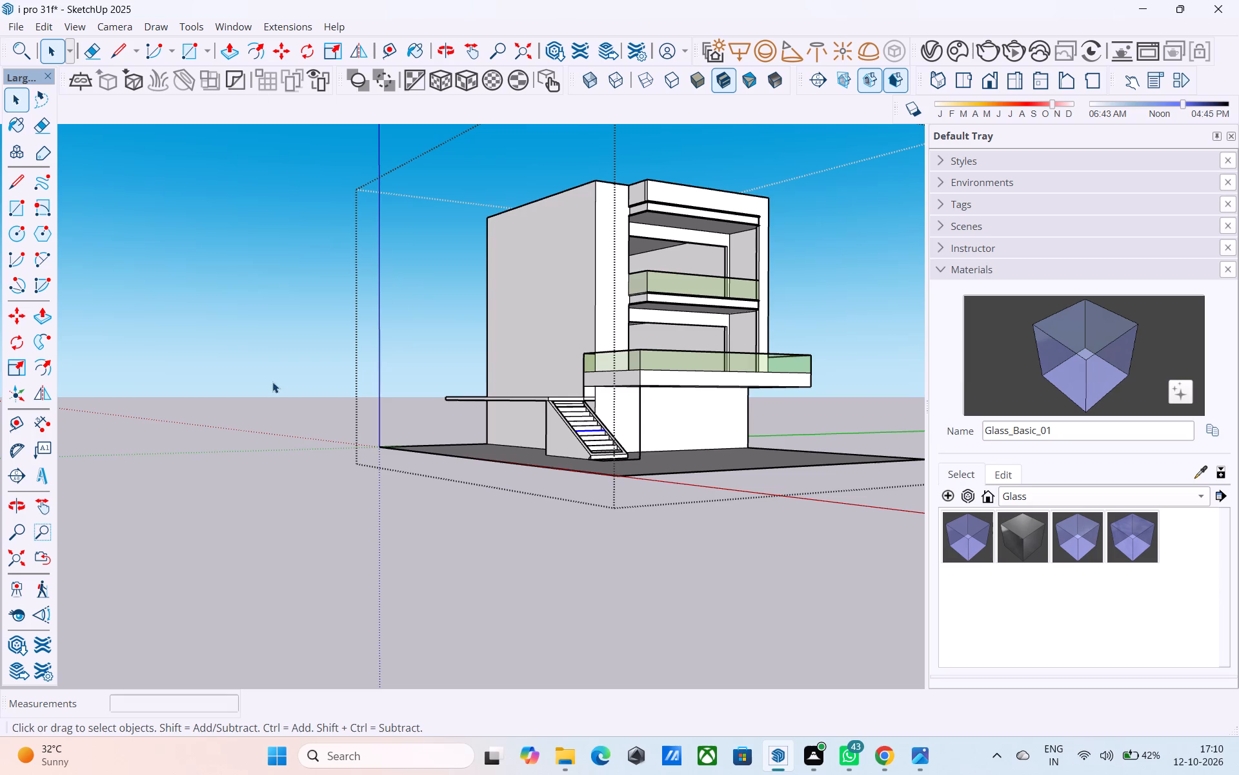
scroll(241, 353, "up", 1)
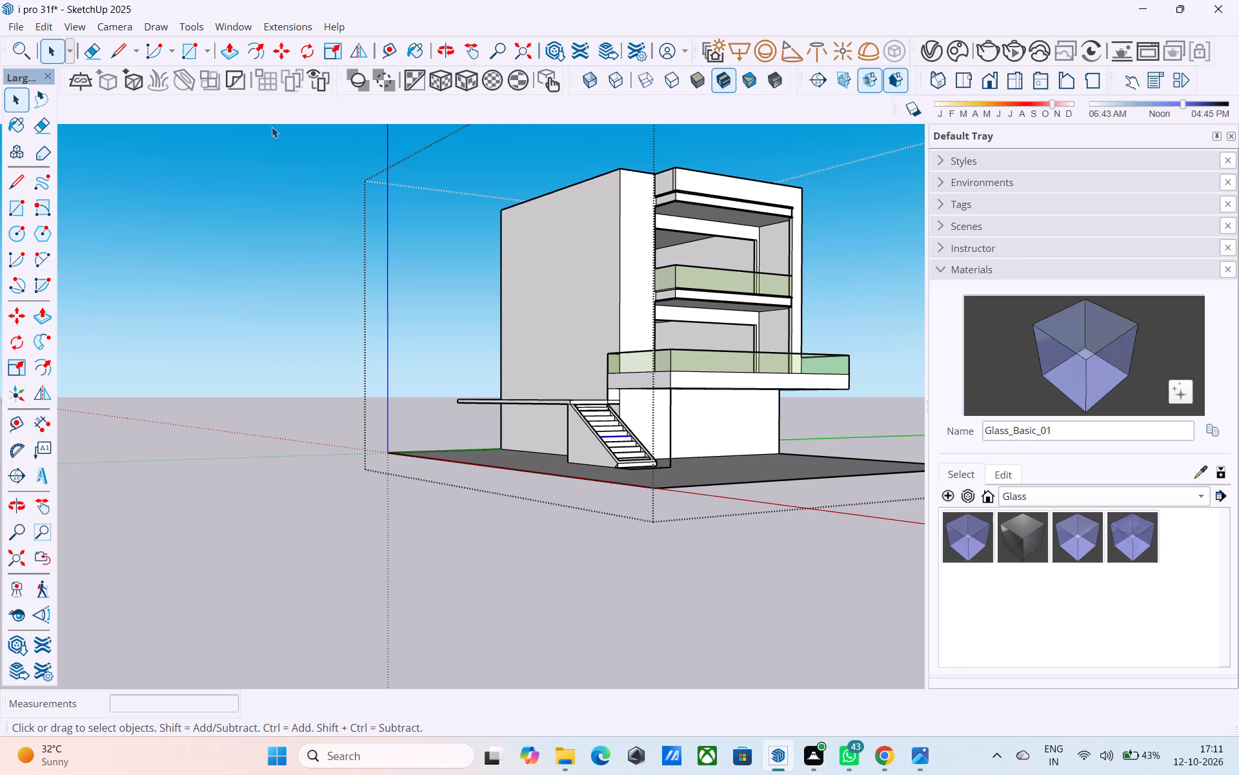
scroll(378, 515, "up", 1)
middle_click_drag(359, 507, 252, 498)
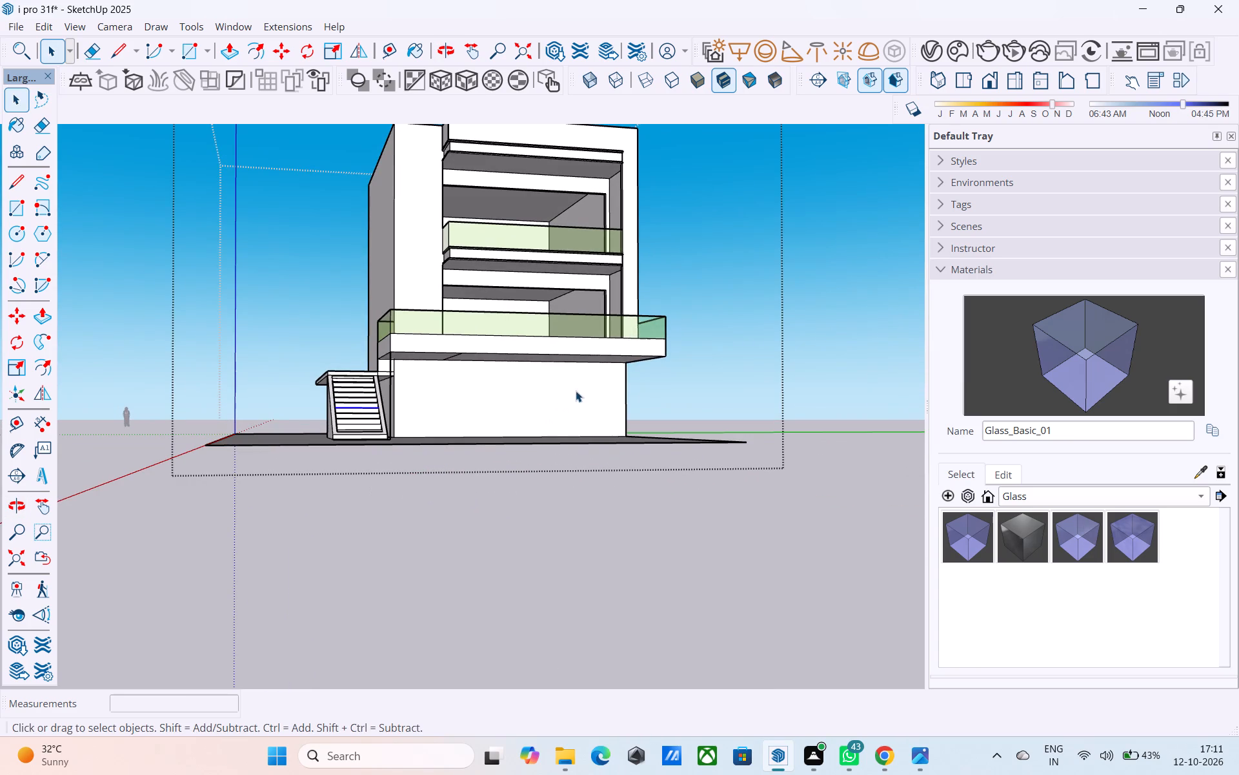
middle_click_drag(584, 373, 871, 521)
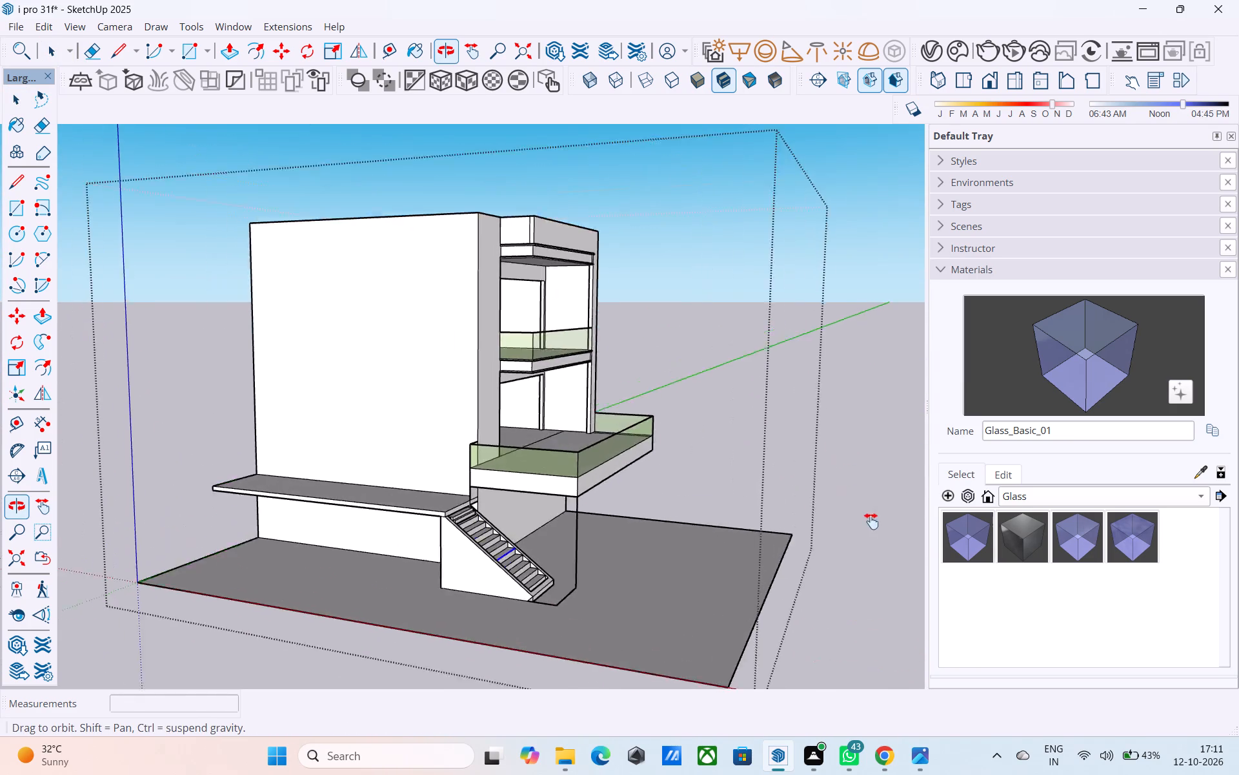
middle_click_drag(871, 521, 851, 491)
middle_click_drag(626, 335, 677, 389)
middle_click_drag(750, 389, 730, 393, "shift")
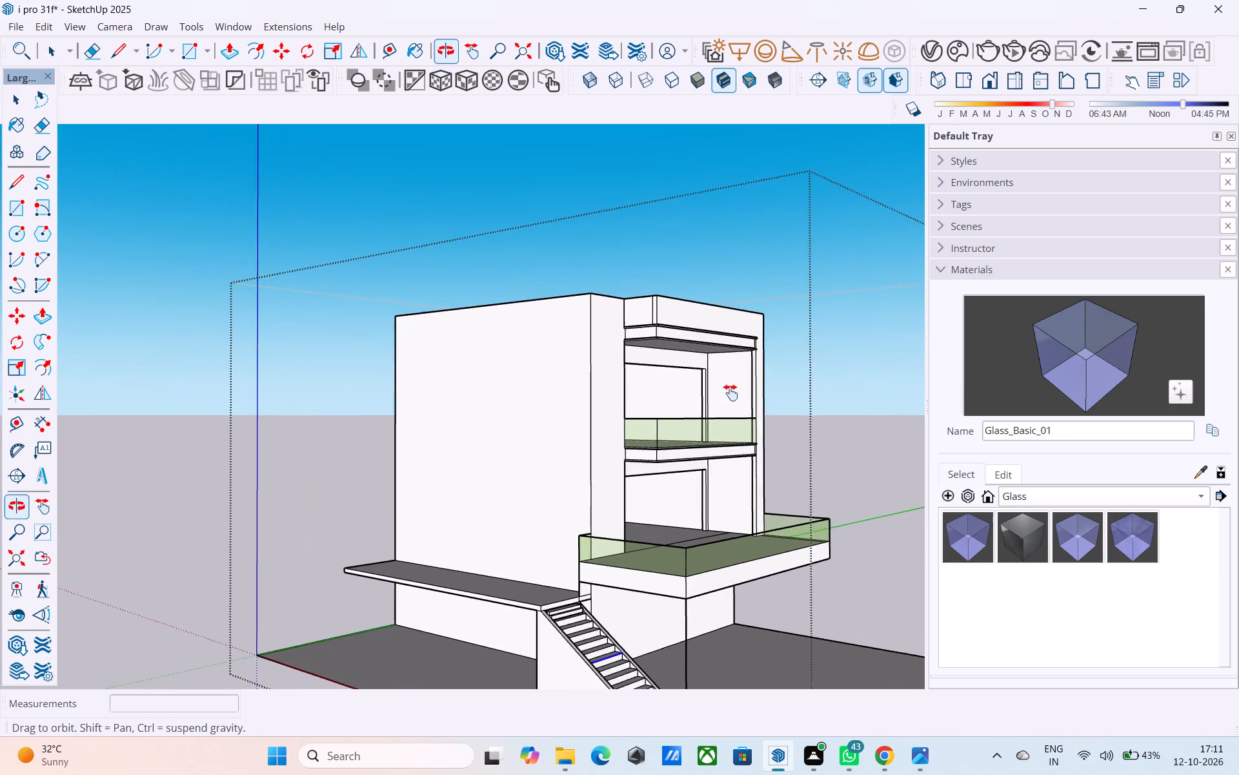
middle_click_drag(730, 393, 734, 393, "shift")
Paint the side wall and ceiling of the upper balcony recess with the wood material Wood_Veneer_15_1K.
scroll(730, 393, "up", 5)
left_click(735, 392)
scroll(733, 391, "up", 5)
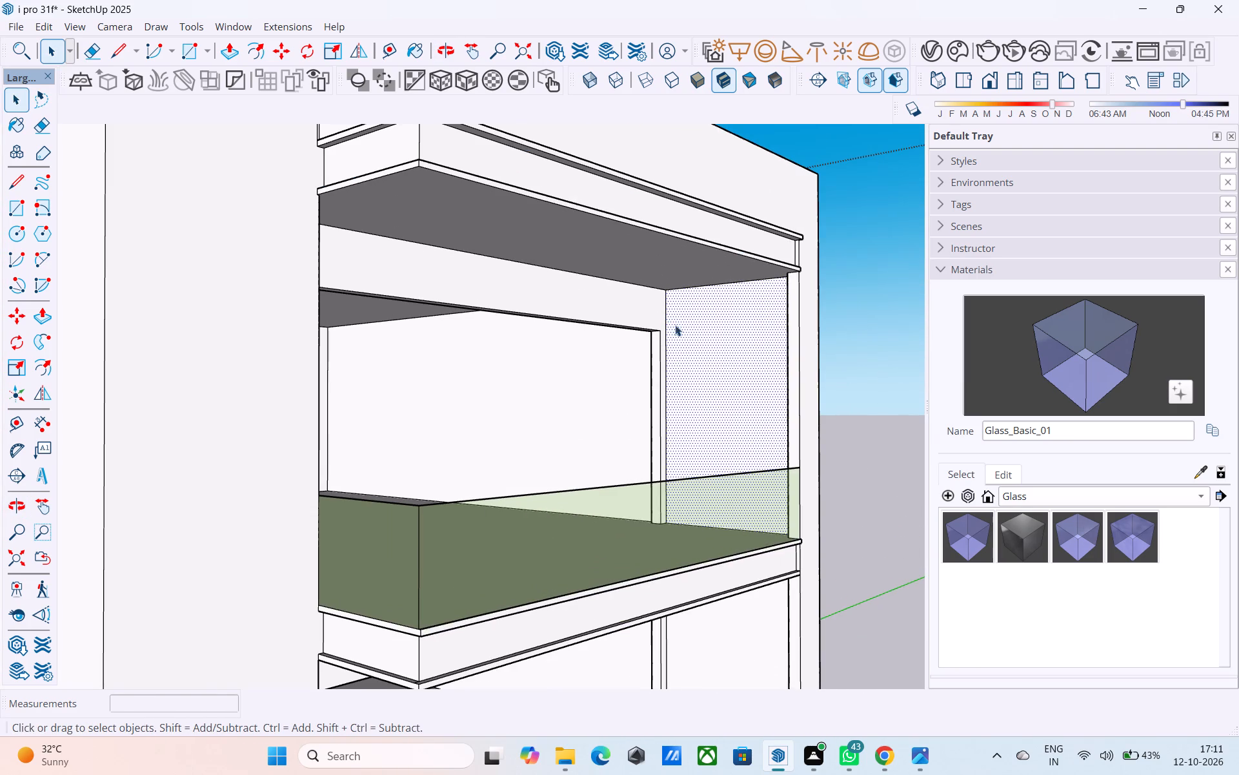
left_click(1012, 499)
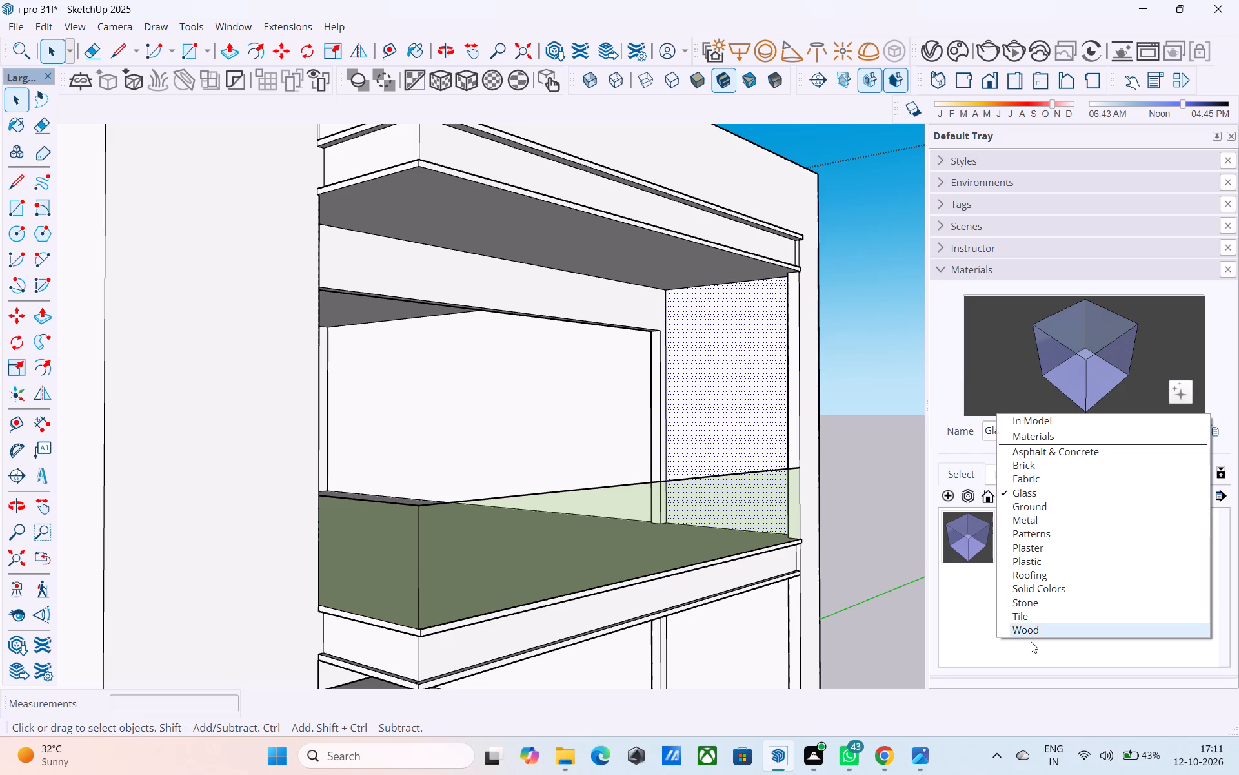
left_click(1032, 628)
left_click(972, 592)
left_click_drag(784, 380, 778, 375)
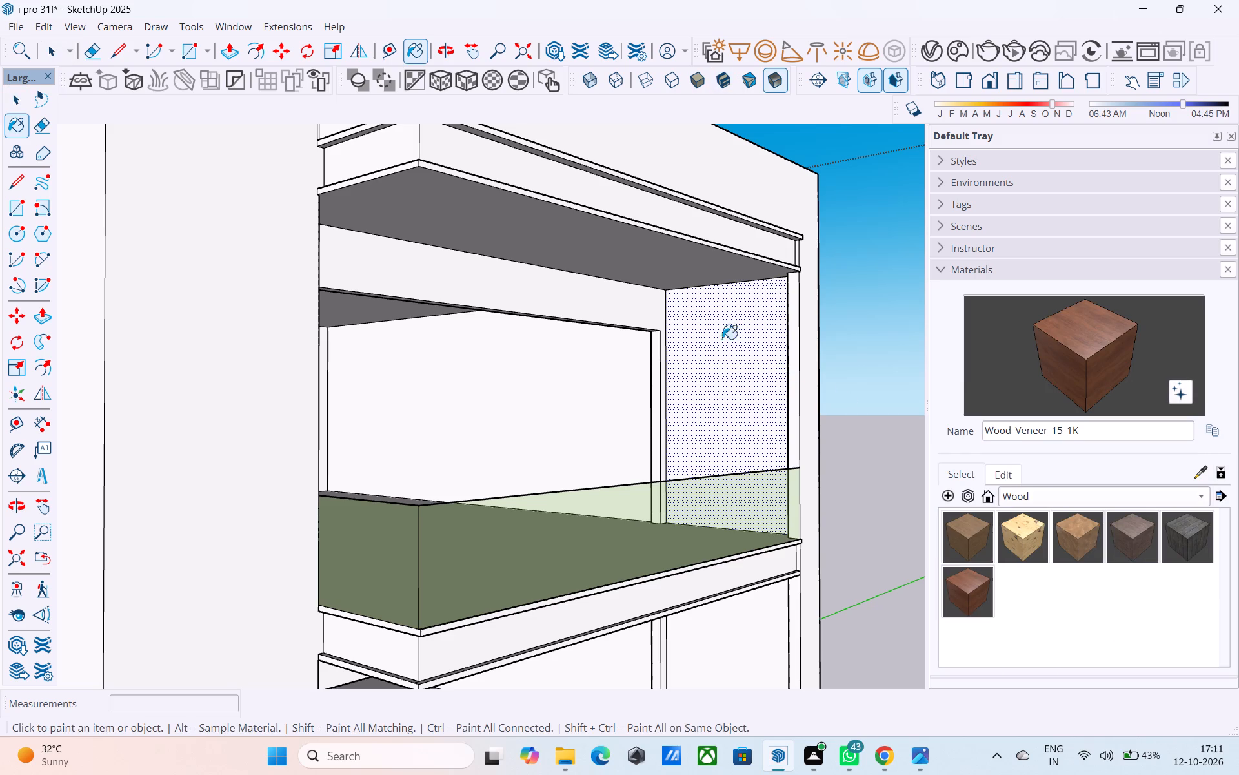
left_click(641, 280)
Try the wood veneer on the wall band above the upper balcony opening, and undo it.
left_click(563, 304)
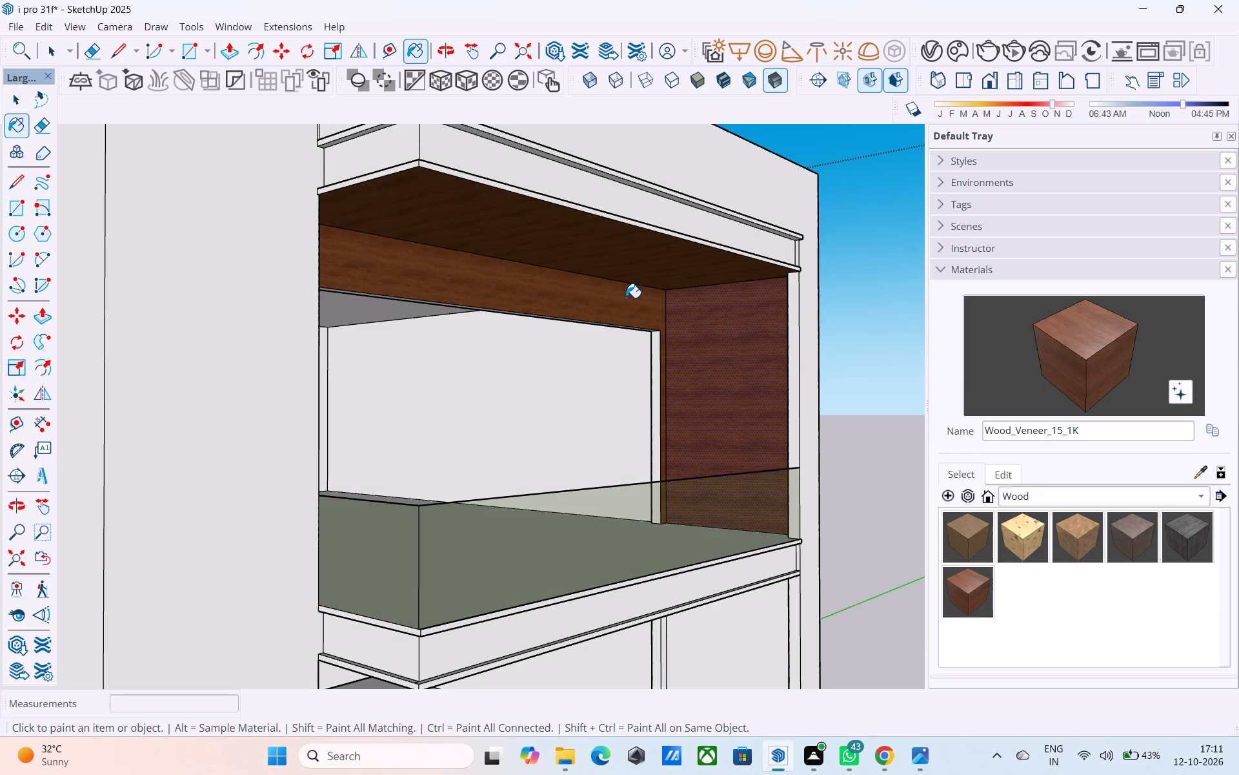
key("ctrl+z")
Paint the side wall of the lower balcony recess with Wood_Veneer_15_1K.
middle_click_drag(629, 300, 754, 307, "shift")
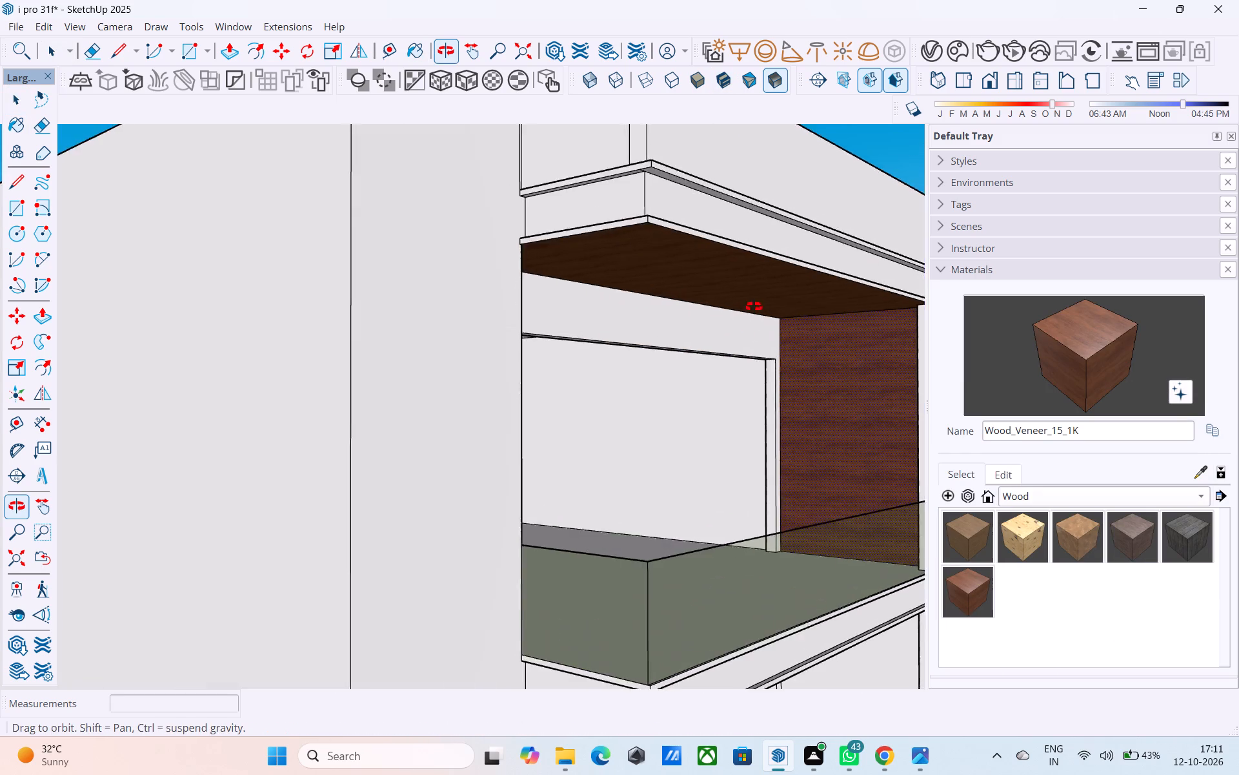
middle_click_drag(754, 307, 712, 276, "shift")
scroll(632, 296, "down", 6)
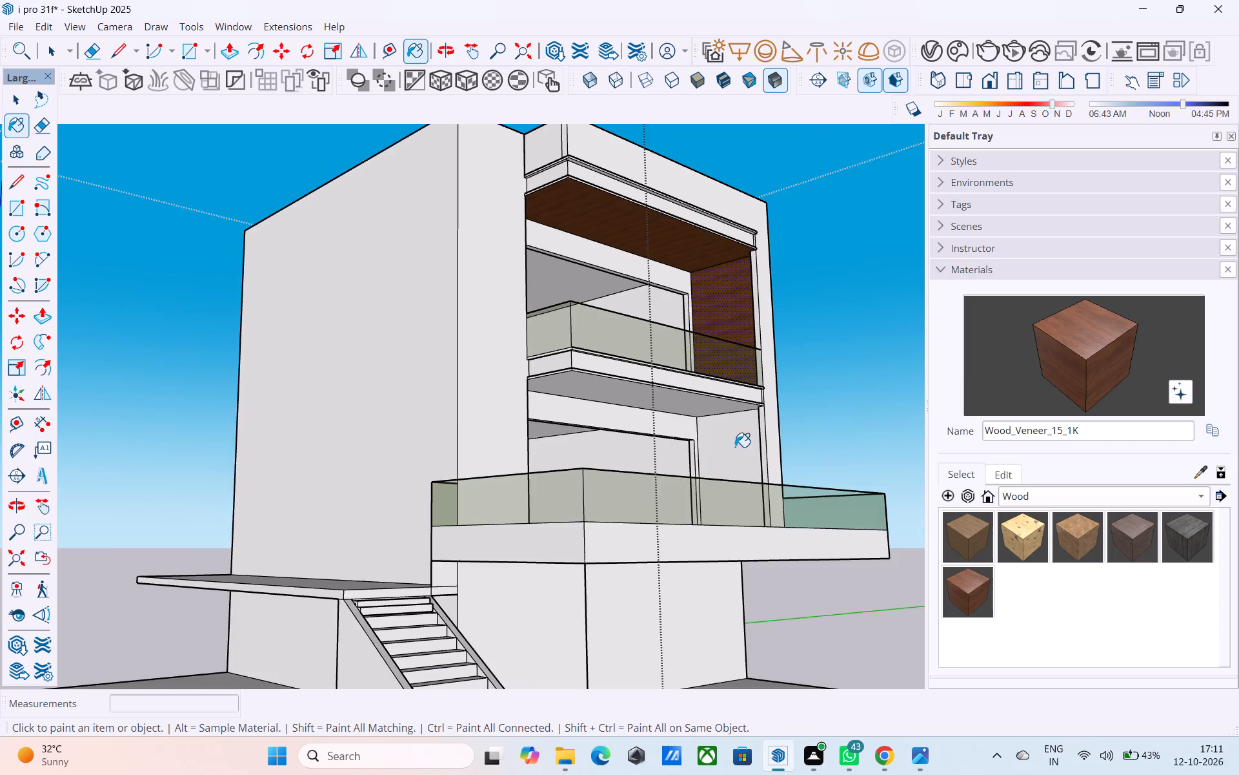
scroll(733, 434, "up", 2)
left_click(732, 433)
scroll(733, 433, "down", 6)
middle_click_drag(727, 440, 567, 474)
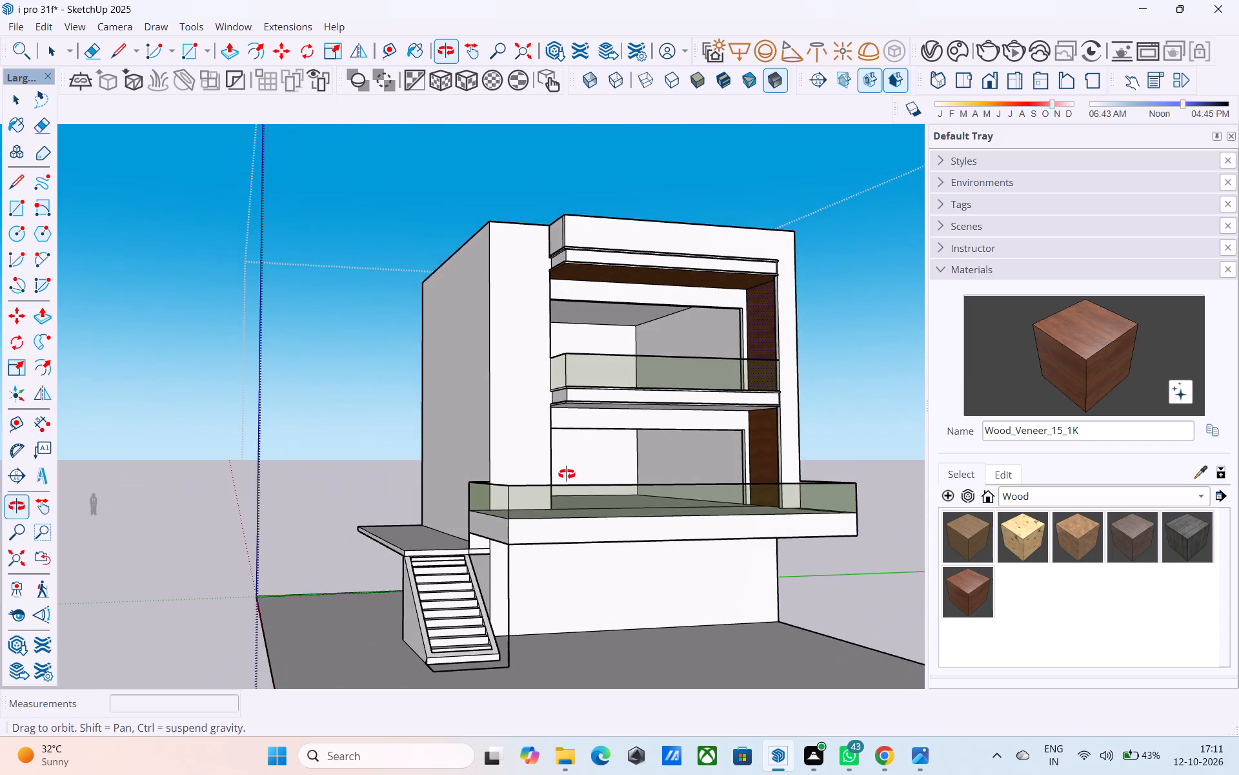
middle_click_drag(567, 474, 609, 491)
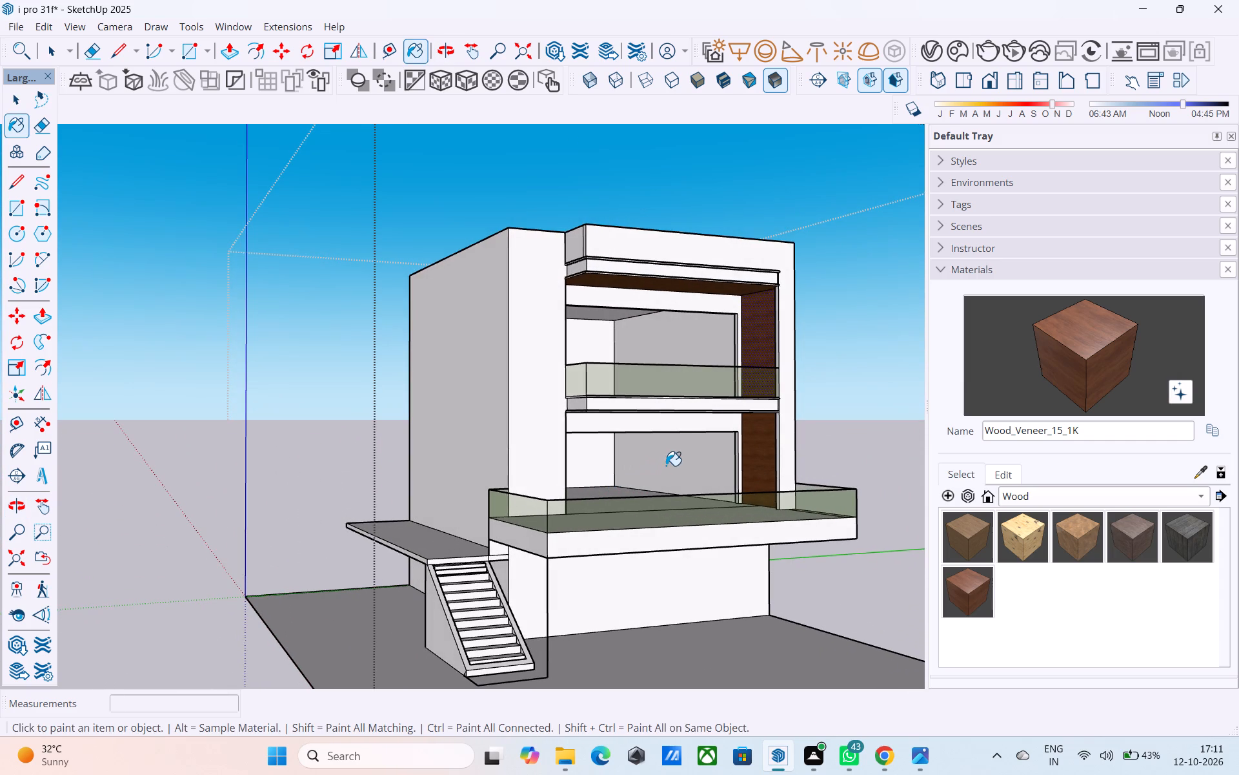
key("space")
Draw a vertical rectangle 1' wide and about 24' 5" tall from the front roof corner beside the wood-veneered recess wall to the lower glass parapet.
middle_click_drag(721, 473, 599, 514)
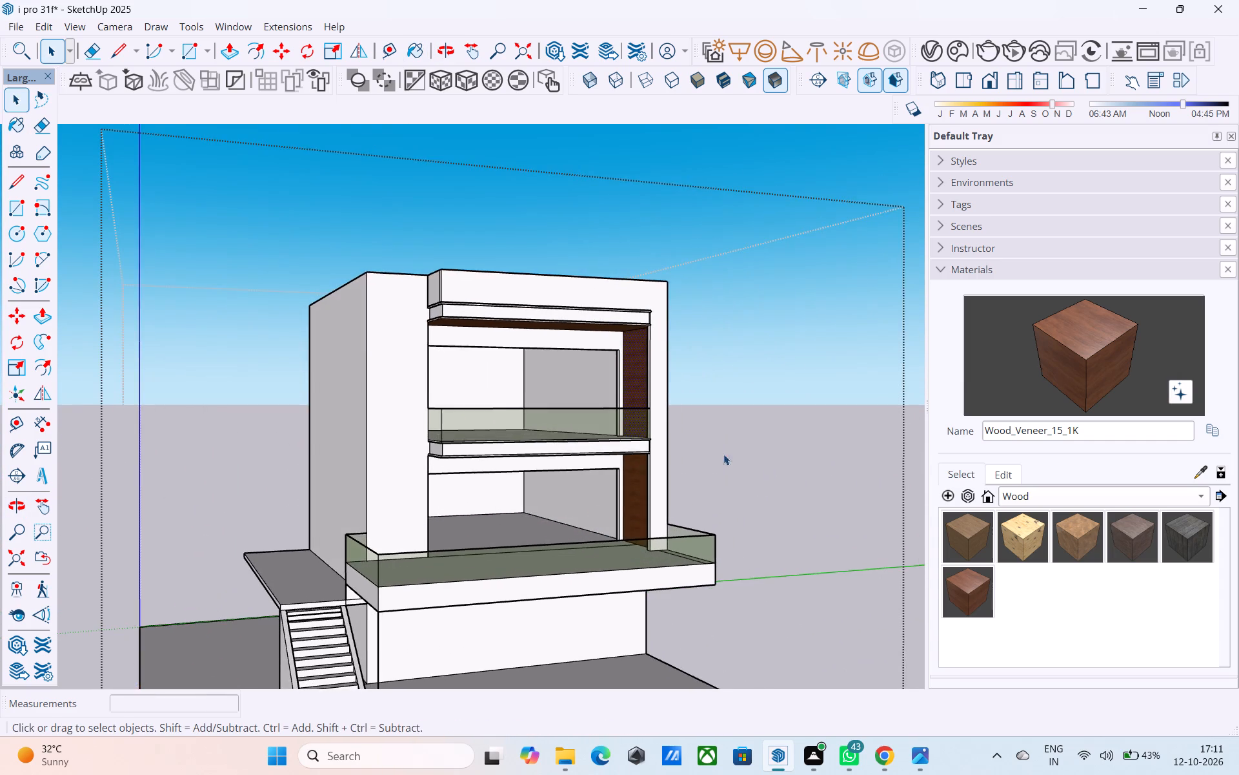
scroll(687, 462, "down", 8)
left_click(836, 428)
middle_click_drag(699, 431, 459, 479)
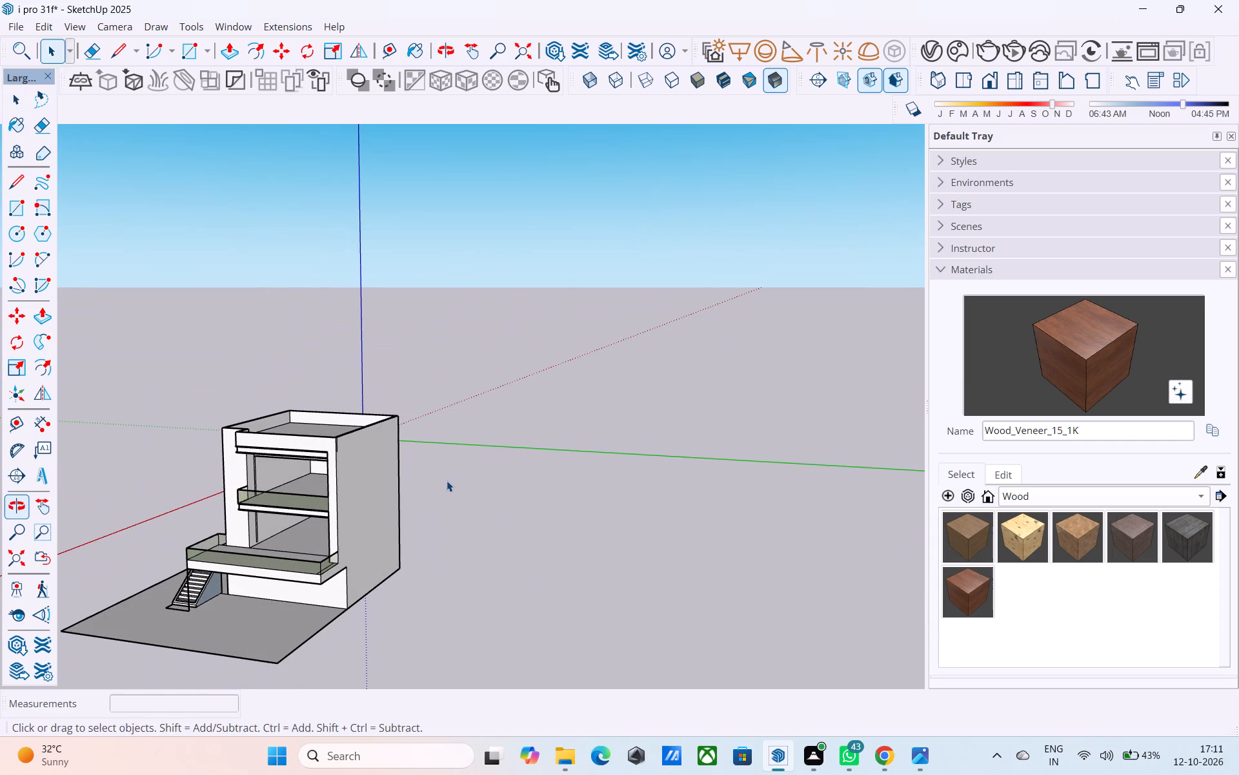
middle_click_drag(447, 480, 588, 553)
scroll(630, 525, "up", 6)
middle_click_drag(731, 573, 731, 524)
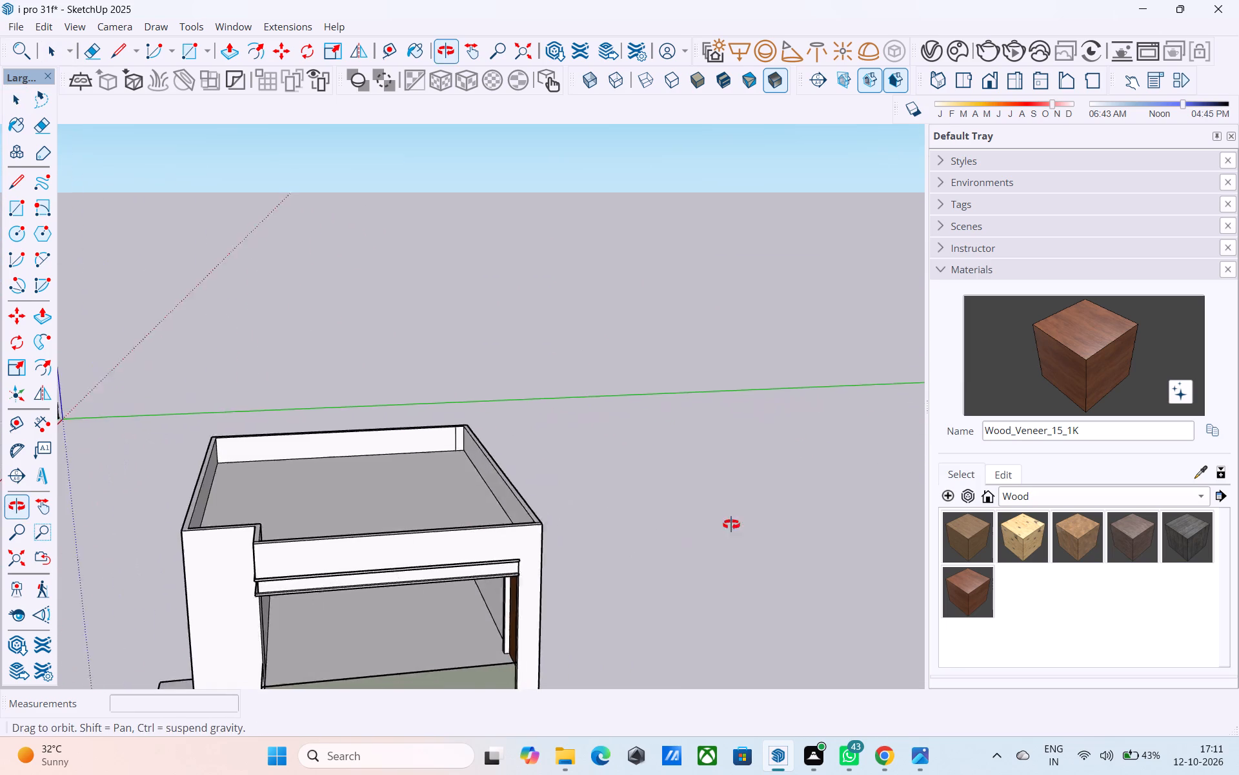
middle_click_drag(731, 524, 741, 522)
scroll(737, 521, "up", 5)
key("r")
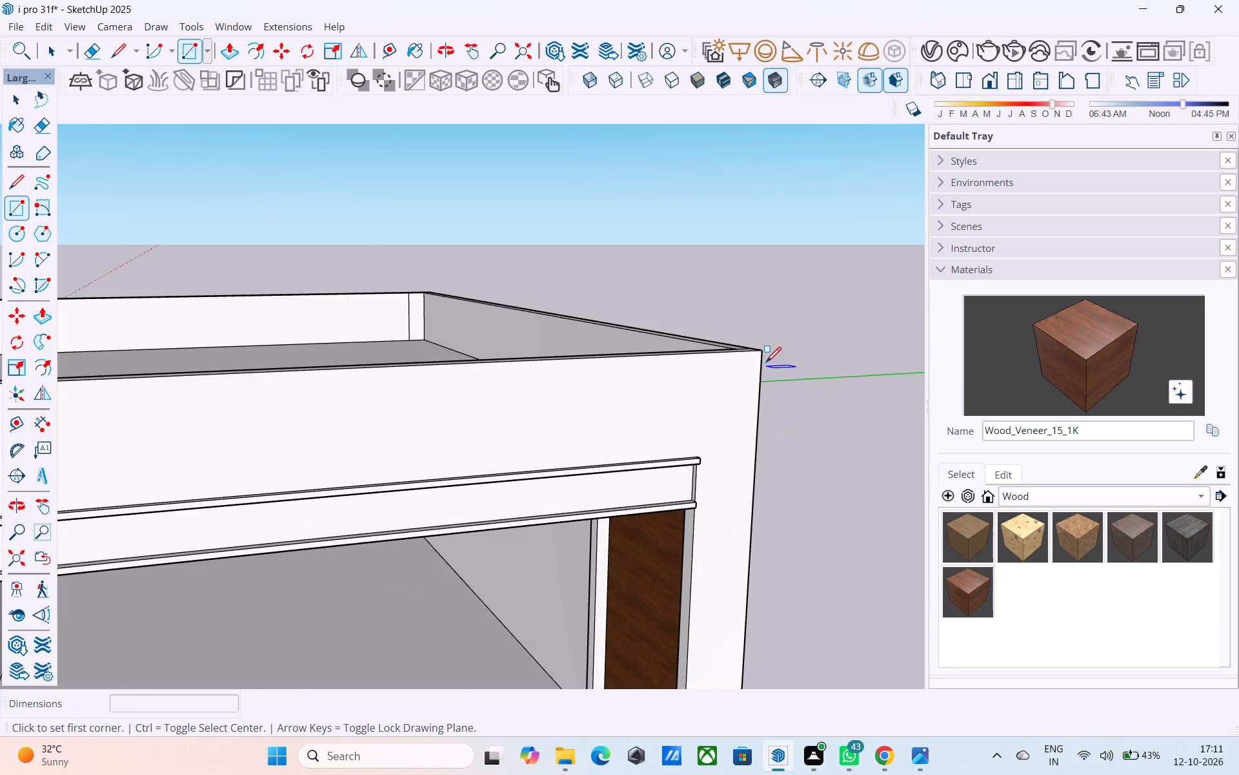
left_click(756, 351)
scroll(783, 420, "down", 9)
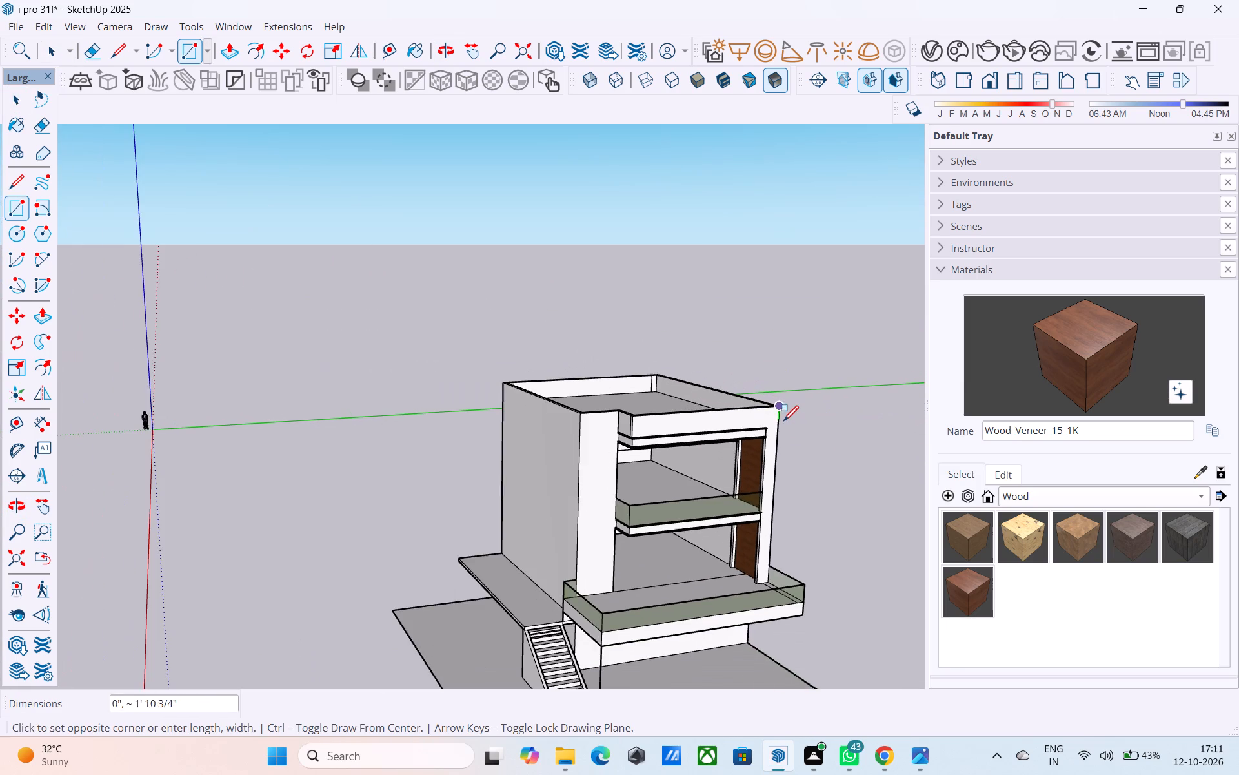
middle_click_drag(786, 431, 776, 402, "shift")
scroll(778, 404, "down", 1)
scroll(805, 477, "up", 9)
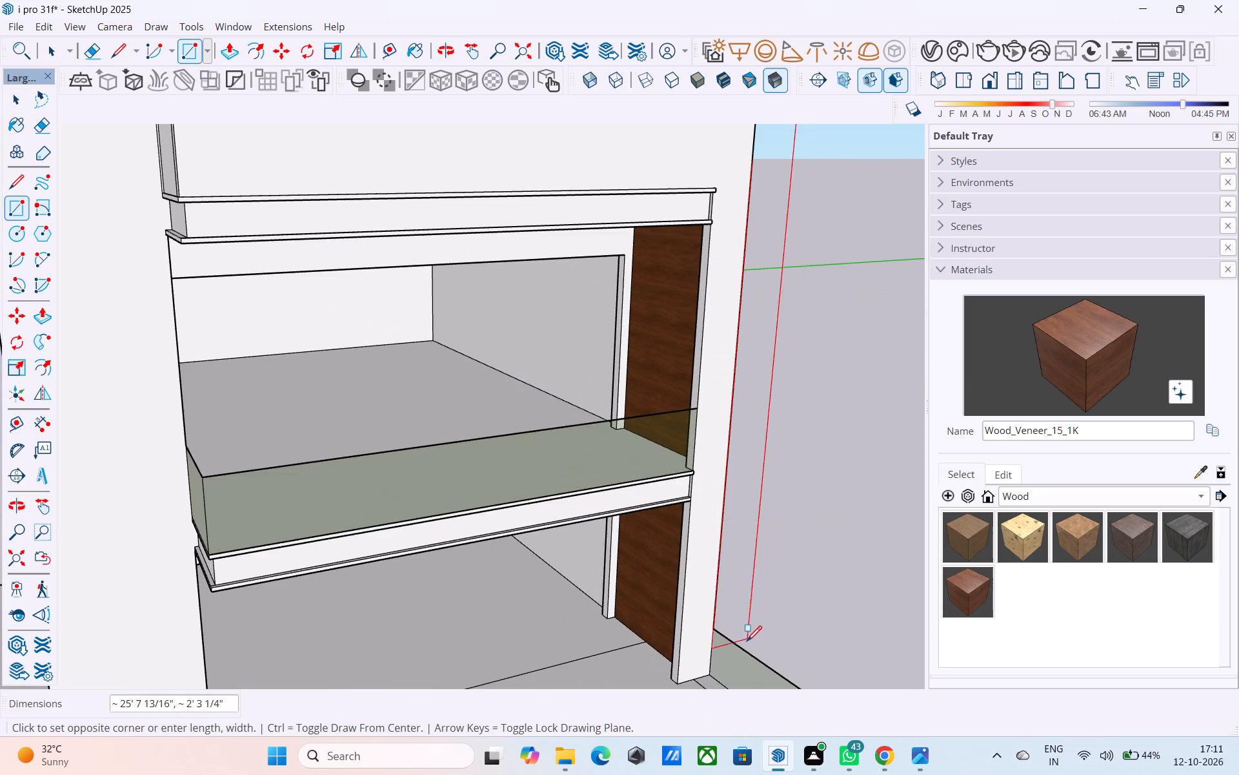
middle_click_drag(749, 645, 746, 411)
left_click(715, 407)
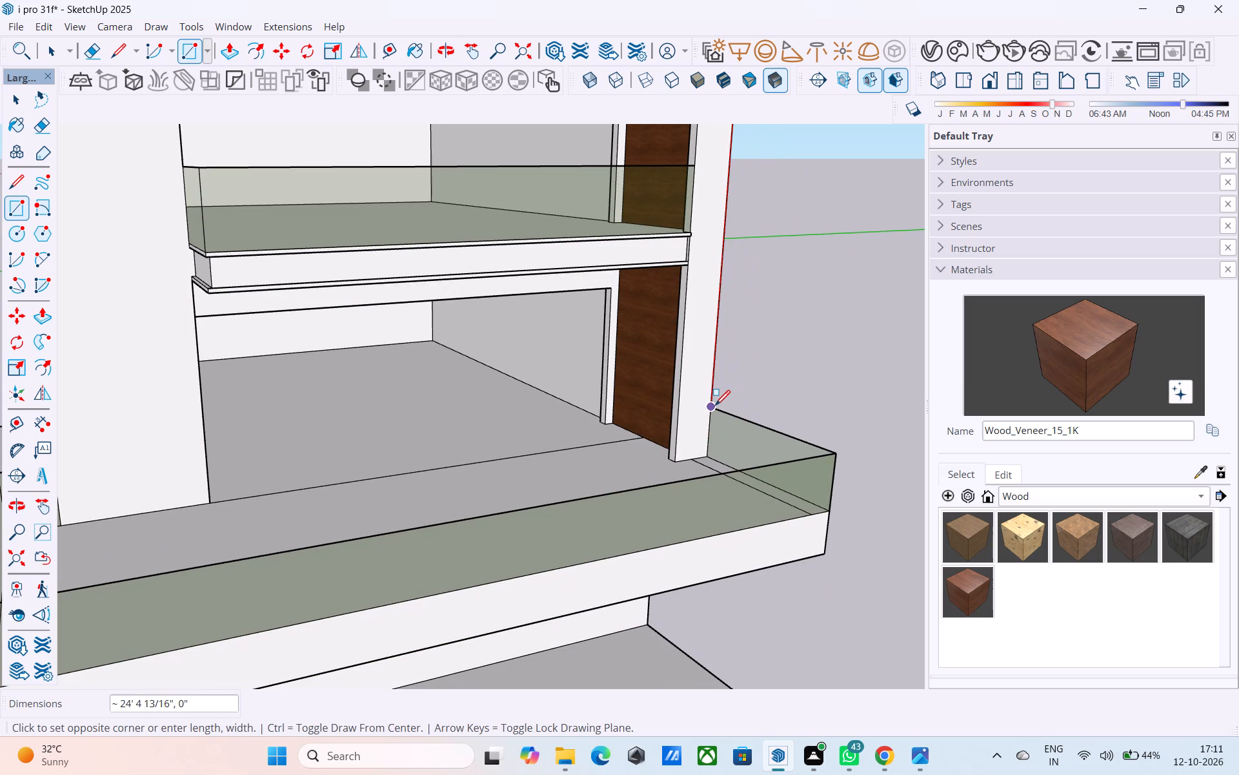
scroll(727, 404, "down", 5)
middle_click_drag(724, 411, 753, 493)
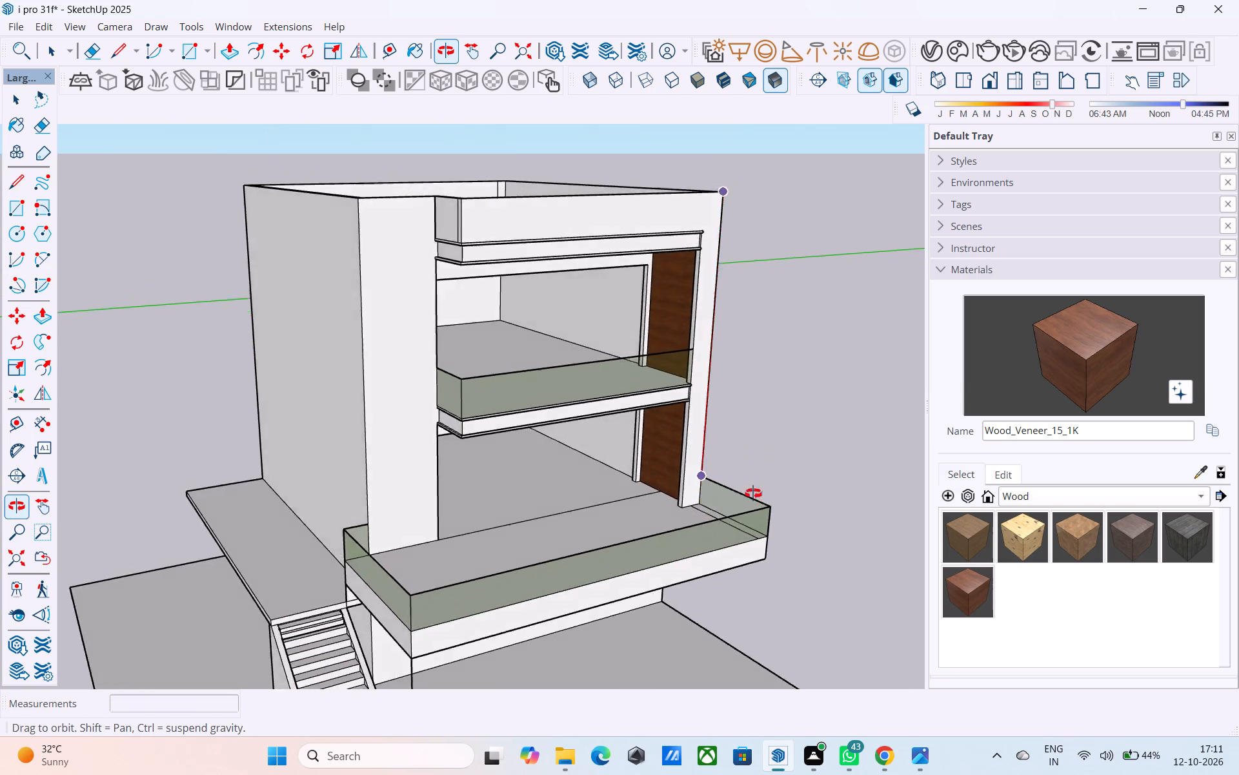
middle_click_drag(753, 493, 891, 496)
scroll(707, 424, "up", 5)
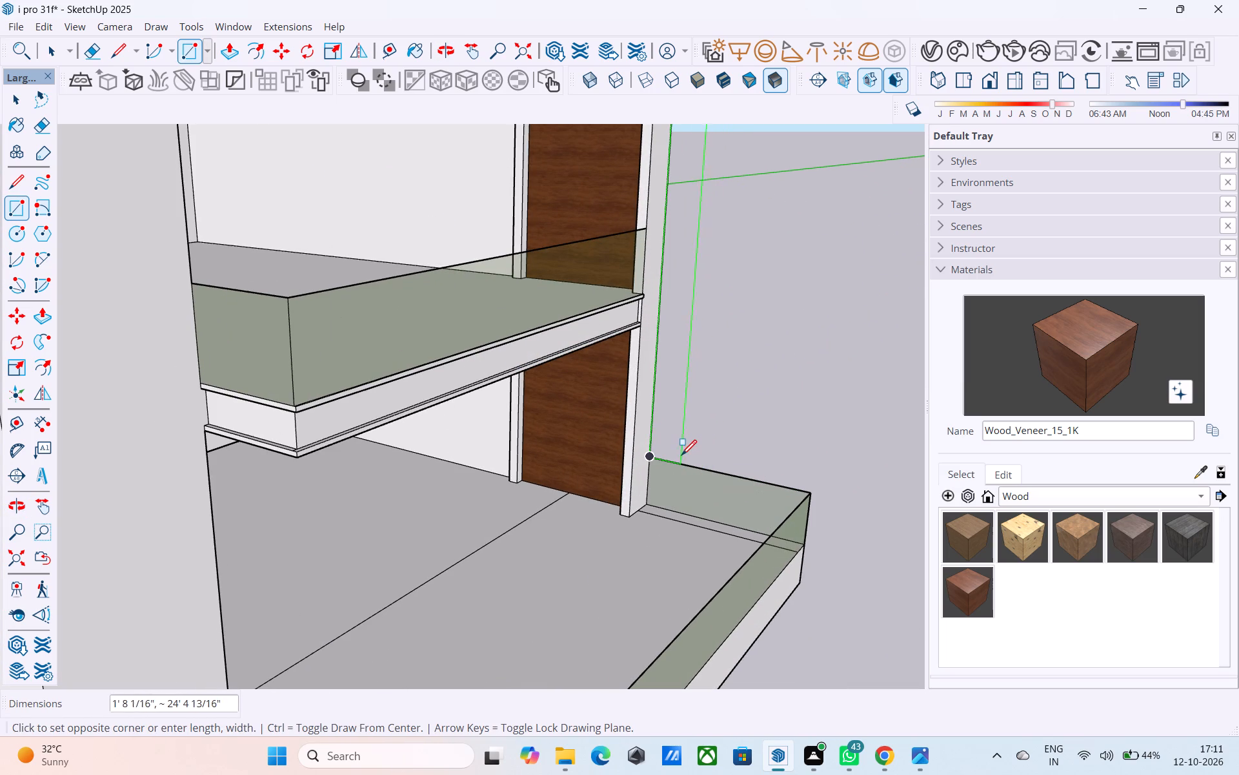
type("1'")
key("Return")
key("space")
Open the building group and push the small rectangular face at the side wall's upper front corner inward by 6".
scroll(682, 444, "down", 6)
middle_click_drag(687, 449, 47, 384)
scroll(554, 322, "up", 5)
middle_click_drag(478, 341, 421, 449)
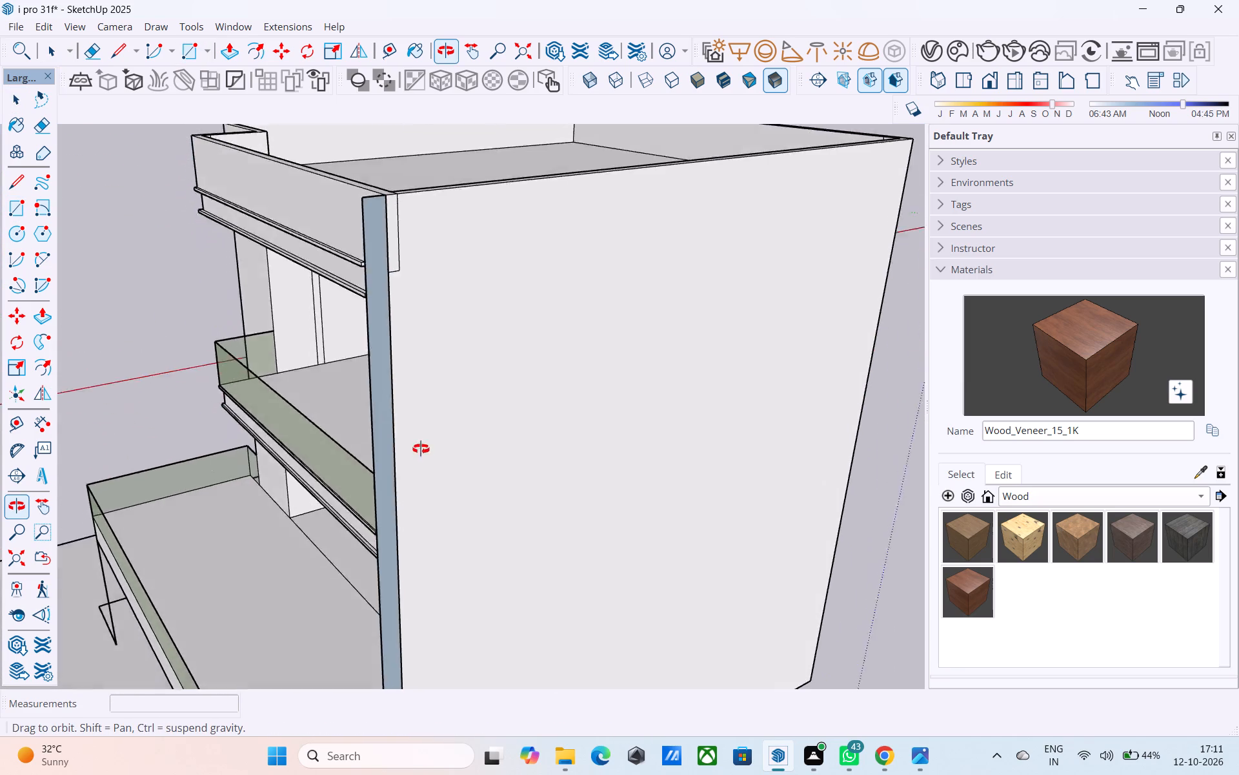
middle_click_drag(421, 449, 477, 574)
scroll(438, 404, "up", 2)
left_click(434, 373)
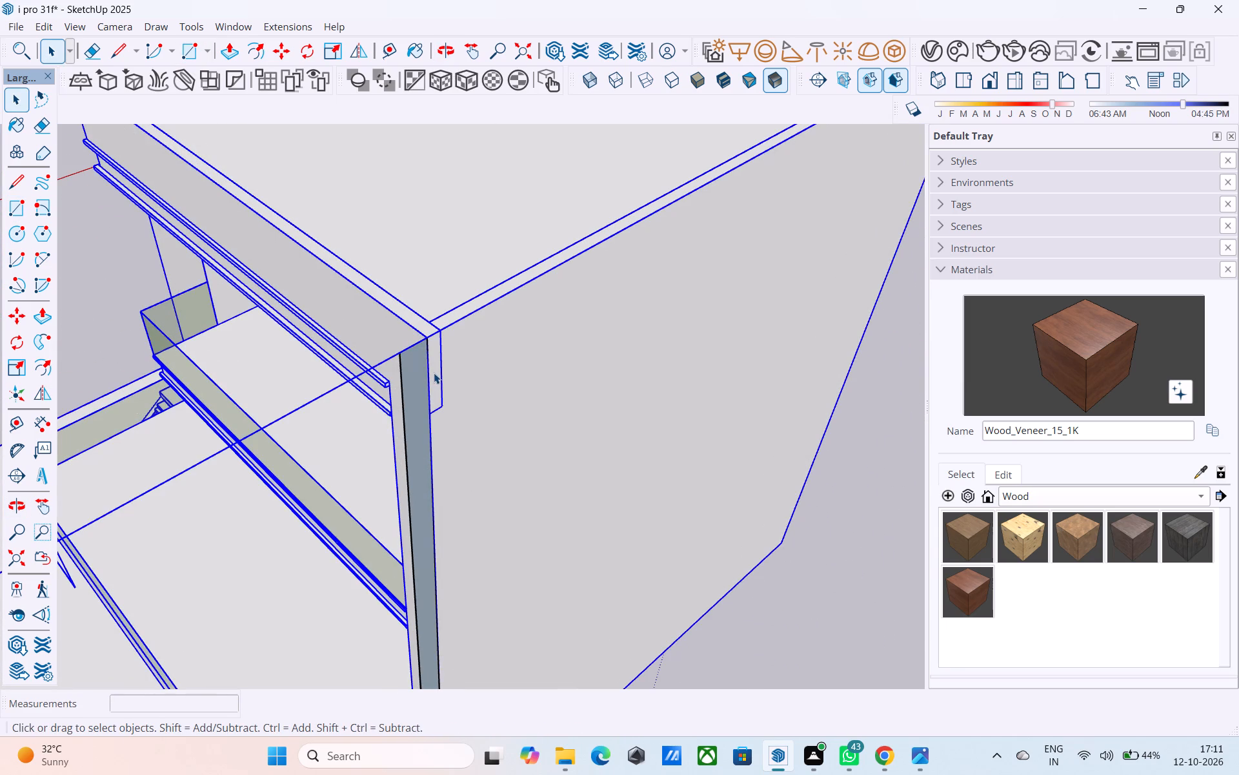
double_click(434, 373)
scroll(436, 371, "up", 5)
left_click(436, 370)
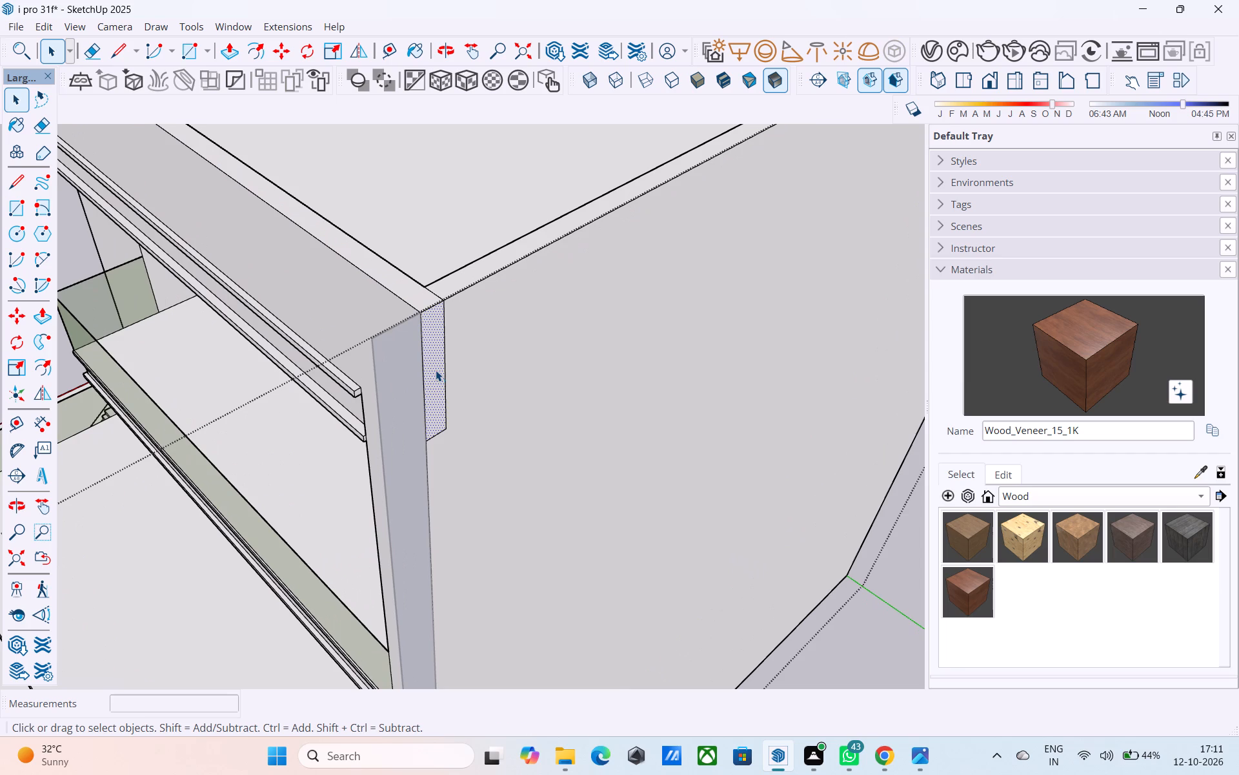
key("p")
left_click(436, 370)
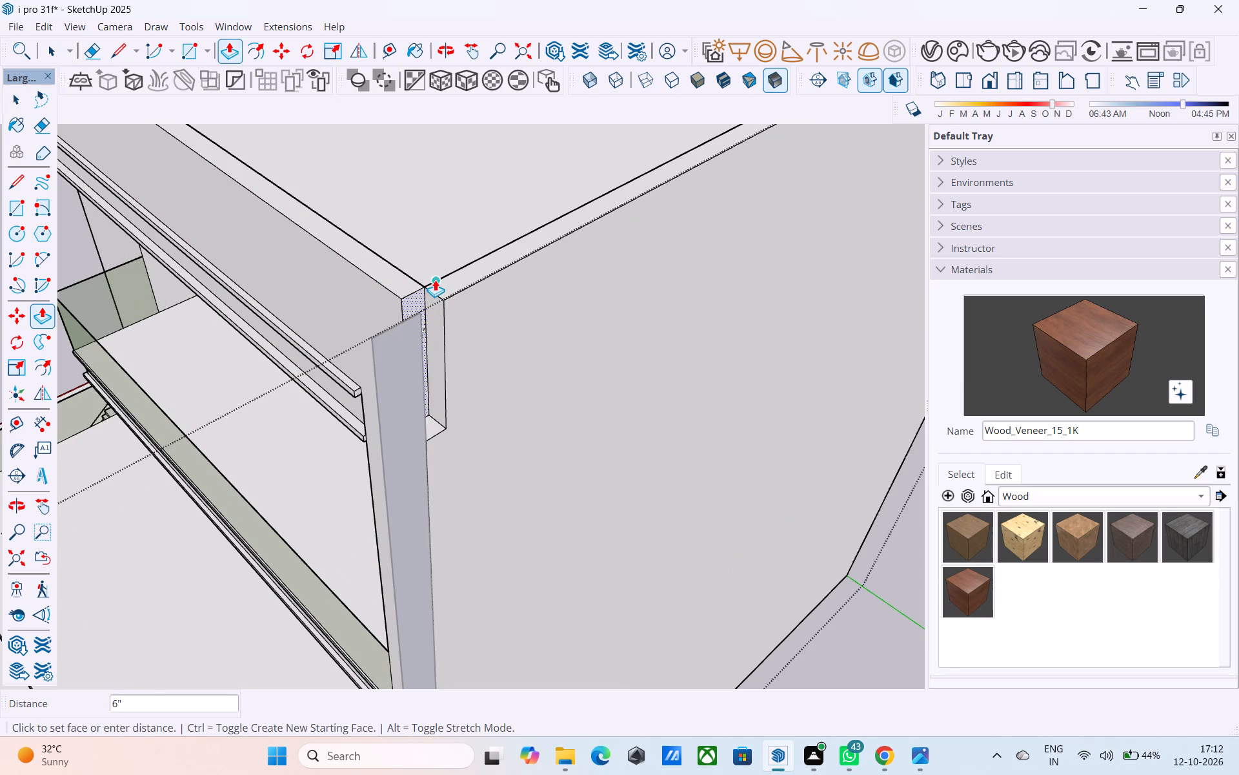
left_click(435, 280)
left_click(438, 310)
key("space")
key("space")
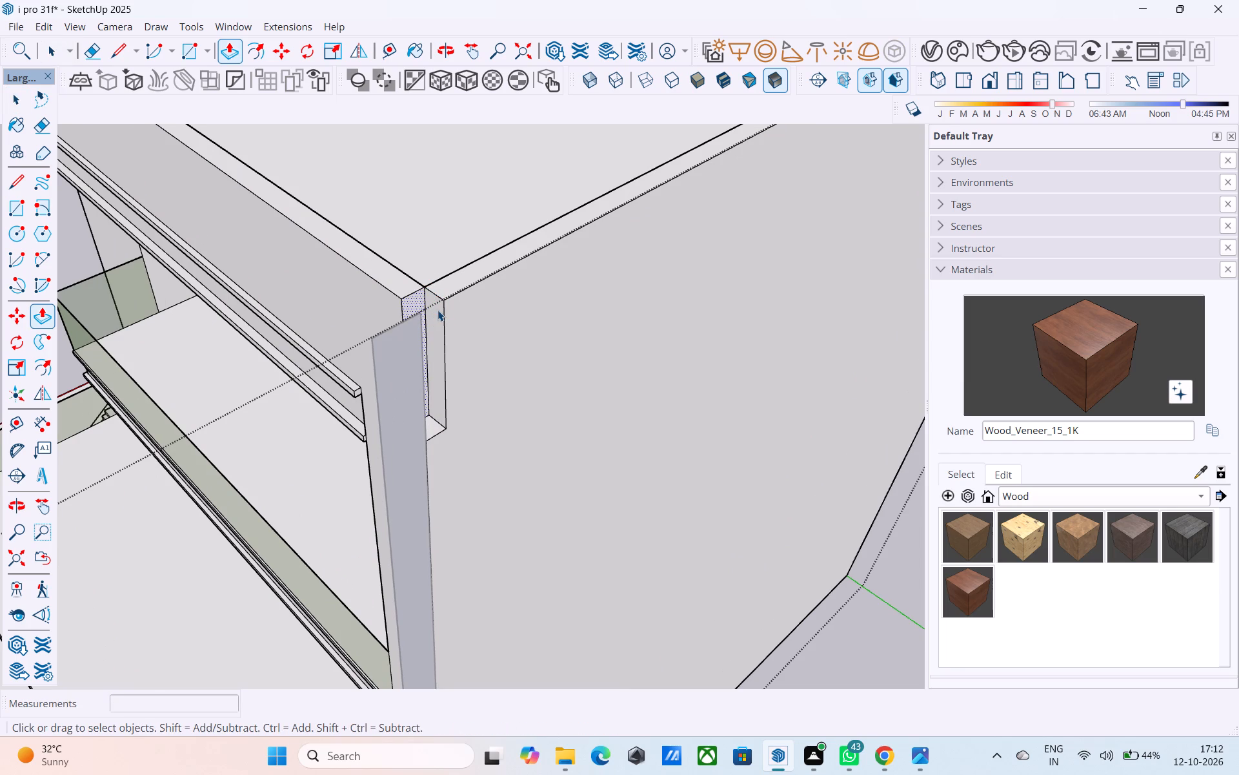
key("space")
Push the inner face of the corner notch 6" forward to fill the notch, and close the building group.
left_click(438, 310)
key("p")
left_click(437, 310)
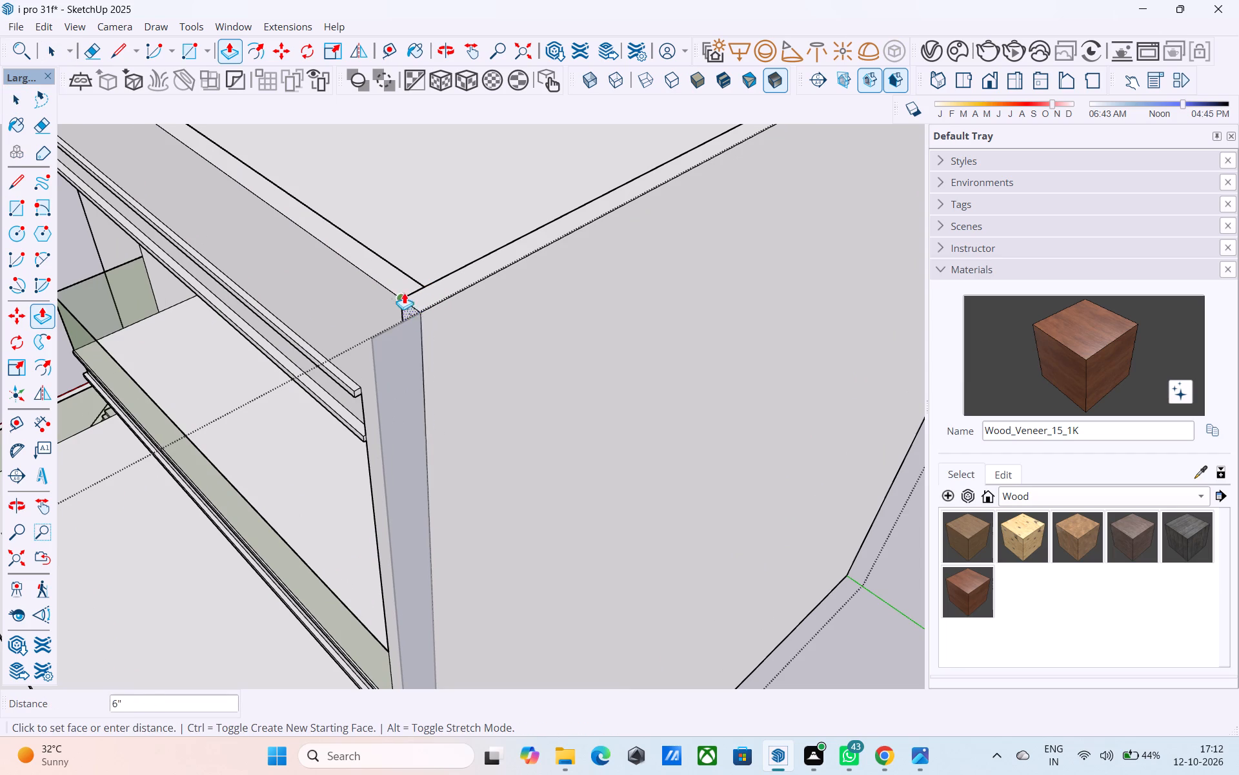
left_click(385, 273)
key("space")
left_click(392, 373)
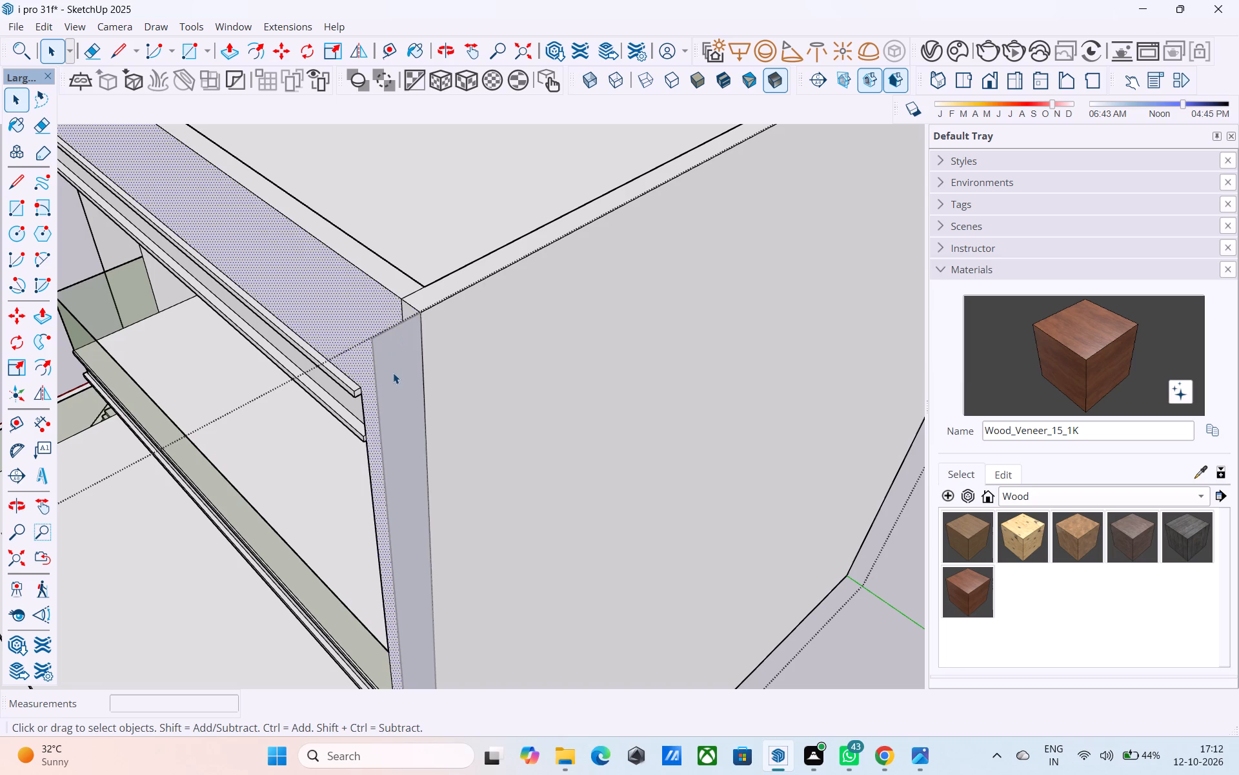
scroll(395, 370, "down", 11)
middle_click(395, 370)
left_click_drag(812, 453, 829, 455)
scroll(654, 417, "up", 6)
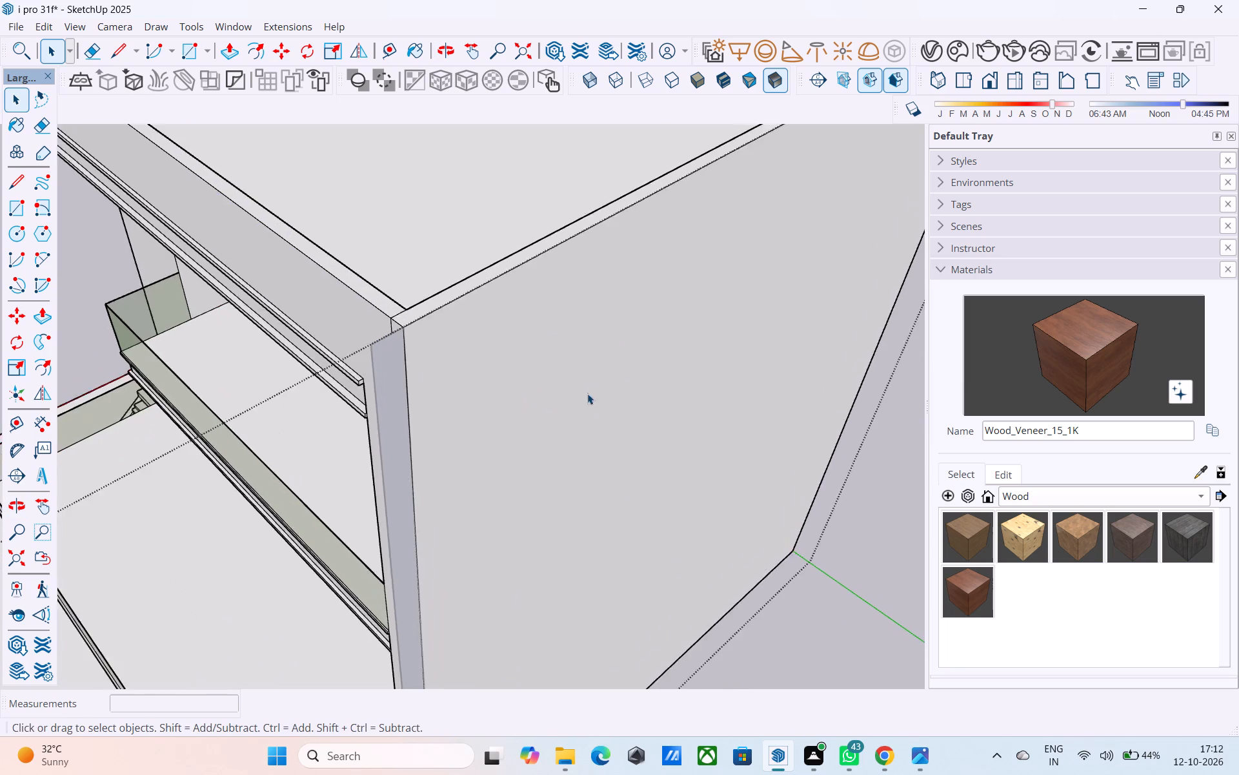
scroll(623, 384, "down", 12)
left_click(807, 391)
Extrude the tall 1' wide strip at the front corner outward by 2" into a vertical fin.
scroll(599, 386, "down", 1)
scroll(589, 386, "up", 9)
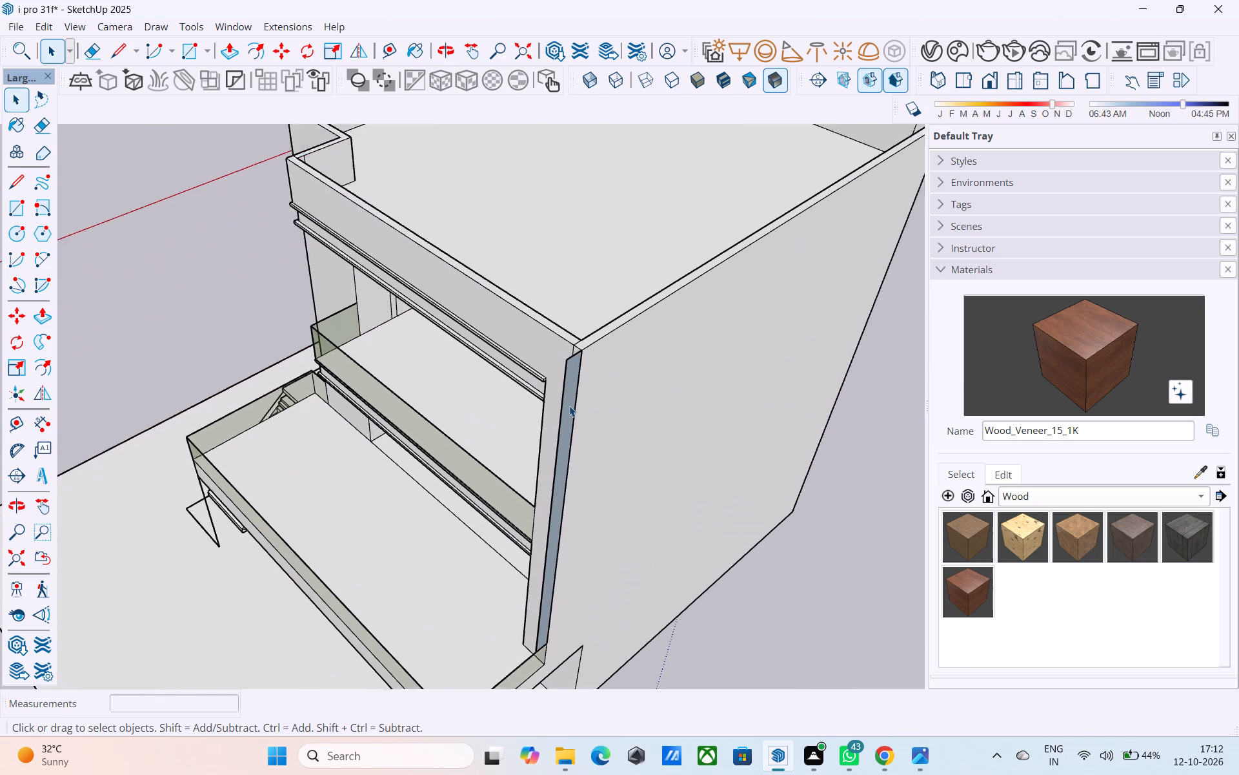
scroll(569, 406, "up", 2)
left_click(569, 406)
key("p")
left_click(569, 406)
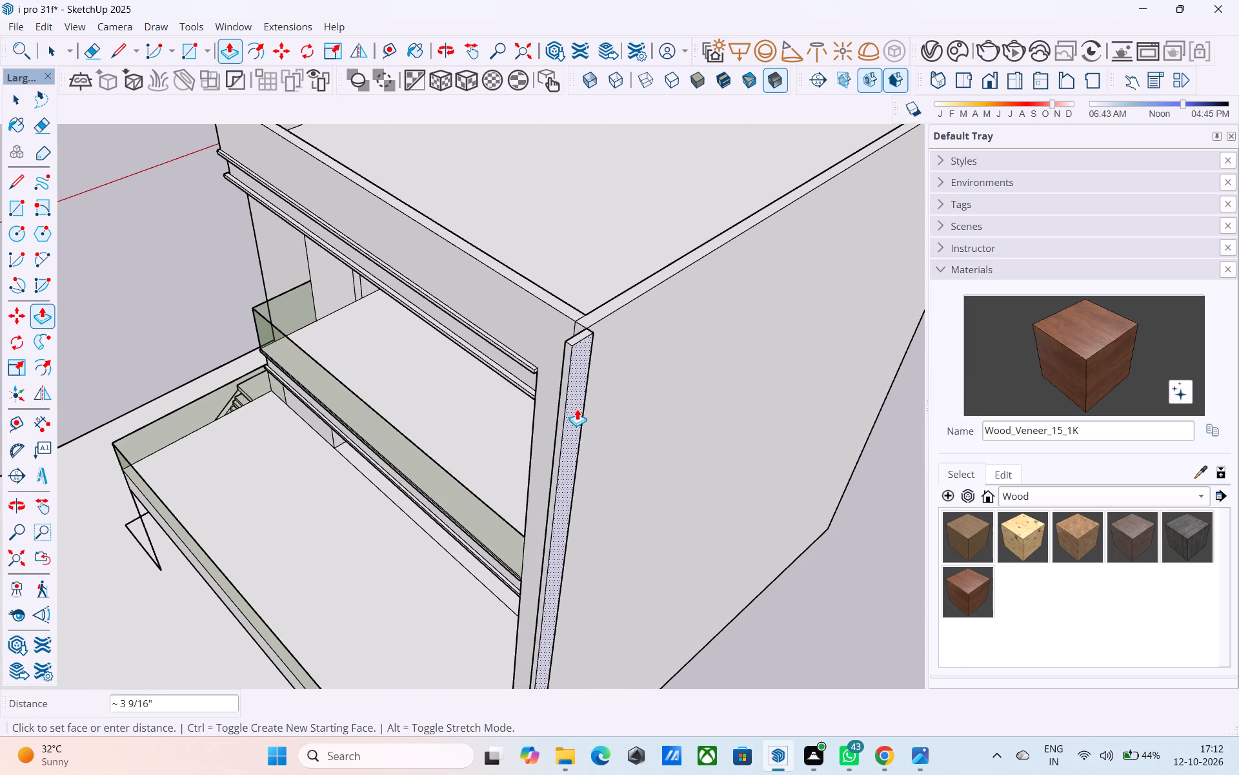
key("2")
key("shift+quotedbl")
key("Return")
key("space")
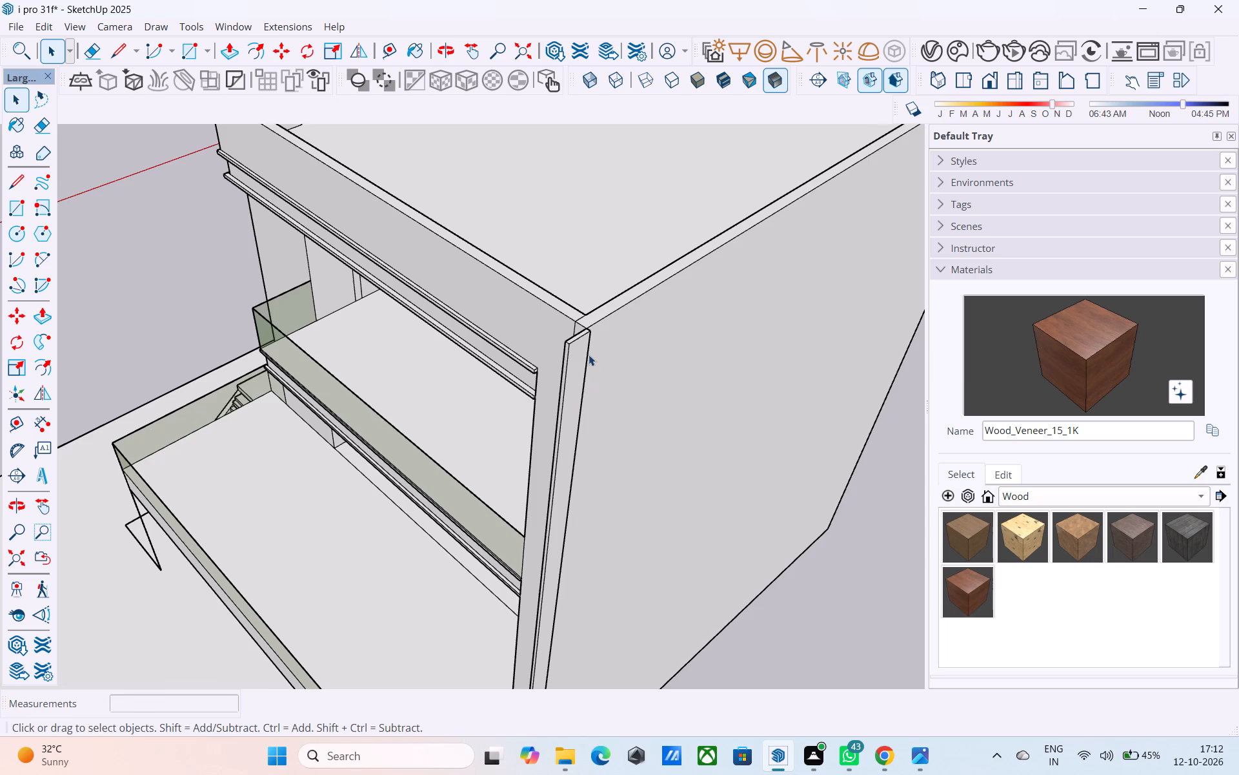
Raise the top face of the vertical corner fin by 2".
middle_click_drag(586, 353, 487, 316)
middle_click_drag(603, 353, 587, 414)
scroll(588, 413, "up", 9)
middle_click_drag(591, 331, 582, 404)
scroll(573, 362, "up", 3)
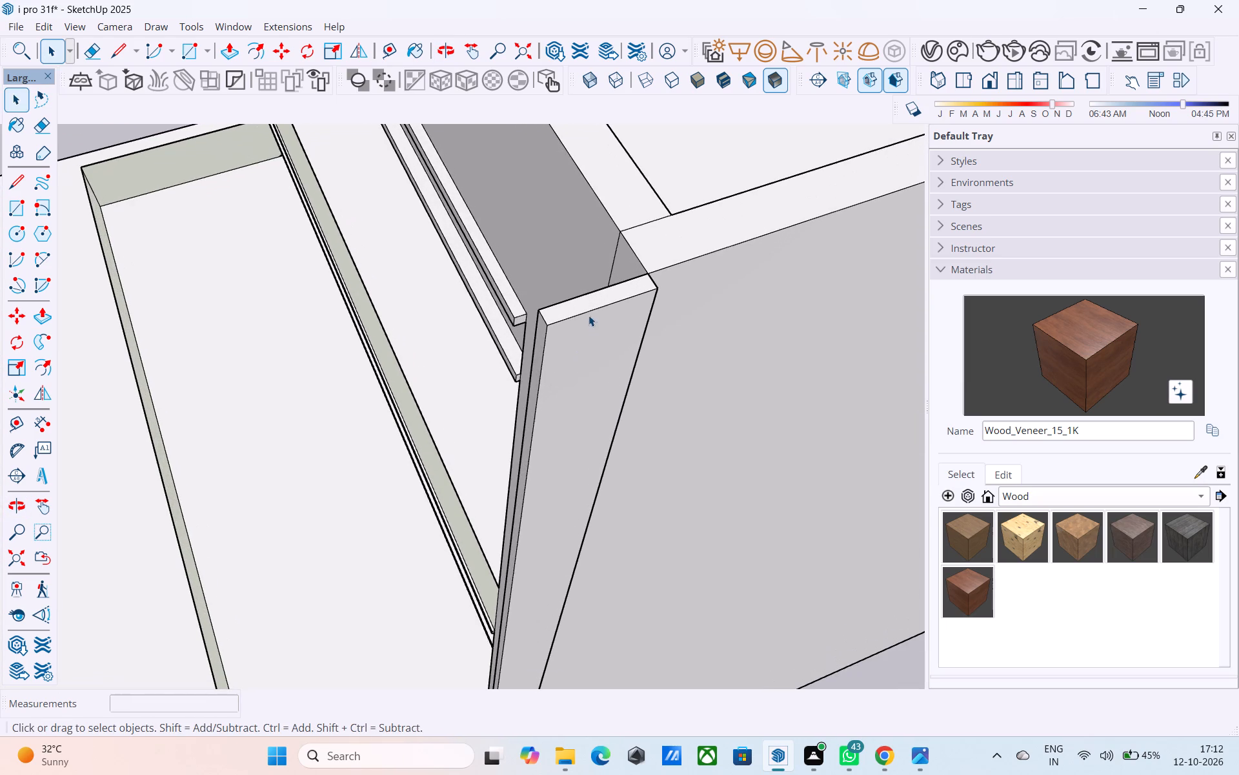
left_click(586, 300)
key("p")
left_click(588, 301)
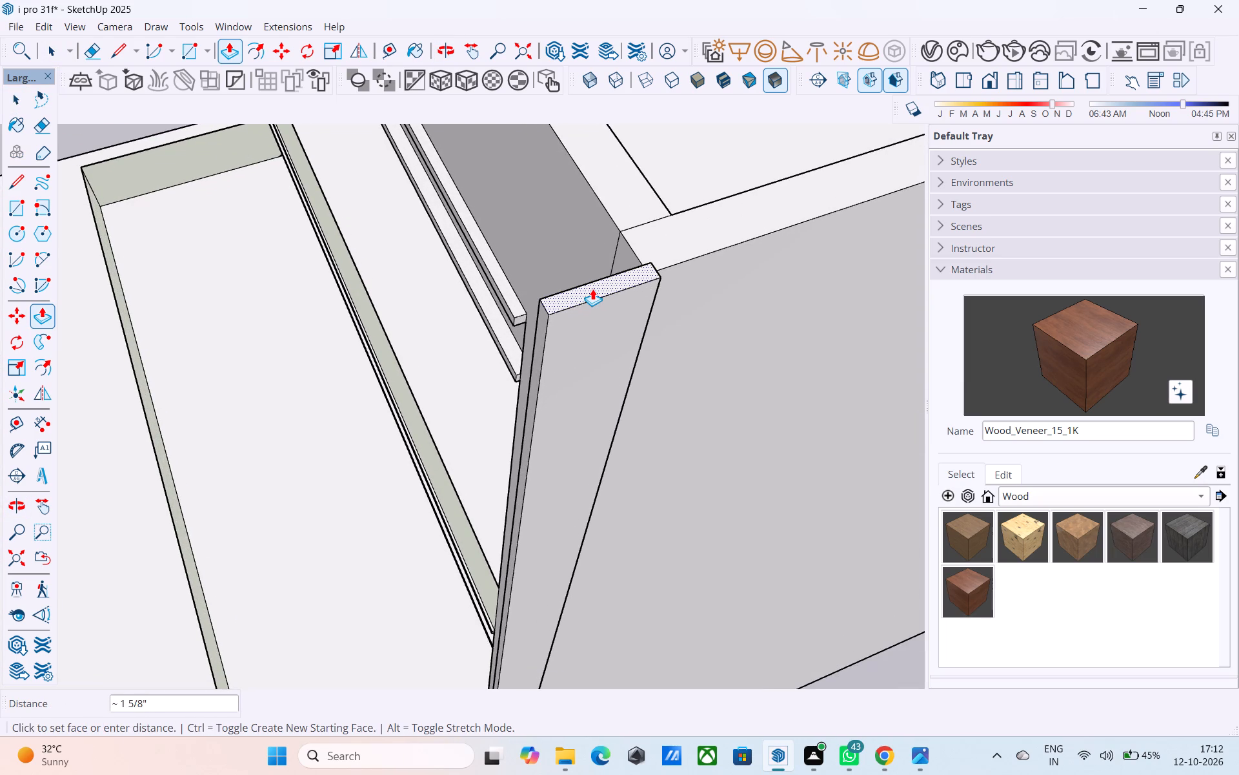
type("2\"")
key("Return")
key("space")
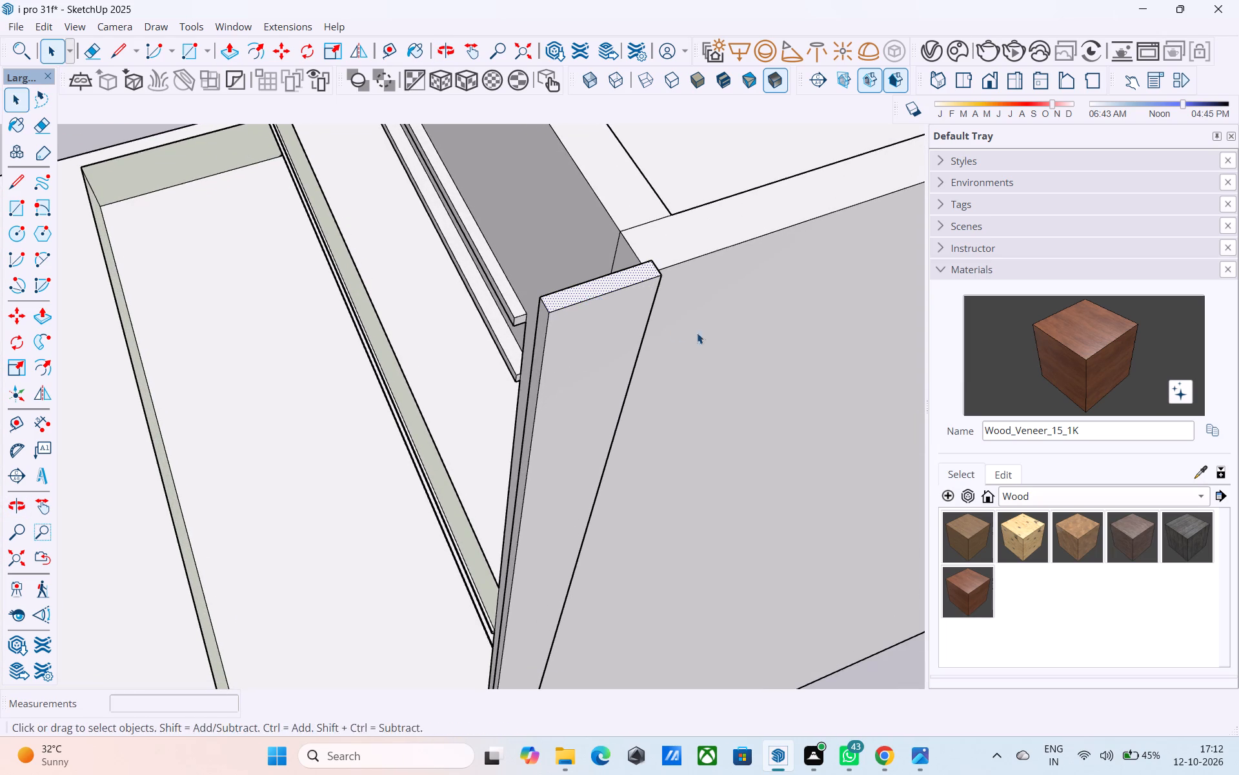
Extend the fin's narrow rear edge face 2" along the side wall.
middle_click_drag(697, 333, 404, 249)
scroll(344, 243, "down", 5)
middle_click_drag(546, 362, 474, 319)
scroll(443, 309, "up", 8)
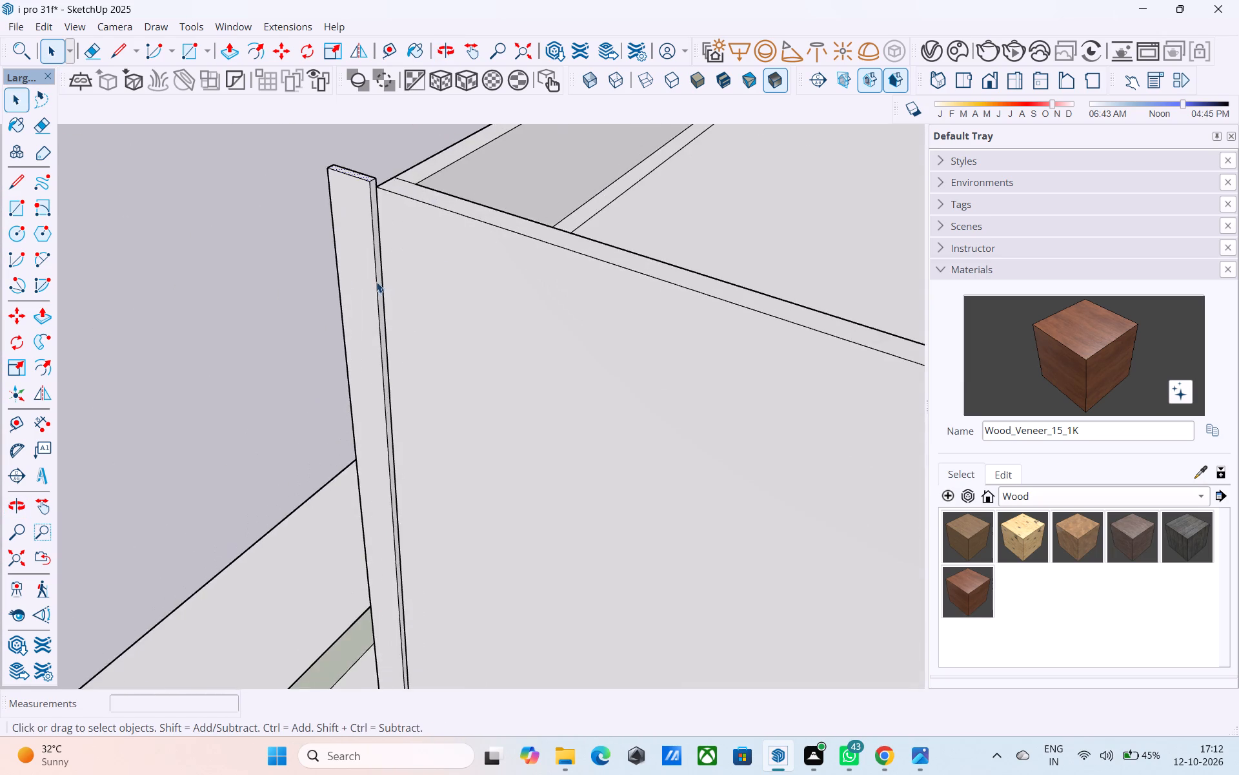
scroll(376, 282, "up", 4)
left_click(381, 284)
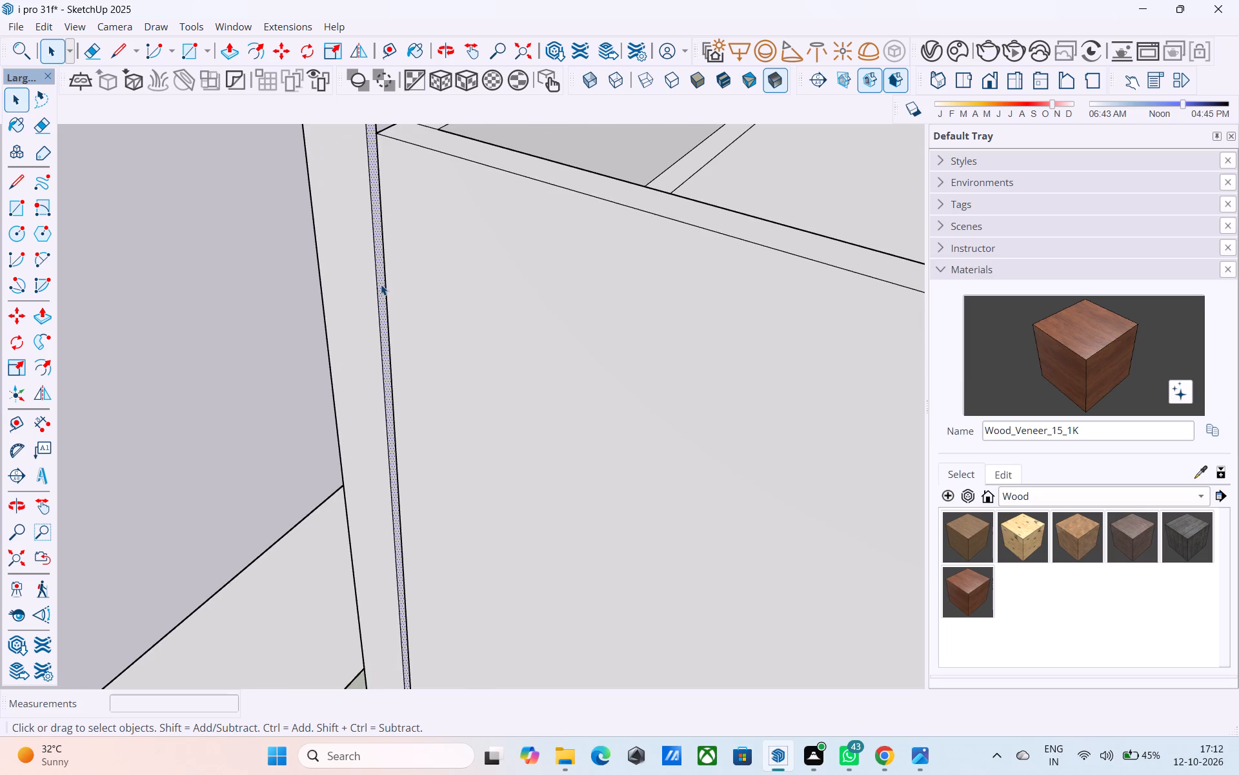
key("p")
left_click(381, 284)
key("2")
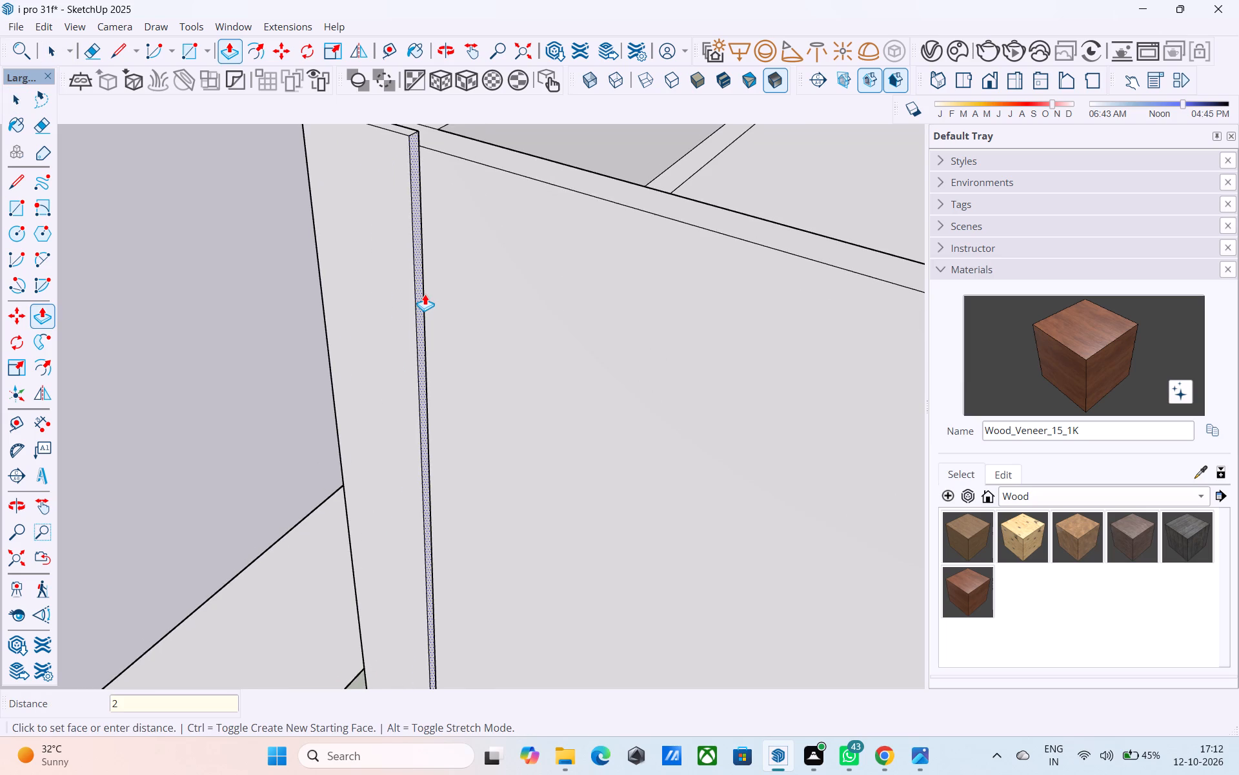
key("shift+quotedbl")
key("Return")
key("space")
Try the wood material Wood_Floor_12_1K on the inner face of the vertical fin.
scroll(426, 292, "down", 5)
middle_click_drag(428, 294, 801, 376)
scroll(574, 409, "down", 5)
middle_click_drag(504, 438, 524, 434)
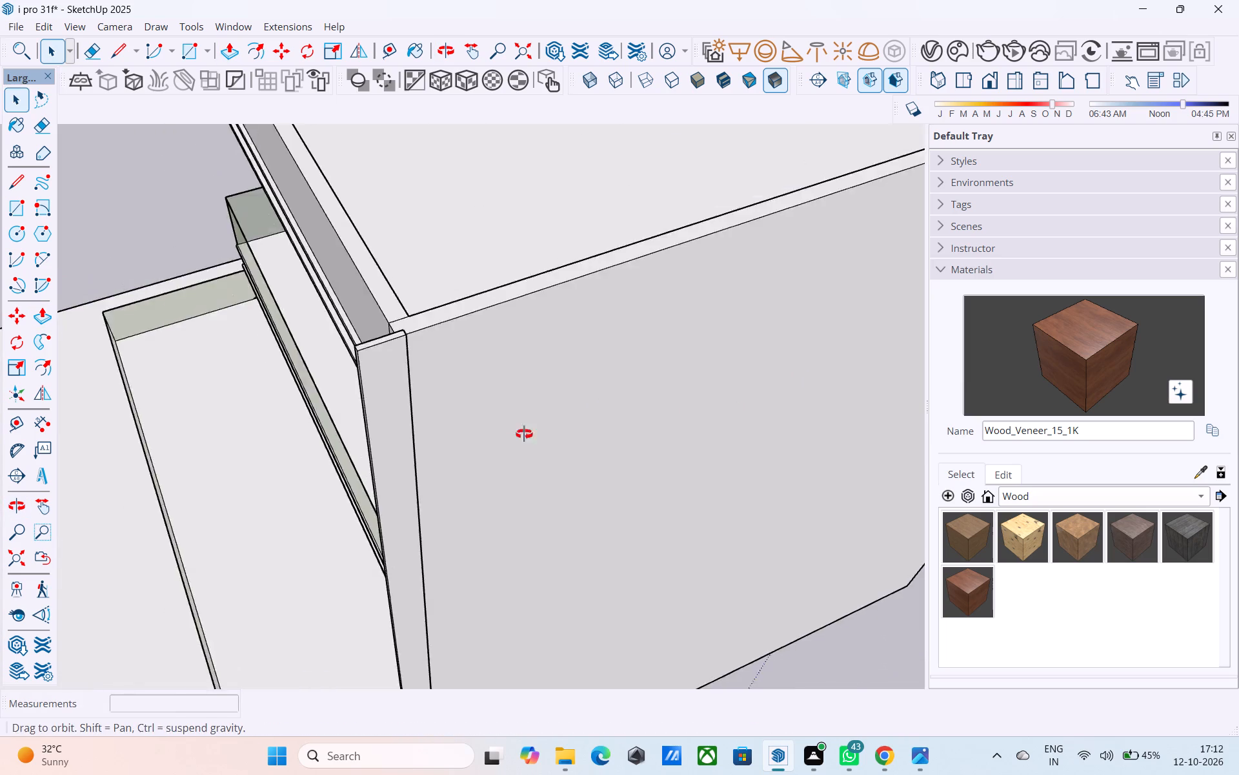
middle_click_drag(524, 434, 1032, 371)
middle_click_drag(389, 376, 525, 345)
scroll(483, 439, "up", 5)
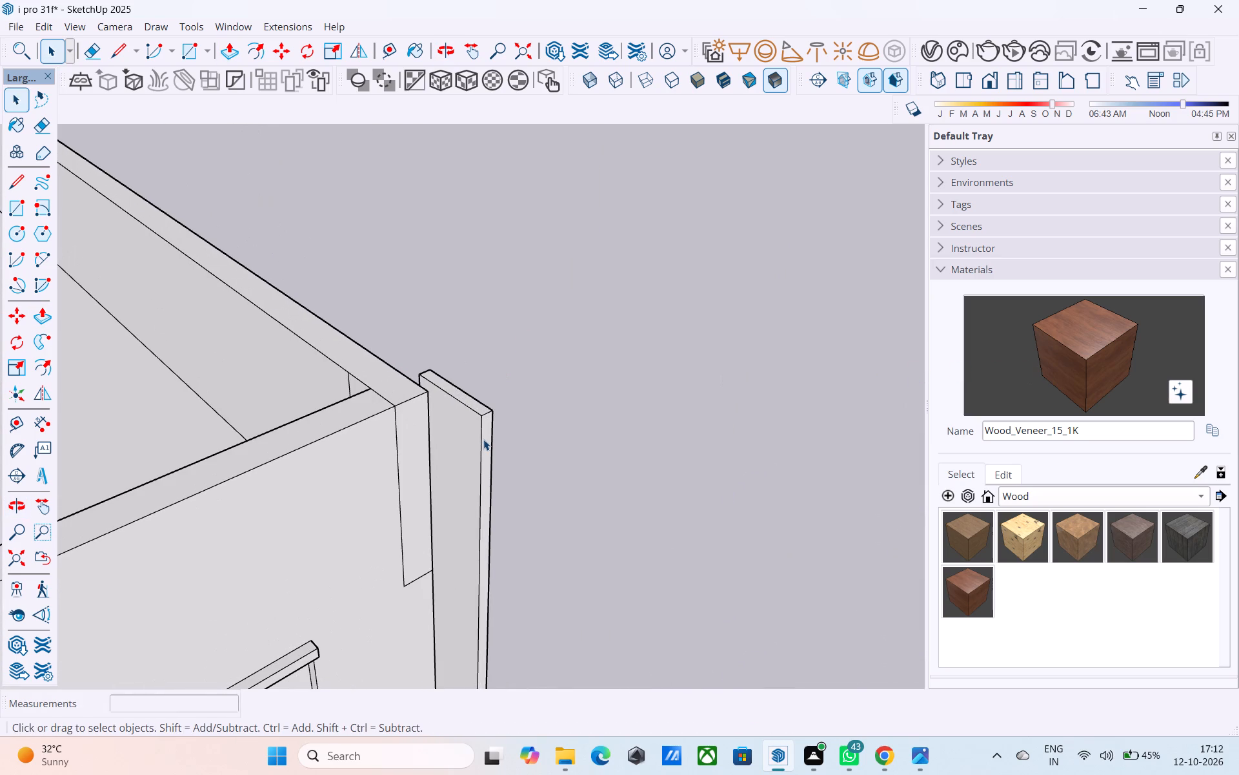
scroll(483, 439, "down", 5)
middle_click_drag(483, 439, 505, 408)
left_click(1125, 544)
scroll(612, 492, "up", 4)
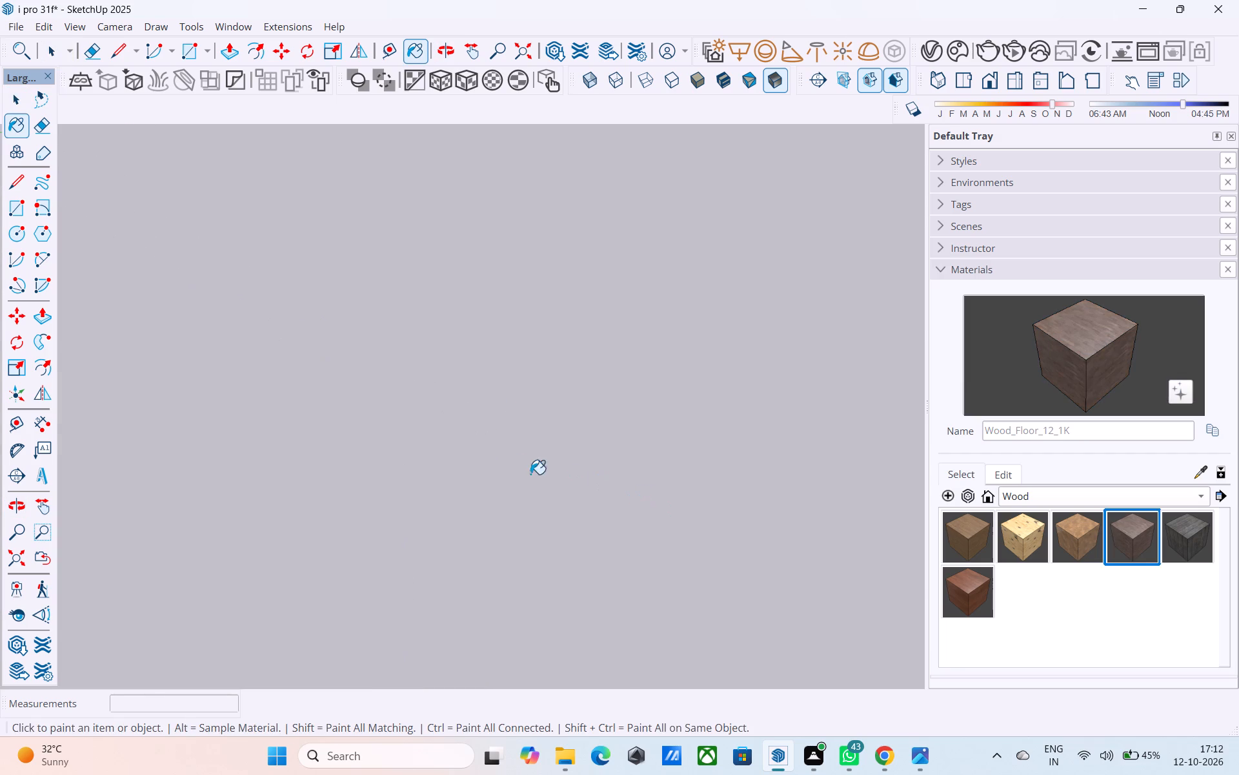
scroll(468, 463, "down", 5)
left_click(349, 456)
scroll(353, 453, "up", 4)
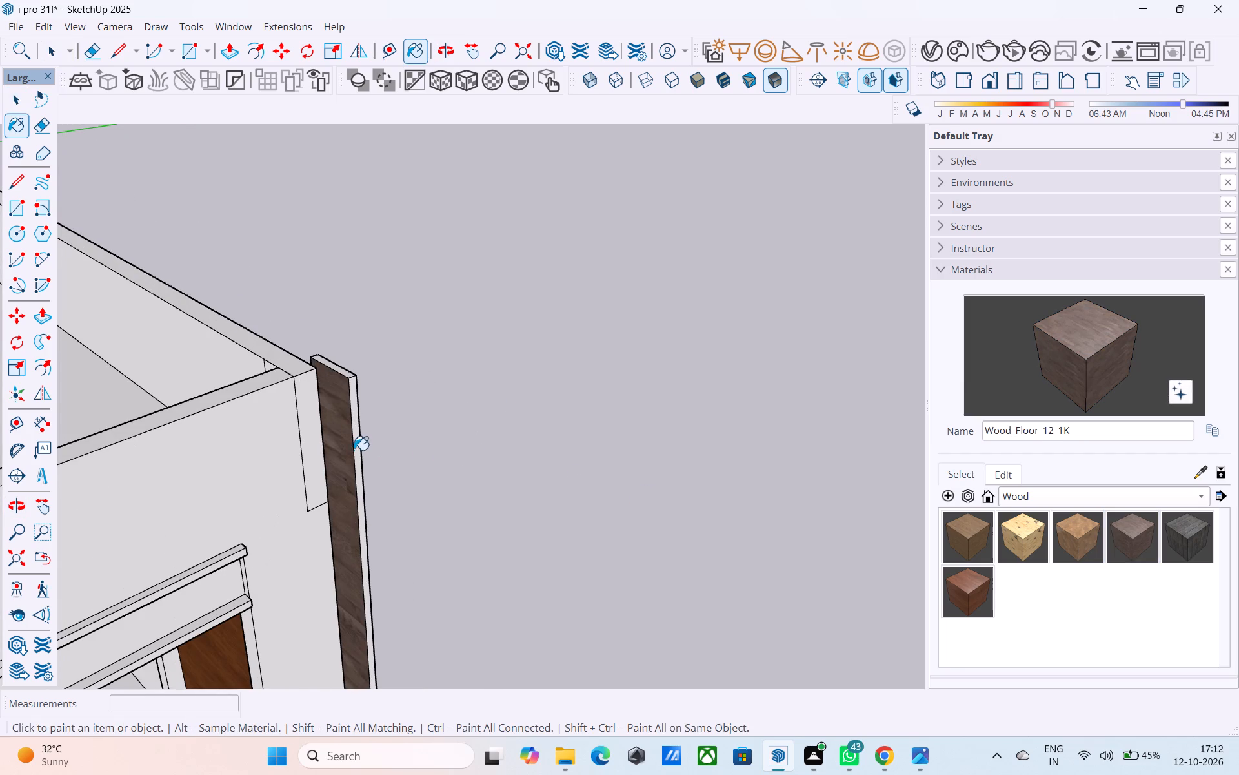
Paint the inner, front, outer and top faces of the vertical corner fin with the wood material Wood_Planks_01_1K.
left_click(1193, 539)
left_click(343, 482)
scroll(345, 480, "up", 4)
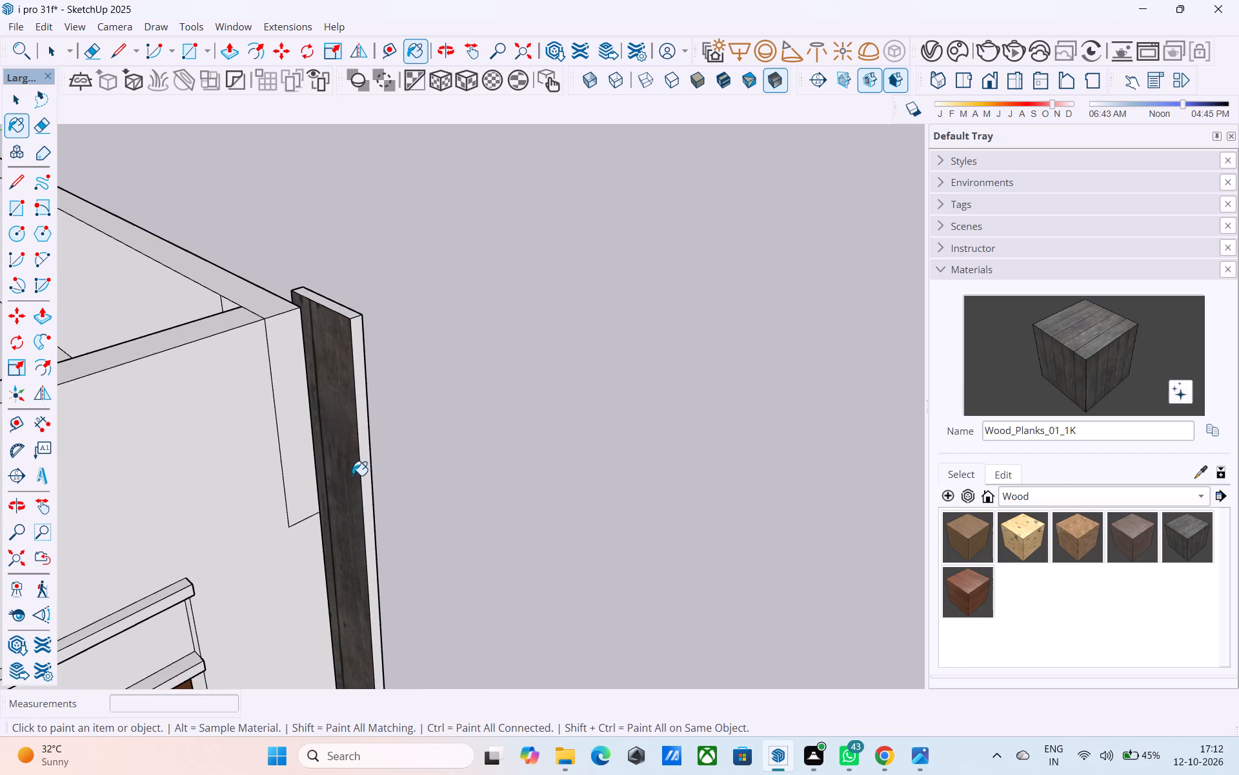
scroll(356, 475, "up", 3)
left_click(368, 480)
scroll(516, 486, "down", 9)
middle_click_drag(628, 508, 238, 461)
scroll(459, 514, "up", 12)
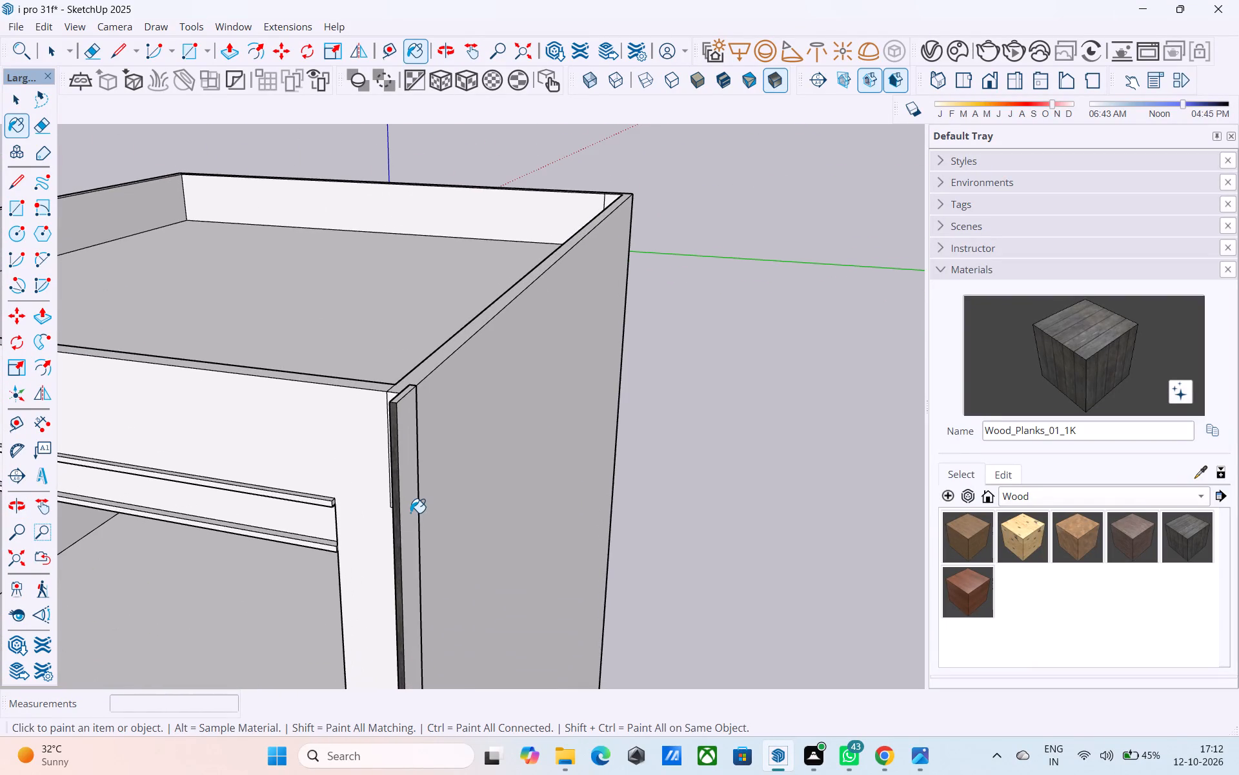
left_click(410, 513)
middle_click_drag(414, 532, 431, 634)
scroll(418, 450, "up", 5)
left_click(398, 350)
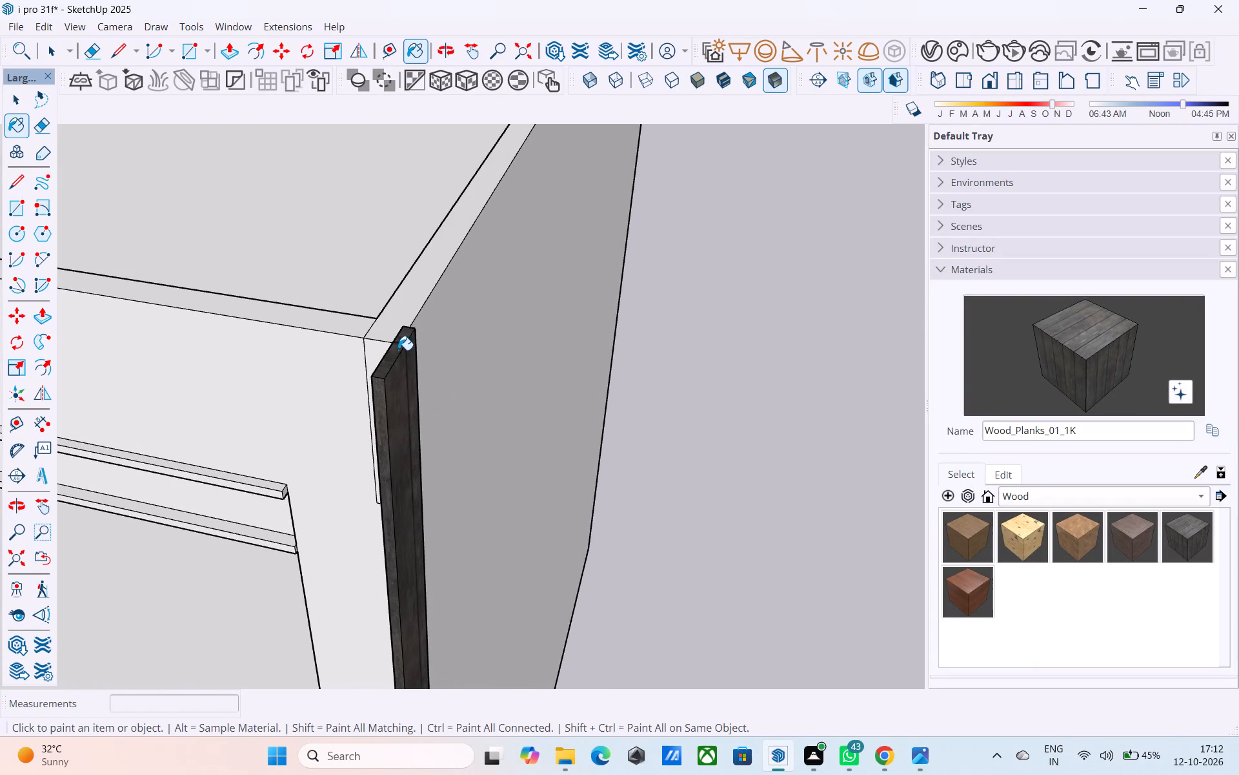
scroll(413, 385, "down", 10)
key("space")
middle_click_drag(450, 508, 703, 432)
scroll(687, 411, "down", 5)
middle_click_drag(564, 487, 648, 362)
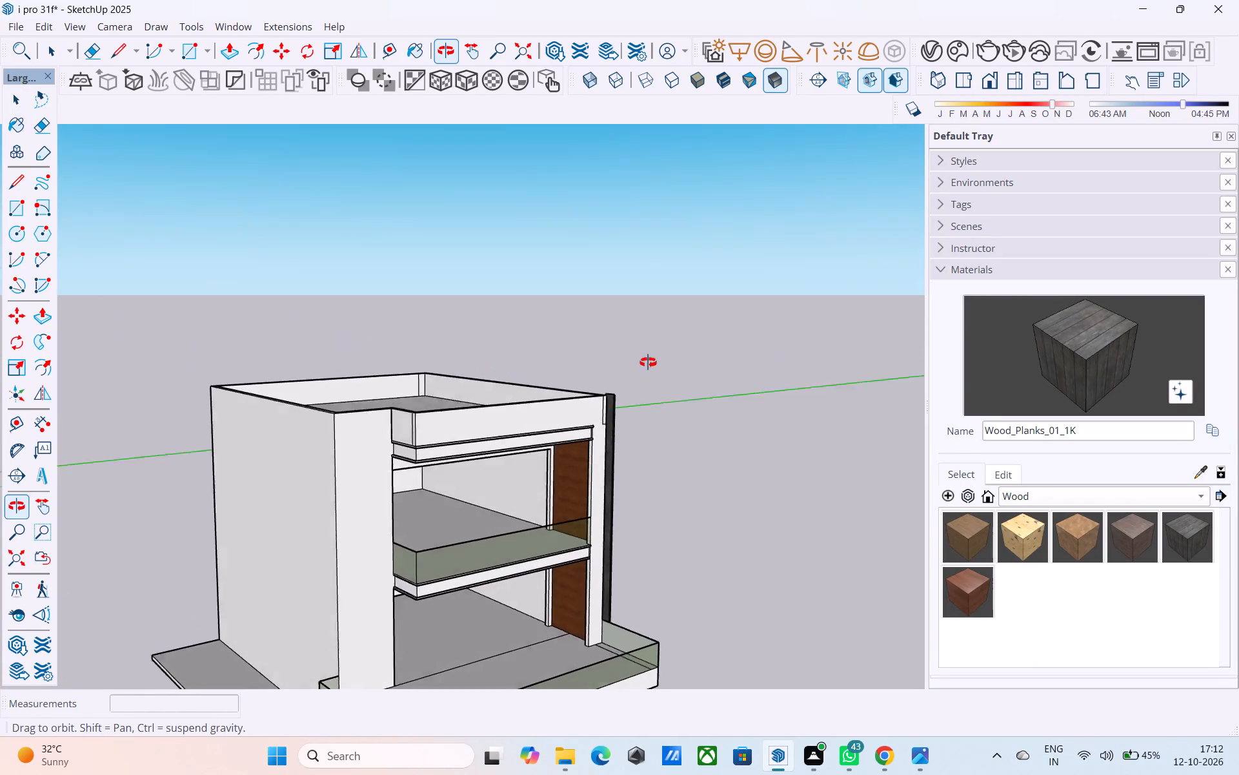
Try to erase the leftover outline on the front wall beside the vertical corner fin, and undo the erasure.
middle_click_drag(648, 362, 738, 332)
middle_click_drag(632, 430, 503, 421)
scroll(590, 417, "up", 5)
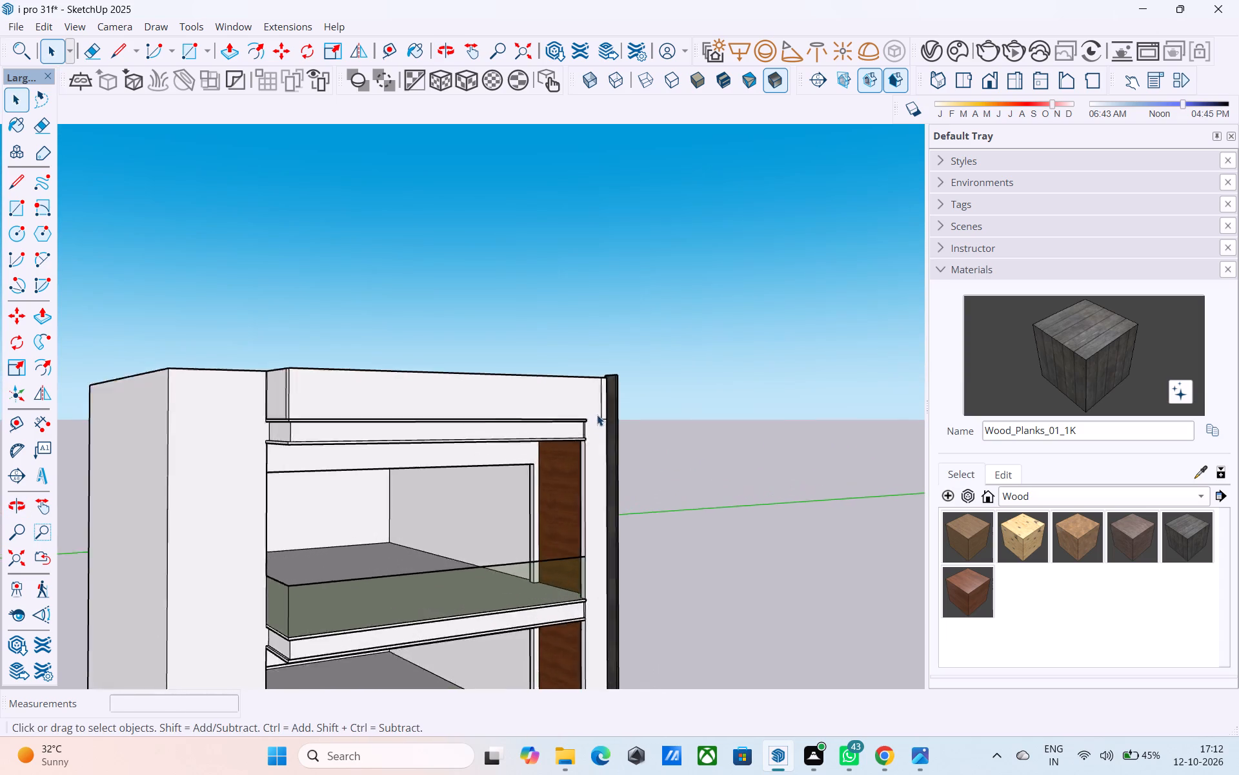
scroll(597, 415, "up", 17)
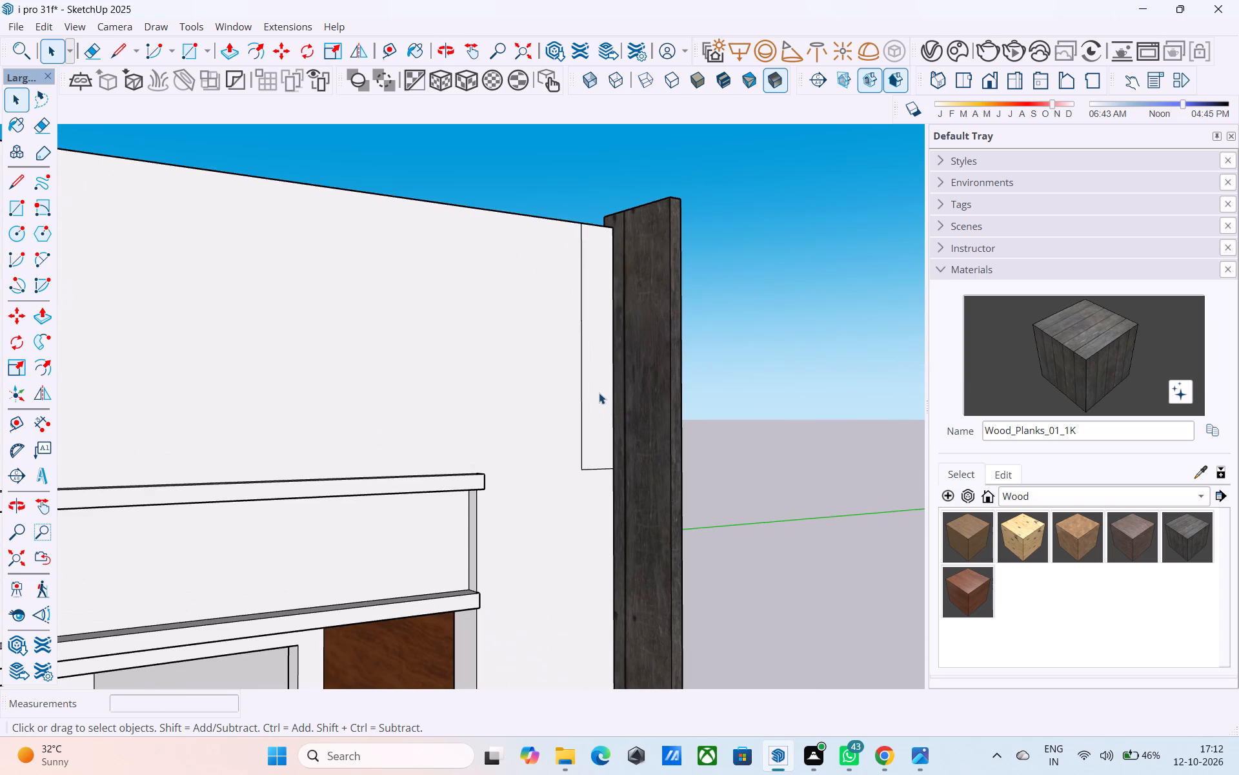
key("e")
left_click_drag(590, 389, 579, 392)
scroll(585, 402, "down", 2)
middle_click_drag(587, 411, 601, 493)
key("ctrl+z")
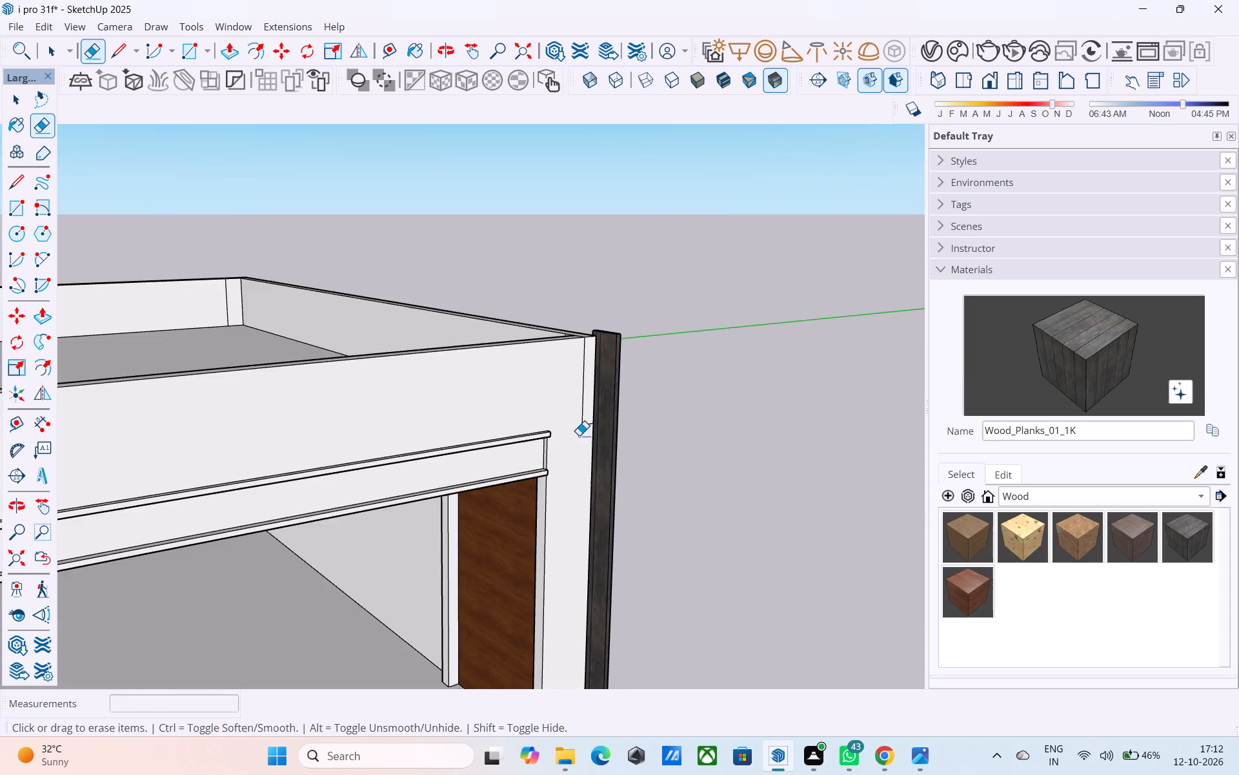
Inside the building group, erase the leftover vertical and horizontal edges on the front parapet beside the corner fin.
middle_click_drag(578, 437, 570, 503)
key("space")
double_click(547, 429)
scroll(550, 426, "up", 1)
key("e")
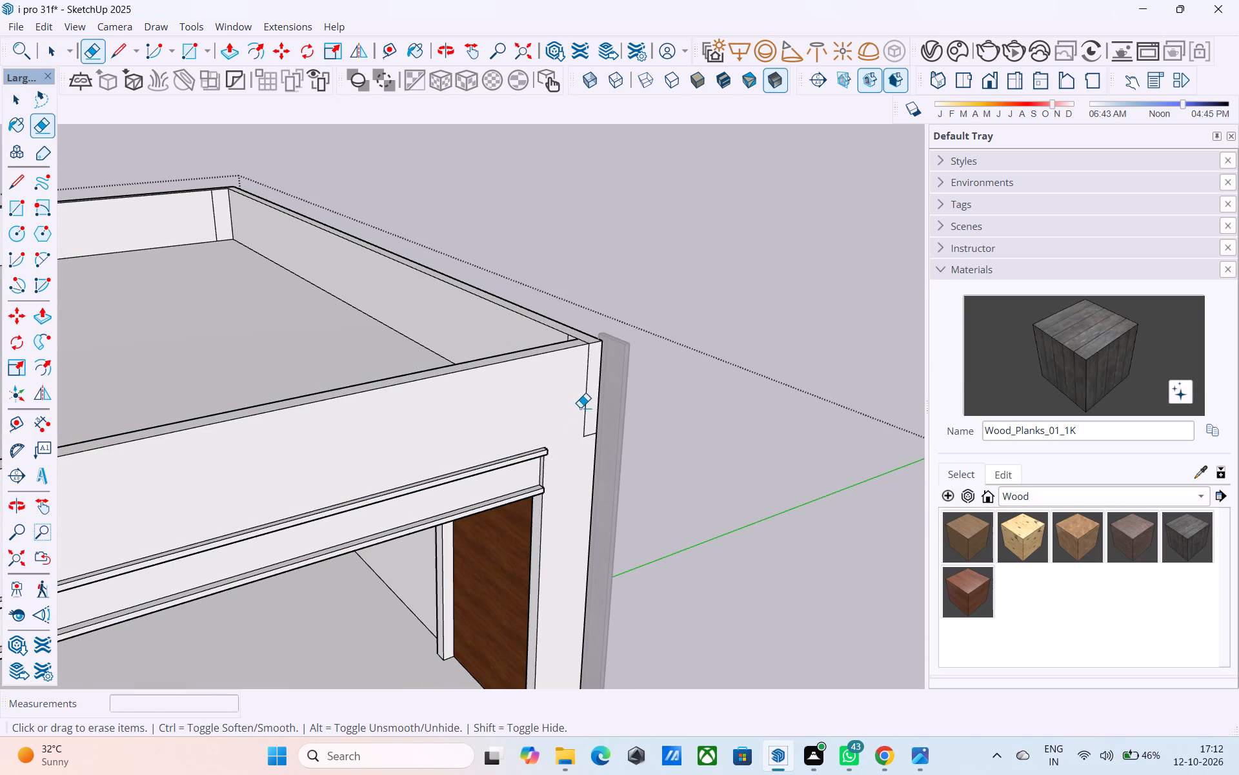
left_click_drag(583, 405, 589, 403)
left_click(588, 436)
Examine the roof, balconies, wood-veneered recesses and corner fin from above, from the front and from below.
middle_click_drag(572, 395, 955, 499)
scroll(646, 350, "down", 6)
middle_click_drag(688, 391, 638, 391)
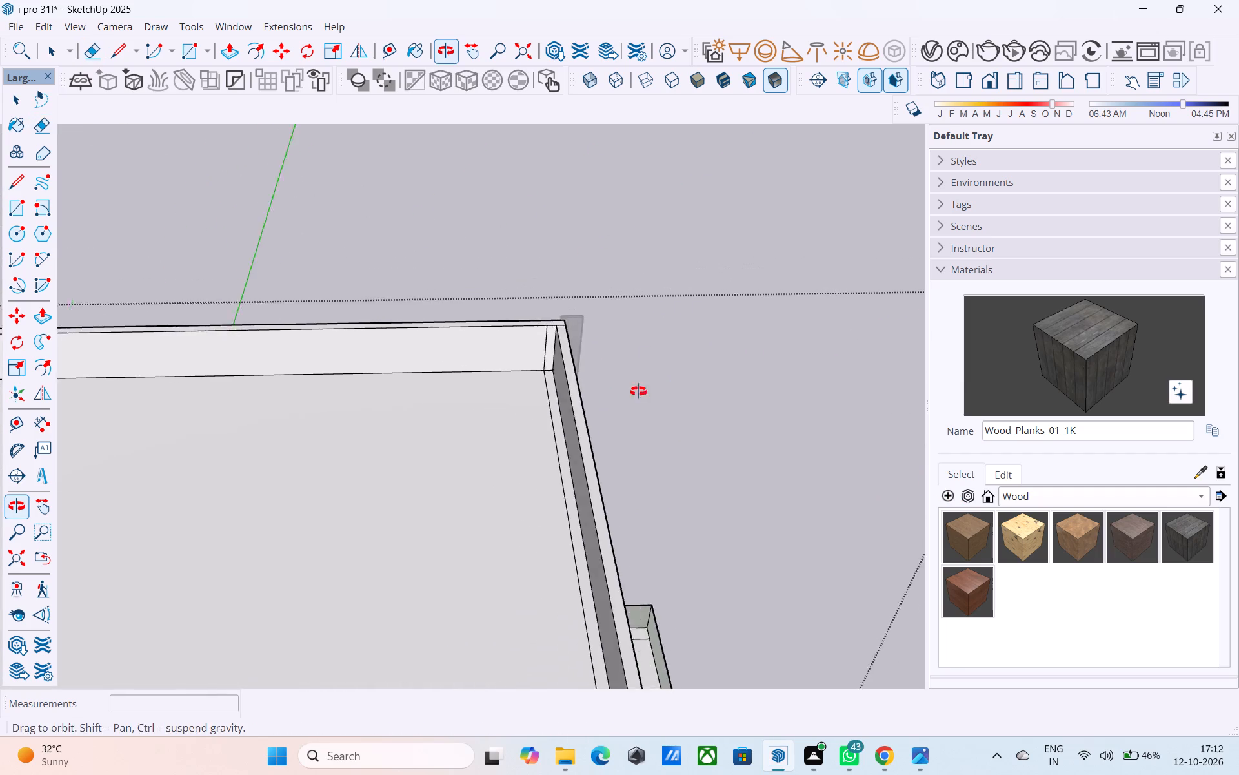
middle_click_drag(638, 391, 487, 385)
scroll(718, 356, "down", 5)
middle_click_drag(458, 406, 467, 346)
scroll(445, 335, "down", 2)
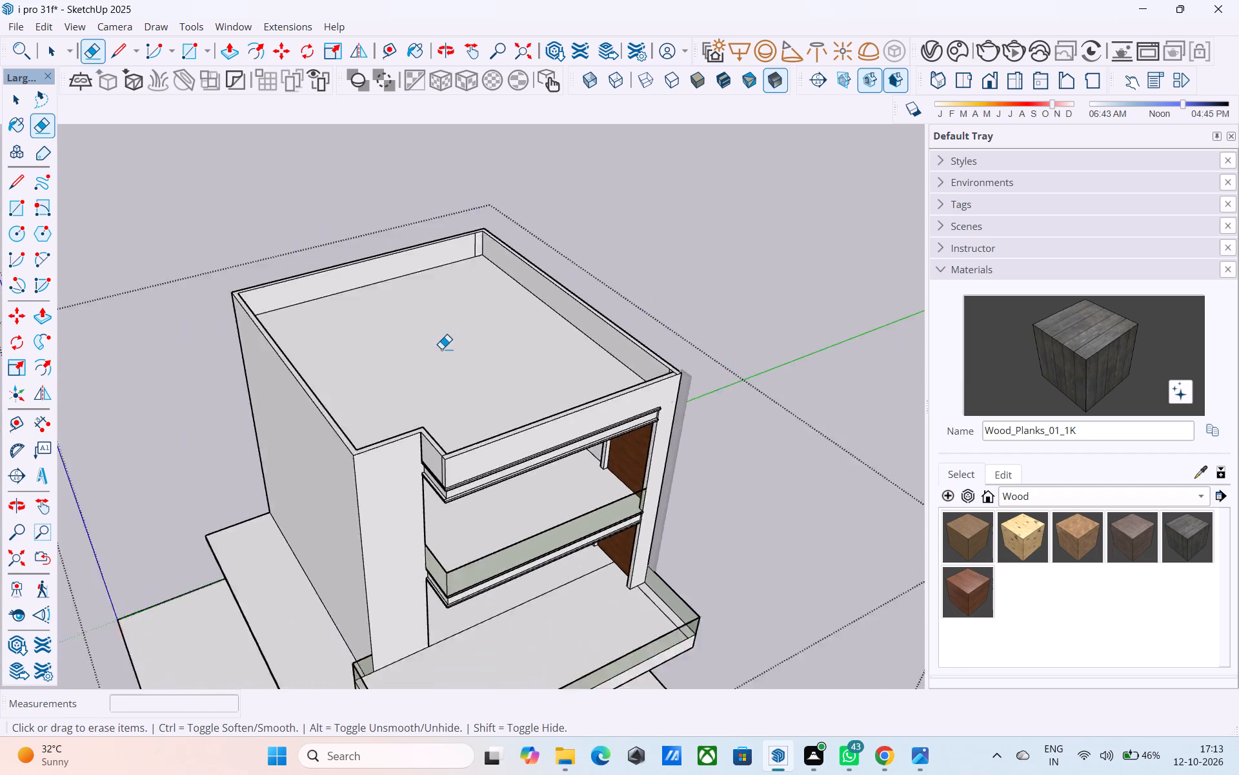
scroll(441, 349, "down", 7)
key("space")
left_click(655, 332)
middle_click_drag(552, 501, 320, 408)
middle_click_drag(479, 457, 610, 353)
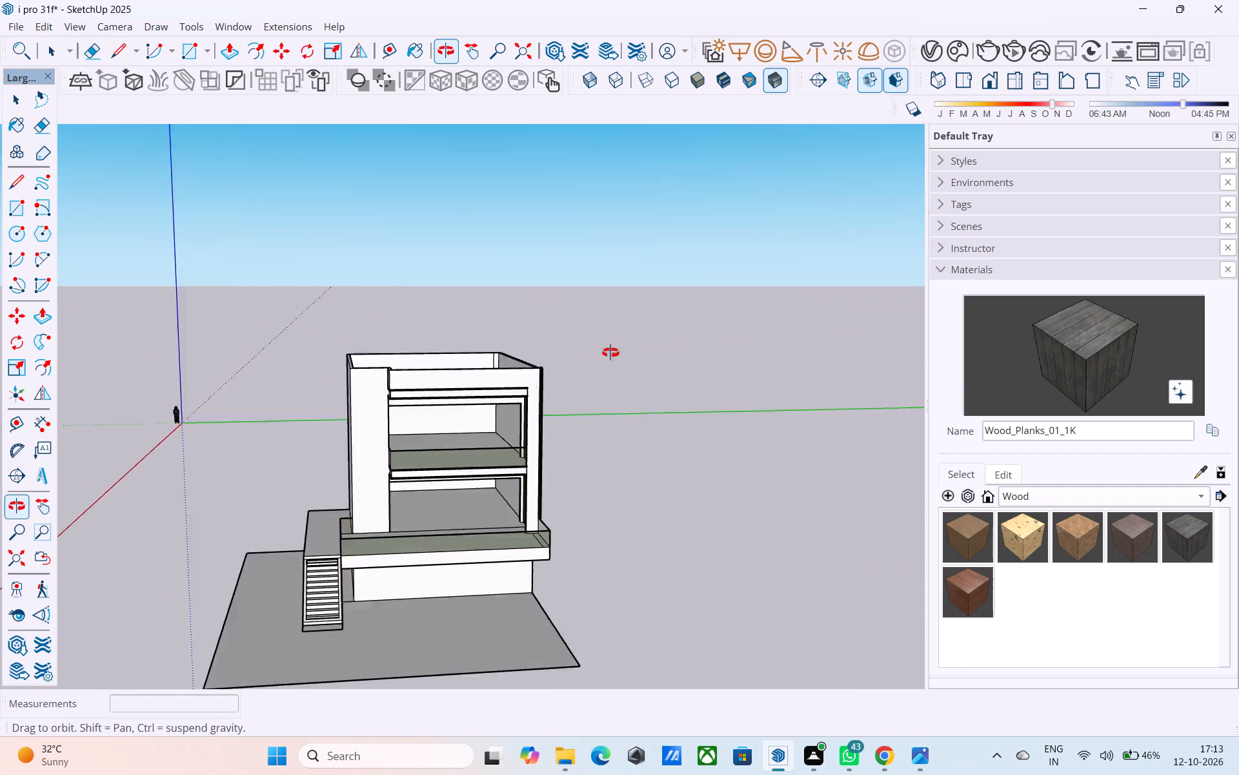
middle_click_drag(610, 353, 769, 302)
middle_click_drag(523, 385, 640, 431)
scroll(524, 462, "up", 6)
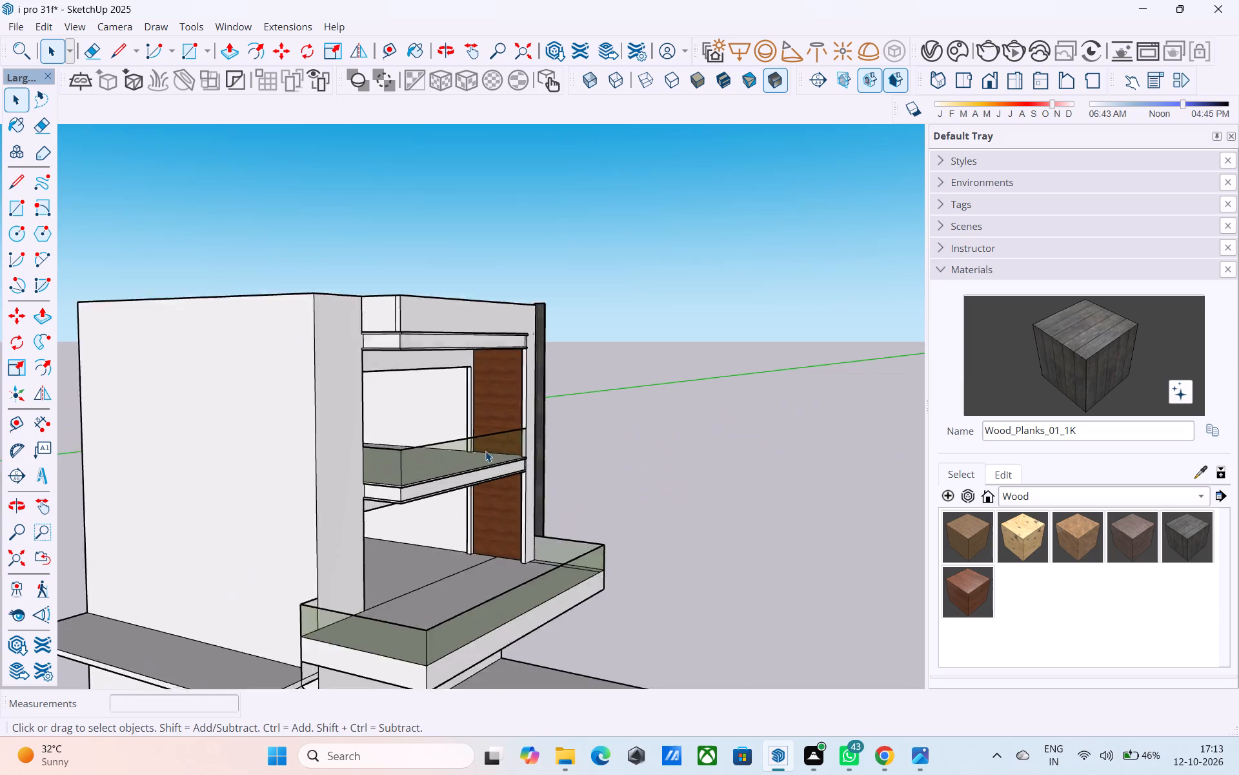
scroll(485, 451, "up", 19)
scroll(511, 433, "down", 11)
middle_click_drag(514, 441, 514, 480)
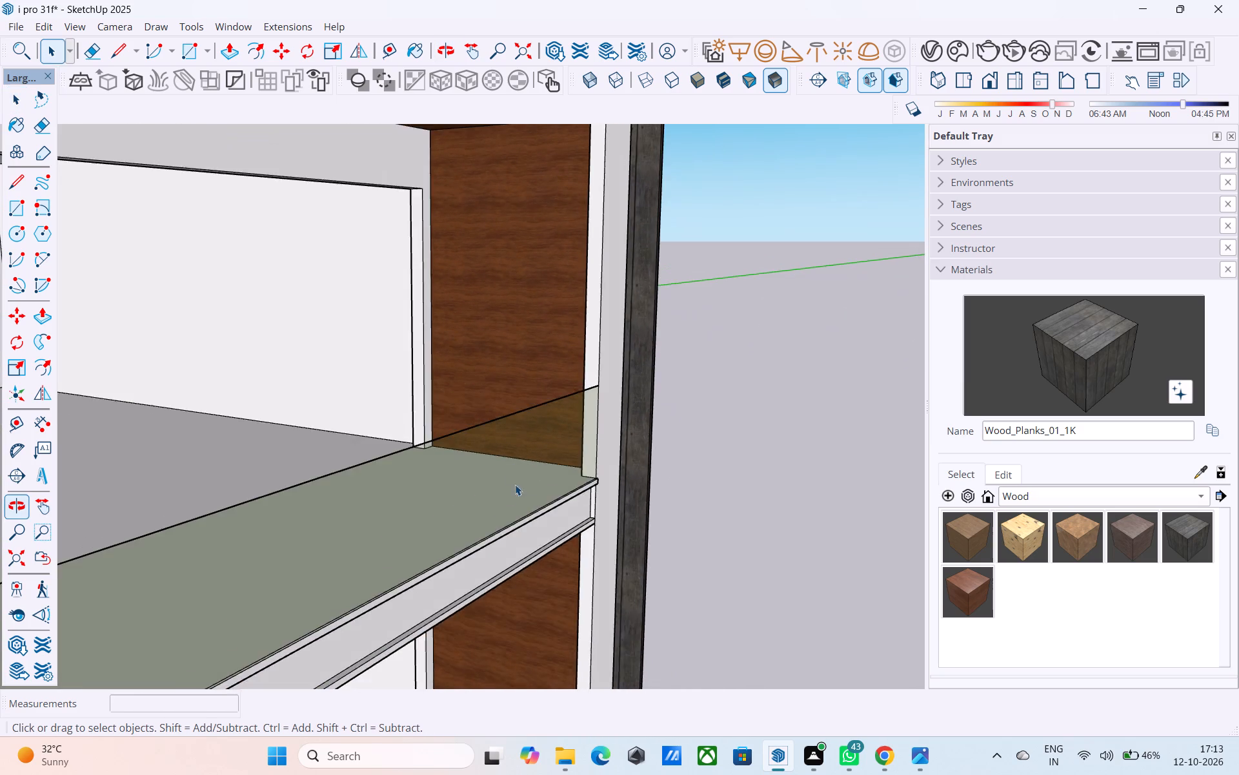
scroll(515, 484, "down", 2)
middle_click_drag(523, 525, 354, 488)
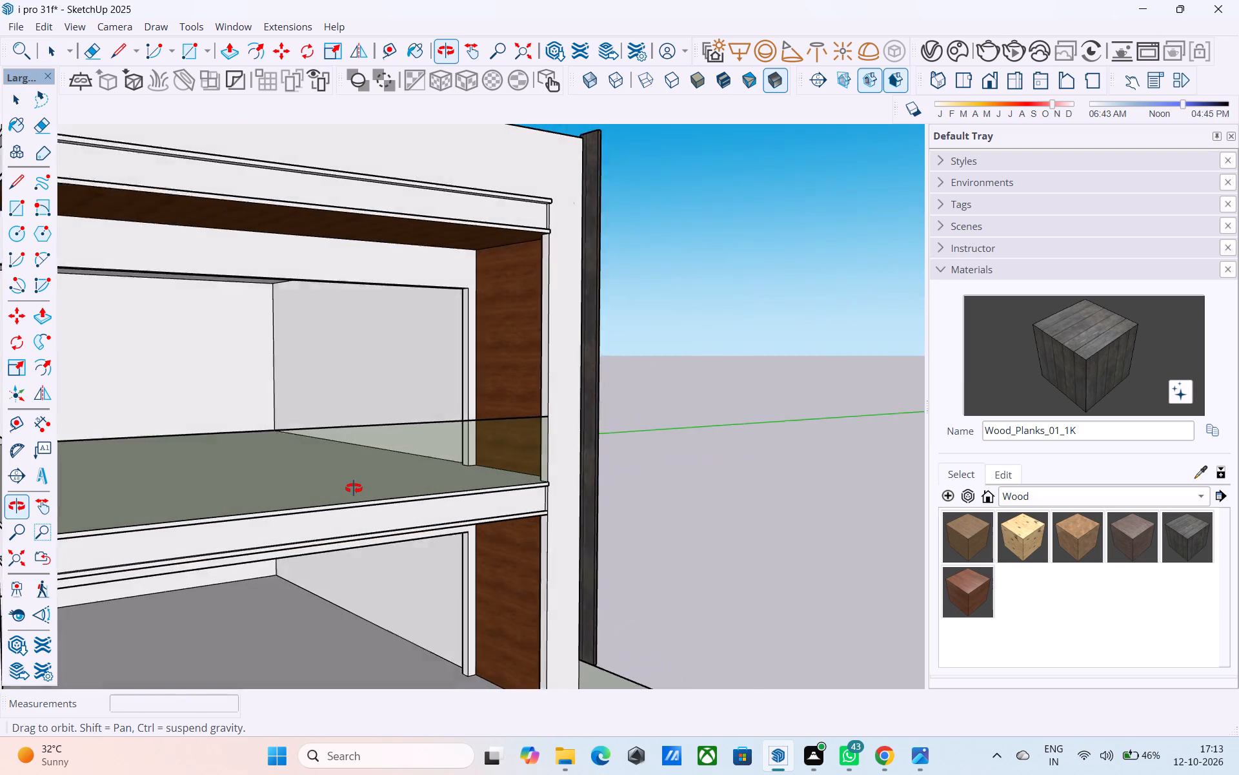
middle_click_drag(354, 488, 343, 491)
middle_click(427, 470, "shift")
scroll(424, 506, "down", 1, "shift")
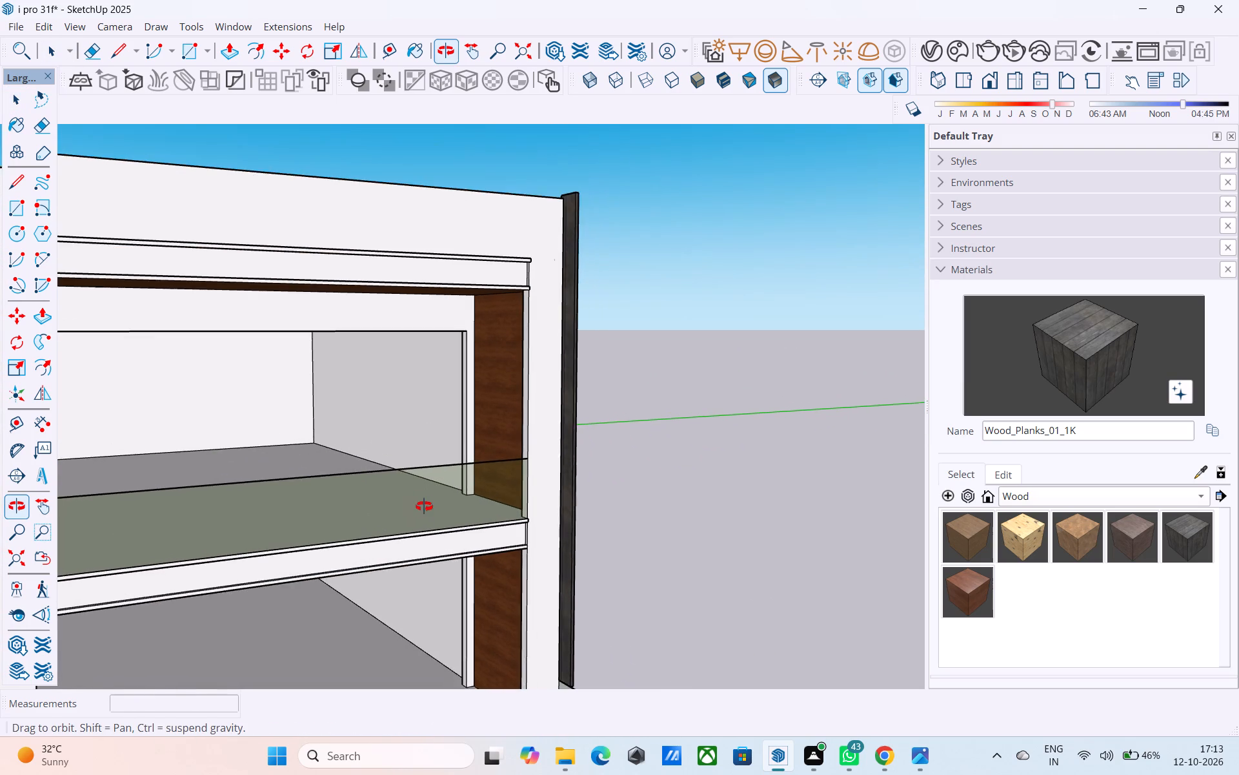
middle_click_drag(430, 440, 567, 327)
scroll(584, 371, "down", 5)
middle_click_drag(525, 493, 556, 529)
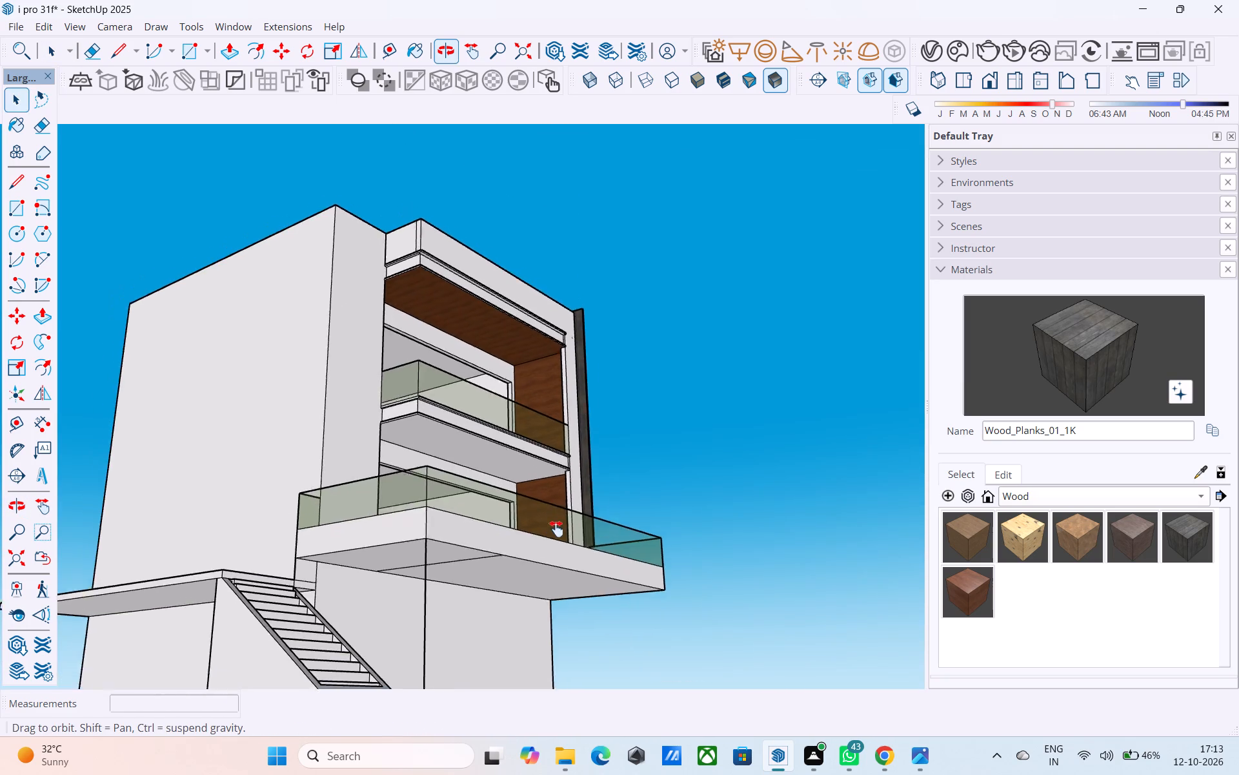
middle_click_drag(556, 529, 555, 550)
scroll(501, 502, "up", 5)
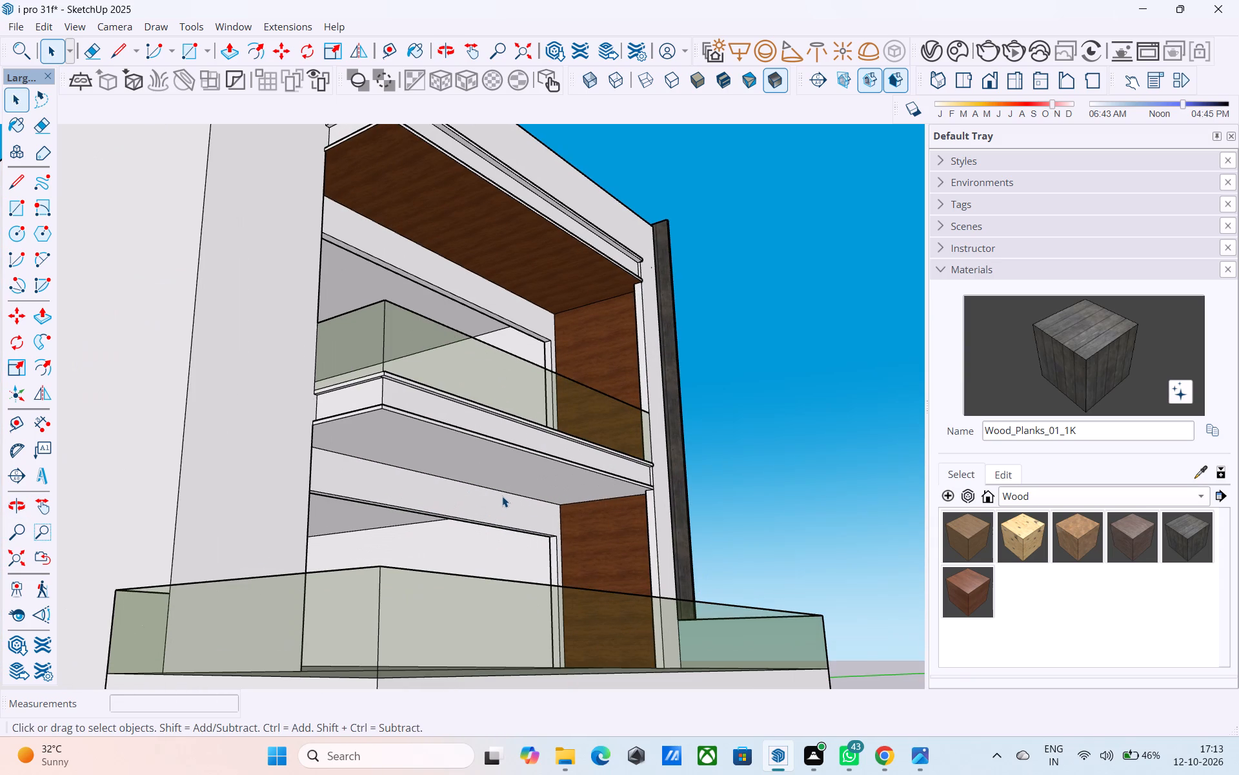
scroll(502, 496, "up", 1)
middle_click_drag(502, 496, 516, 475)
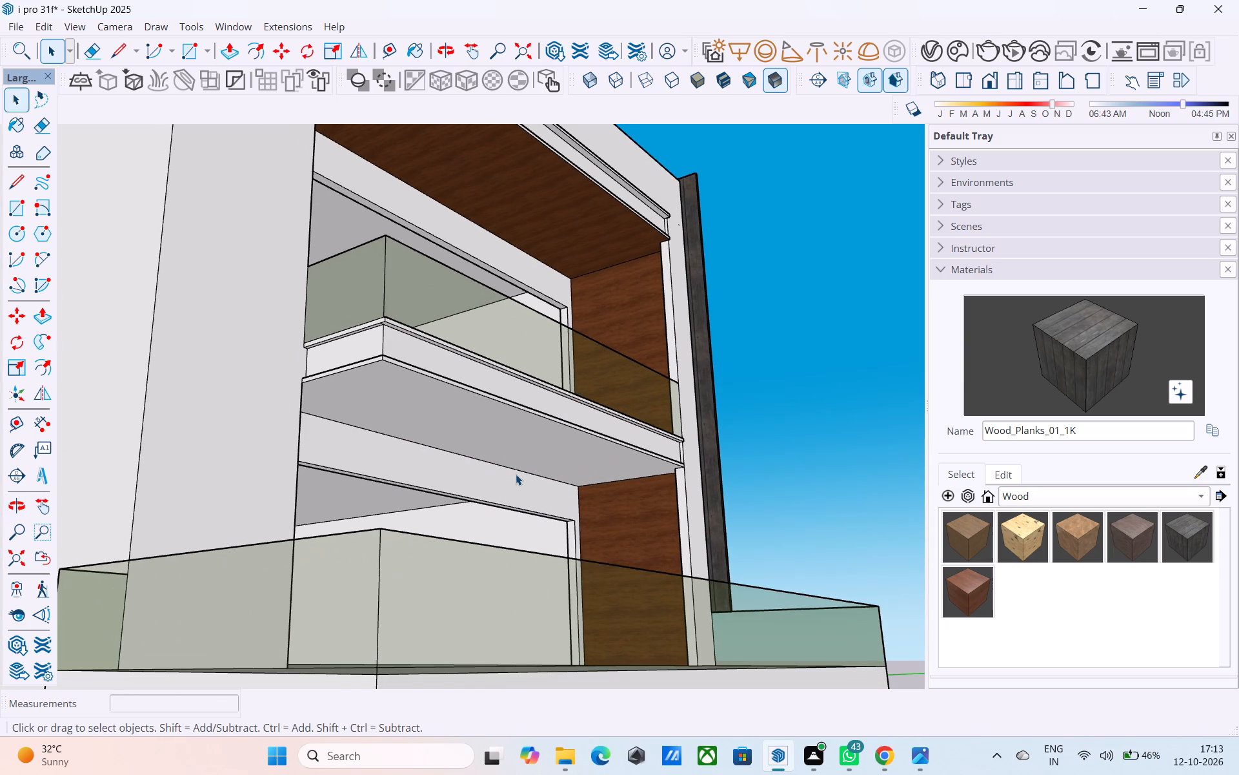
scroll(516, 474, "down", 5)
middle_click_drag(515, 475, 345, 539)
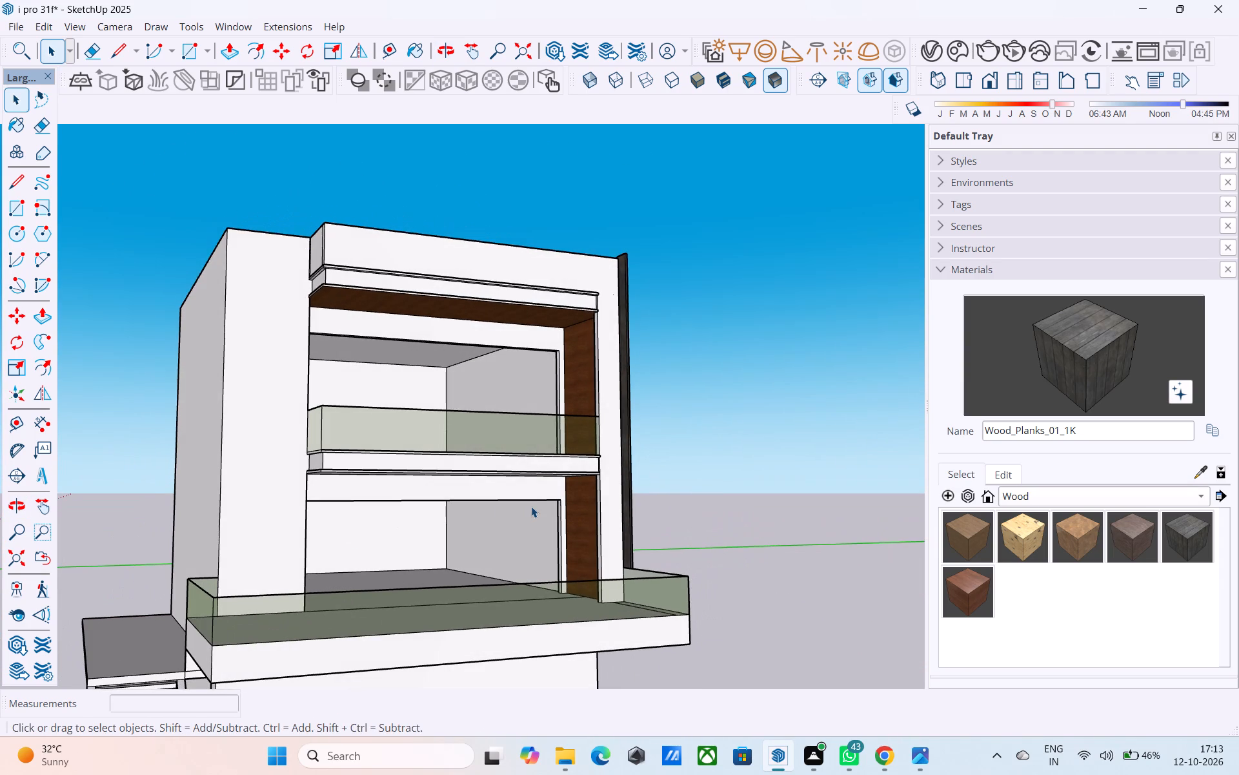
middle_click_drag(531, 506, 556, 466)
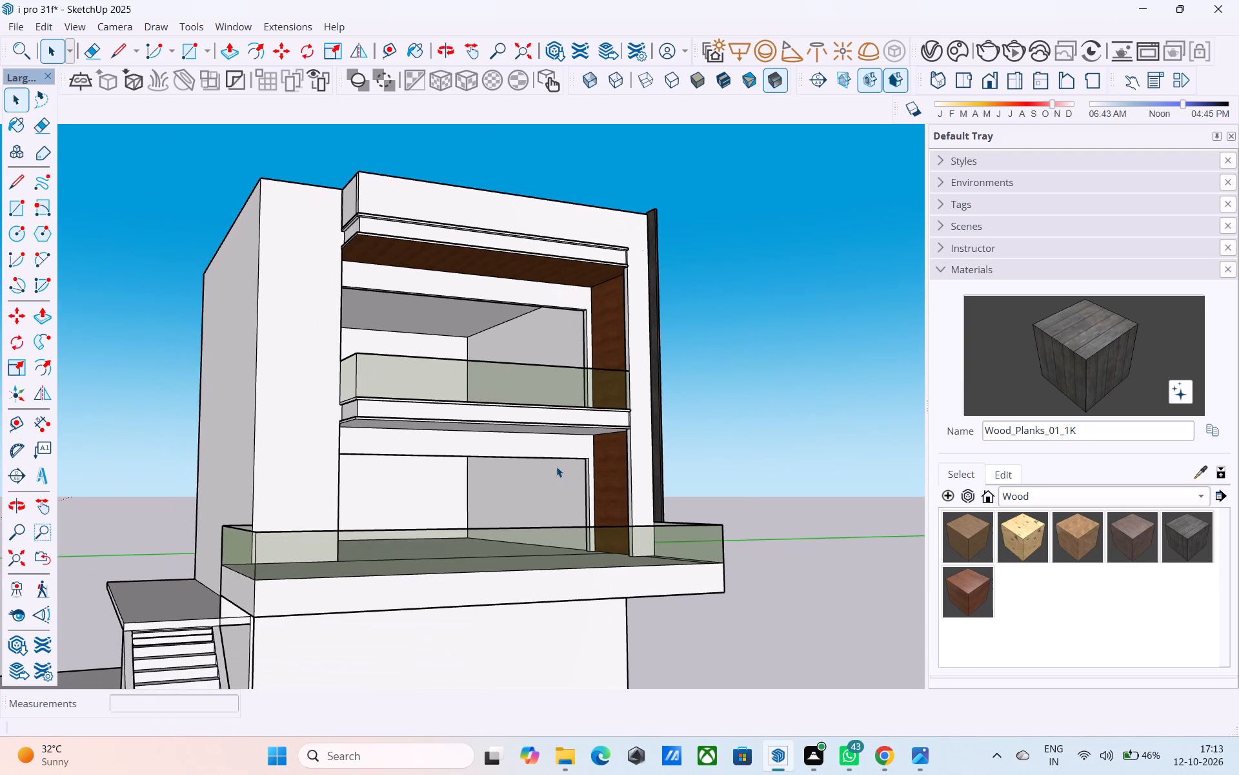
middle_click_drag(556, 466, 729, 516)
scroll(434, 536, "down", 4)
middle_click_drag(427, 536, 627, 563)
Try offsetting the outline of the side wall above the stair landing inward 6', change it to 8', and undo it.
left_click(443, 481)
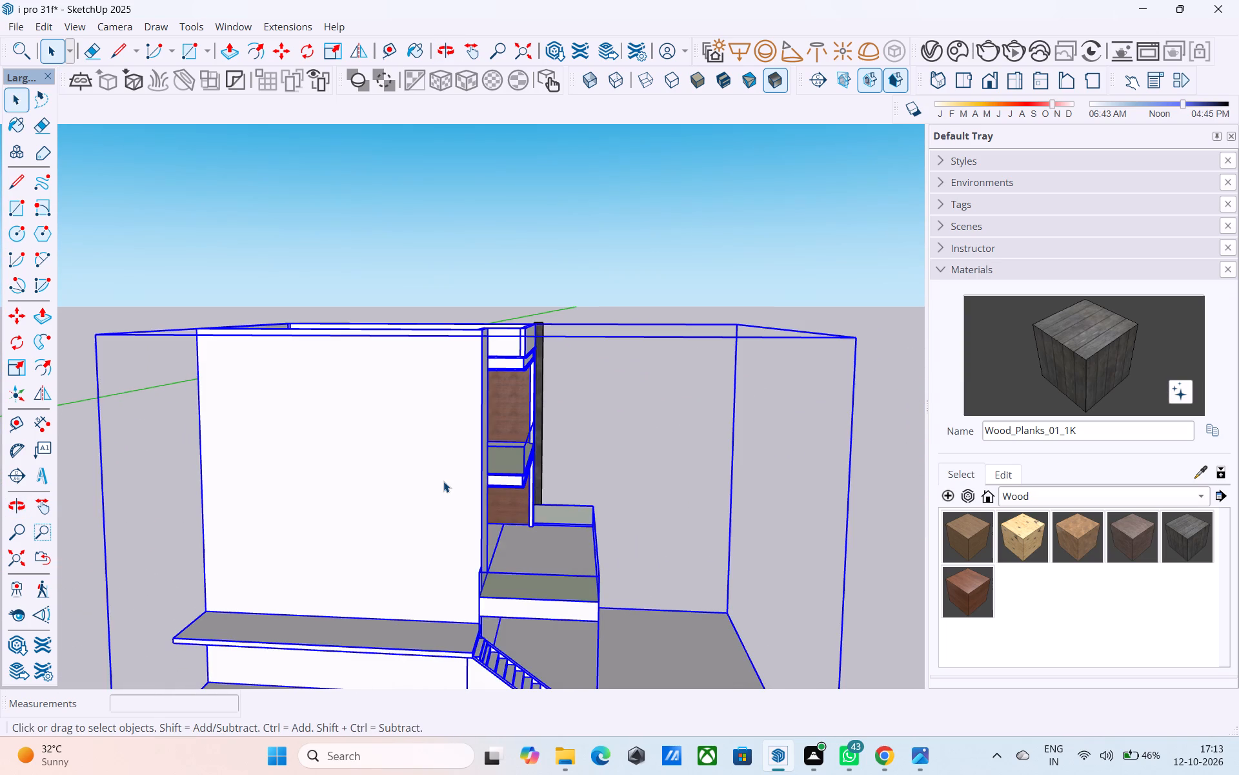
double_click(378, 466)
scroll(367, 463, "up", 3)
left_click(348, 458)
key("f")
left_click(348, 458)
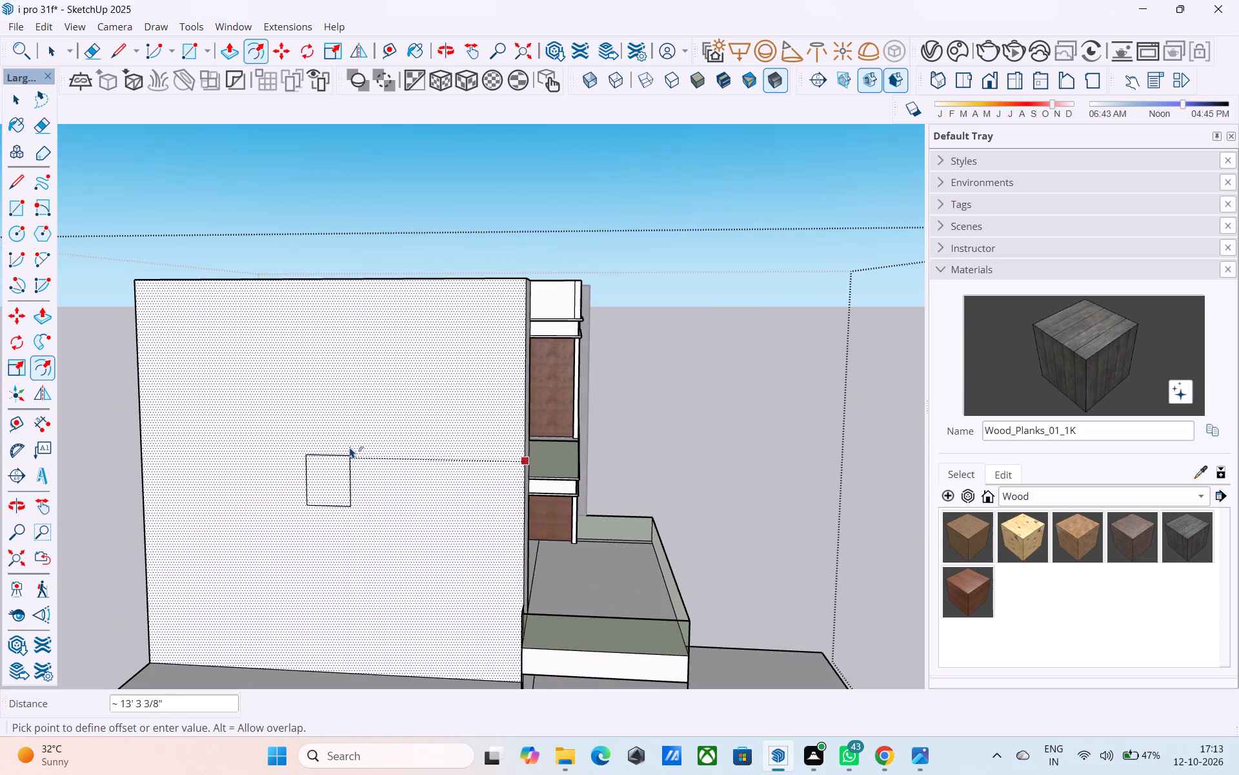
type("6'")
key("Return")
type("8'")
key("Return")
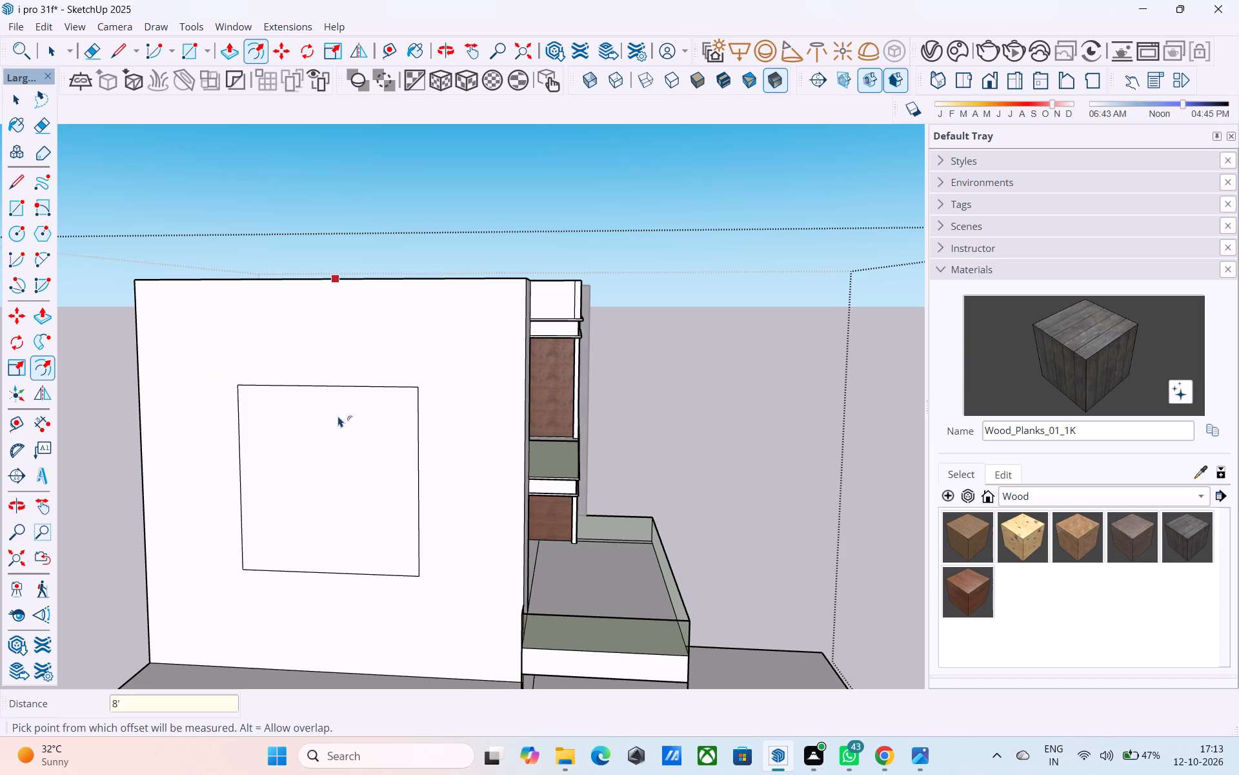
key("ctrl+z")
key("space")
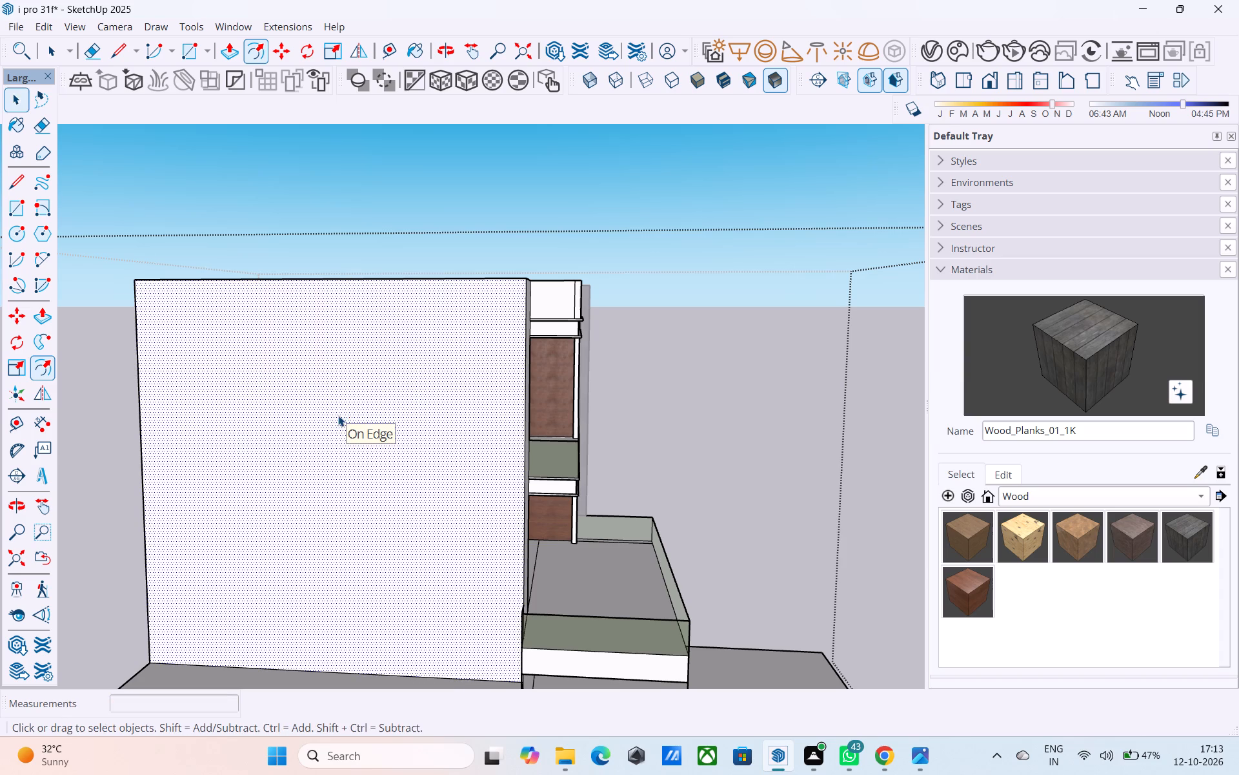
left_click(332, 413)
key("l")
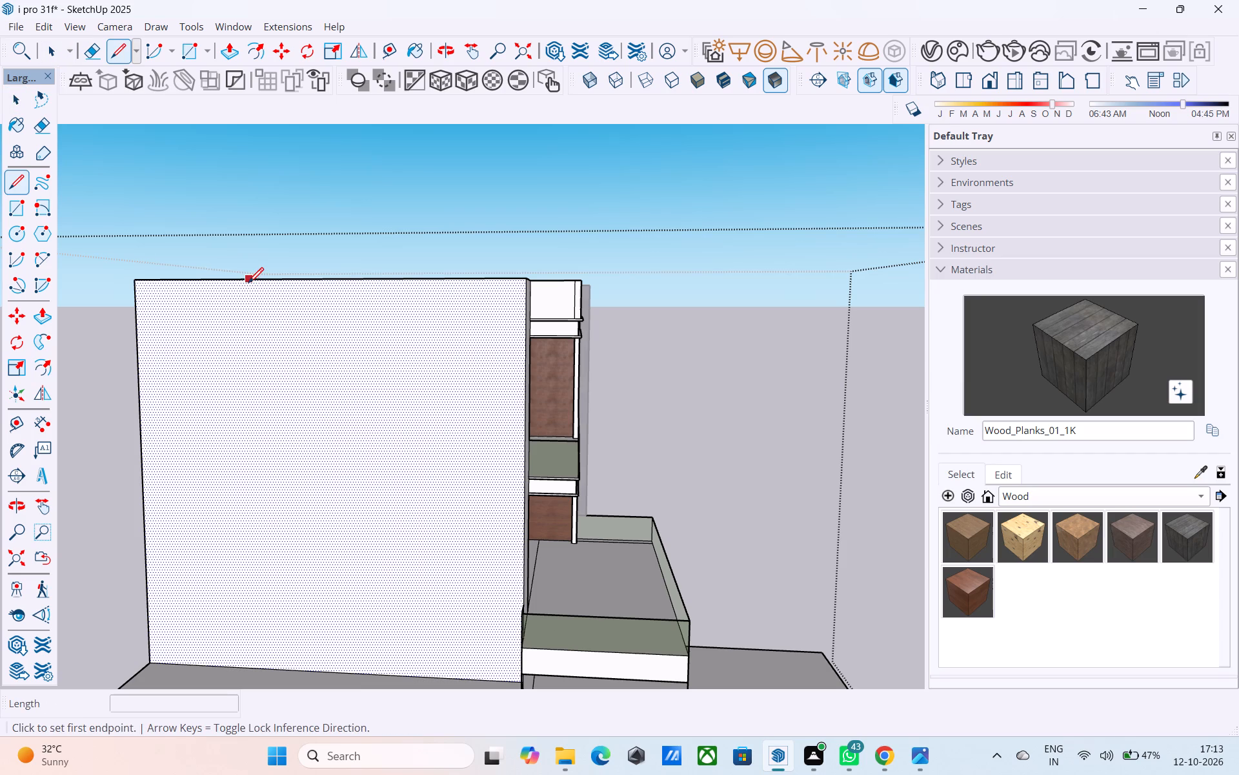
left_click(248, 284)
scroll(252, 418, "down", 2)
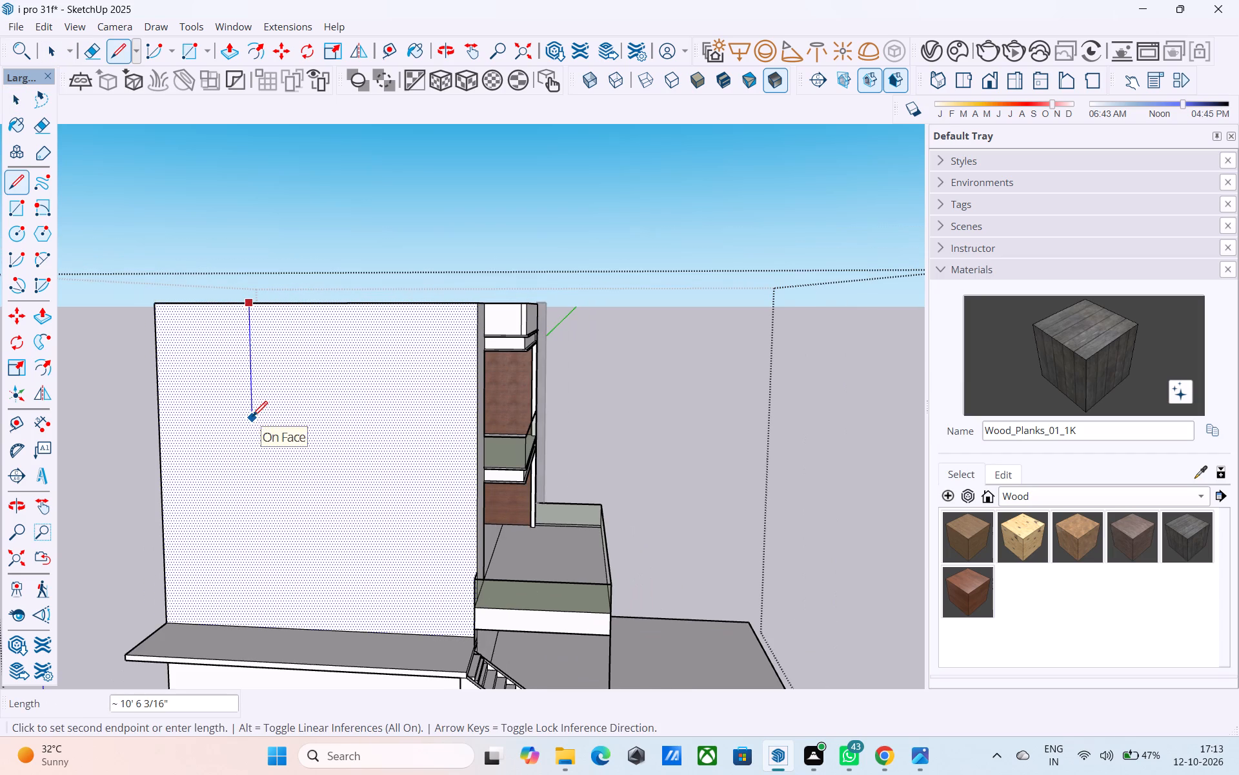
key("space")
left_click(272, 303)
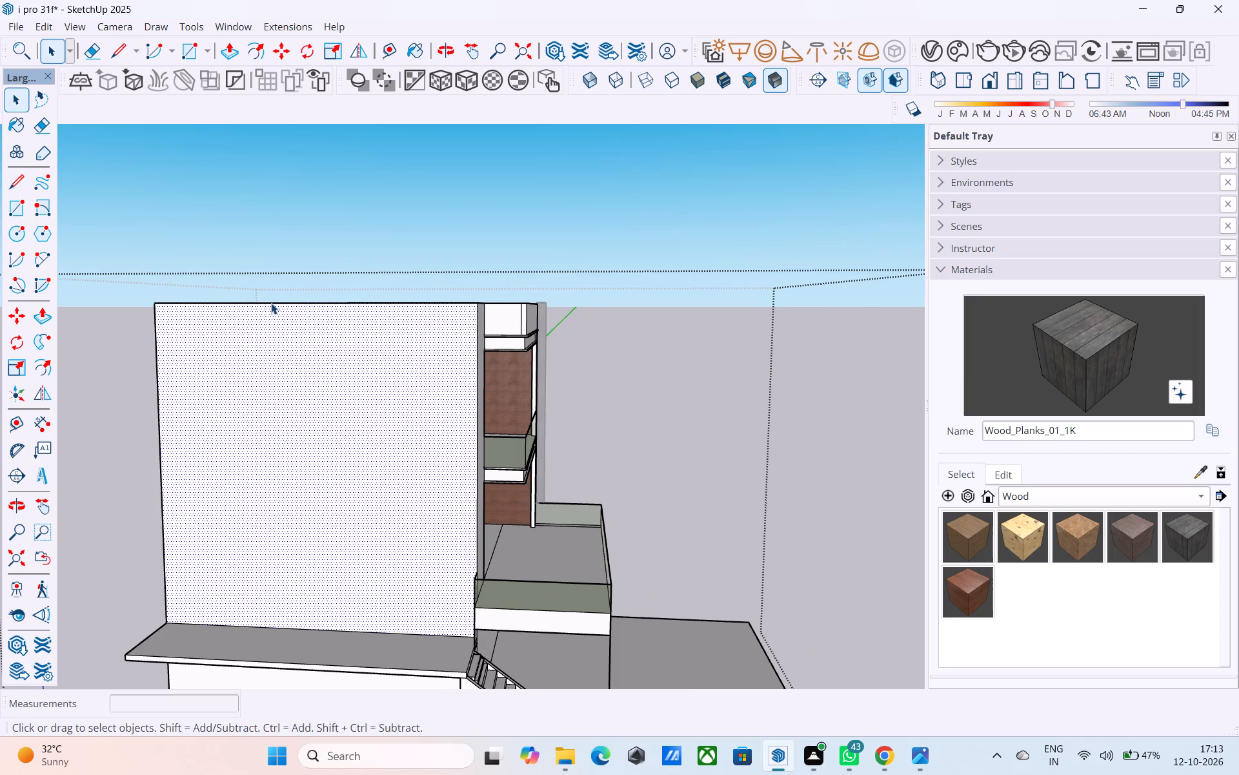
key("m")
Erase the two rectangular outlines and the lower vertical line on the building's plain rear wall.
scroll(493, 338, "down", 5)
middle_click_drag(405, 451, 690, 483)
key("space")
left_click(725, 424)
scroll(363, 439, "up", 3)
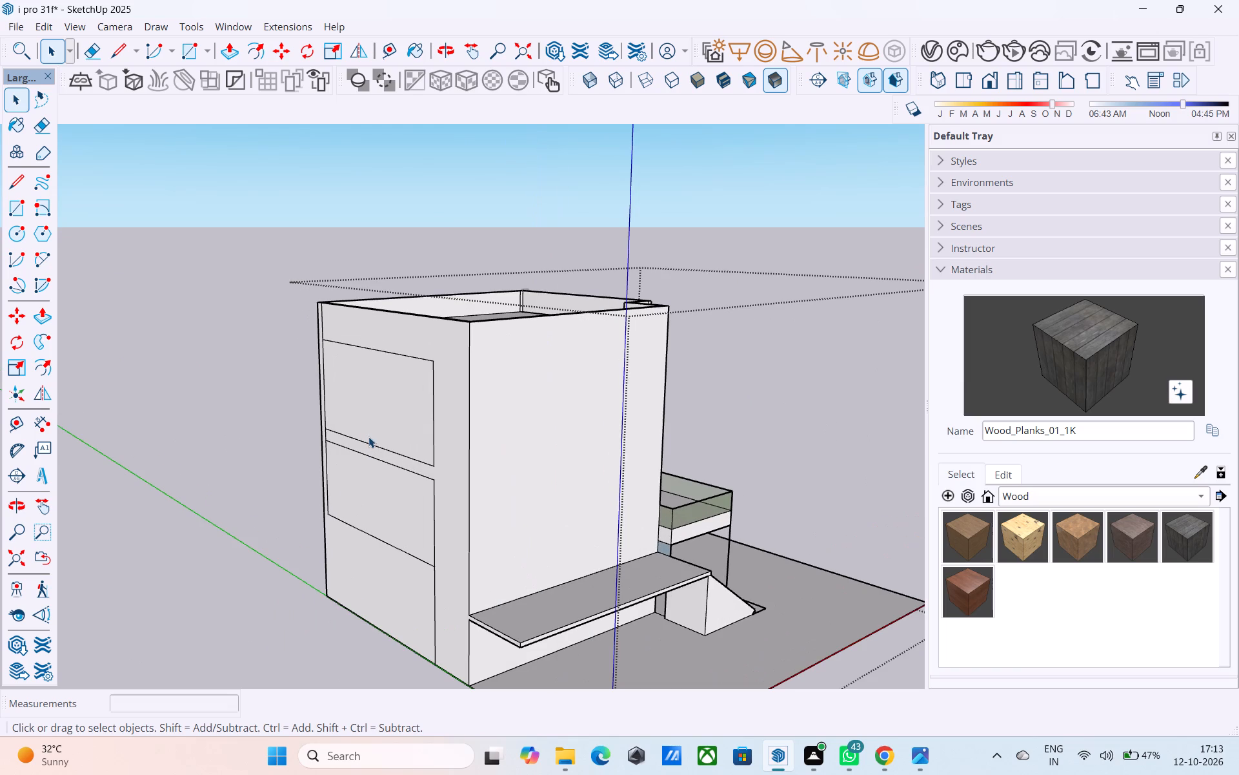
key("e")
left_click_drag(398, 342, 397, 393)
left_click_drag(423, 406, 441, 441)
left_click_drag(440, 432, 397, 490)
left_click_drag(394, 442, 426, 571)
left_click_drag(437, 518, 437, 558)
left_click_drag(435, 538, 430, 557)
left_click_drag(441, 542, 441, 610)
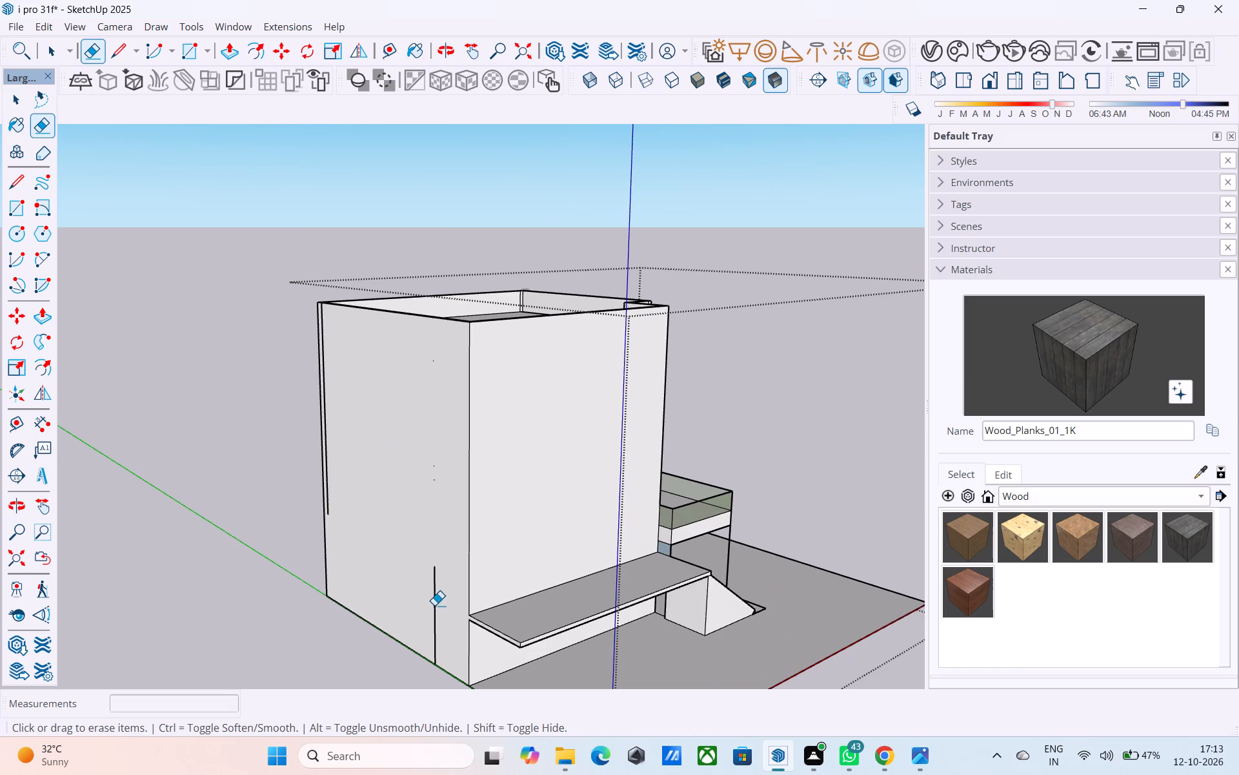
left_click_drag(432, 589, 426, 612)
left_click_drag(431, 595, 439, 599)
Erase the remaining vertical line segments along the far edge of the rear wall.
scroll(334, 486, "up", 4)
middle_click_drag(319, 477, 348, 490)
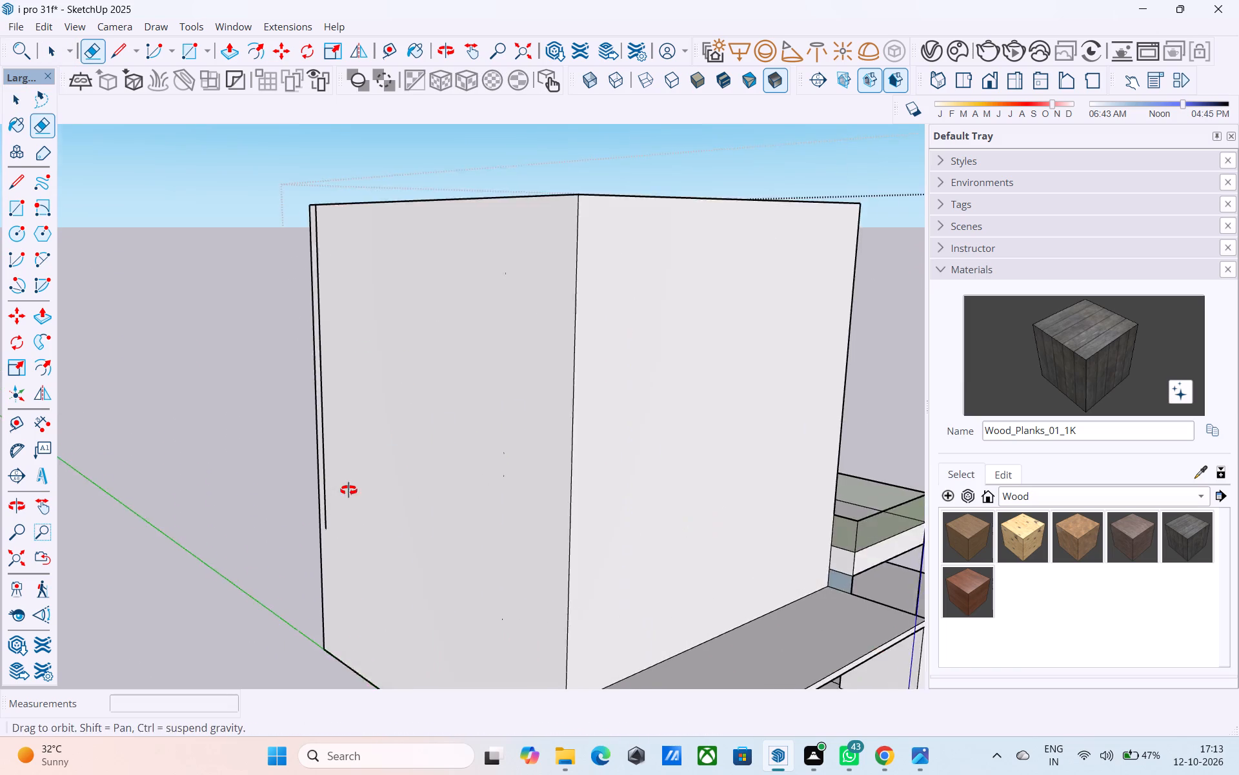
middle_click_drag(348, 490, 466, 513)
scroll(451, 511, "up", 4)
left_click_drag(436, 499, 422, 490)
left_click_drag(421, 432, 418, 424)
scroll(407, 475, "down", 3)
left_click_drag(433, 384, 414, 369)
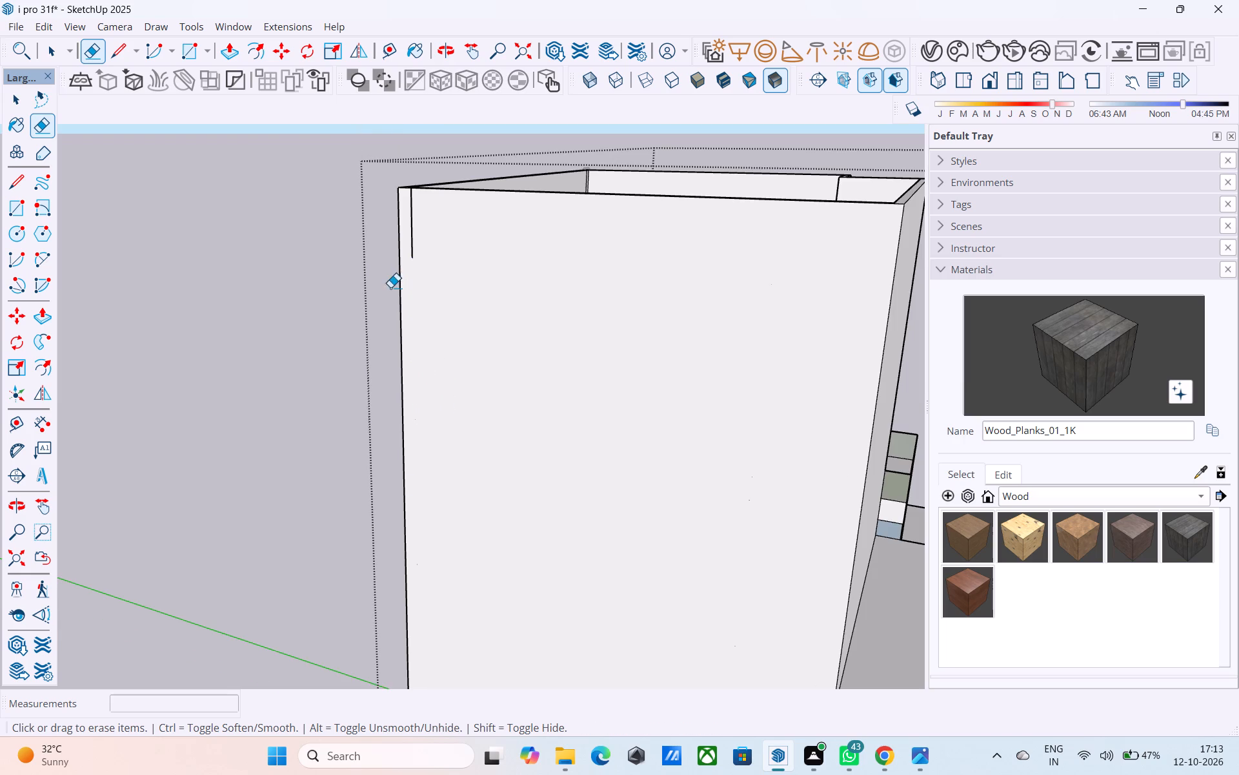
left_click(412, 244)
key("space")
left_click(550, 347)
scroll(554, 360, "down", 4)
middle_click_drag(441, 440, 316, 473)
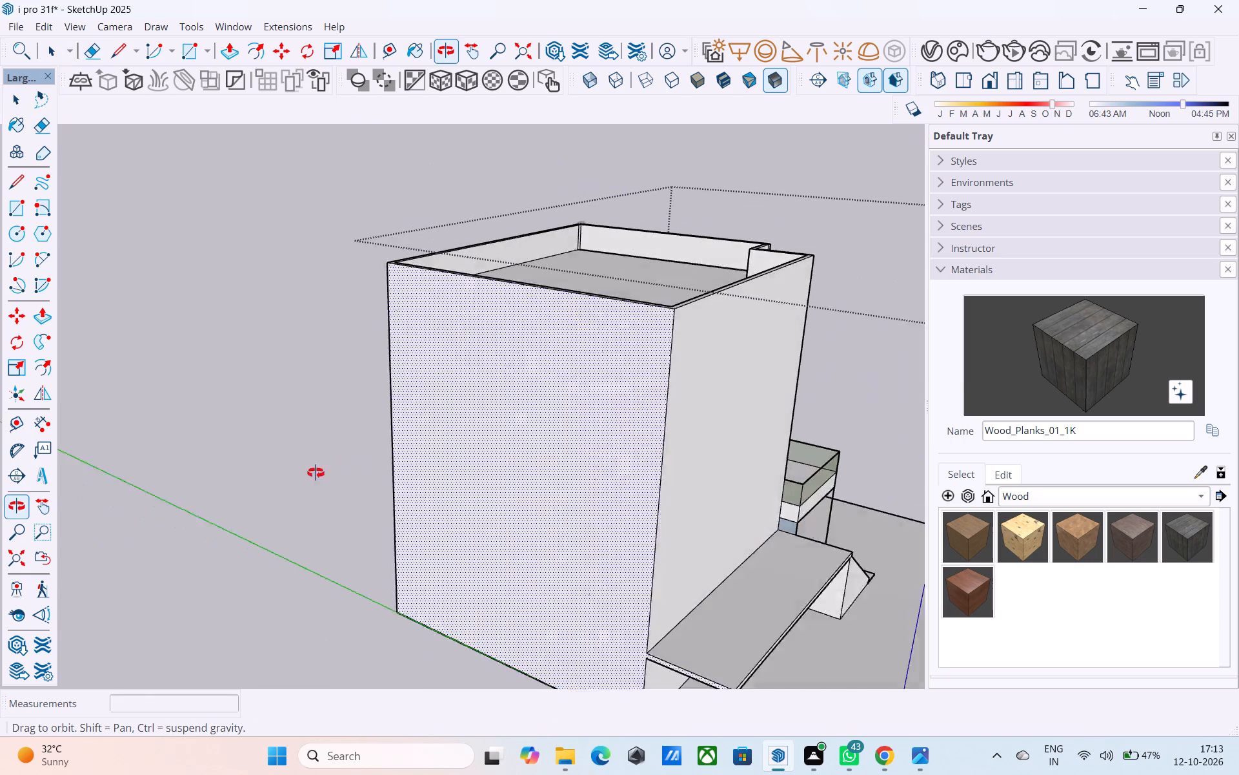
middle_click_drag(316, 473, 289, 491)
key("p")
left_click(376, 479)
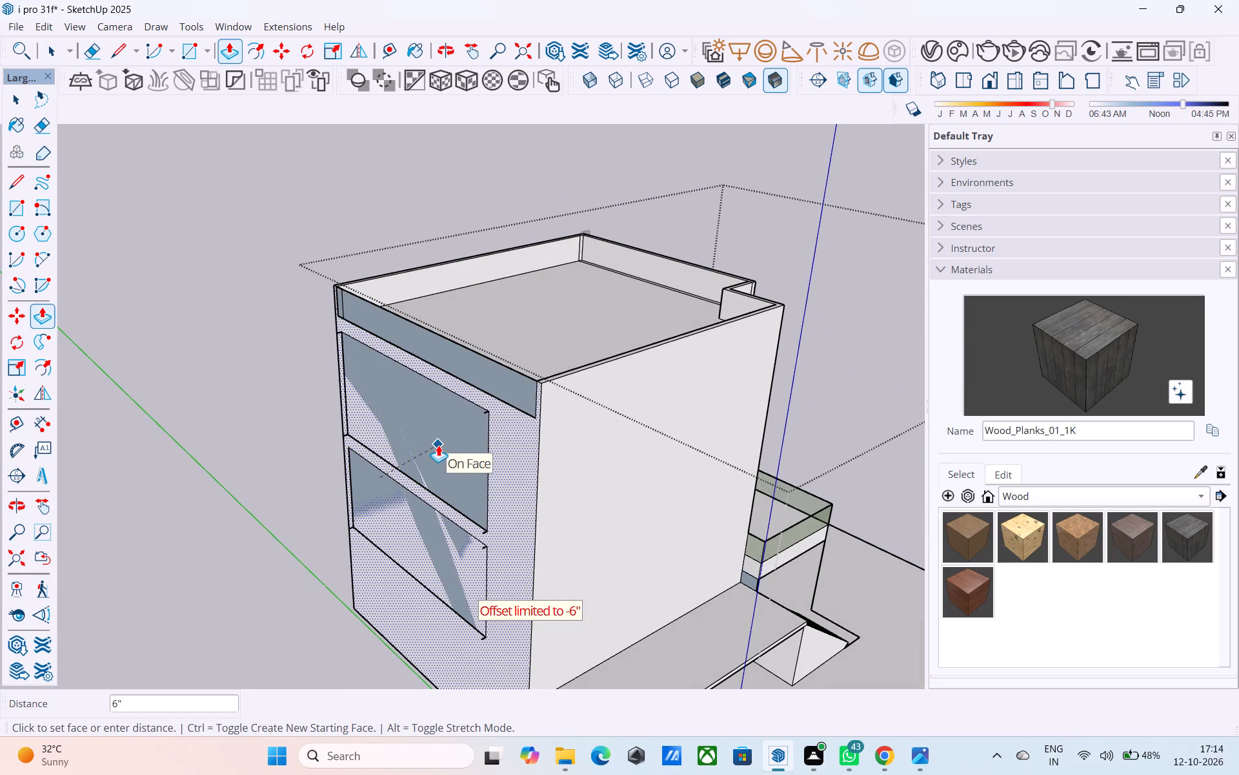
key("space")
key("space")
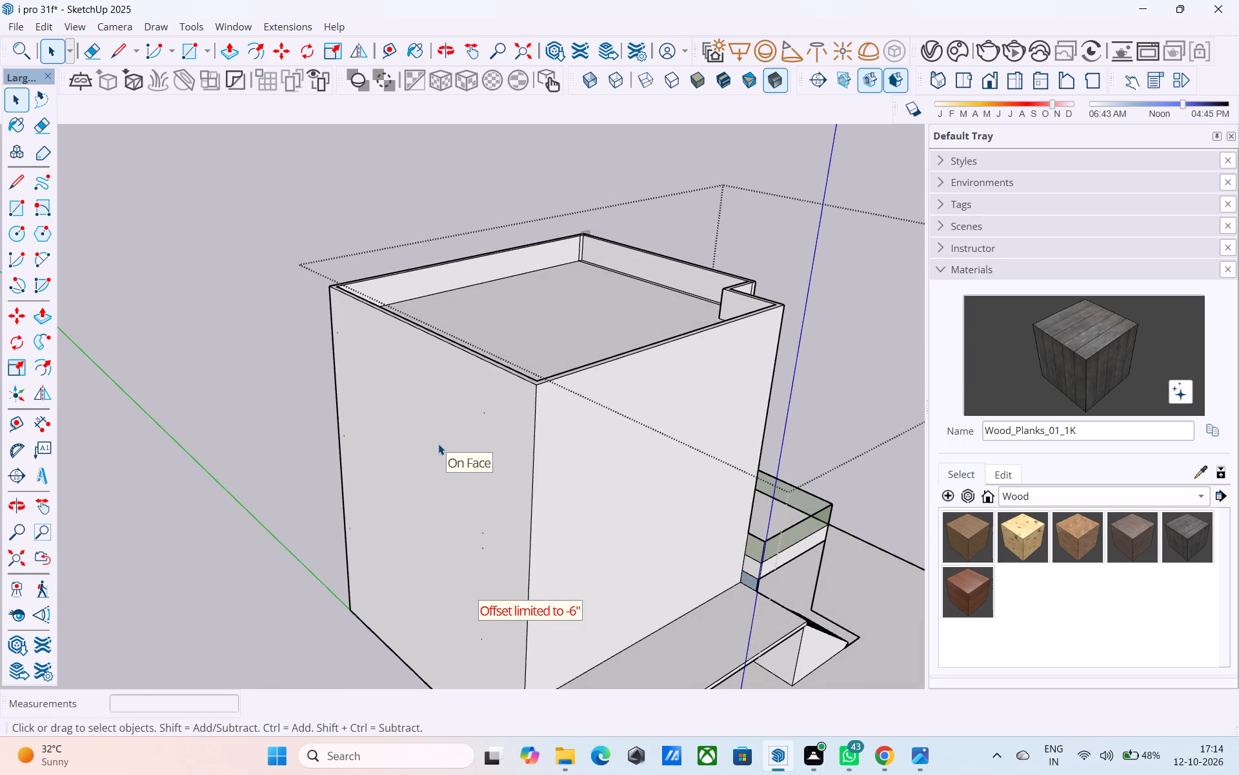
Push the whole rear wall face inward 6" with Push/Pull to open the back of the building.
left_click(438, 444)
key("p")
left_click(438, 444)
left_click(527, 413)
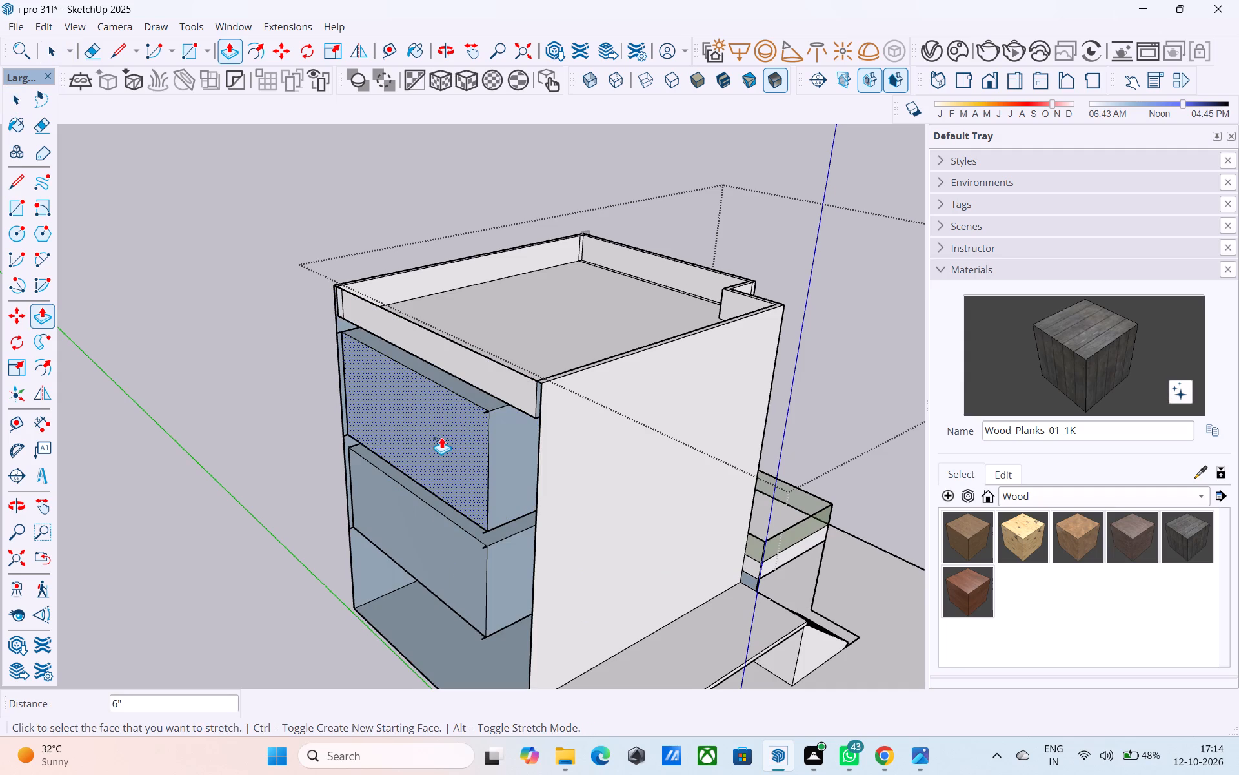
Push the upper floor's exposed box face inward, away from the open rear side.
key("space")
middle_click_drag(442, 436, 503, 423)
left_click(503, 423)
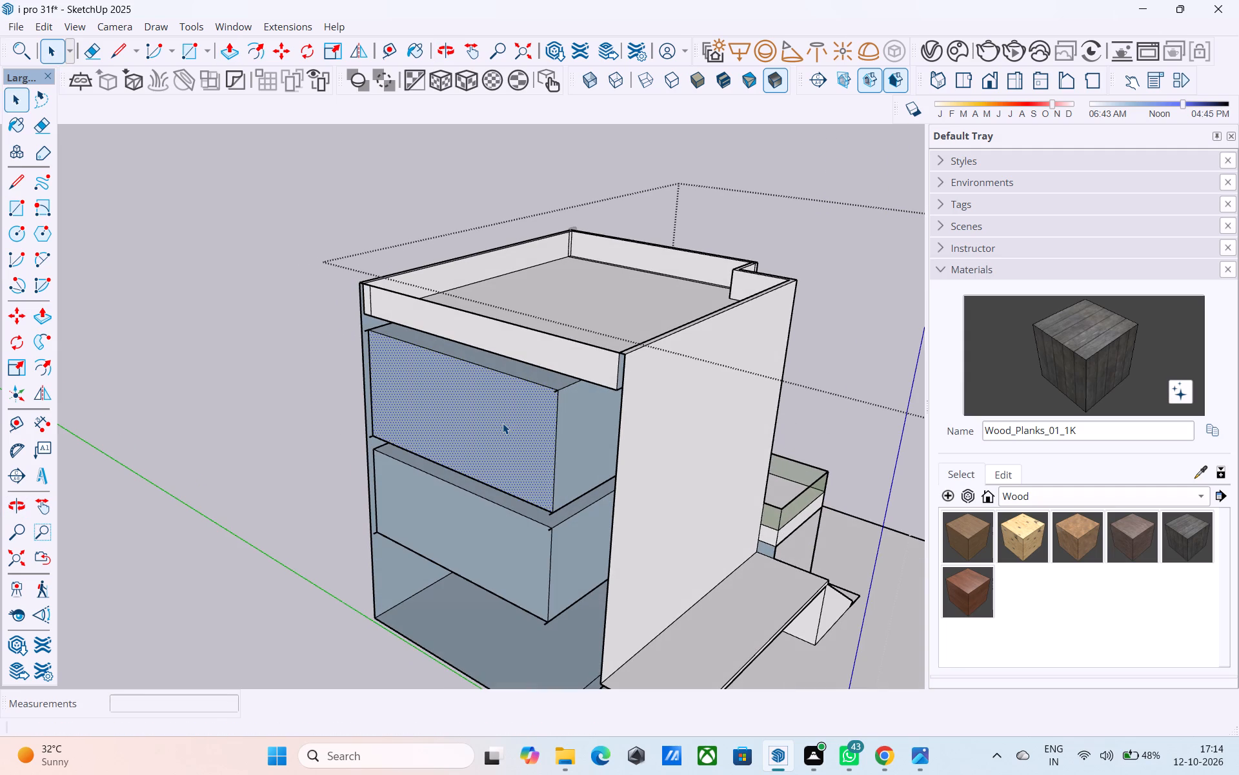
key("p")
left_click(503, 423)
left_click(541, 402)
key("space")
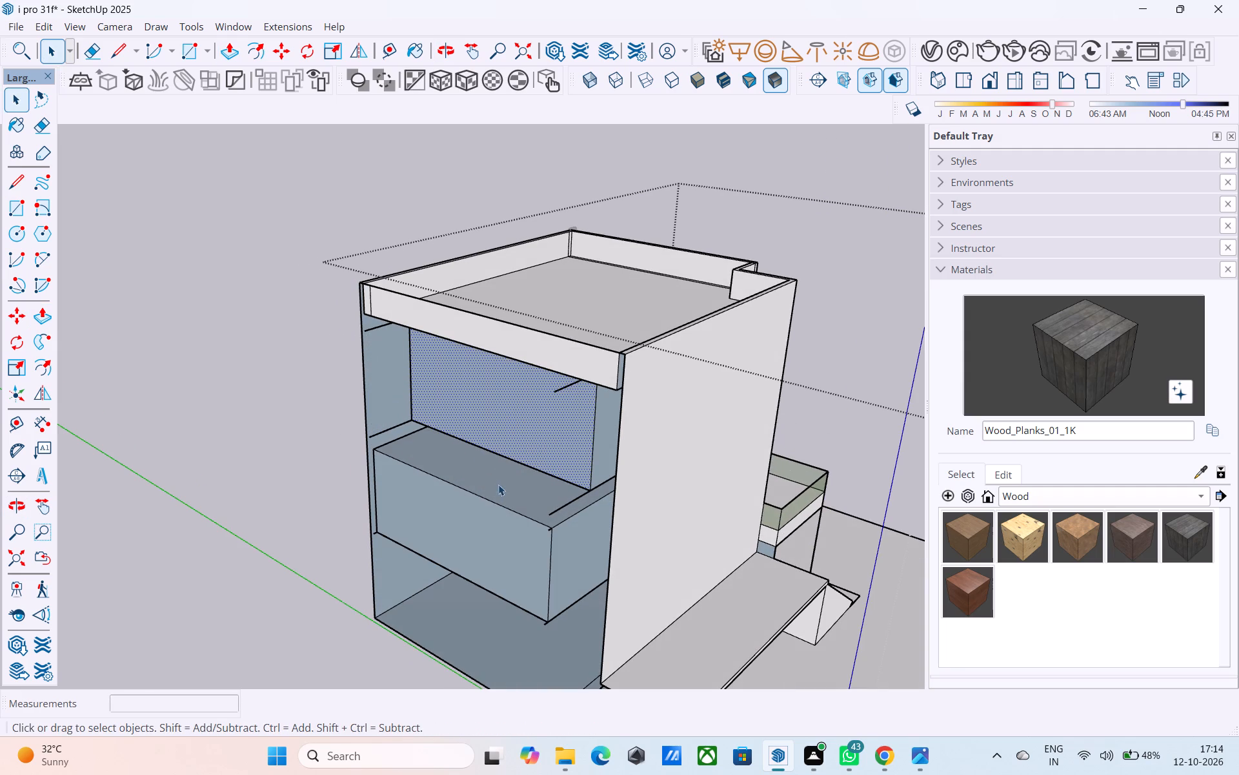
Push the lower box's rear face inward with Push/Pull, in line with the recessed upper box.
left_click(493, 520)
key("p")
left_click(493, 520)
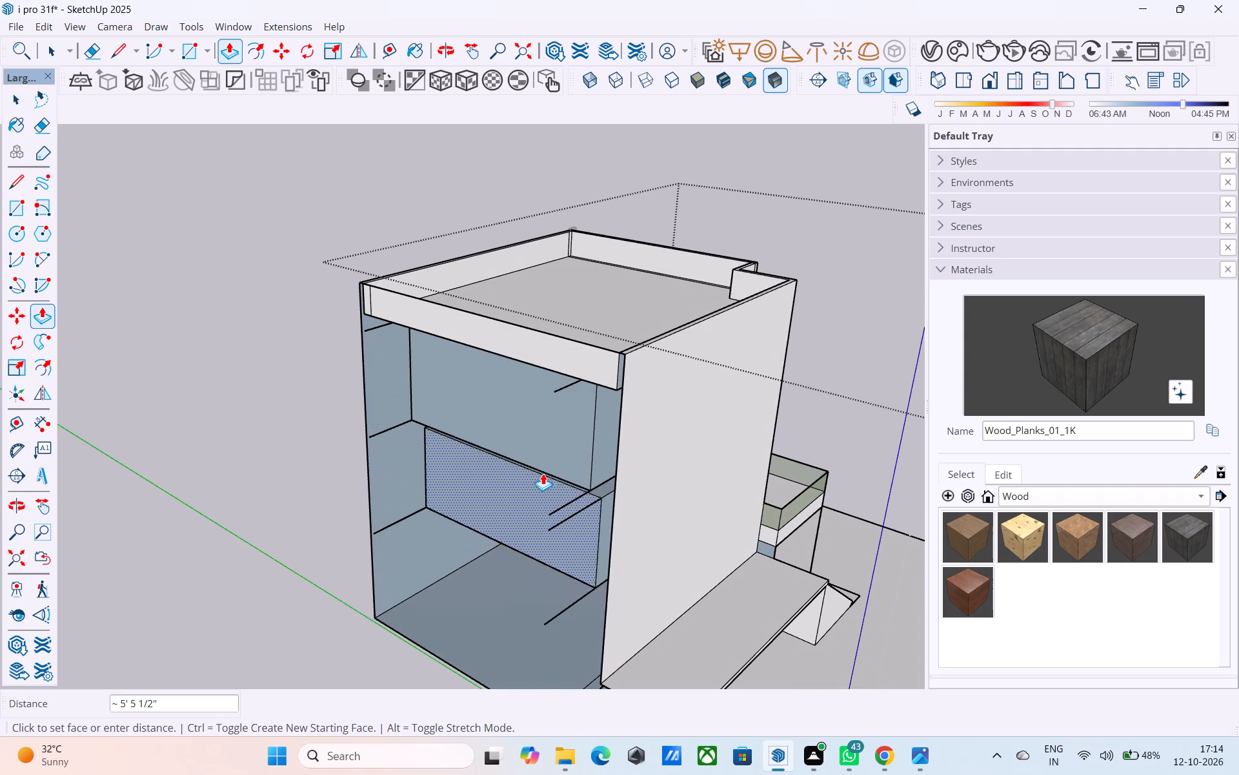
left_click(551, 449)
key("space")
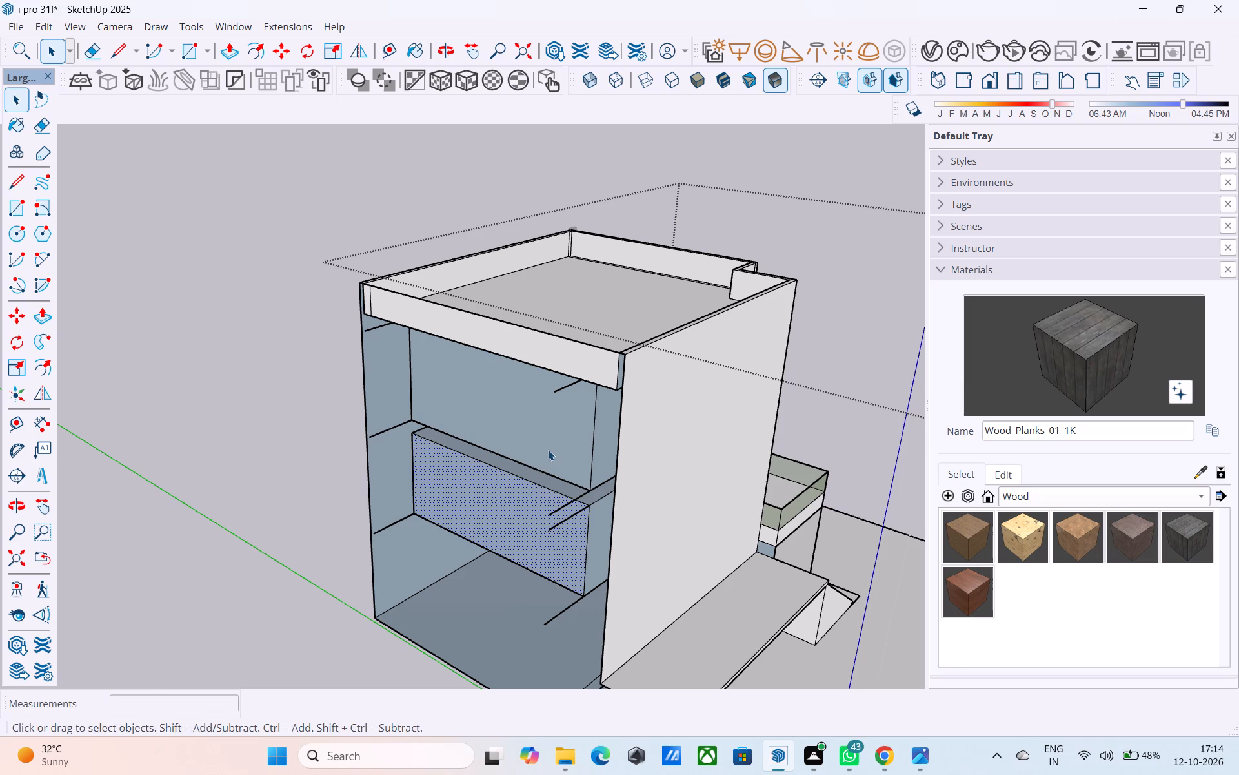
Erase the stray horizontal edges left on the inner faces of both side walls in the open rear bay.
middle_click_drag(547, 449, 554, 430)
key("e")
left_click(566, 364)
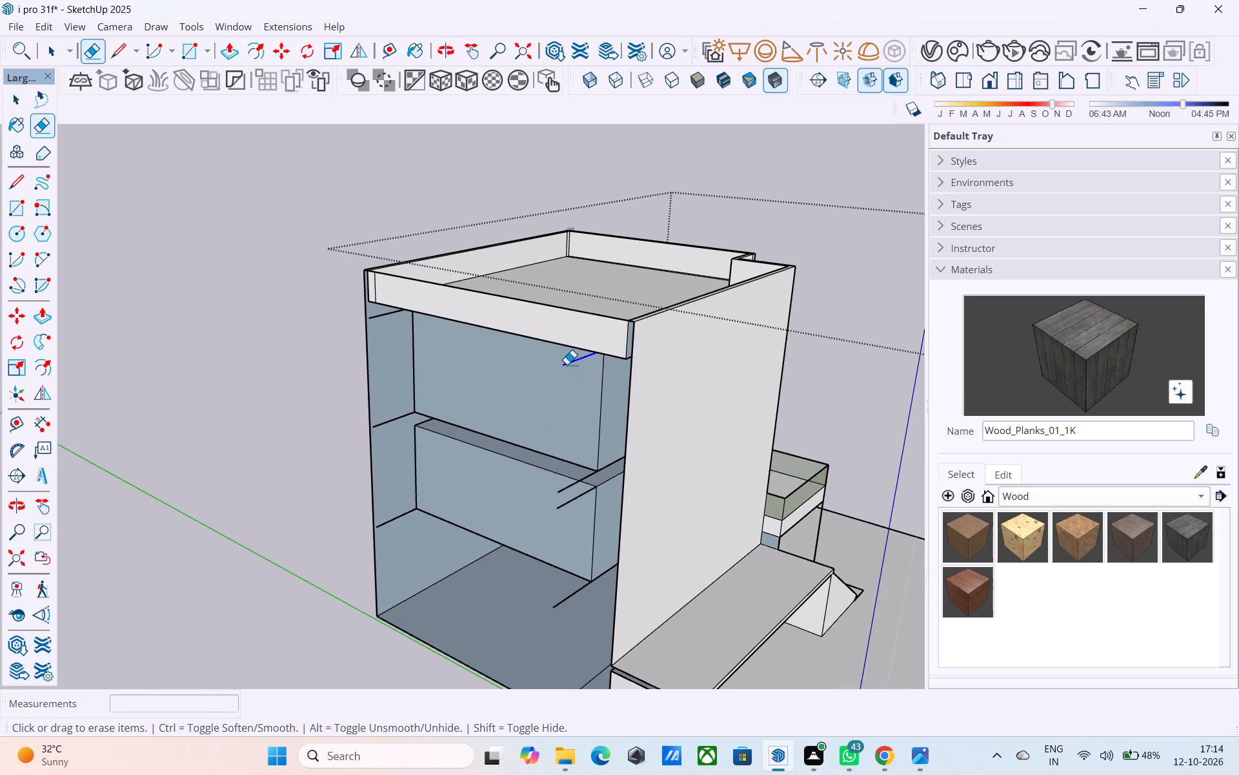
left_click(566, 488)
left_click(567, 504)
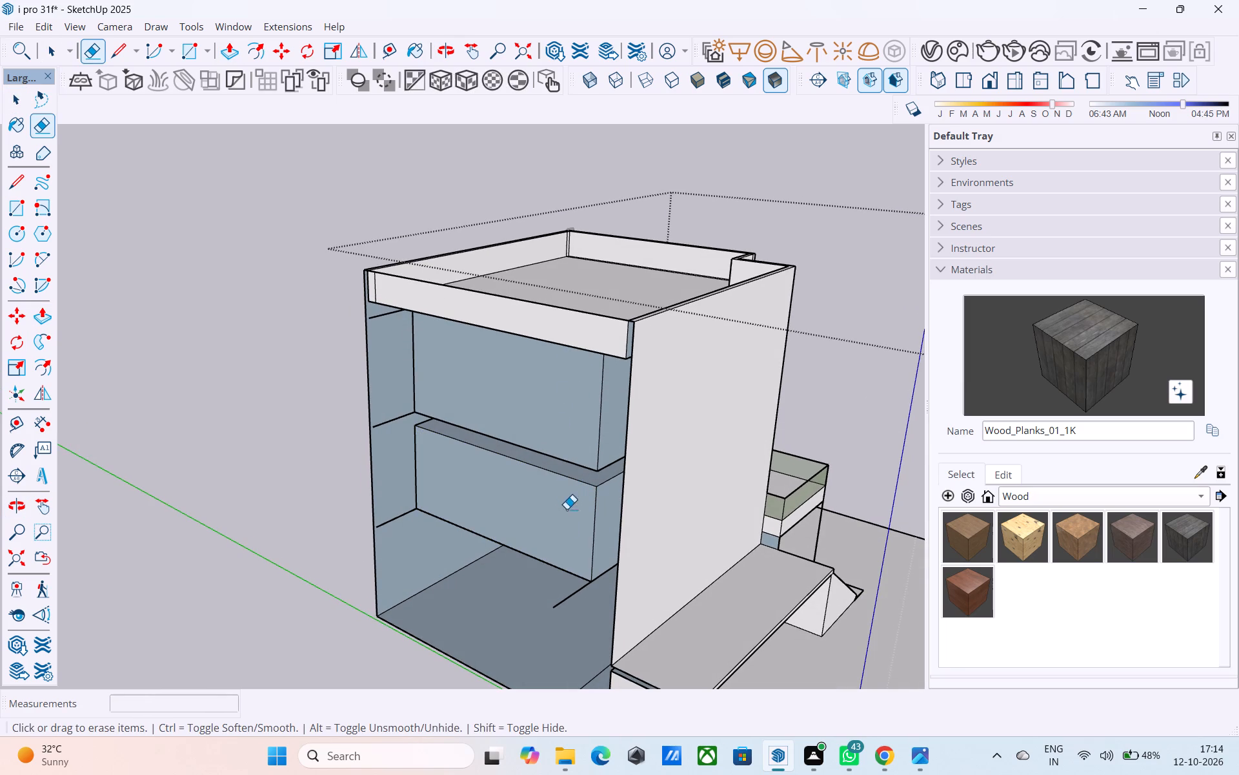
left_click(567, 601)
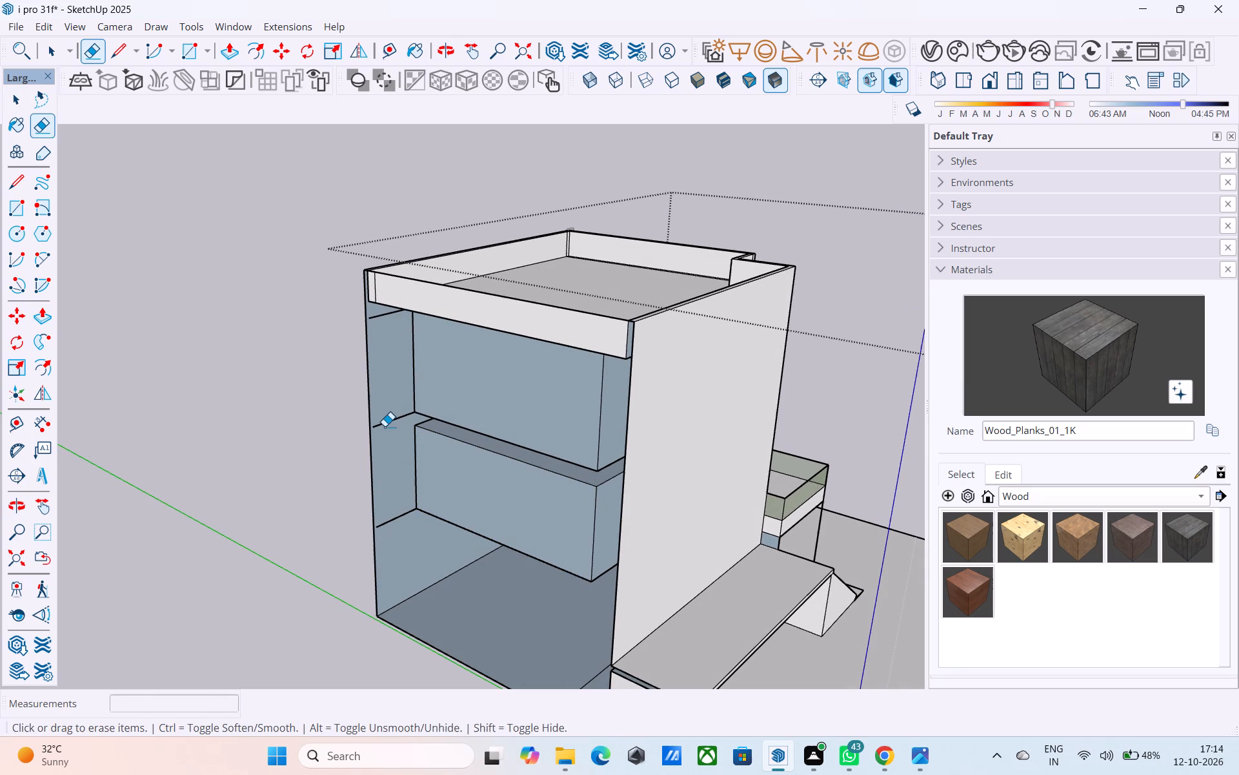
left_click(385, 426)
left_click(404, 517)
left_click(379, 318)
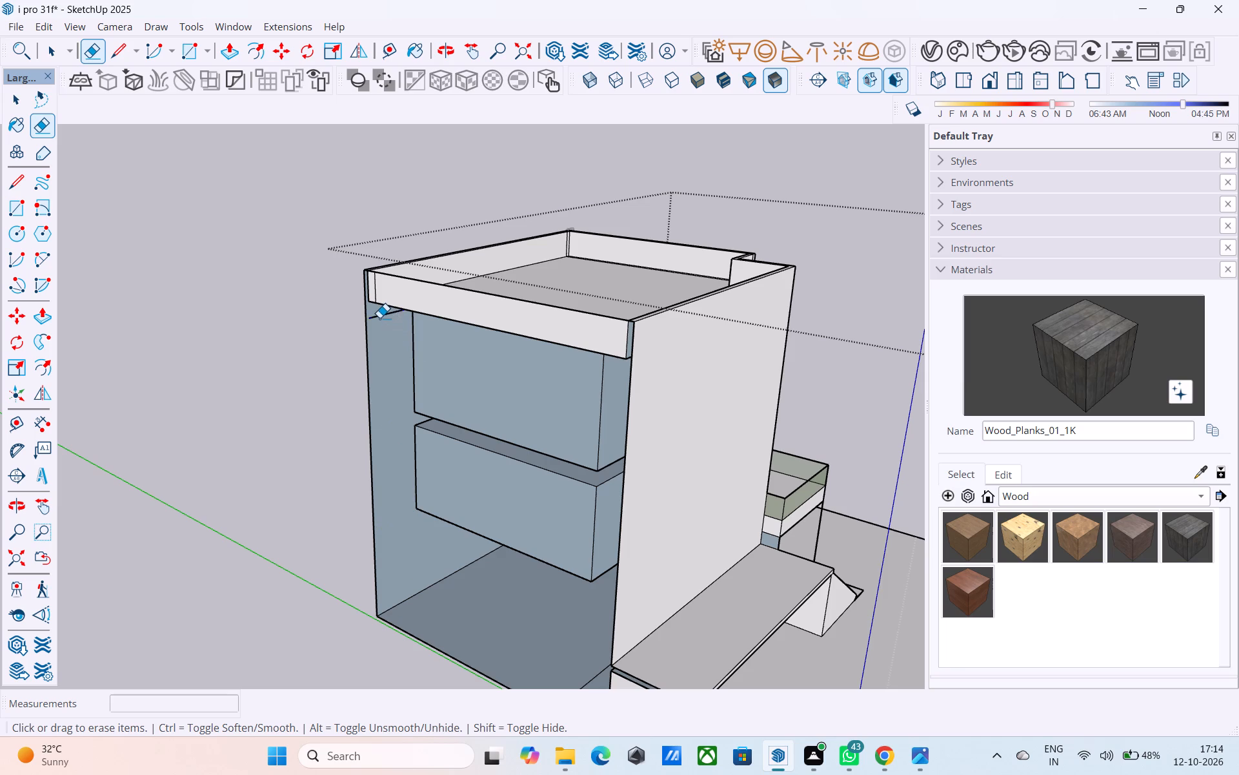
Push the rear parapet face inward about 5' 5 1/2", in line with the recessed boxes below.
key("space")
left_click(484, 318)
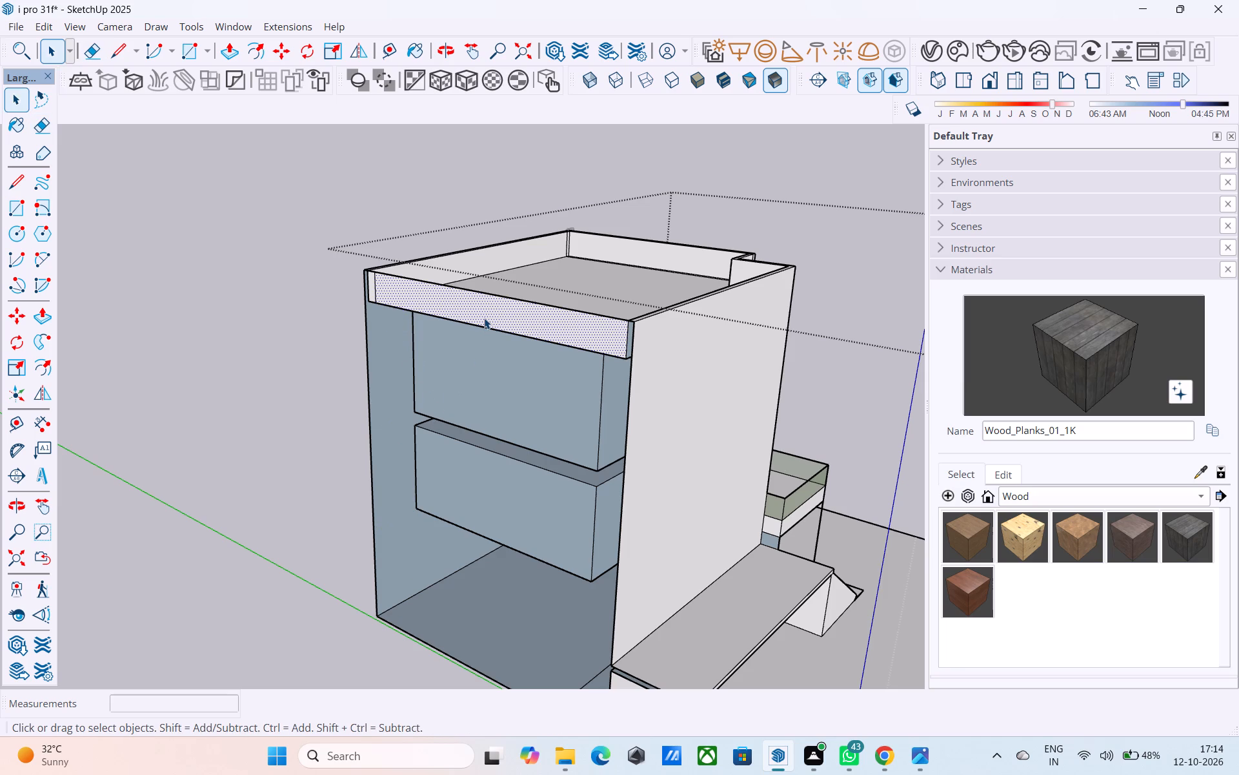
key("p")
left_click(484, 318)
left_click(582, 355)
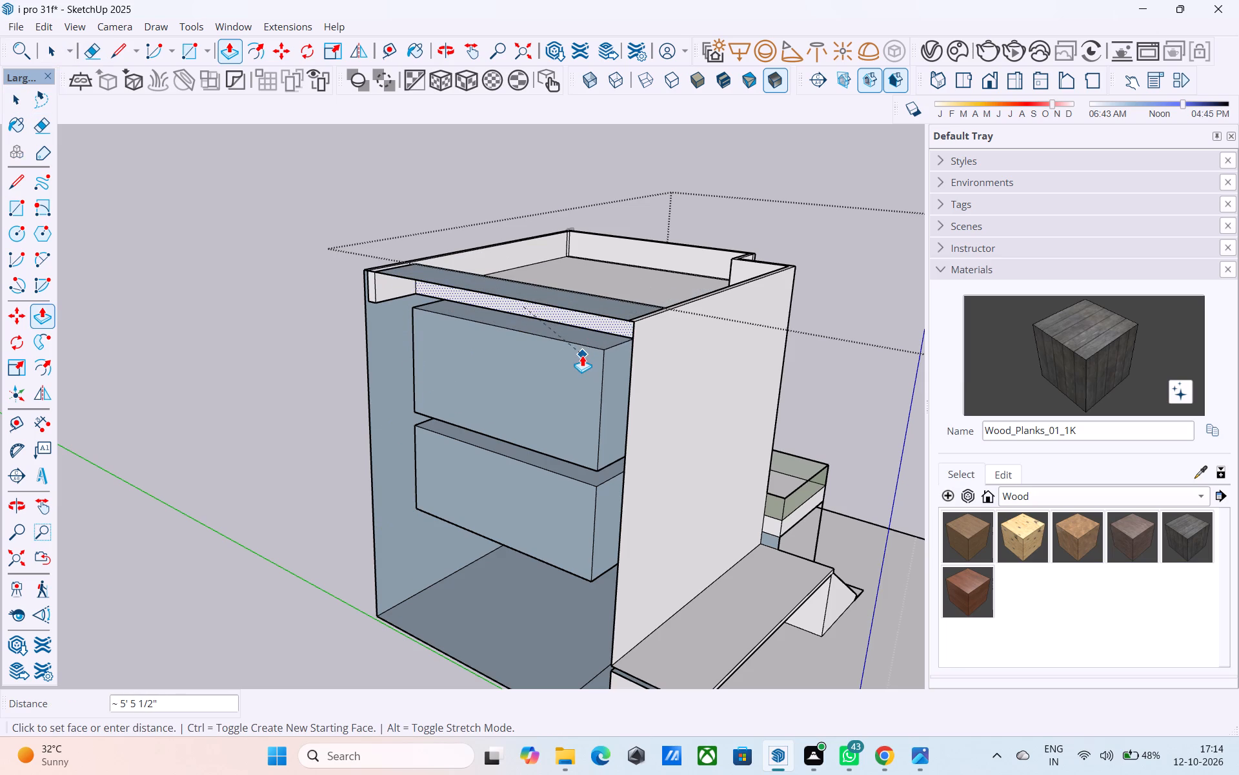
key("space")
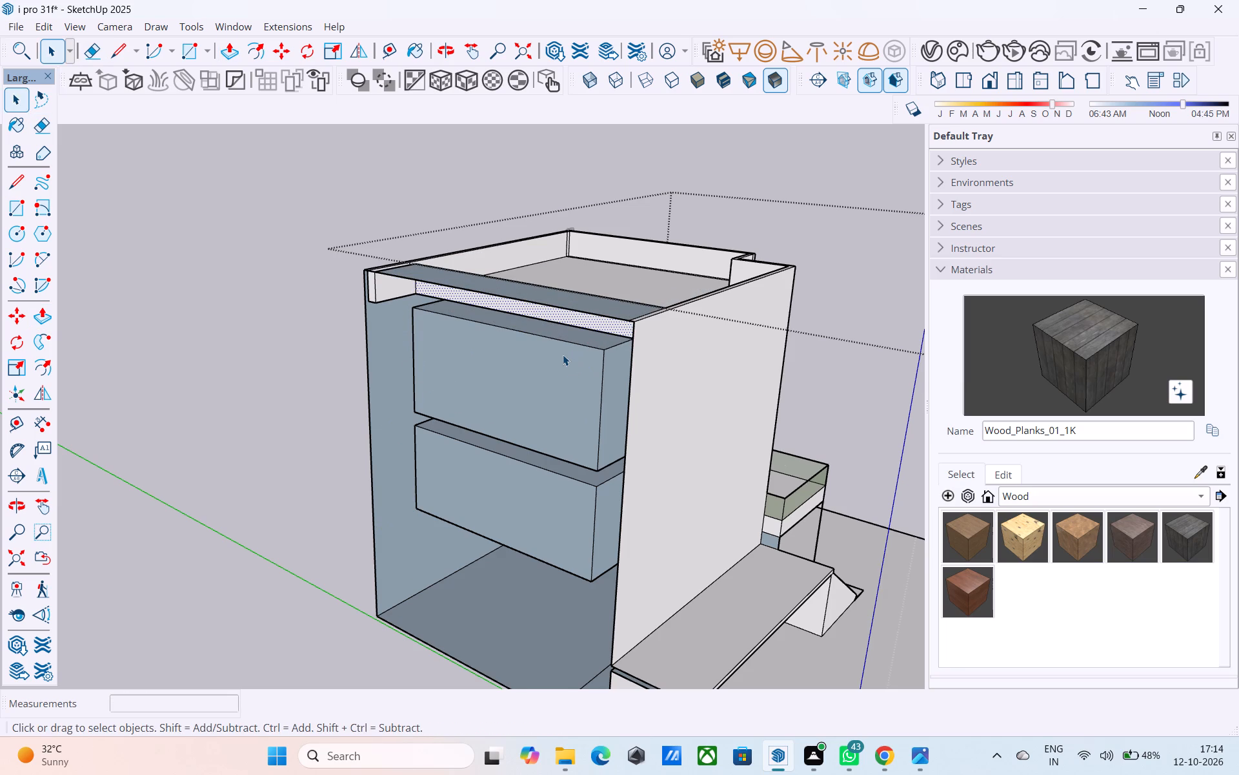
Delete the leftover horizontal face on top of the parapet strip that was pushed in.
middle_click_drag(563, 355, 512, 431)
left_click(497, 382)
key("Delete")
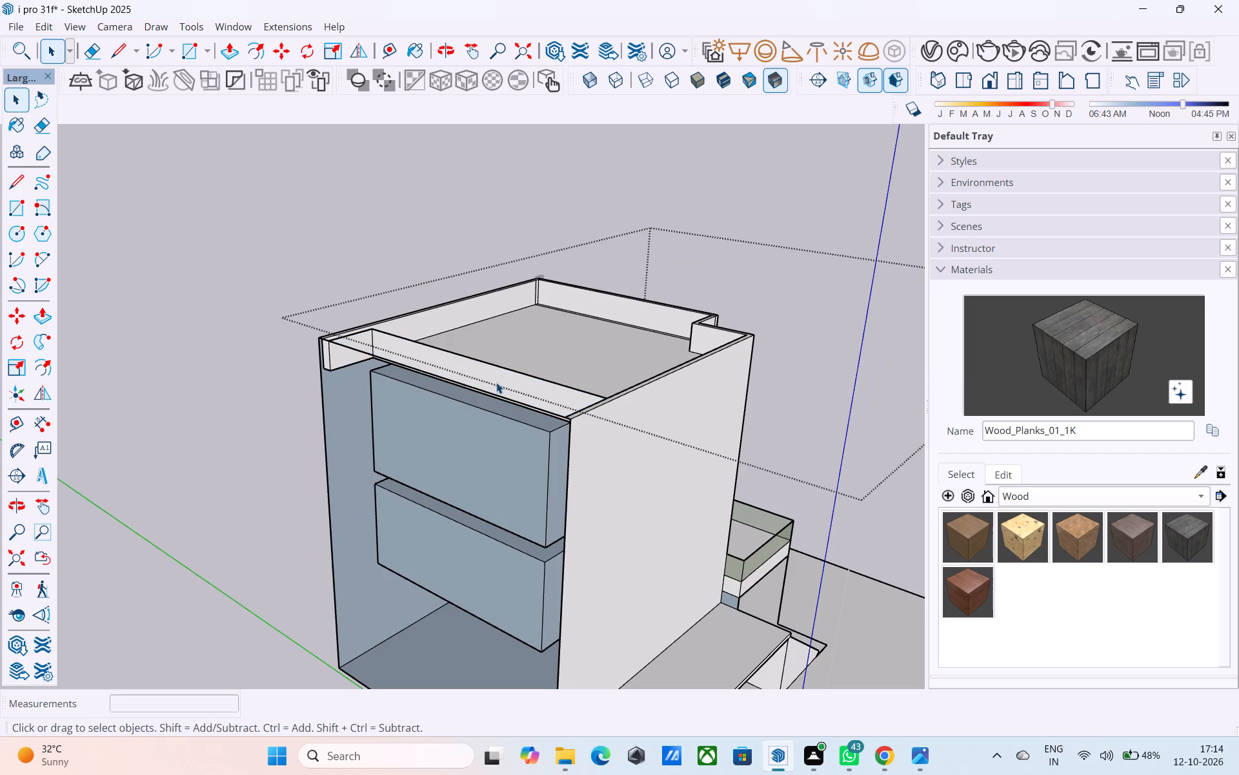
Push the remaining end piece of the rear parapet inward about 5' 5 1/2", in line with the rest of the parapet.
middle_click_drag(496, 382, 659, 400)
scroll(484, 373, "up", 5)
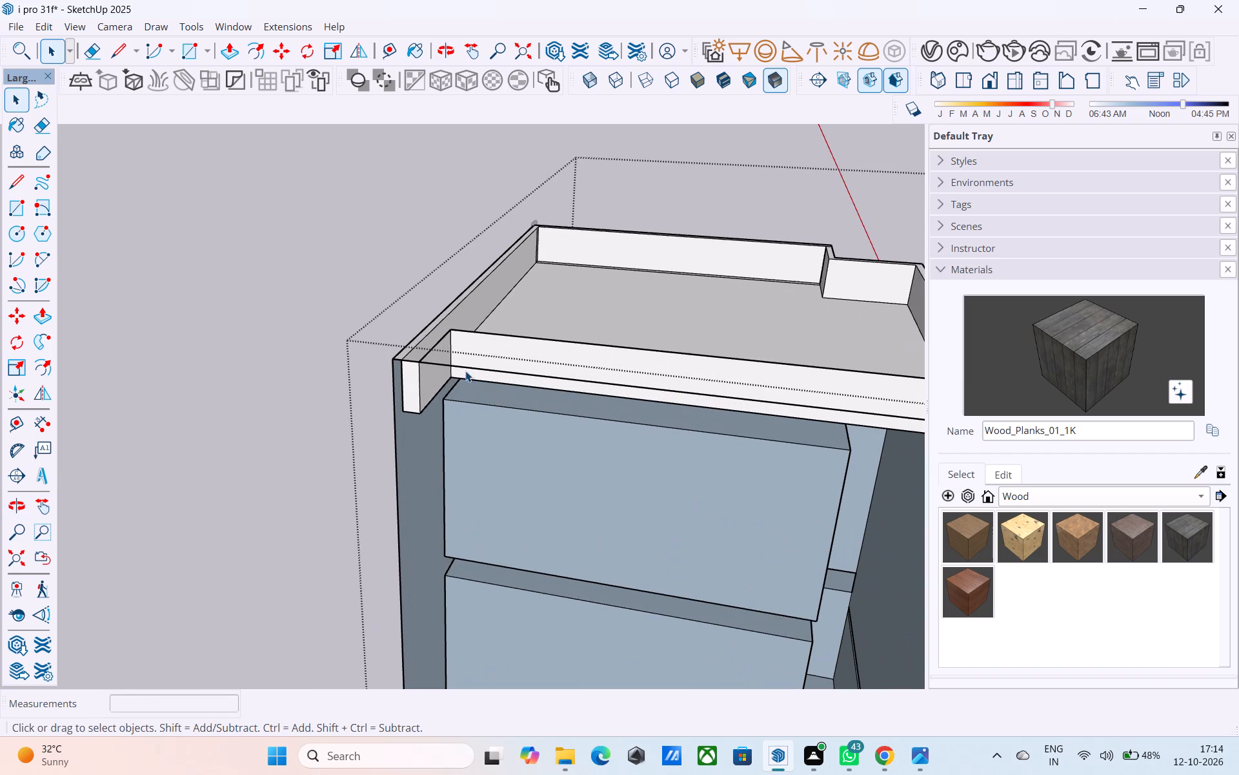
left_click(416, 381)
key("p")
left_click(416, 381)
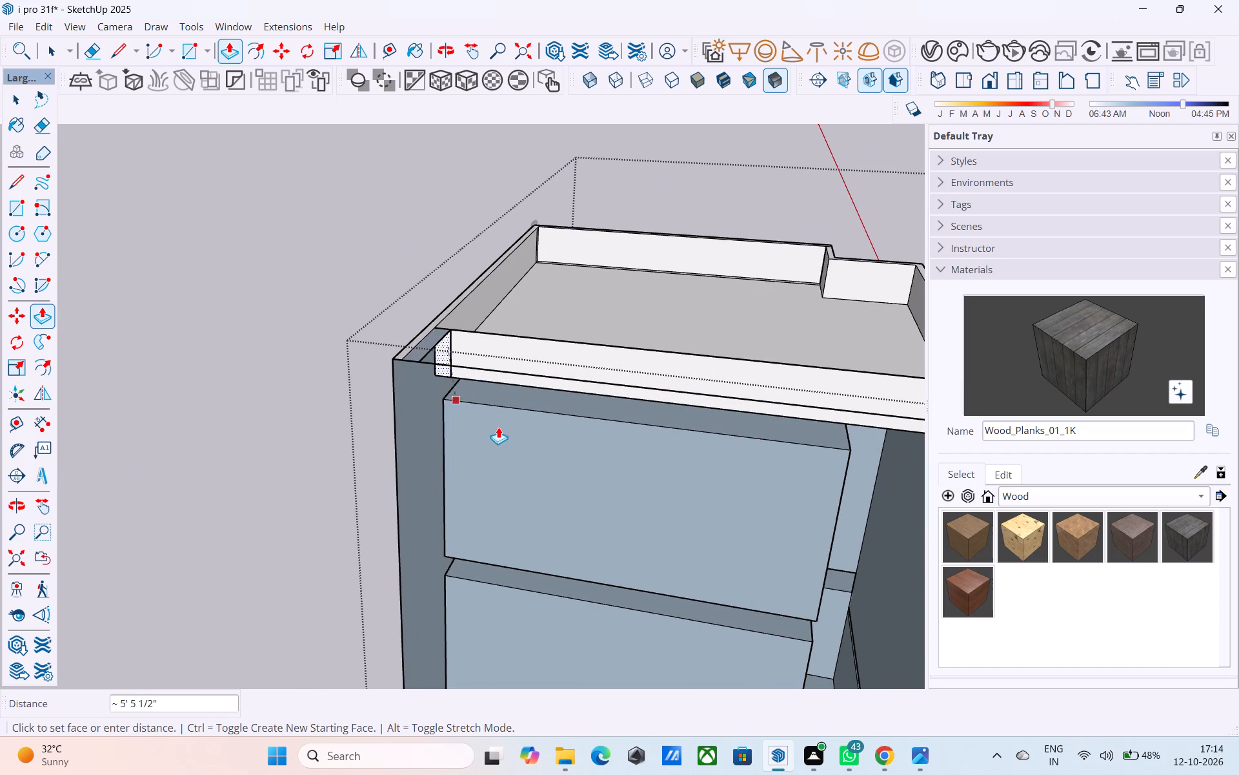
left_click(515, 445)
key("space")
Draw a rectangle from the recessed parapet's top corner to the opposite floor corner, closing the rear with a new wall face.
scroll(459, 420, "down", 5)
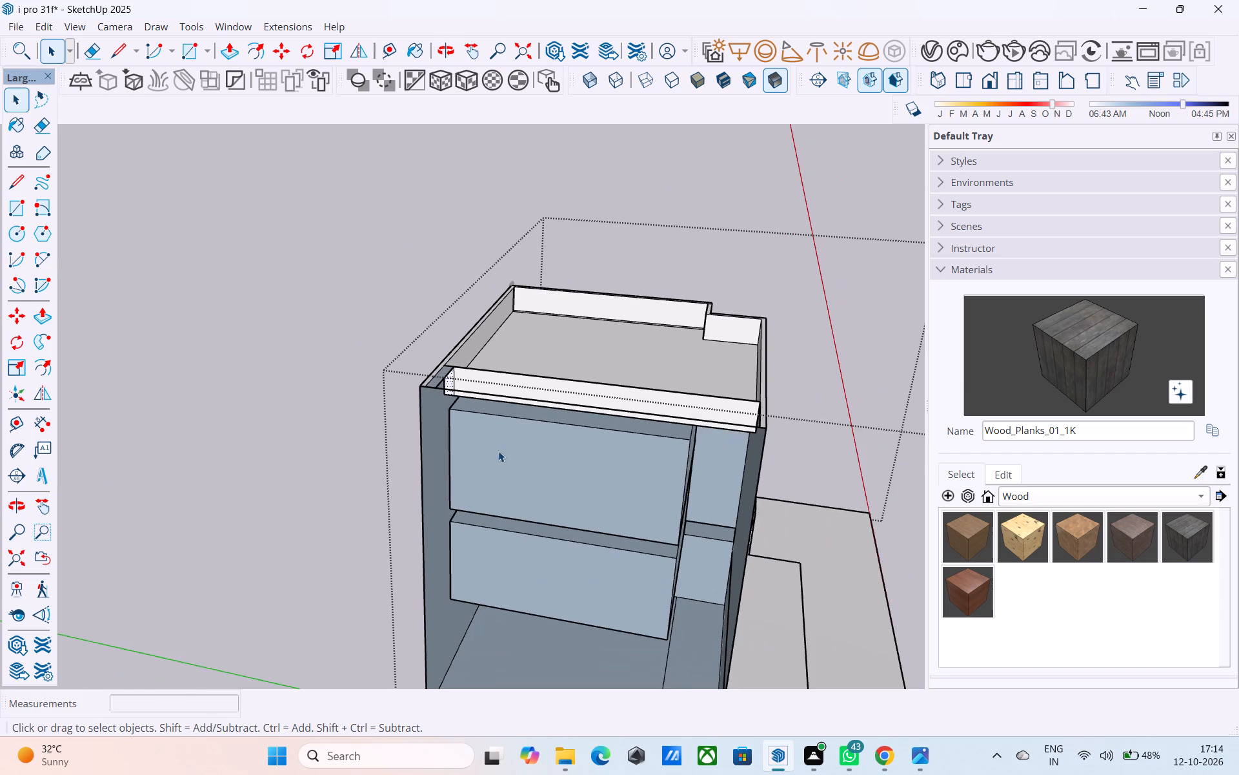
middle_click_drag(526, 455, 312, 294)
scroll(312, 290, "up", 9)
key("r")
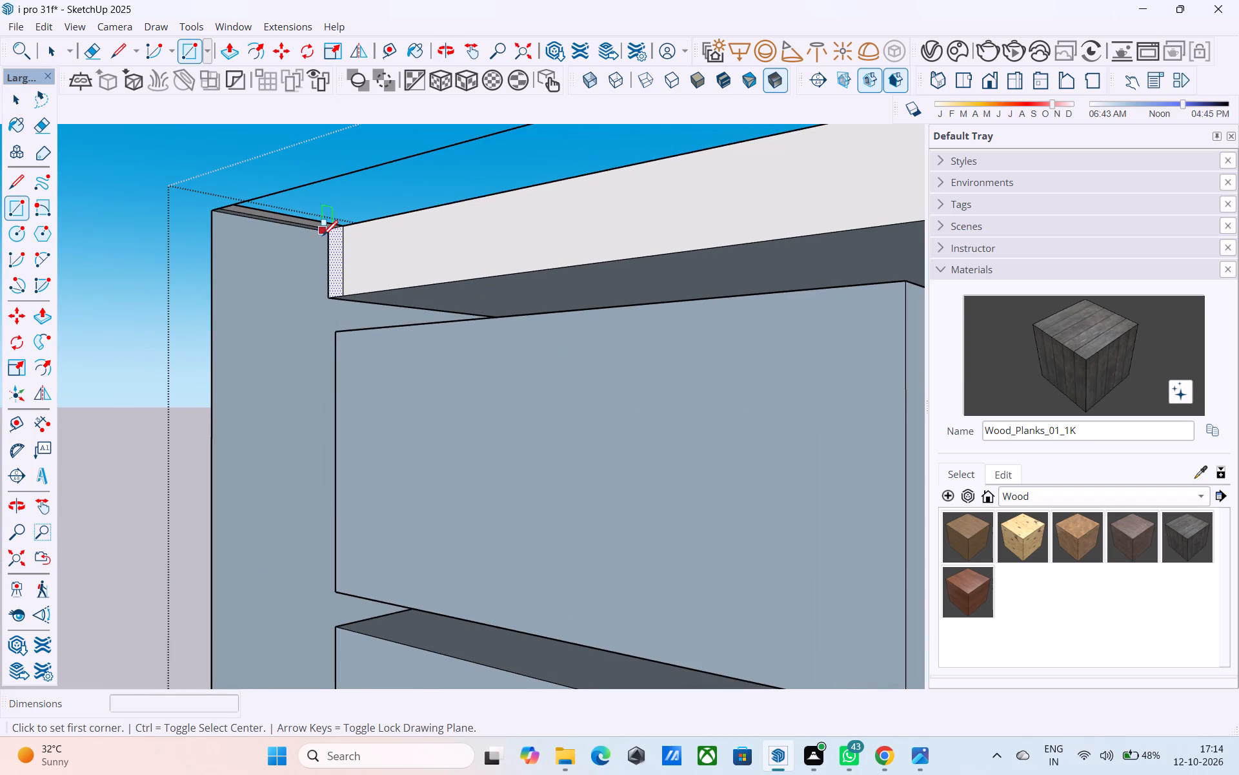
left_click(332, 232)
scroll(334, 232, "down", 10)
middle_click_drag(441, 363, 564, 462)
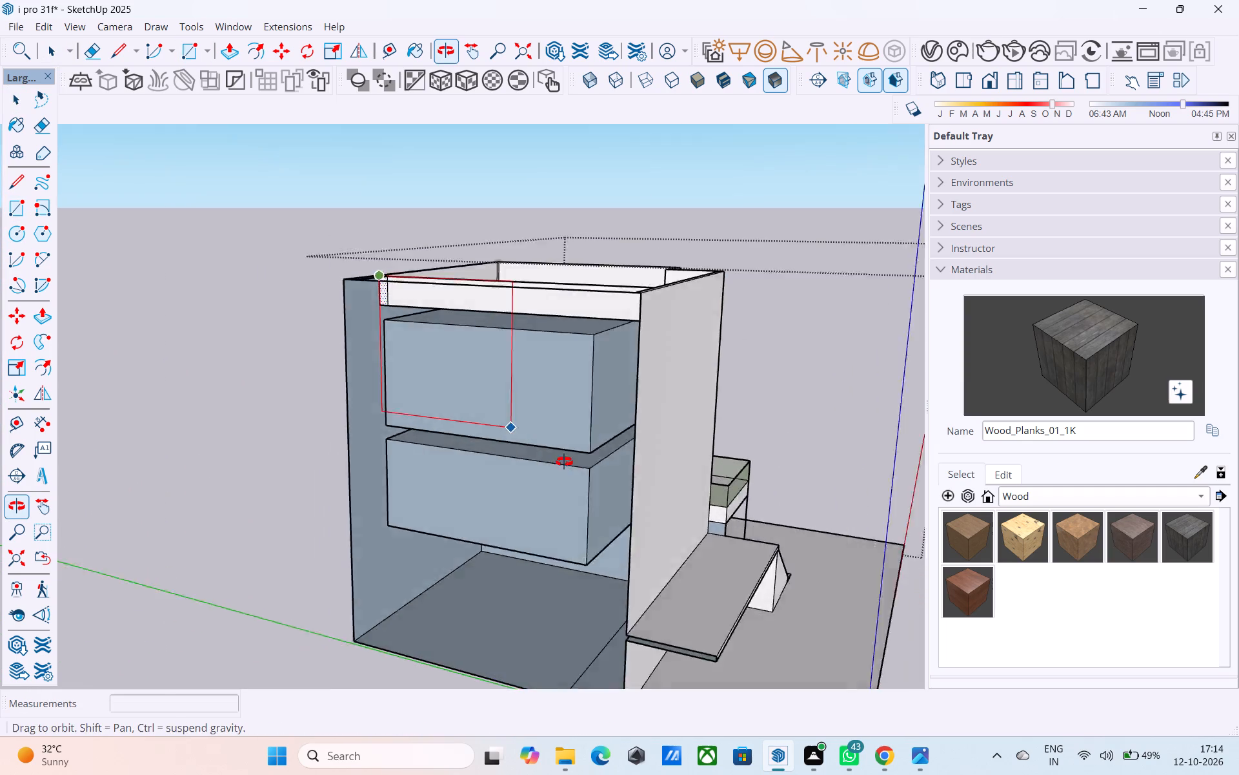
middle_click_drag(564, 462, 613, 455)
middle_click_drag(805, 633, 850, 506, "shift")
scroll(655, 491, "up", 8)
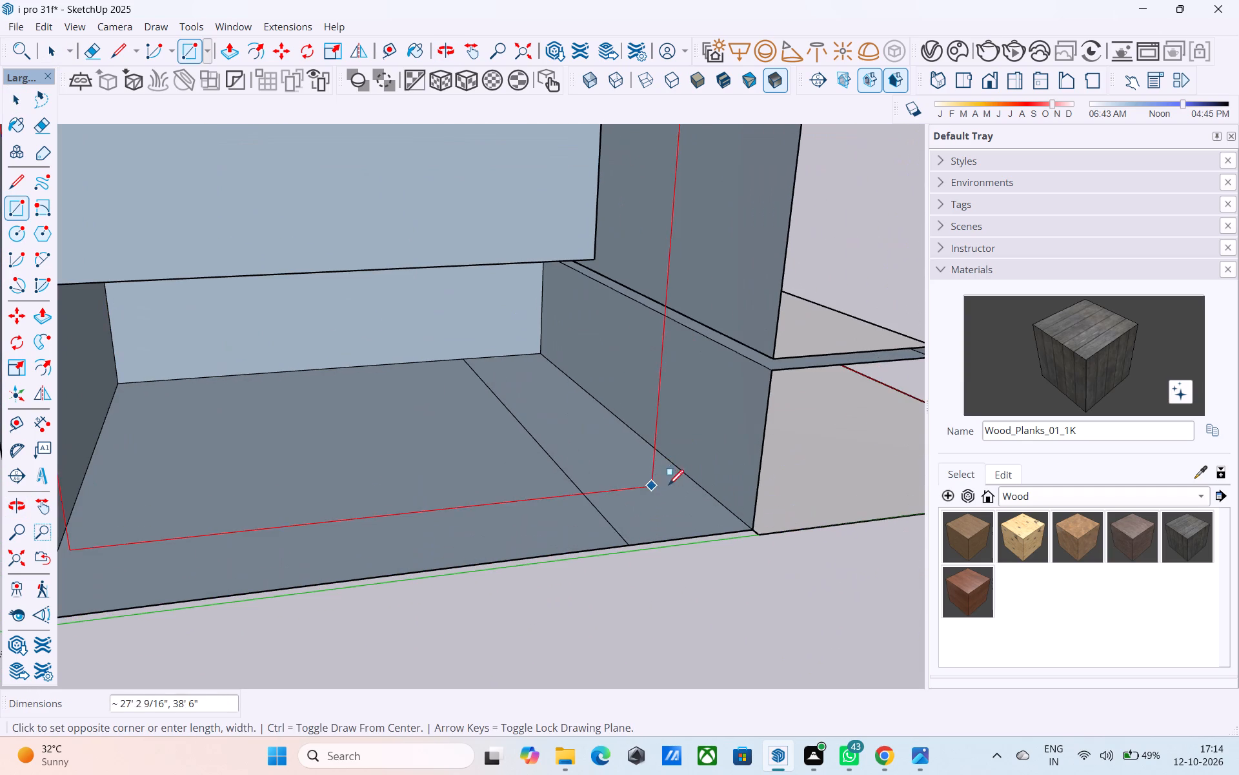
left_click(698, 489)
scroll(696, 490, "down", 6)
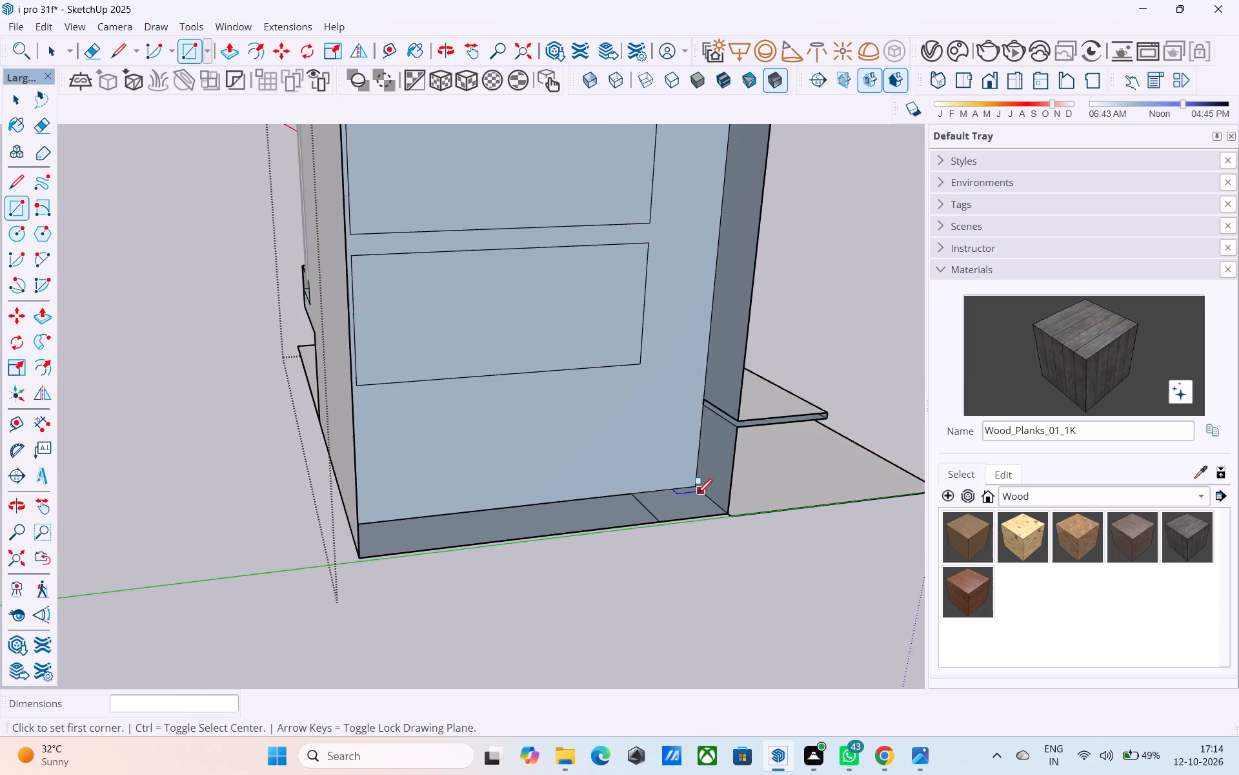
scroll(697, 495, "down", 5)
key("space")
Draw a short line across the side wall's top thickness, starting at the new rear wall's upper corner.
middle_click_drag(560, 418, 255, 398)
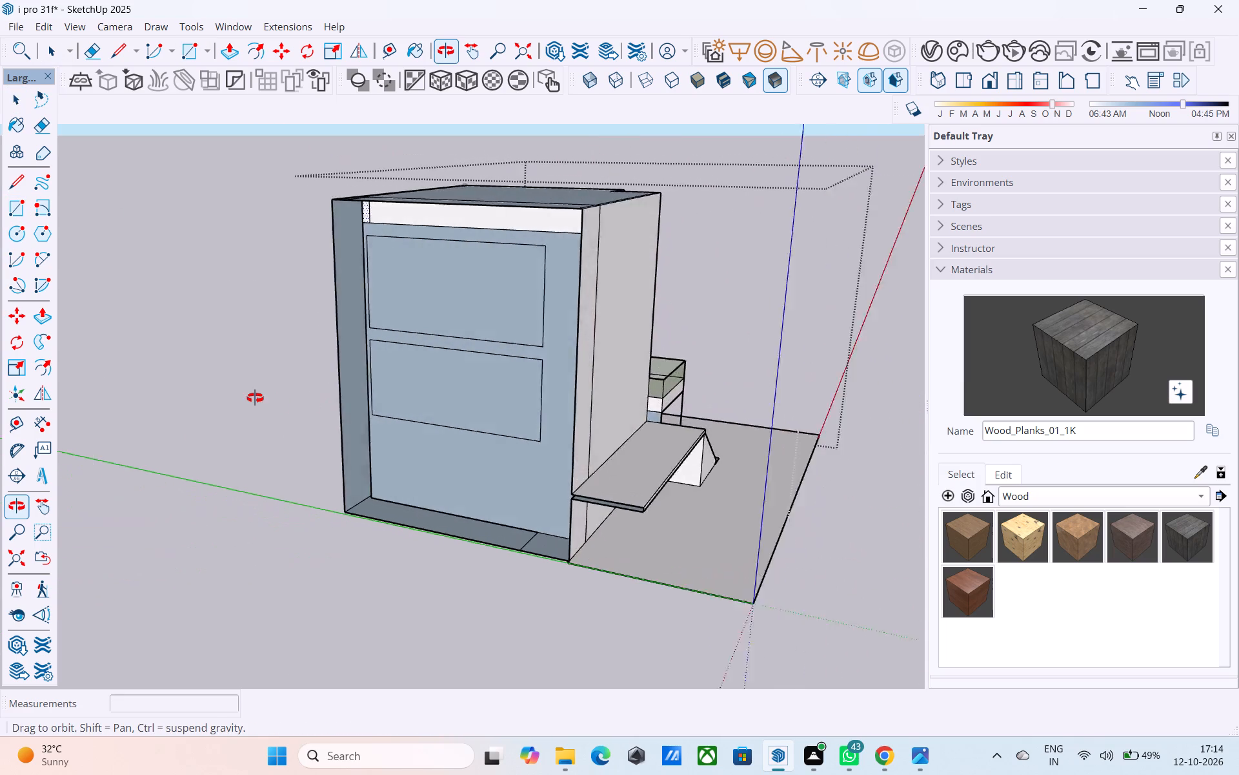
middle_click_drag(255, 398, 245, 395)
middle_click_drag(314, 239, 295, 178)
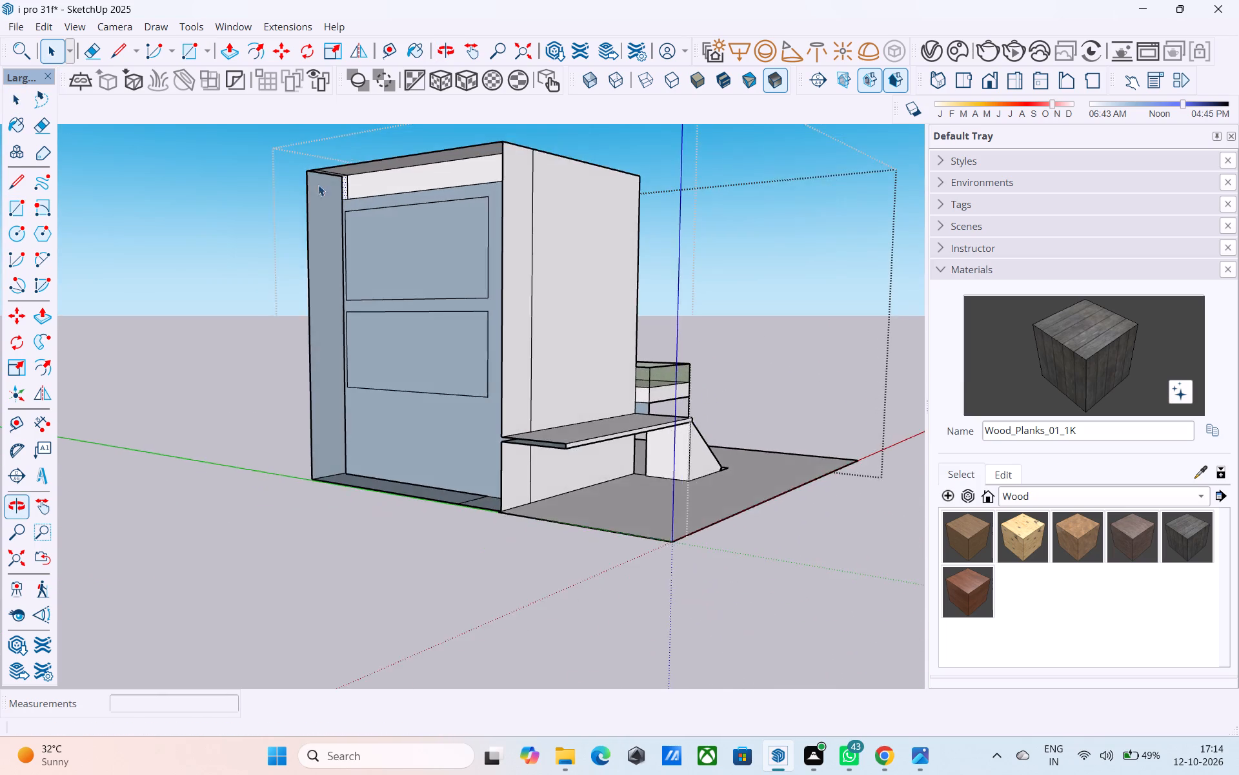
scroll(321, 185, "up", 11)
middle_click_drag(363, 196, 493, 230)
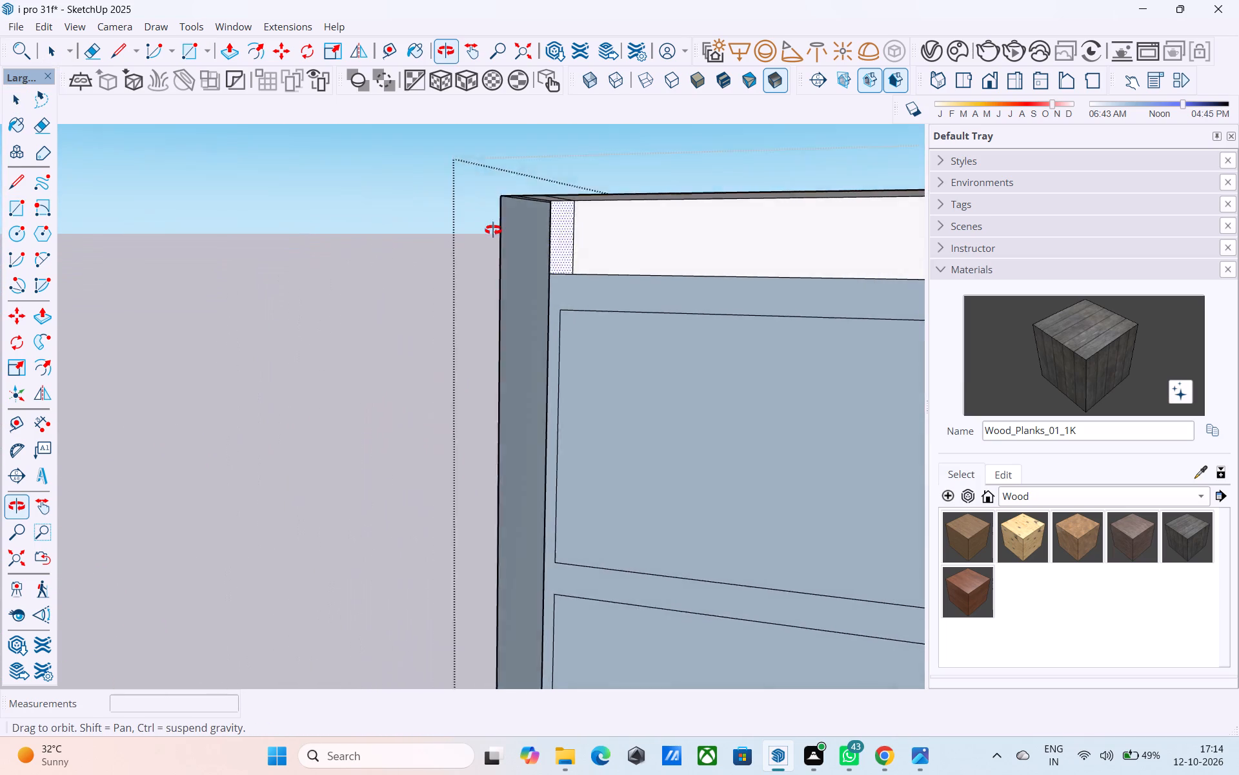
middle_click_drag(493, 230, 524, 218)
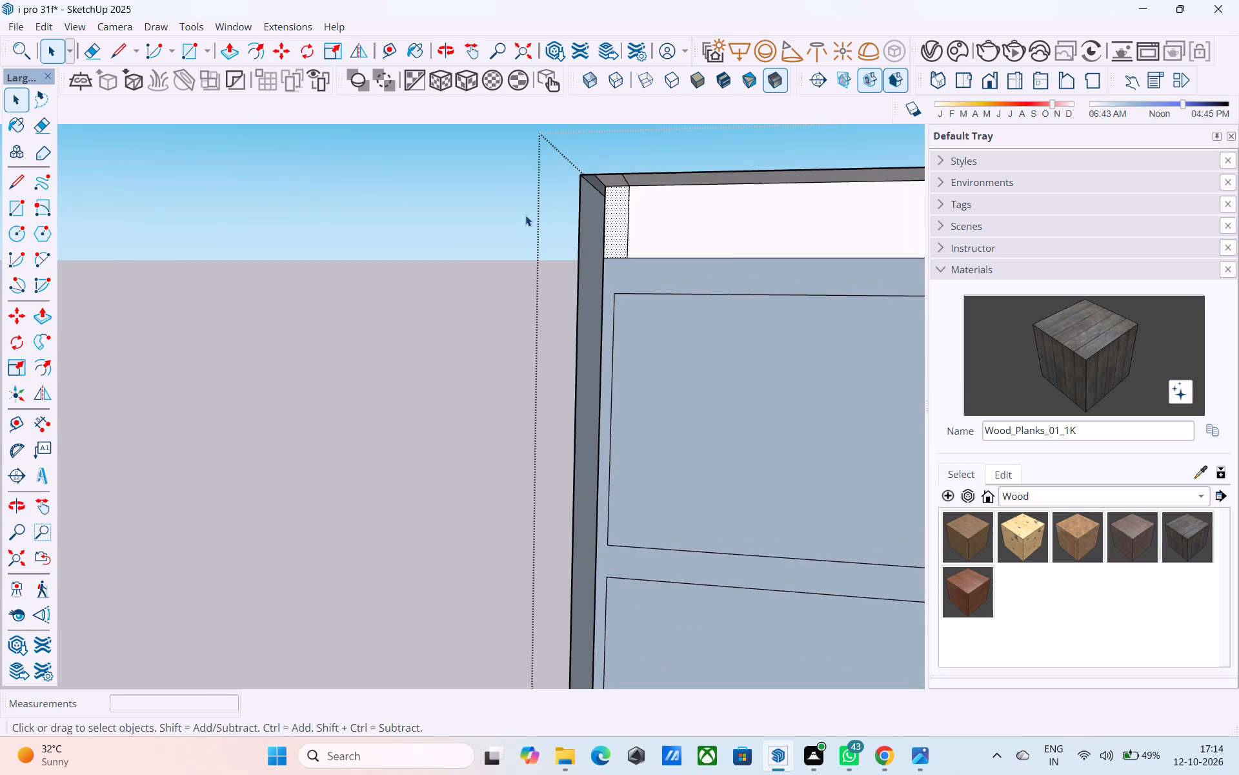
key("l")
left_click(605, 191)
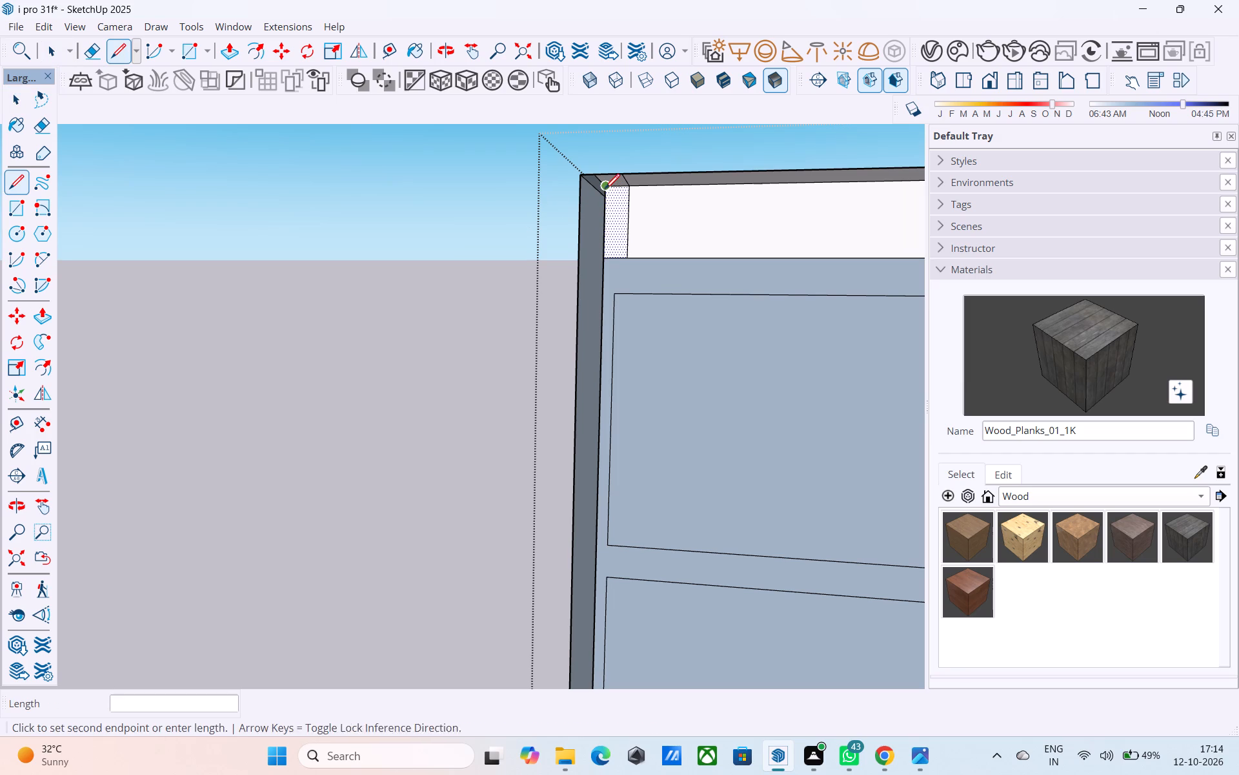
left_click(591, 185)
Draw a line down the side wall's outer face from its top edge to the base, aligned with the new rear wall.
middle_click_drag(591, 185, 642, 215)
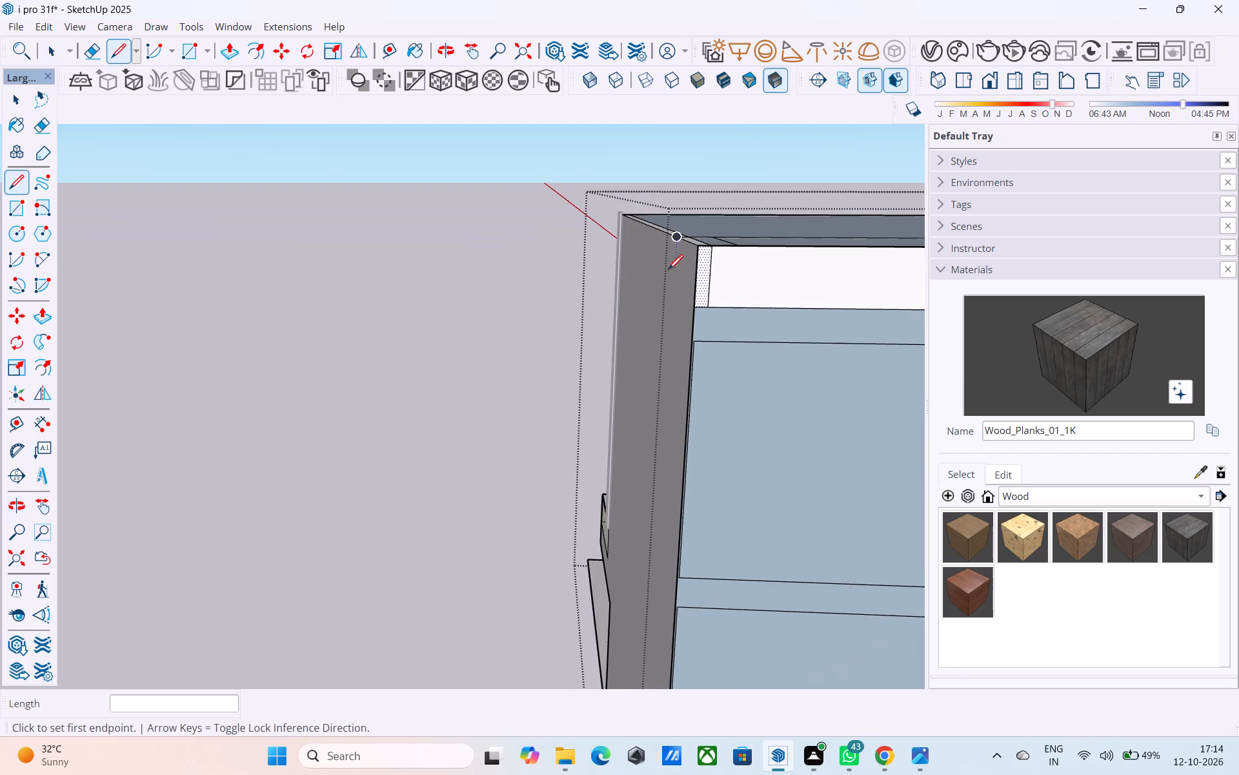
left_click(674, 242)
scroll(676, 249, "down", 5)
middle_click_drag(676, 256, 782, 180)
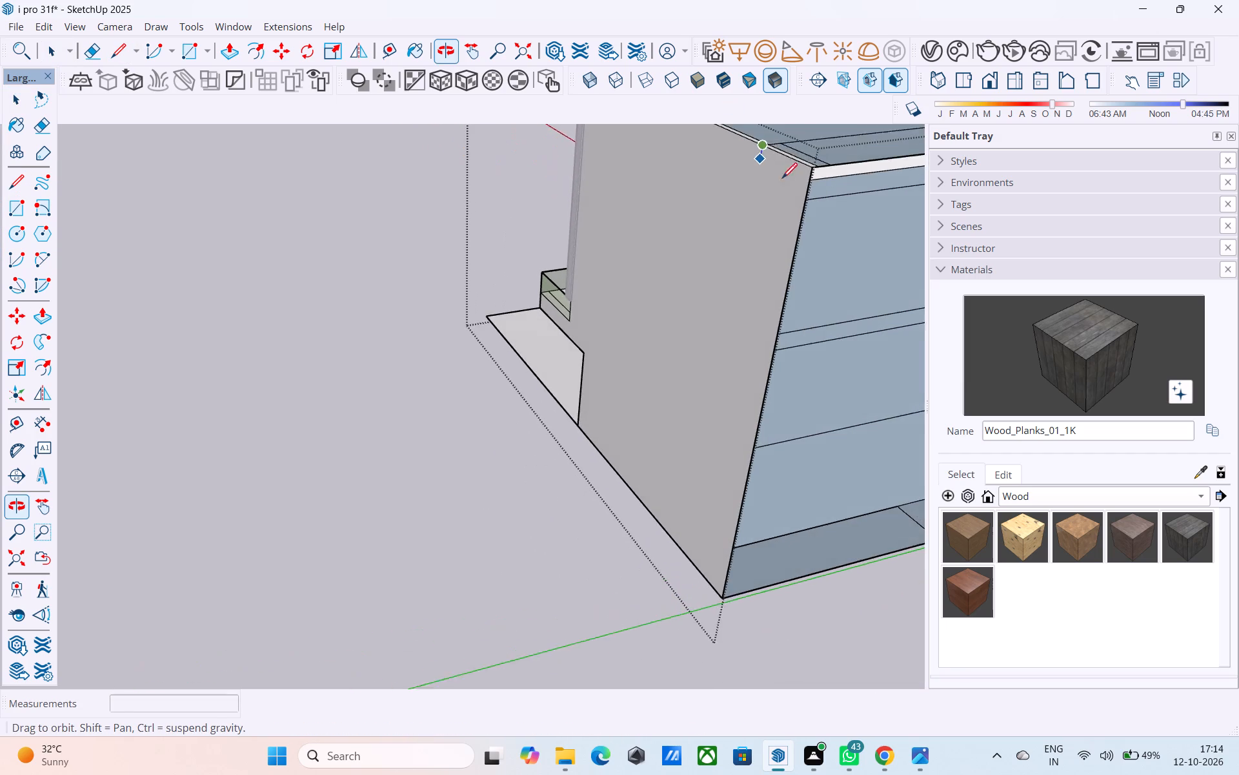
middle_click_drag(782, 180, 783, 178)
left_click(689, 563)
Join the dividing line to the side wall's base edge and delete the outer strip projecting beyond the new rear wall.
key("space")
left_click(722, 530)
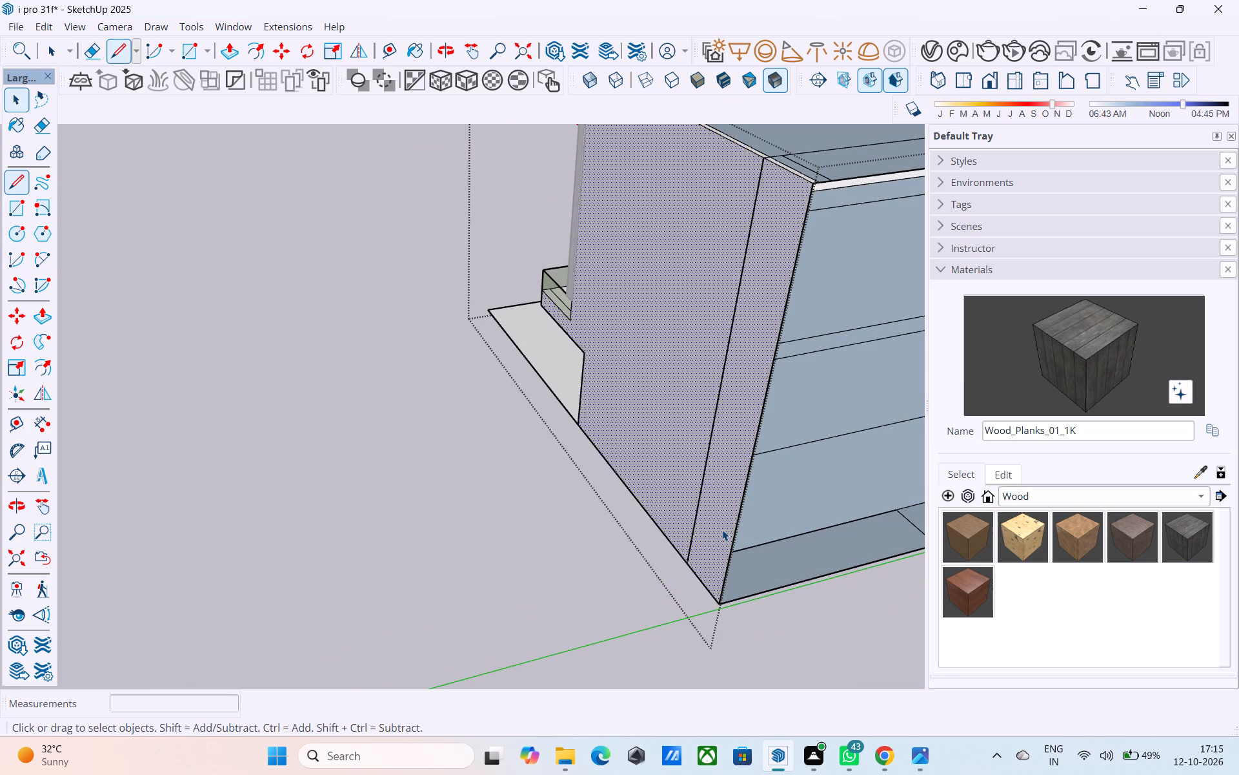
left_click(723, 522)
key("space")
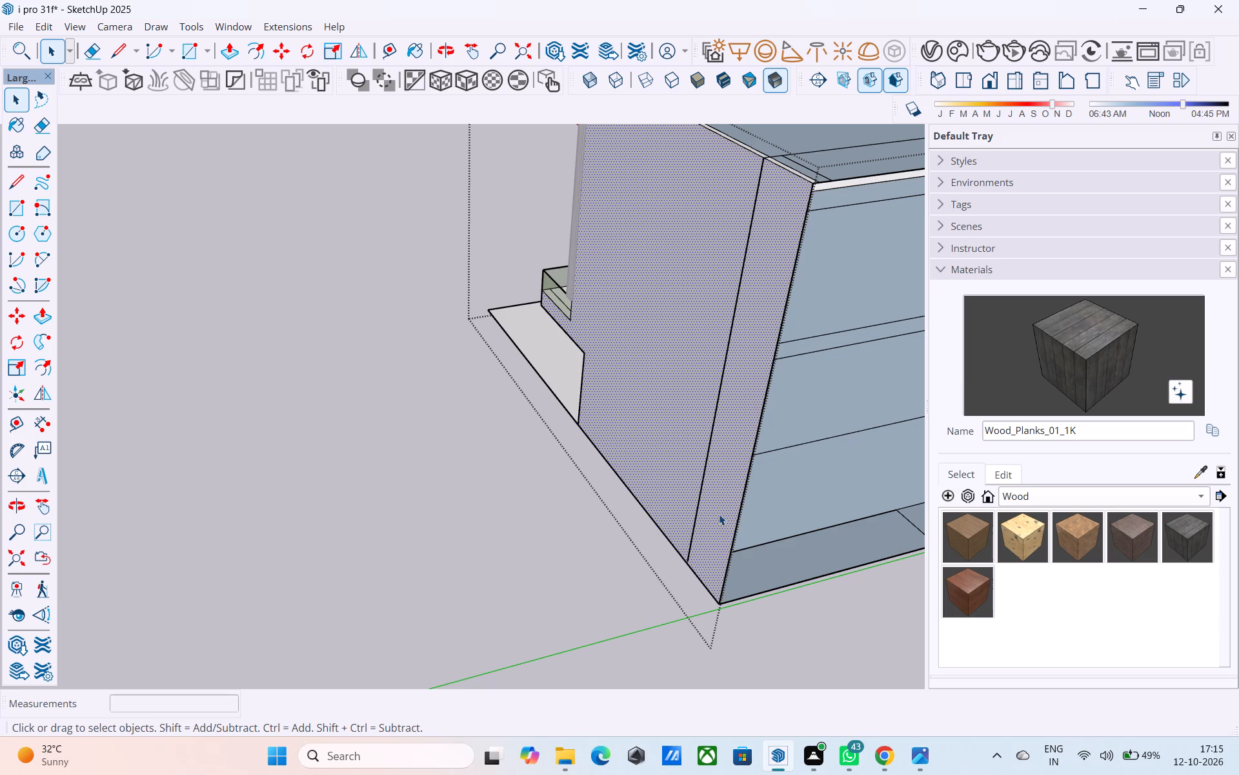
middle_click_drag(705, 499, 678, 477)
scroll(665, 512, "up", 8)
middle_click(614, 555)
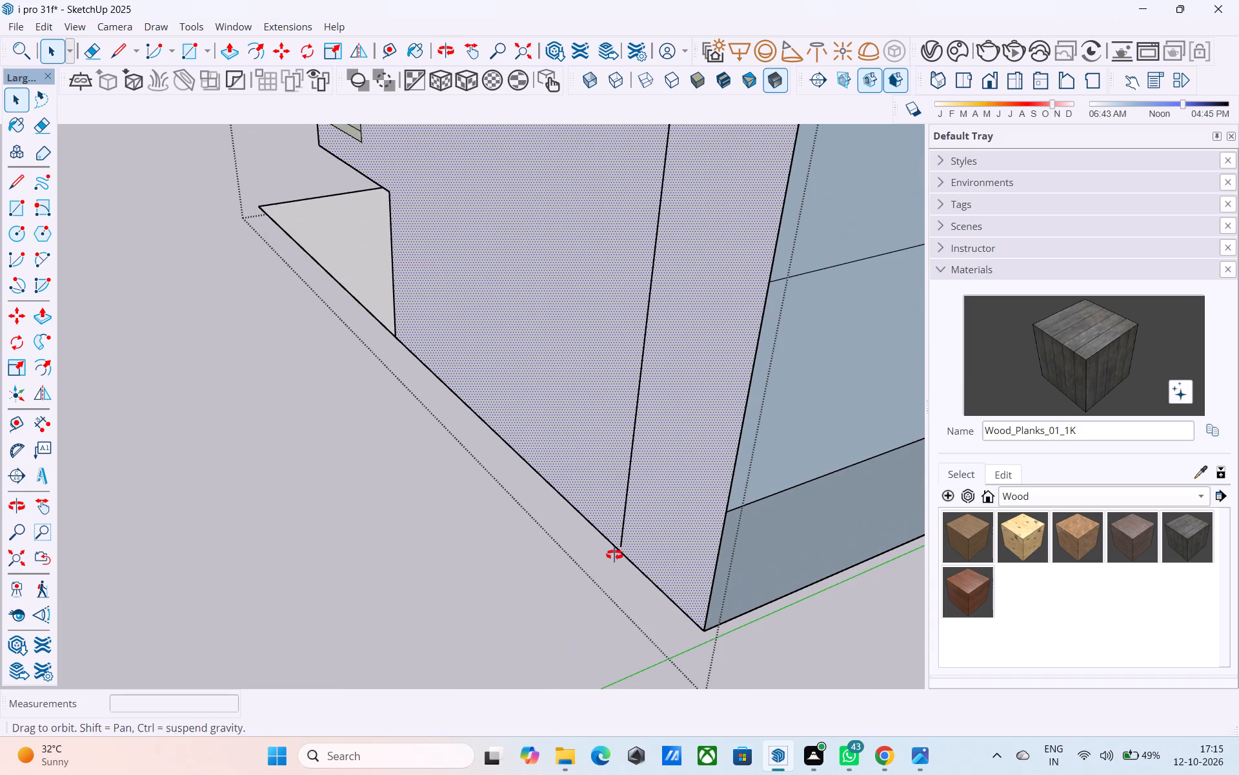
key("l")
scroll(616, 554, "up", 7)
left_click(619, 547)
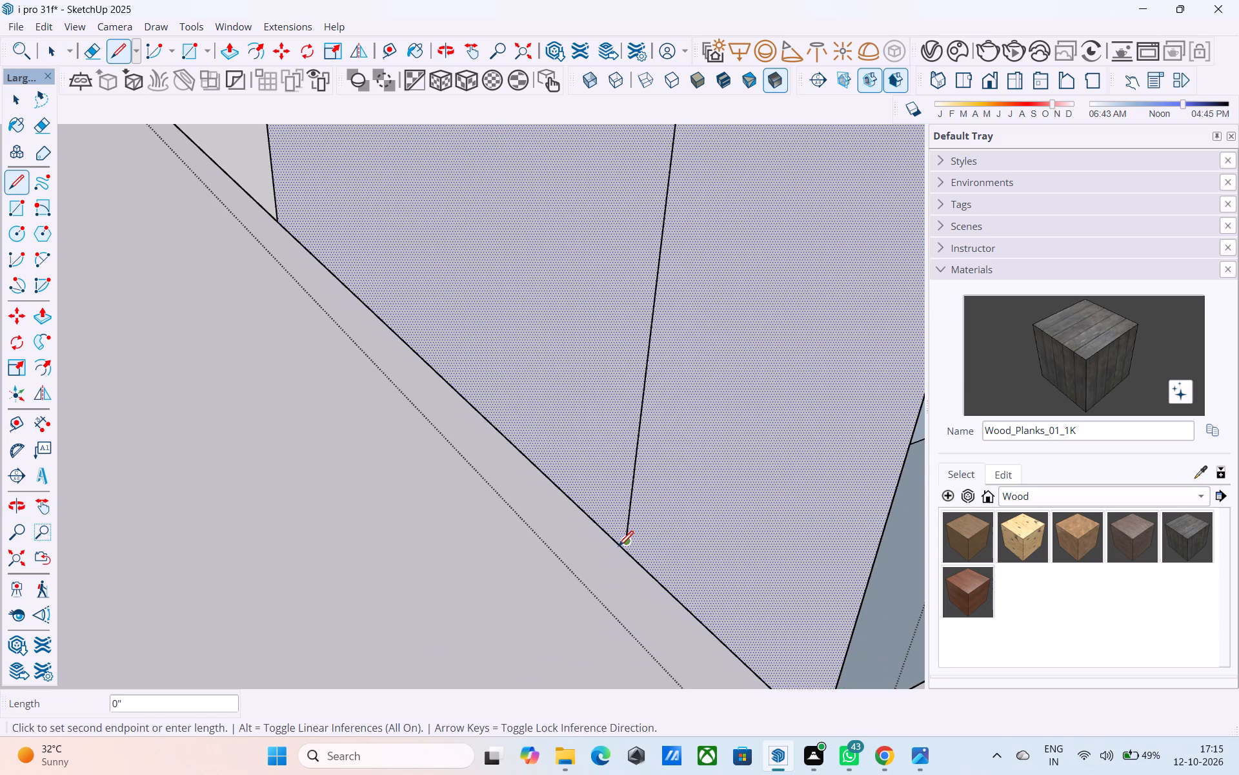
left_click(627, 557)
key("space")
scroll(669, 538, "down", 12)
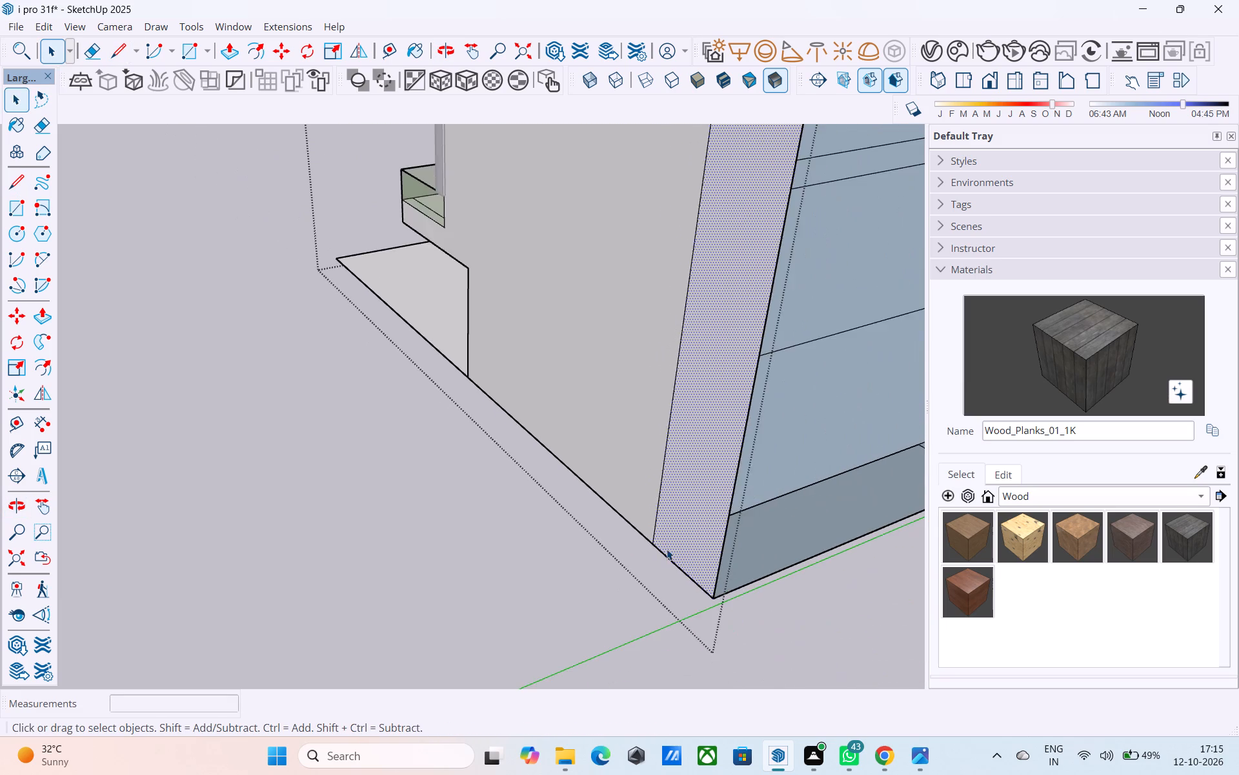
key("Delete")
Delete the roof strip and the opposite side wall's outer strip that project beyond the new rear wall.
scroll(665, 548, "down", 6)
middle_click_drag(664, 548, 463, 471)
middle_click_drag(481, 484, 483, 508, "shift")
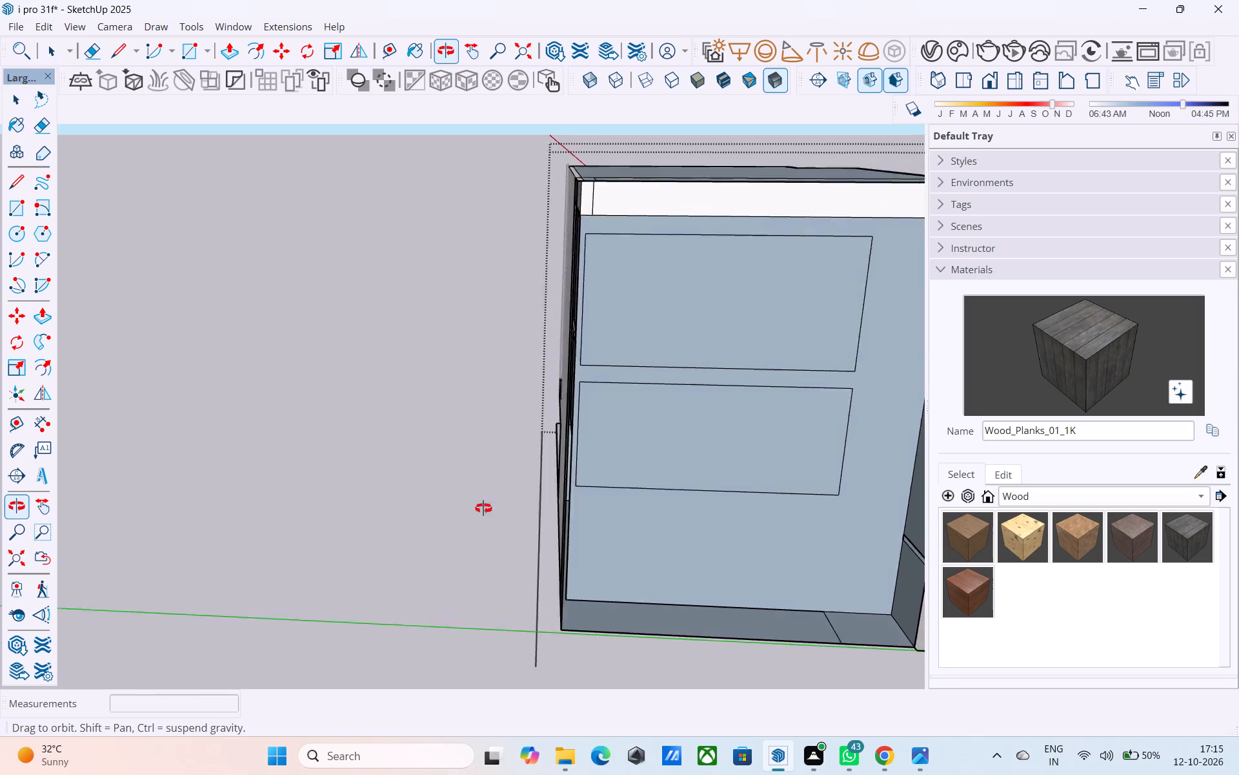
middle_click_drag(483, 508, 368, 540, "shift")
middle_click_drag(536, 449, 492, 464, "shift")
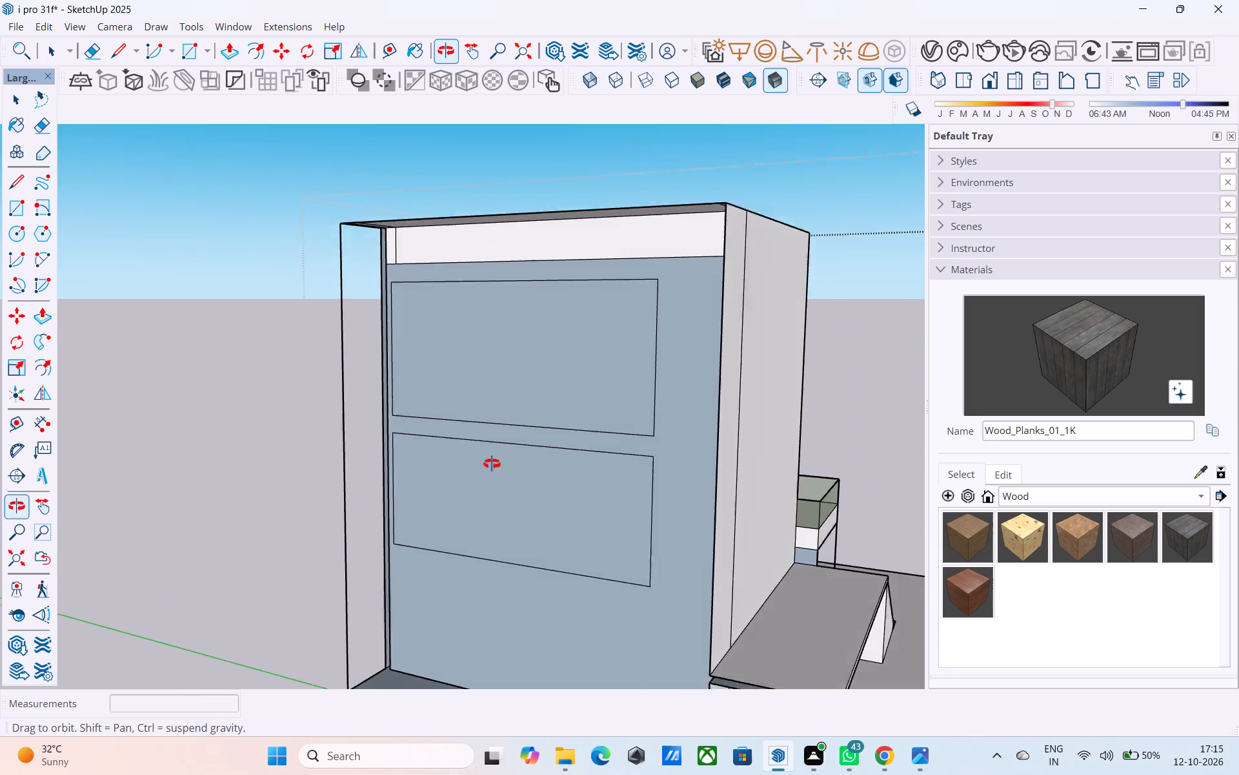
middle_click_drag(492, 464, 316, 632, "shift")
left_click(367, 475)
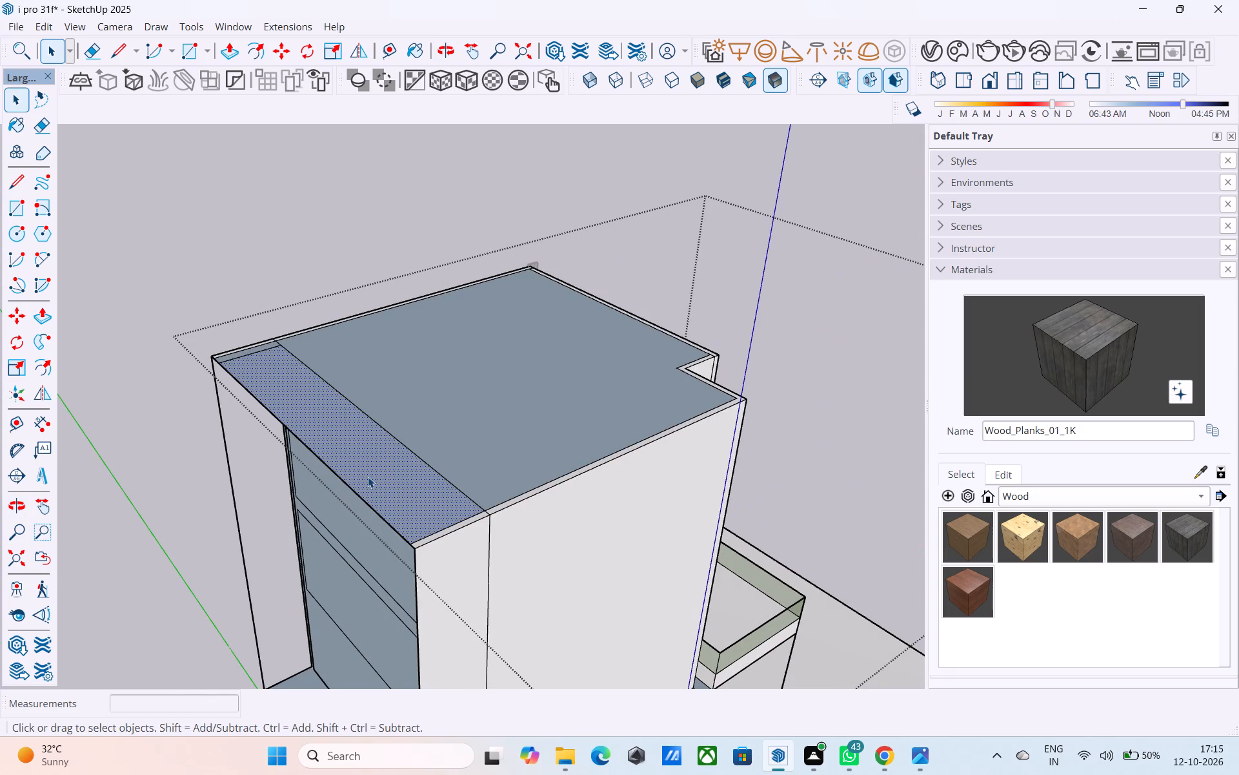
key("Delete")
scroll(365, 471, "down", 4)
left_click(428, 557)
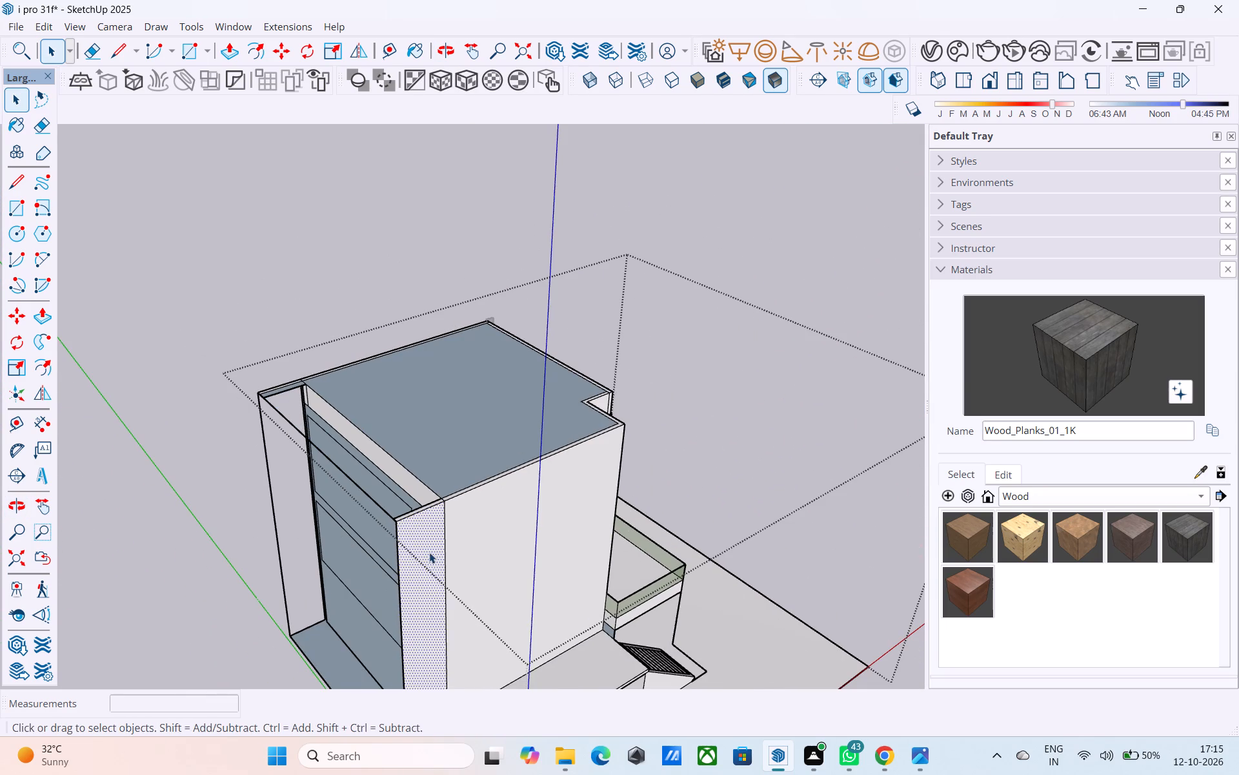
key("Delete")
Erase the leftover edges of the removed side walls and roof behind the new rear wall.
middle_click_drag(419, 547, 259, 511)
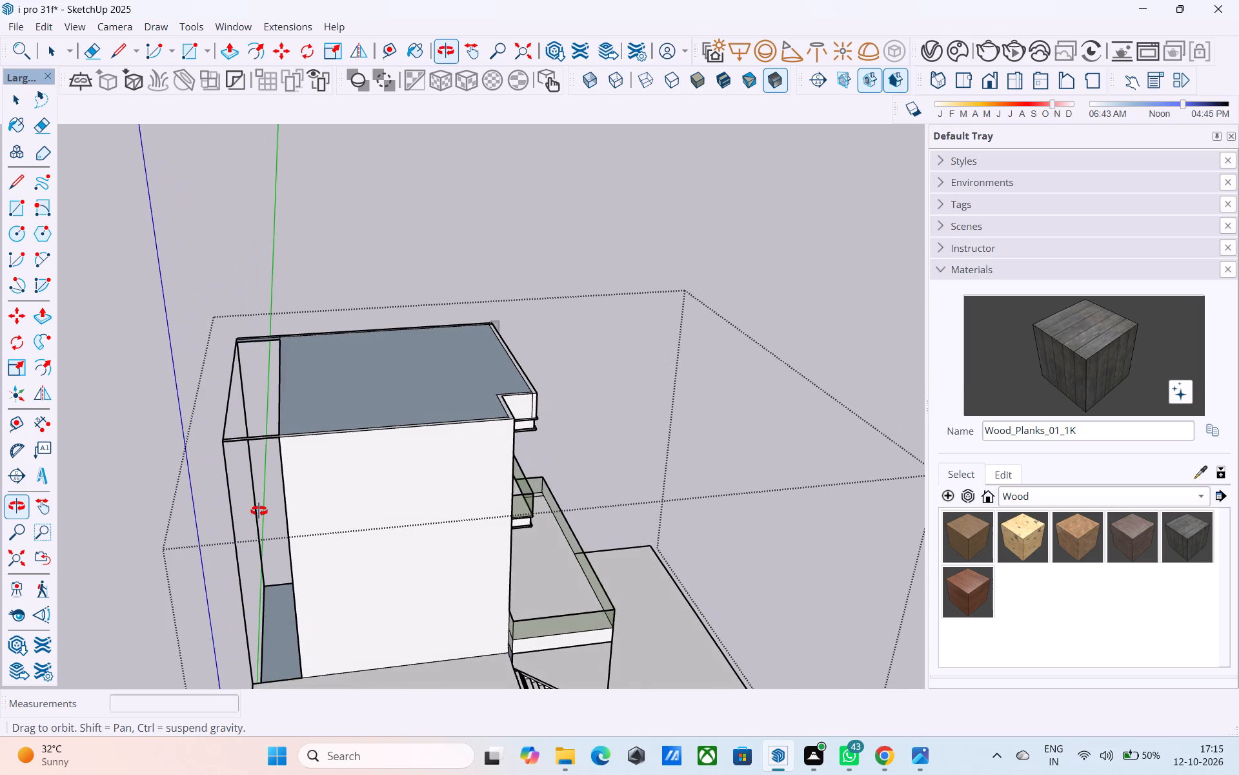
middle_click_drag(259, 511, 258, 510)
key("e")
left_click_drag(236, 437, 201, 490)
left_click_drag(241, 395, 232, 391)
left_click_drag(236, 334, 245, 357)
middle_click_drag(252, 476, 632, 466)
scroll(289, 425, "down", 1)
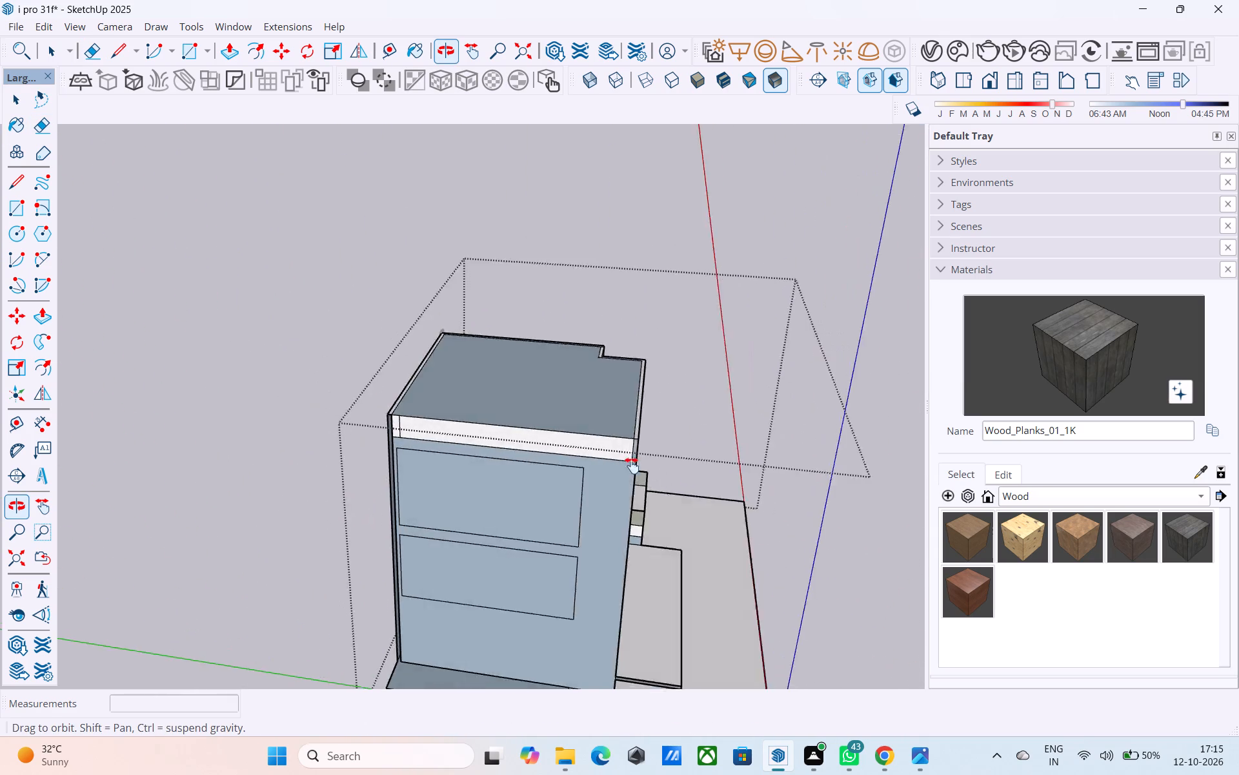
Close the projecting side slab's open end face with a short corner line and push the face back flush with the new rear wall.
middle_click_drag(632, 466, 809, 354)
middle_click_drag(670, 464, 623, 408)
scroll(587, 457, "up", 9)
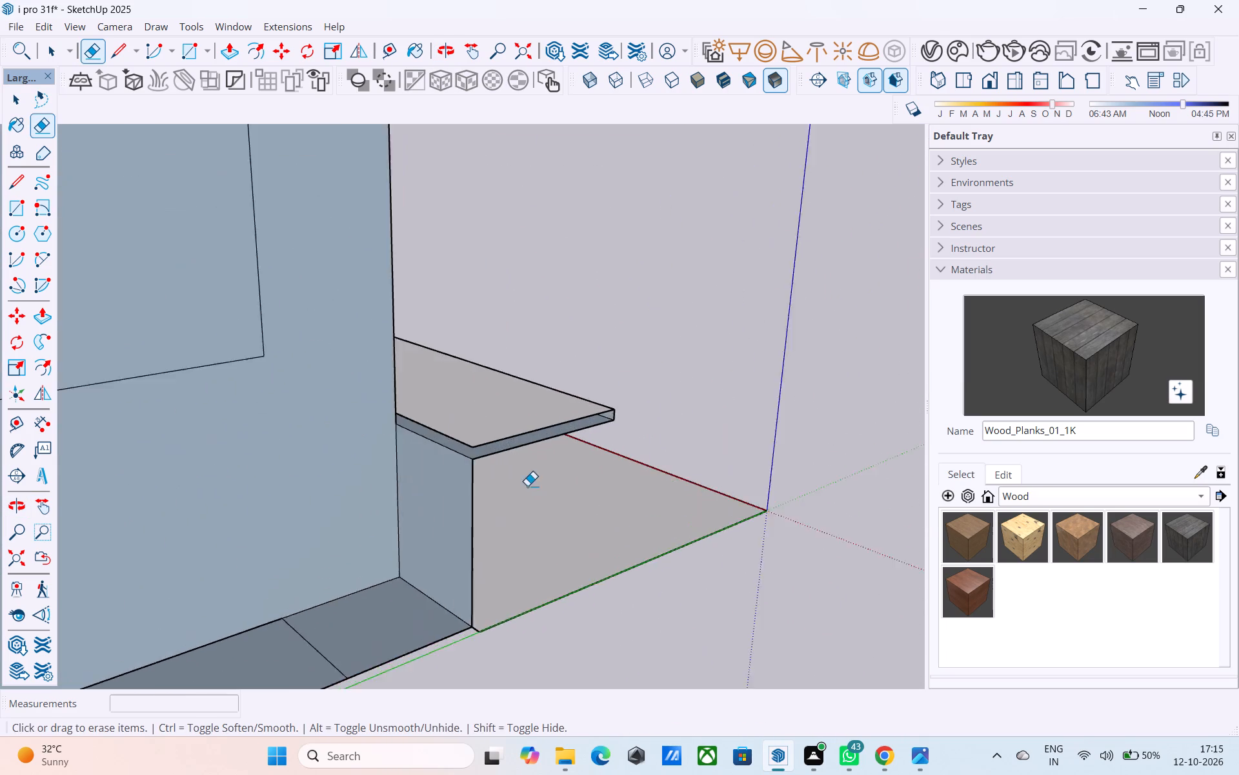
scroll(527, 486, "up", 4)
key("space")
key("l")
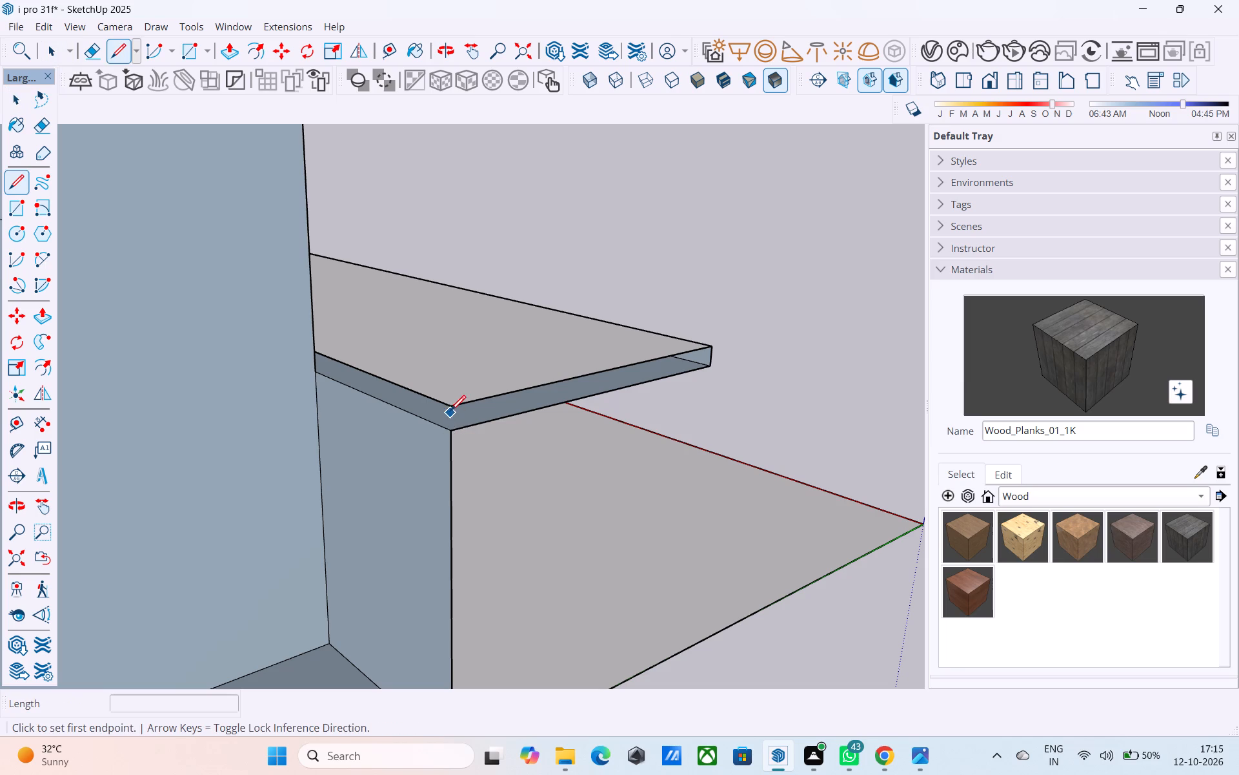
left_click(450, 411)
left_click(450, 425)
key("space")
left_click(494, 409)
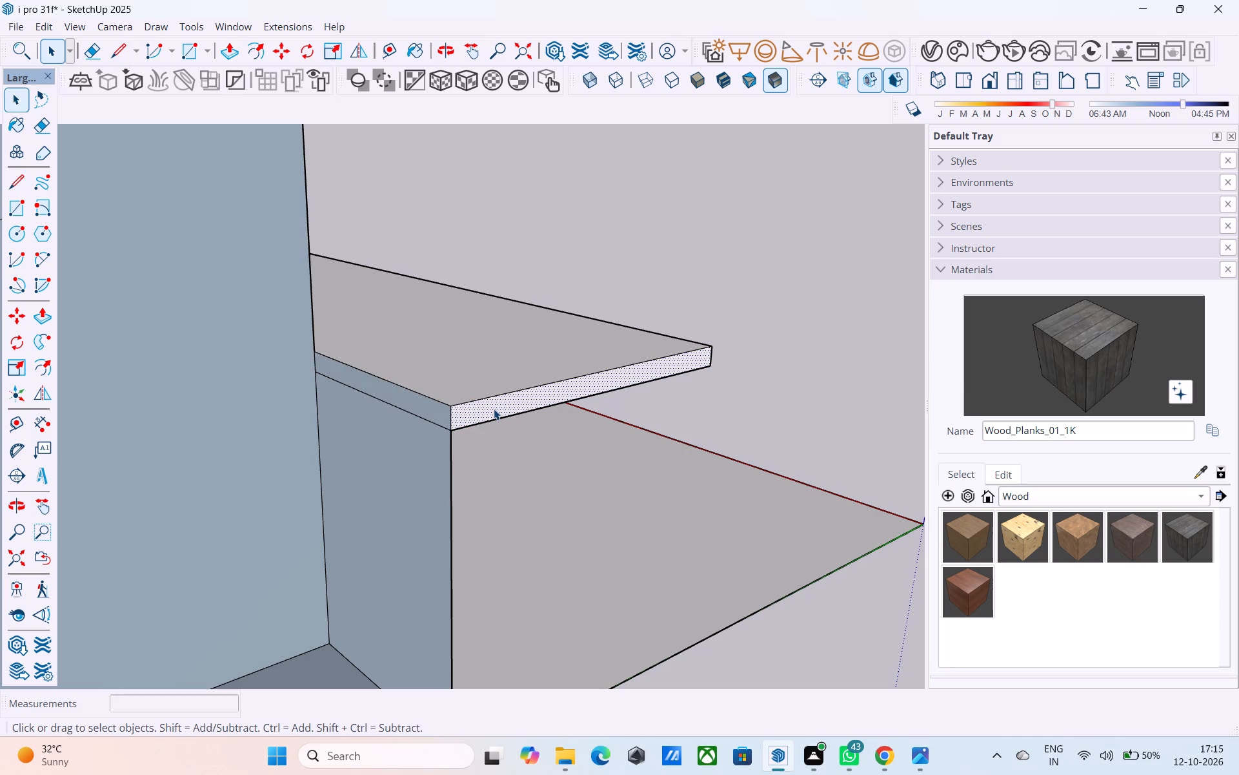
key("p")
left_click(494, 408)
left_click(282, 347)
key("space")
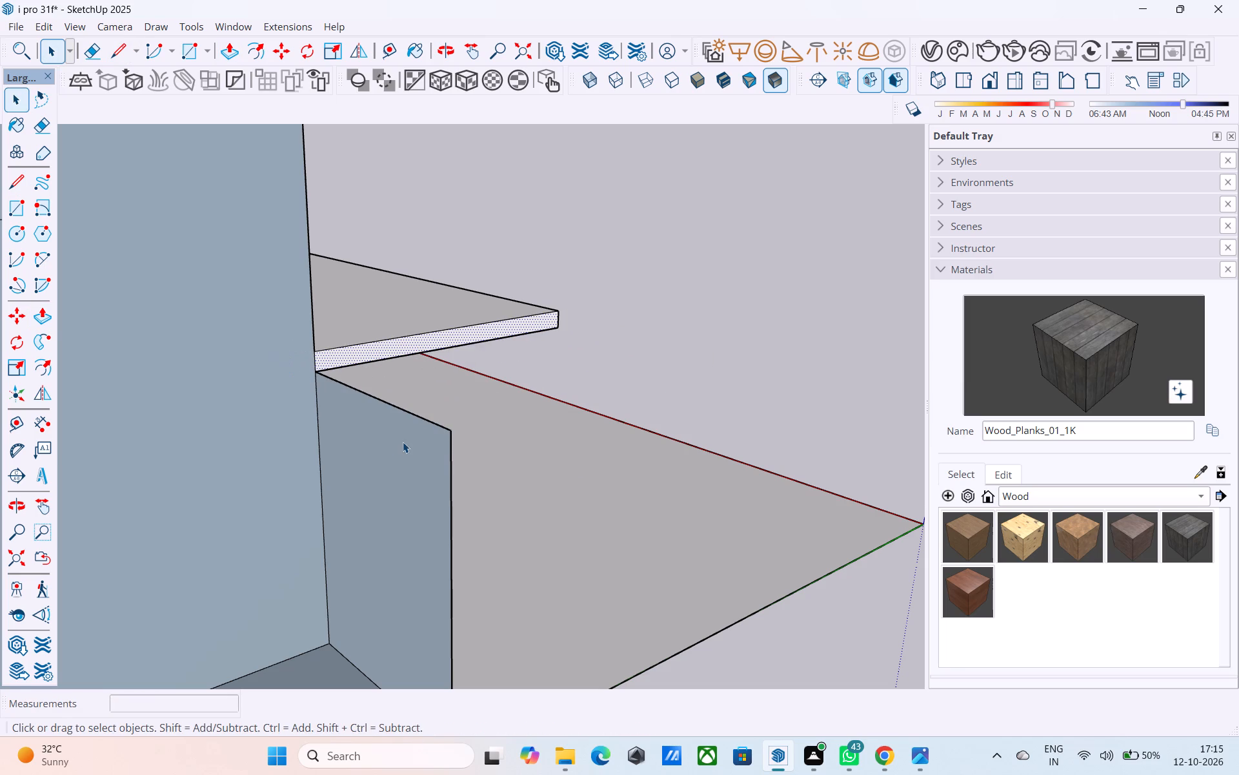
Erase the leftover wall piece beneath the side slab that projects beyond the new rear wall.
key("e")
left_click(420, 423)
left_click_drag(436, 424, 443, 454)
left_click_drag(445, 449, 448, 455)
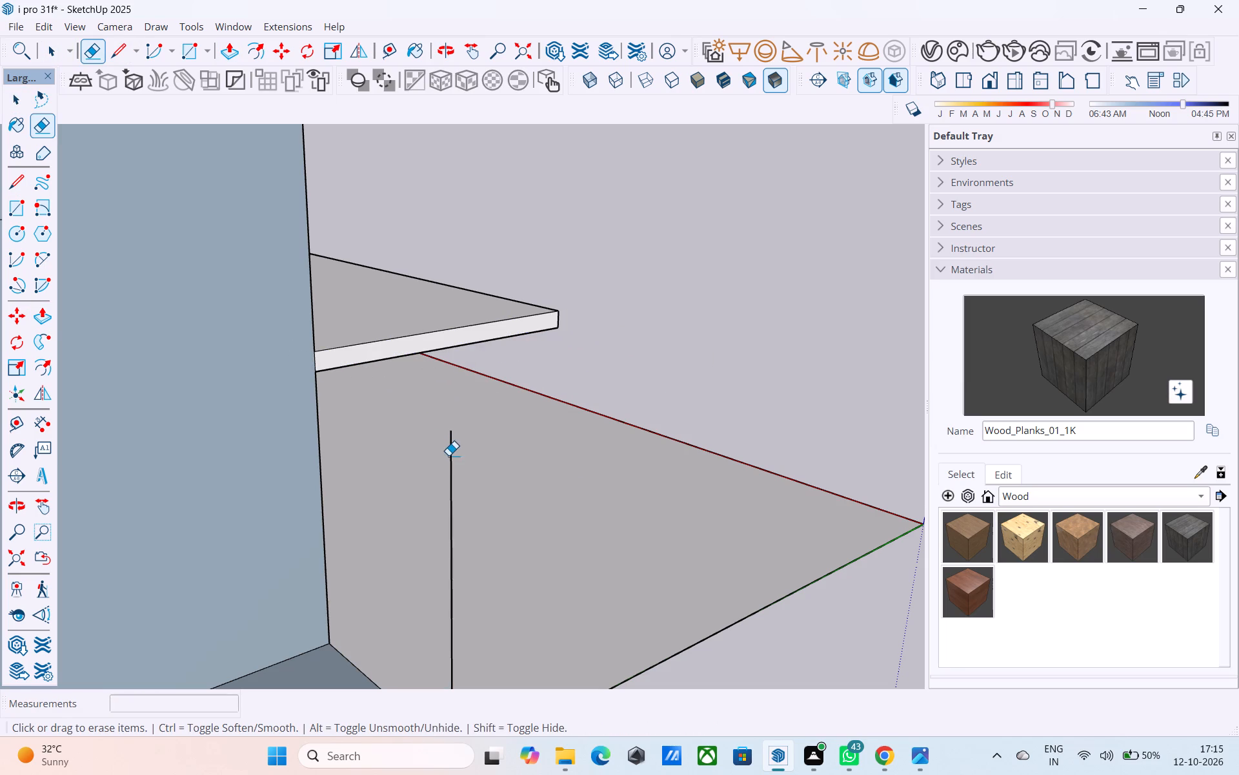
left_click_drag(450, 457, 467, 470)
scroll(481, 452, "down", 16)
key("space")
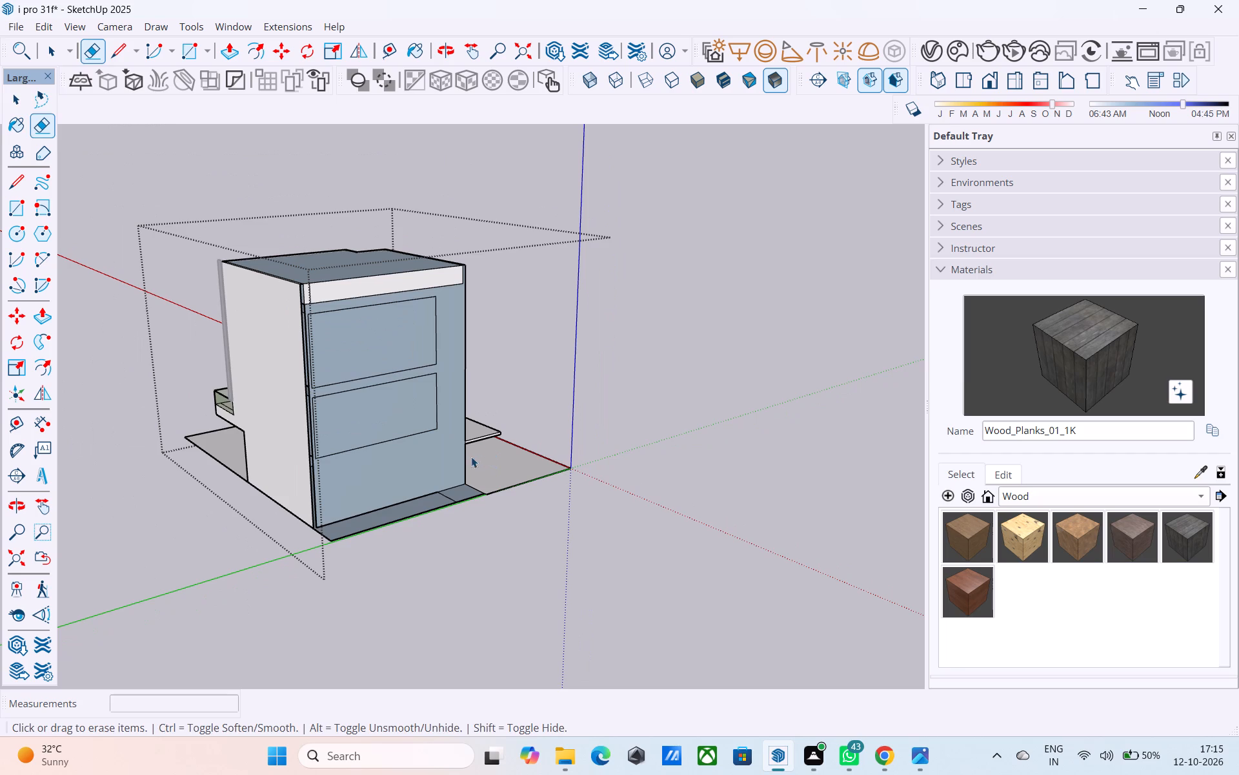
Draw a rectangle across the building's open rear from the upper roof corner to the opposite base corner.
middle_click_drag(376, 426, 184, 371)
middle_click_drag(599, 475, 603, 479, "shift")
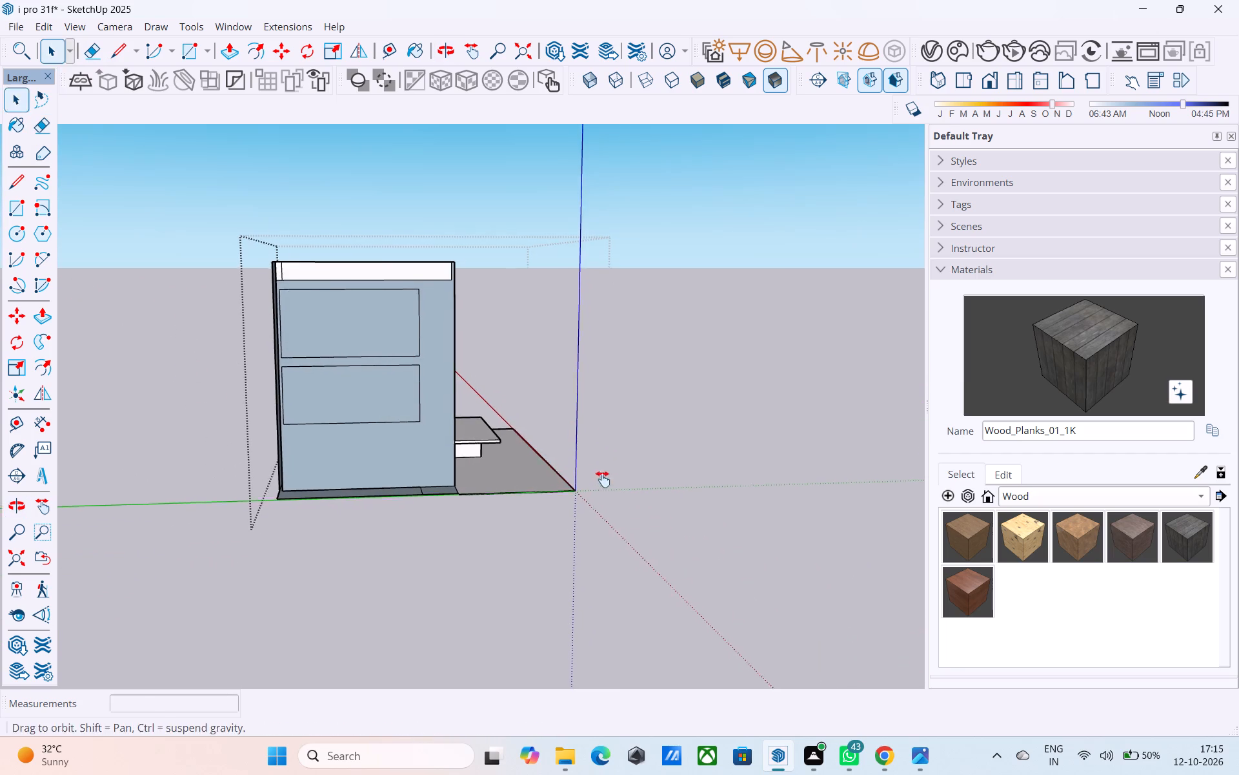
middle_click_drag(603, 479, 619, 502, "shift")
middle_click_drag(476, 491, 488, 531, "shift")
middle_click_drag(410, 538, 311, 658)
scroll(283, 455, "up", 10)
key("r")
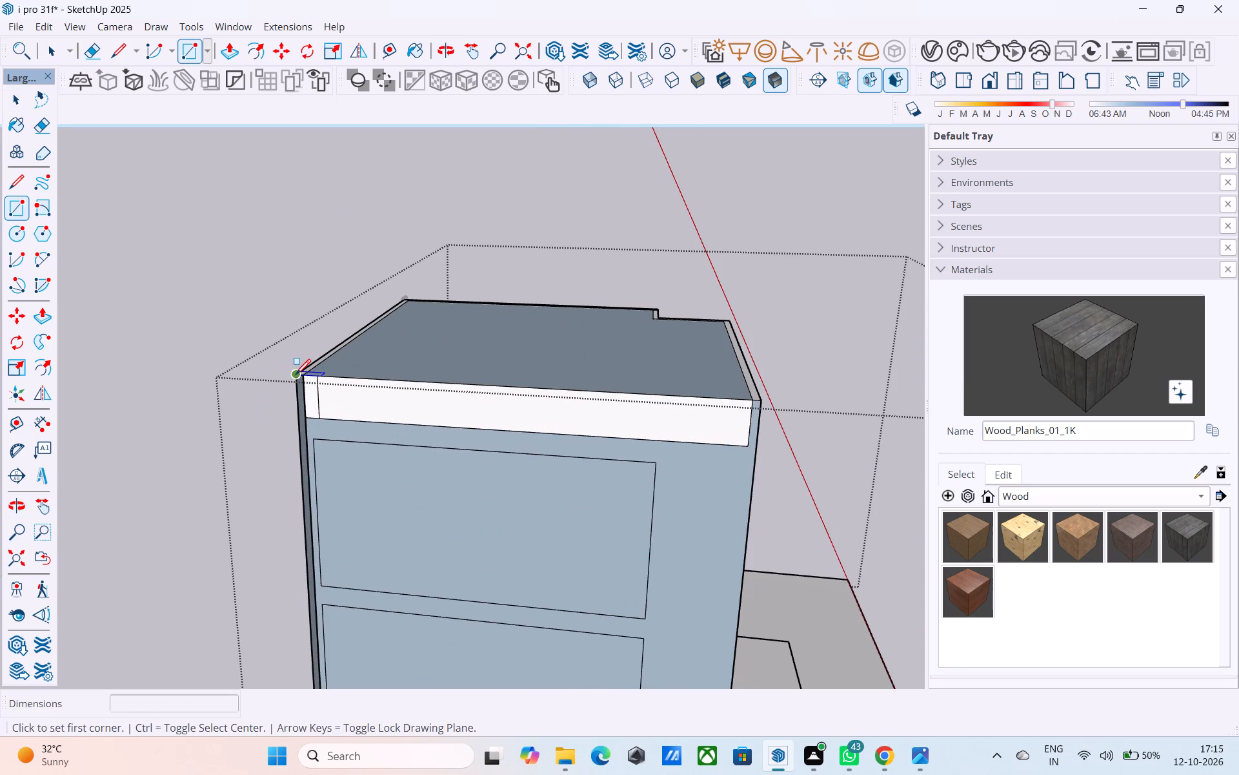
left_click(296, 376)
middle_click_drag(296, 377, 301, 378)
scroll(296, 377, "down", 6)
scroll(532, 597, "down", 2)
middle_click_drag(535, 602, 556, 368)
scroll(570, 414, "up", 3)
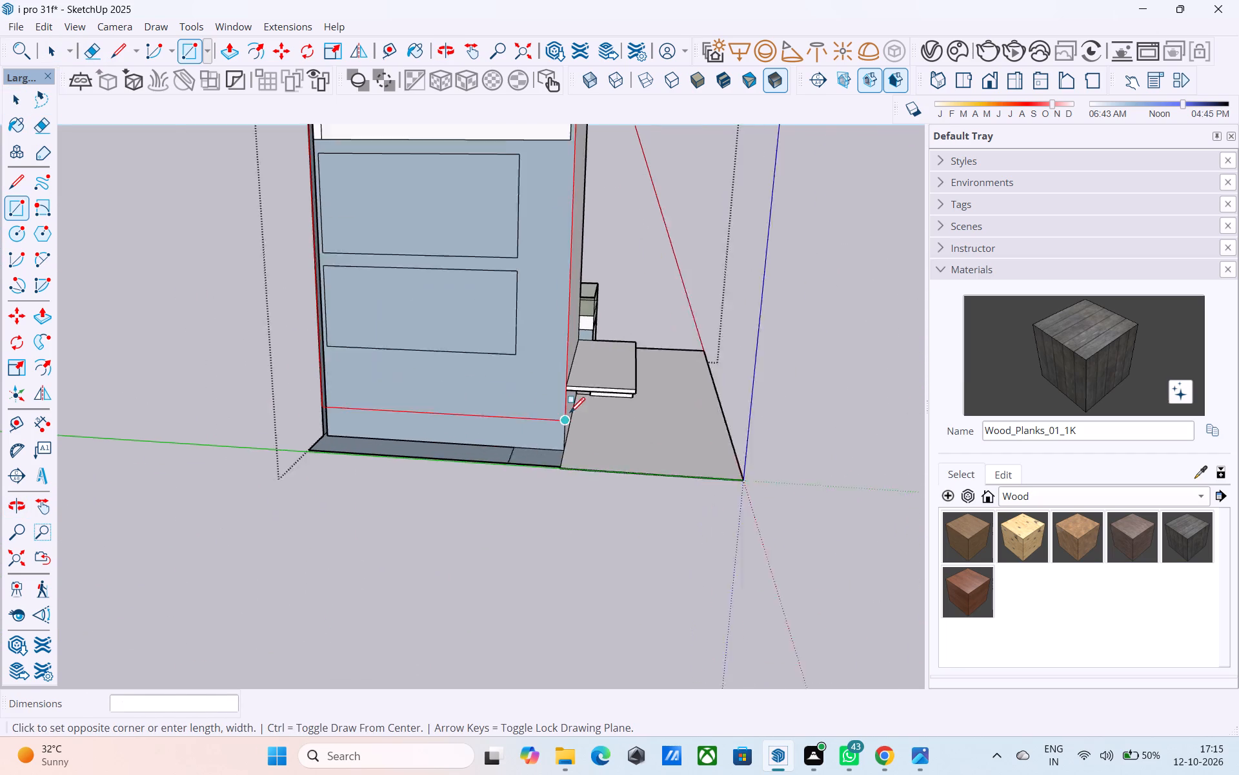
scroll(570, 414, "up", 1)
left_click(566, 459)
scroll(561, 456, "down", 4)
key("space")
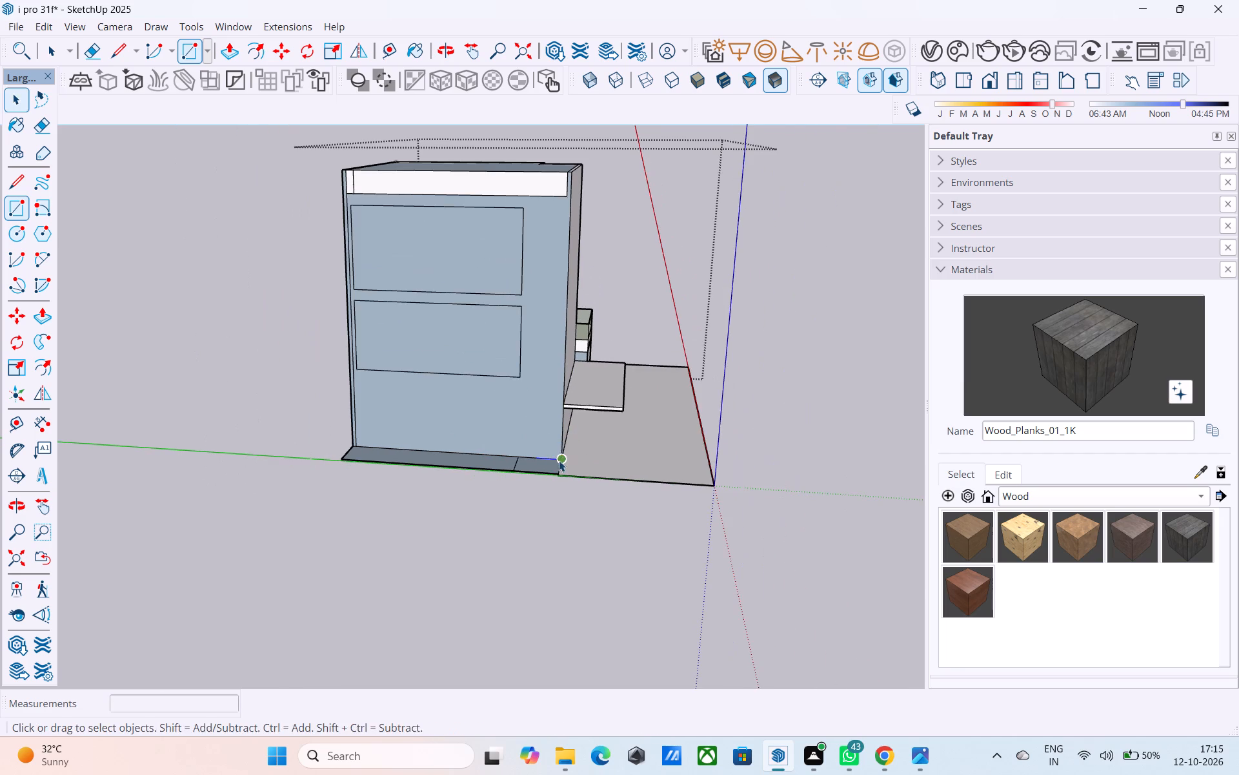
Erase the lower edge of the band beneath the roof on the new rear wall.
middle_click_drag(481, 359, 351, 436)
scroll(370, 336, "up", 9)
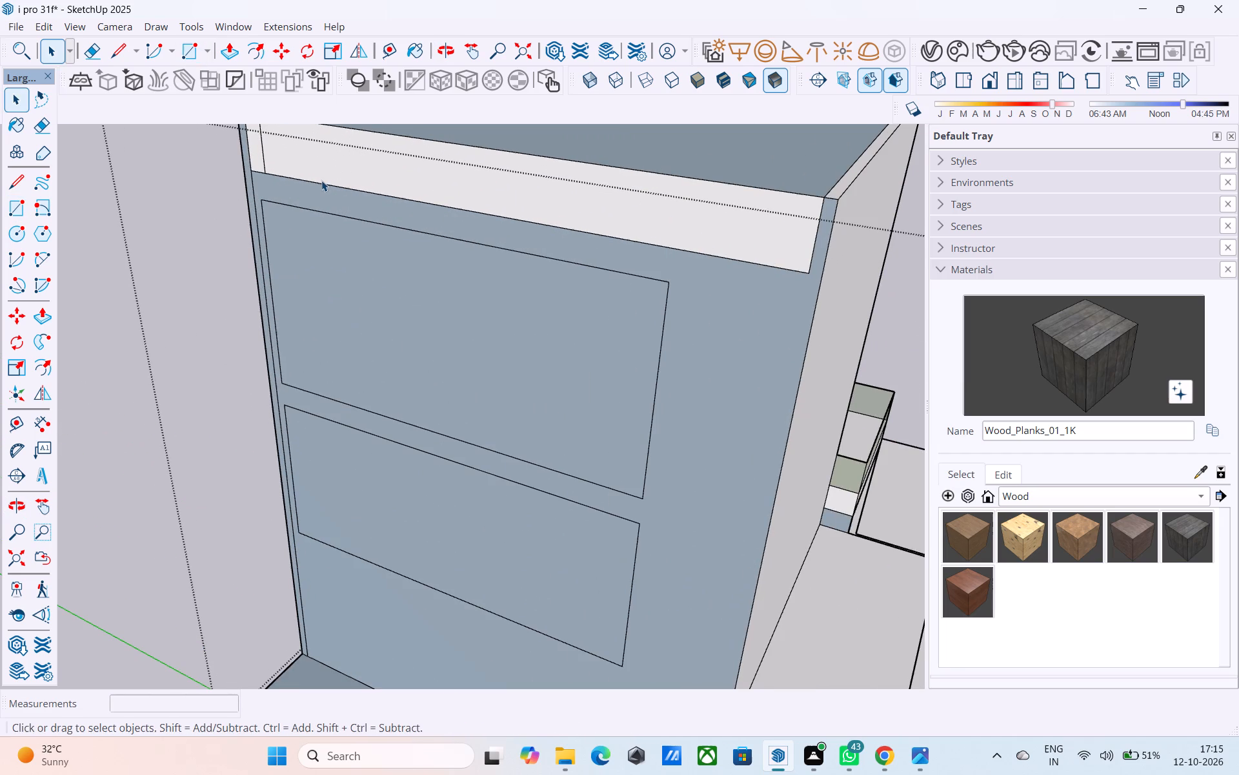
key("e")
left_click_drag(322, 174, 322, 185)
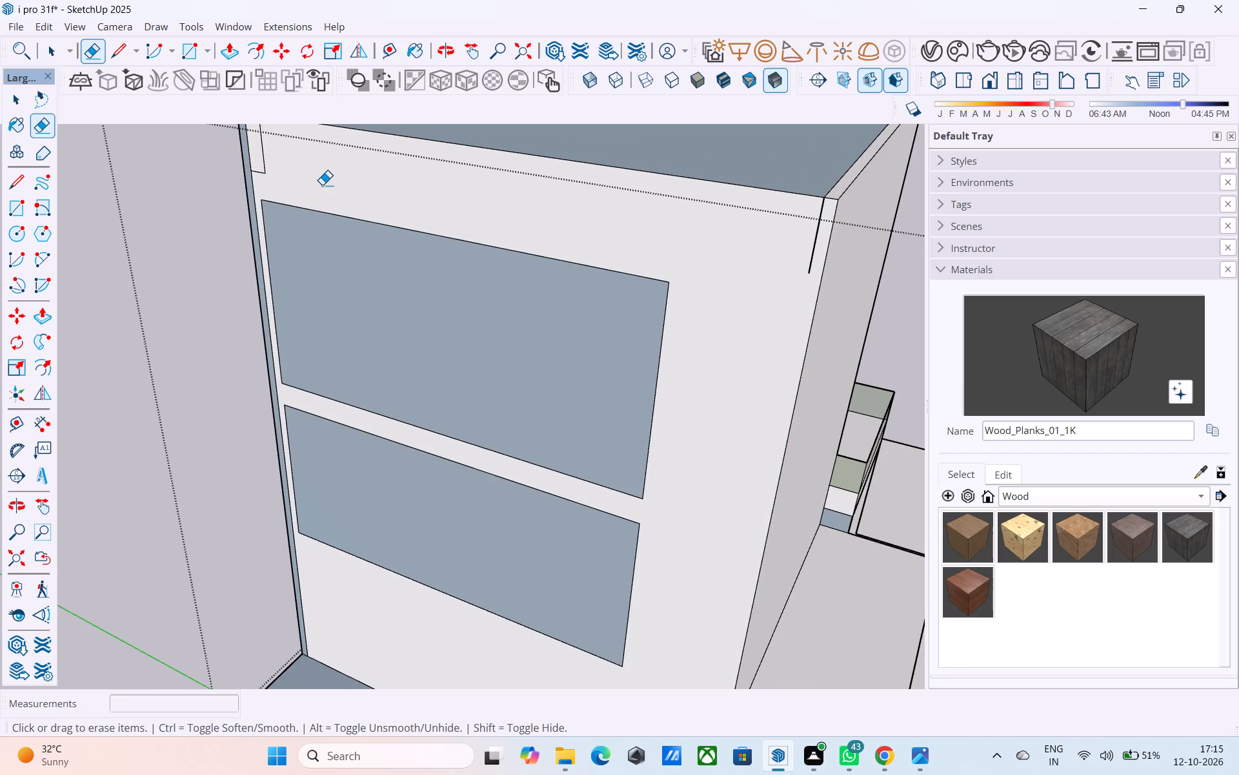
Erase the top, bottom and inner side edges of the two large rectangular outlines on the rear wall.
scroll(416, 279, "down", 9)
middle_click_drag(486, 289, 439, 234)
middle_click_drag(514, 296, 479, 271)
scroll(480, 271, "up", 4)
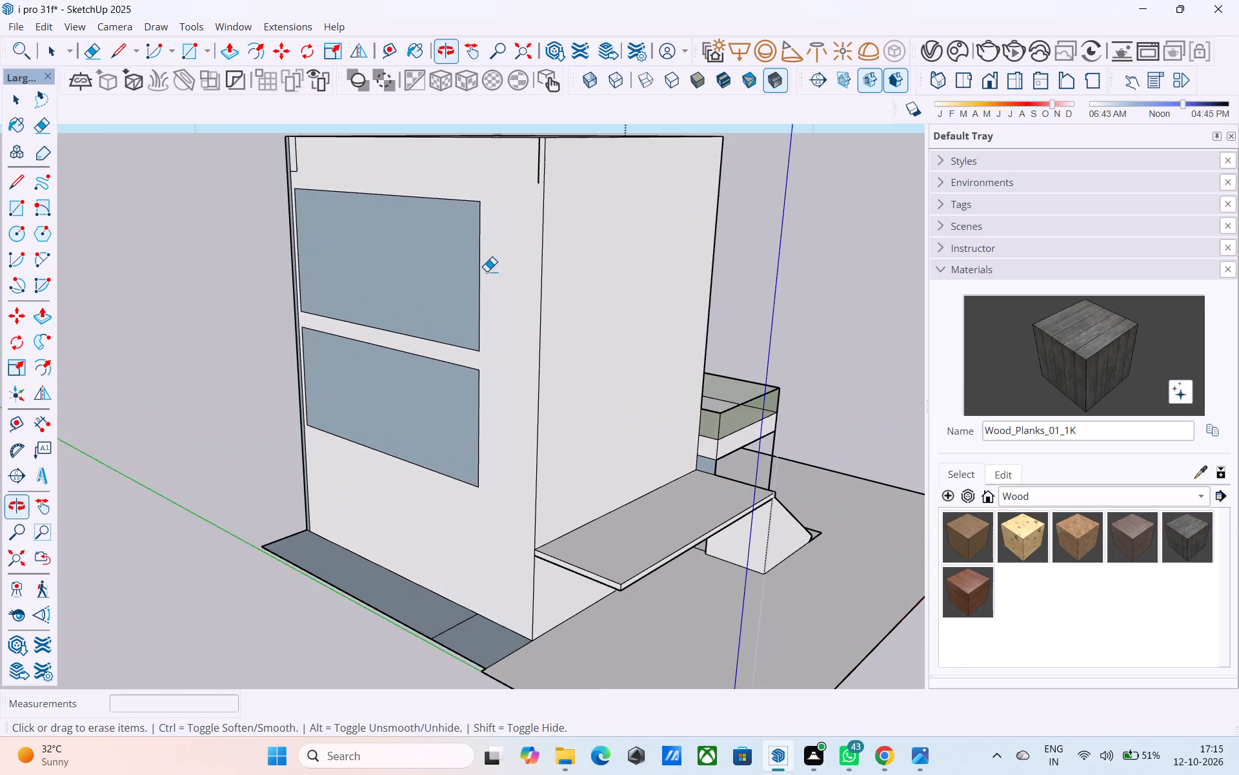
left_click_drag(486, 271, 475, 264)
left_click_drag(474, 159, 460, 209)
left_click_drag(436, 188, 409, 227)
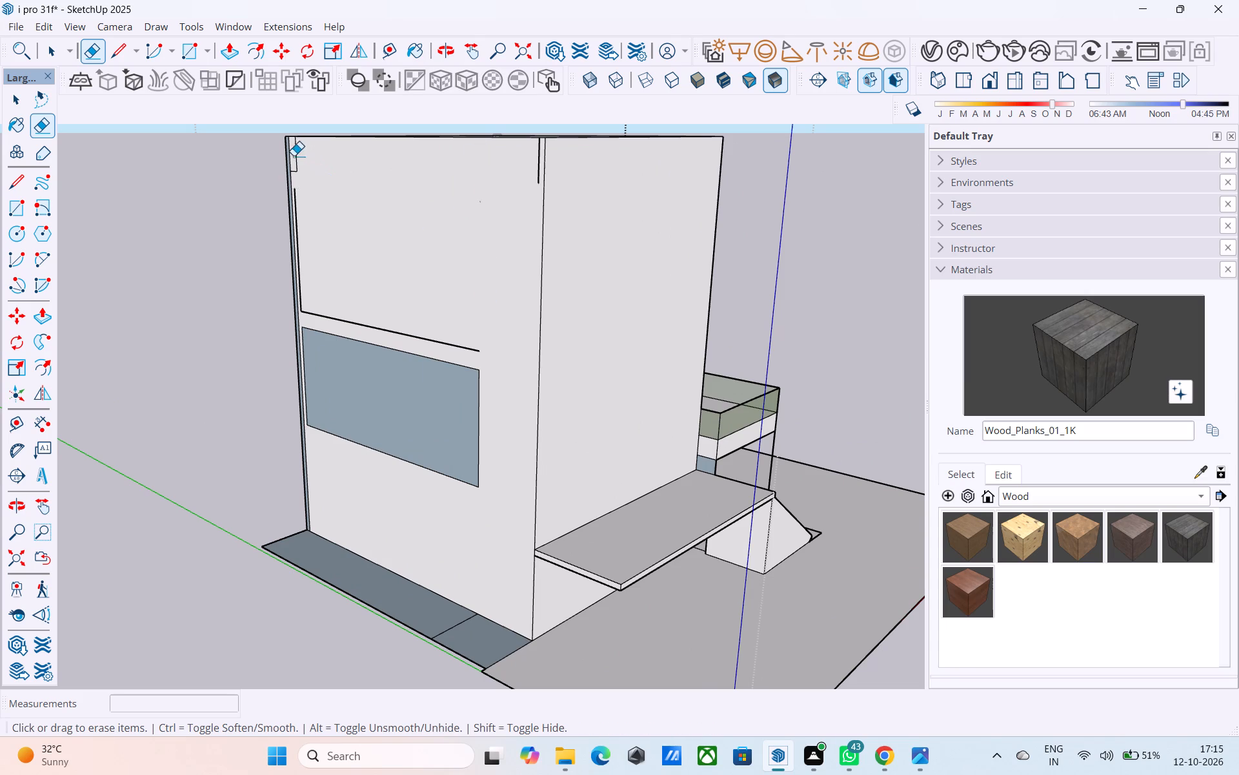
left_click_drag(289, 156, 292, 169)
key("ctrl+z")
left_click_drag(394, 263, 379, 435)
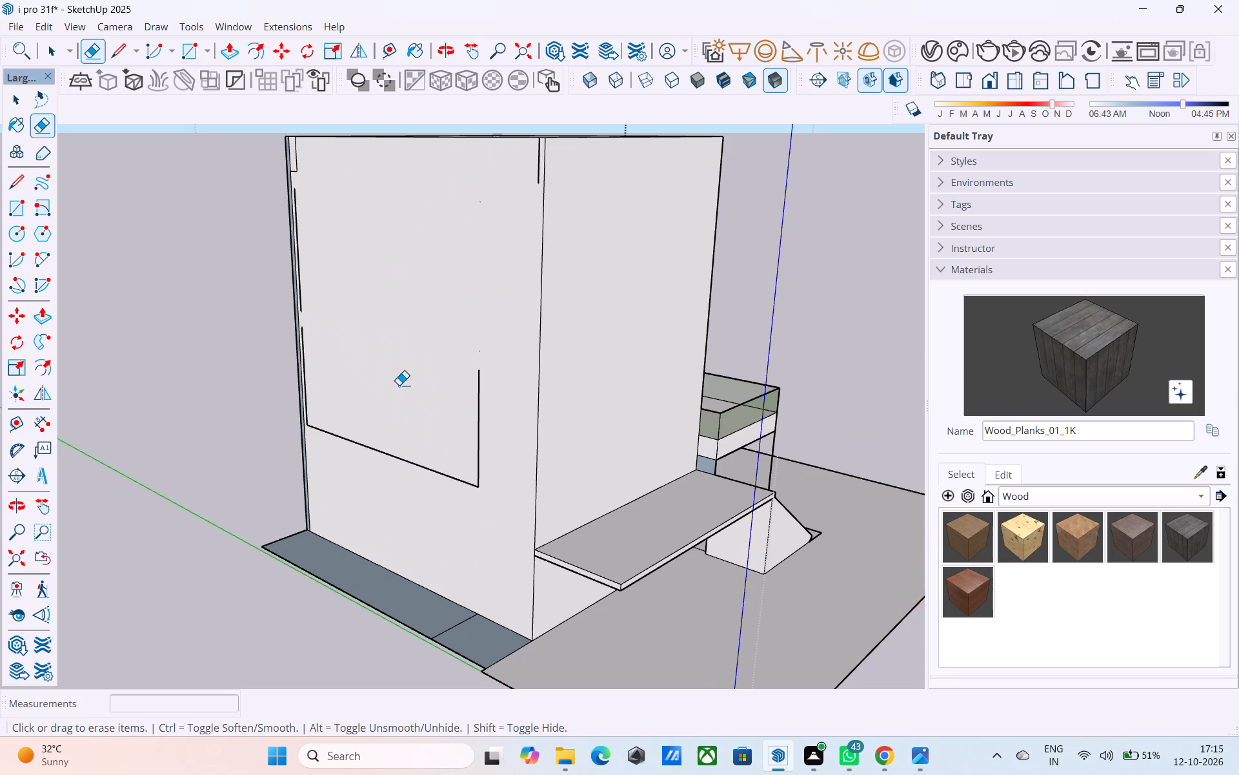
left_click_drag(472, 416, 463, 417)
left_click_drag(472, 429, 467, 423)
left_click_drag(485, 434, 478, 422)
left_click_drag(445, 462, 447, 473)
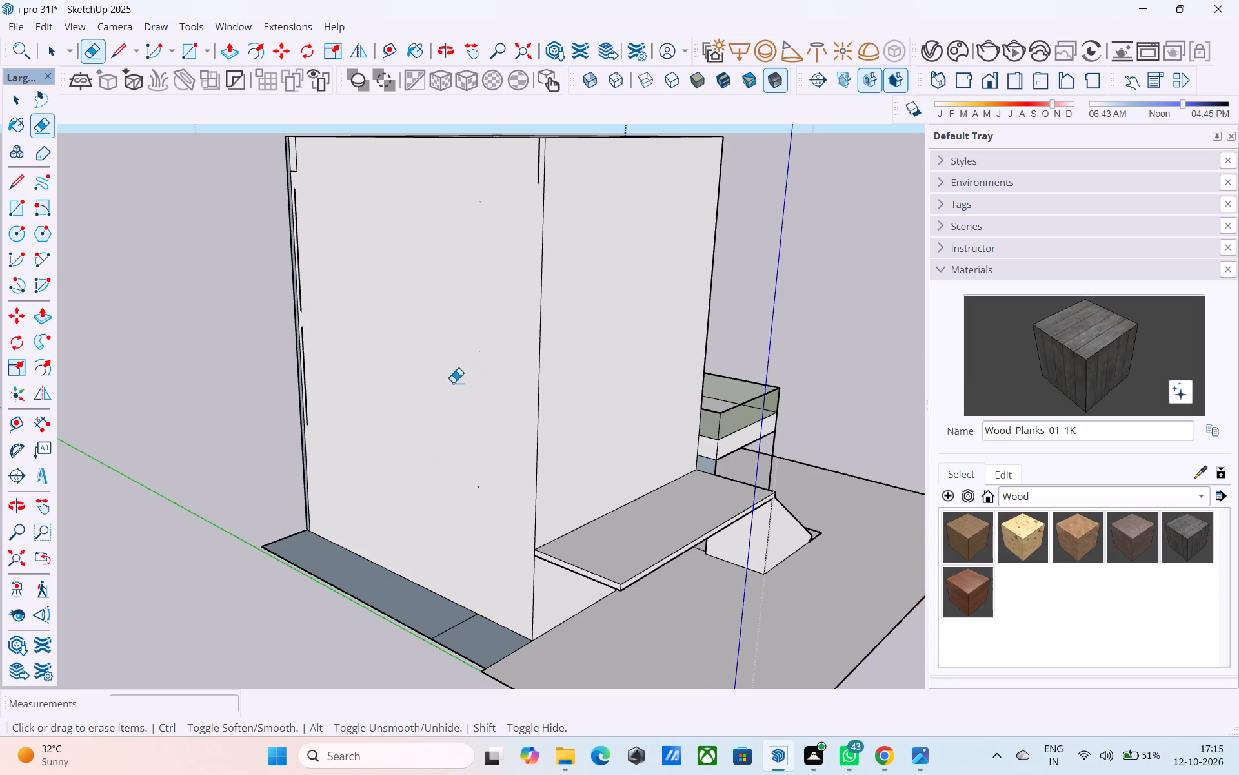
Erase the short vertical edge below the roof at the rear wall's corner on the slab side.
scroll(454, 386, "down", 2)
middle_click_drag(454, 389, 394, 498)
scroll(447, 349, "up", 6)
left_click(463, 325)
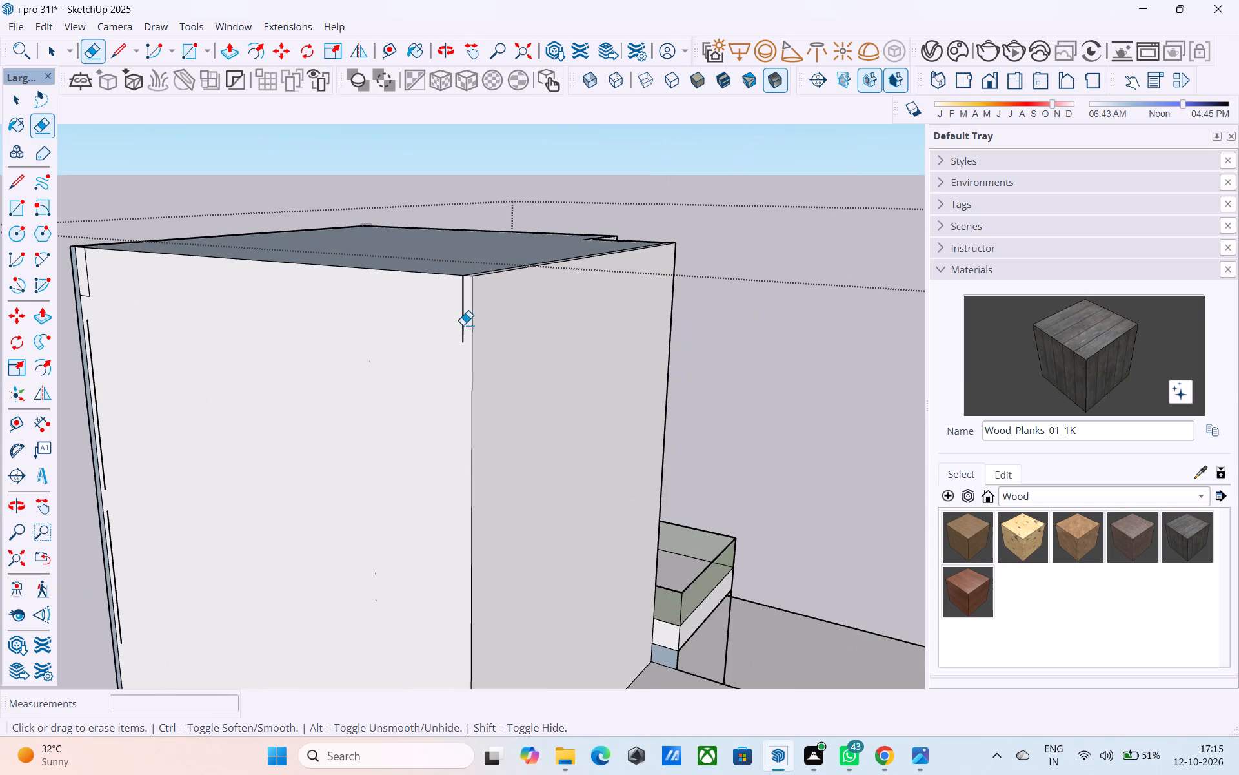
Erase the small corner outline, leftover vertical lines and narrow strip's edge along the rear wall's opposite side.
scroll(457, 335, "down", 3)
middle_click_drag(458, 382, 702, 389)
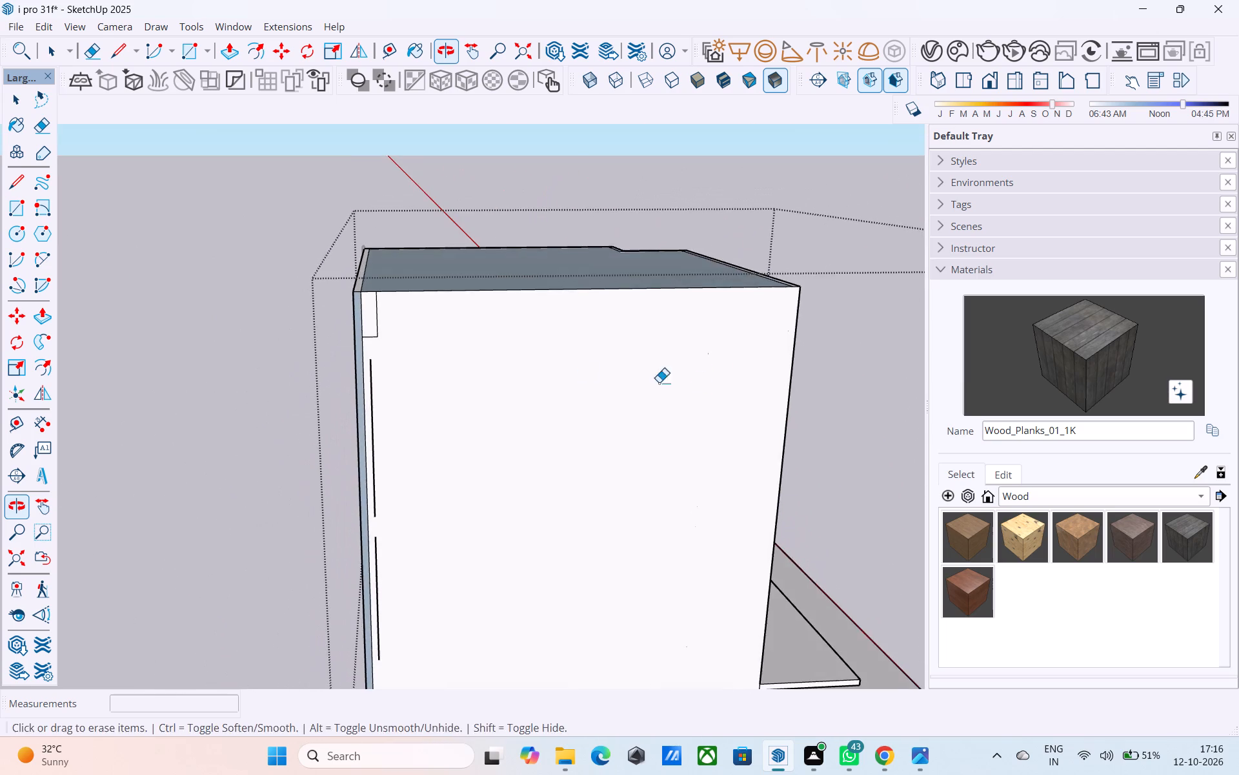
middle_click_drag(395, 389, 423, 331)
scroll(402, 327, "up", 2)
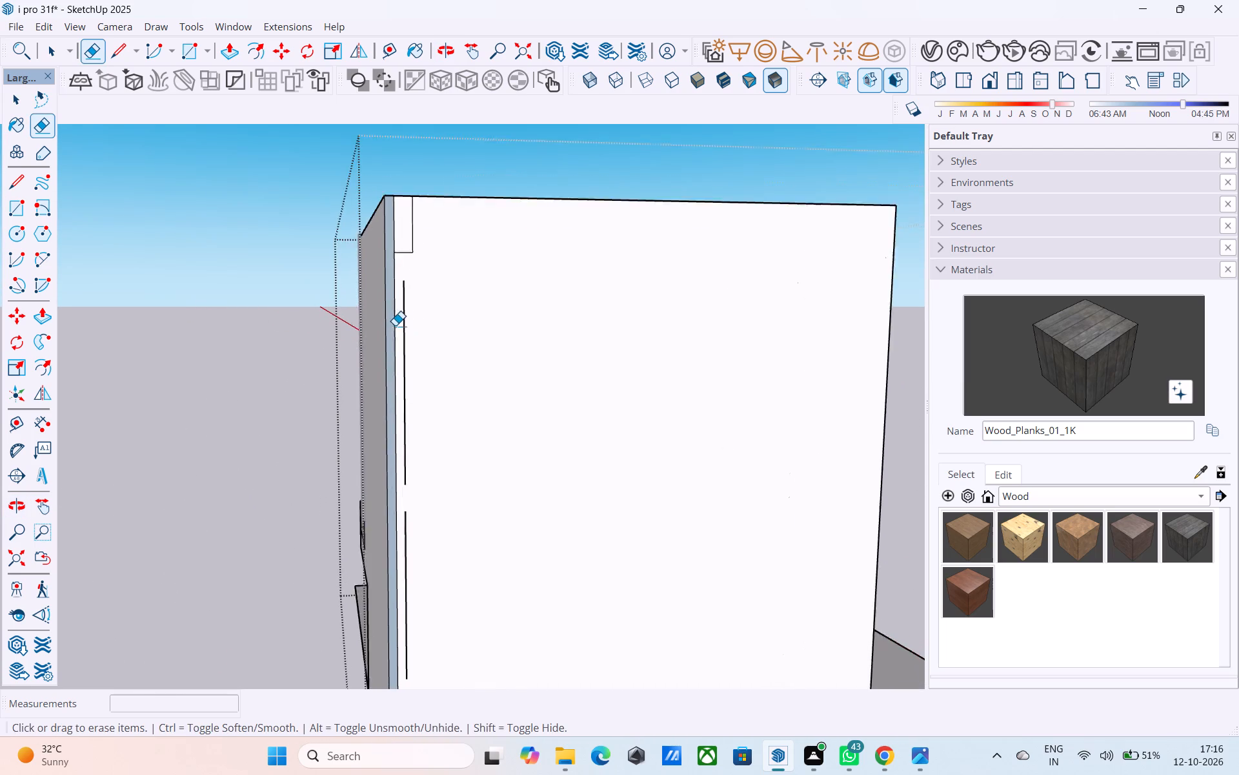
scroll(395, 325, "up", 2)
left_click(405, 331)
left_click_drag(410, 227, 409, 253)
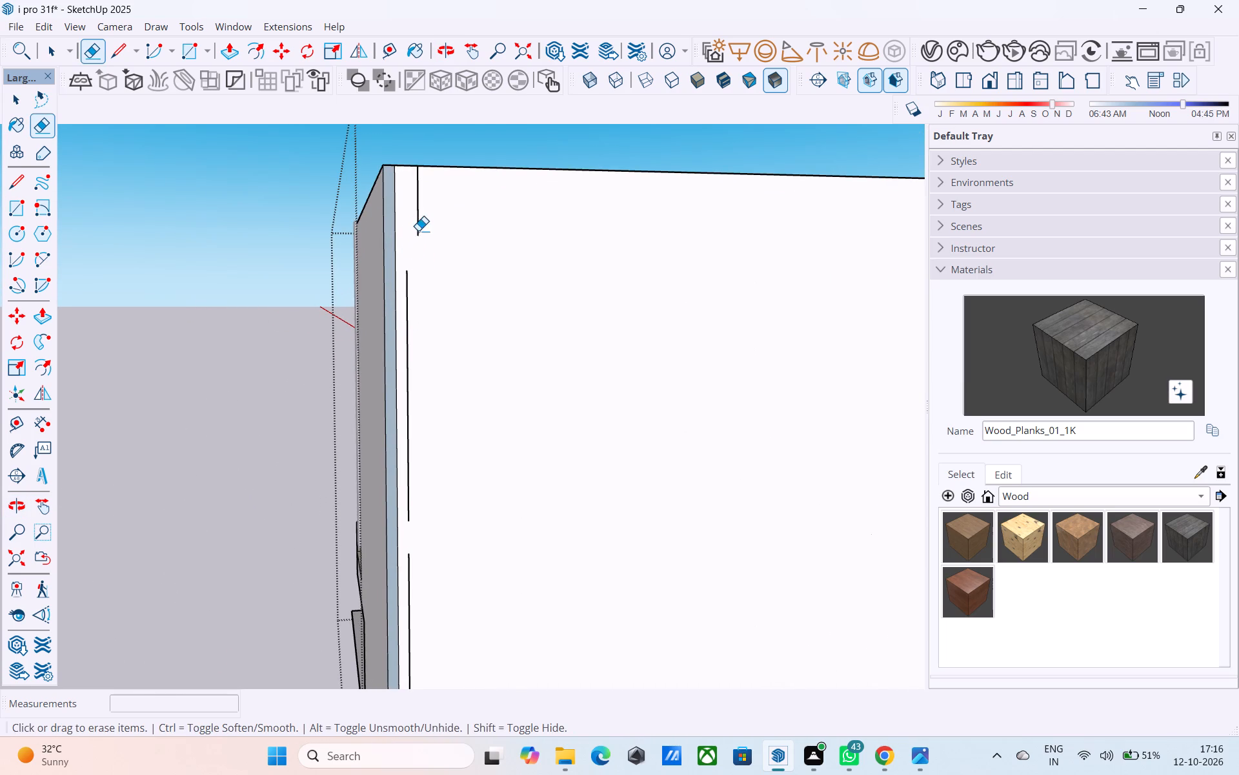
left_click(419, 229)
left_click_drag(428, 296, 408, 297)
scroll(410, 306, "down", 5)
scroll(426, 610, "up", 5)
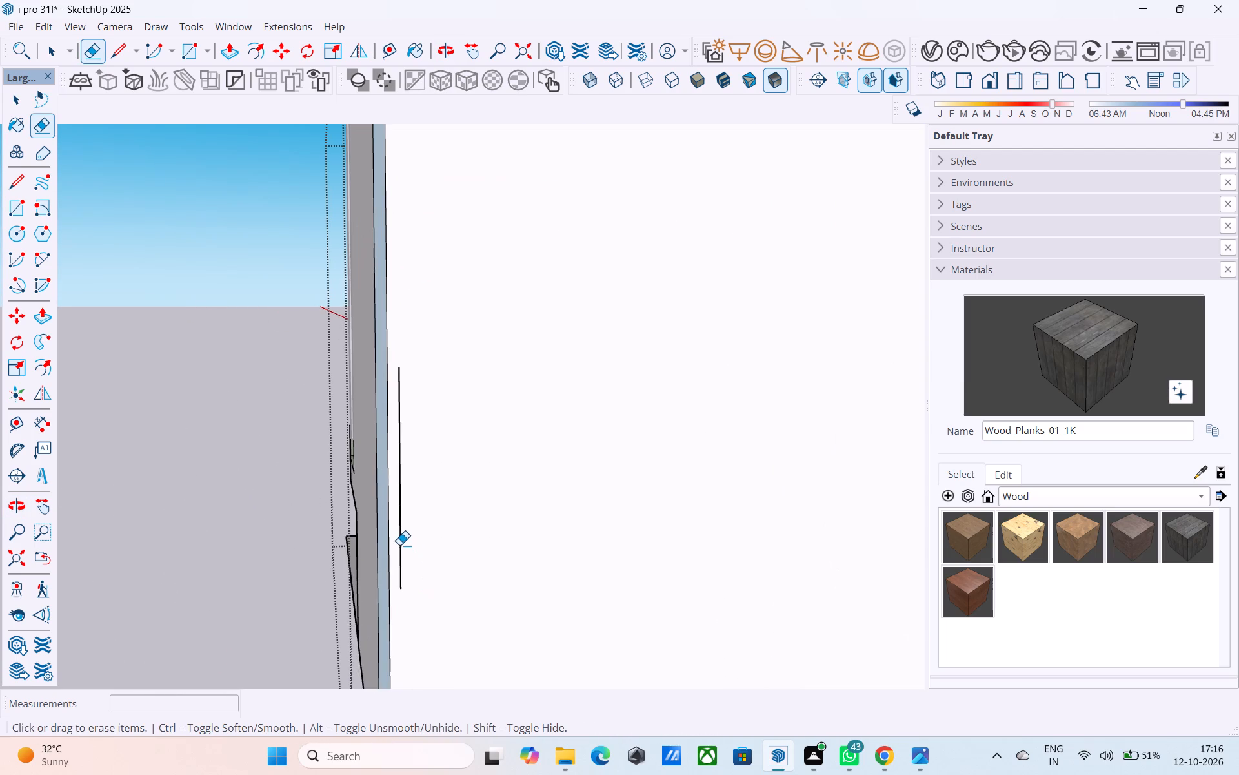
left_click(399, 542)
left_click(390, 522)
scroll(393, 530, "down", 10)
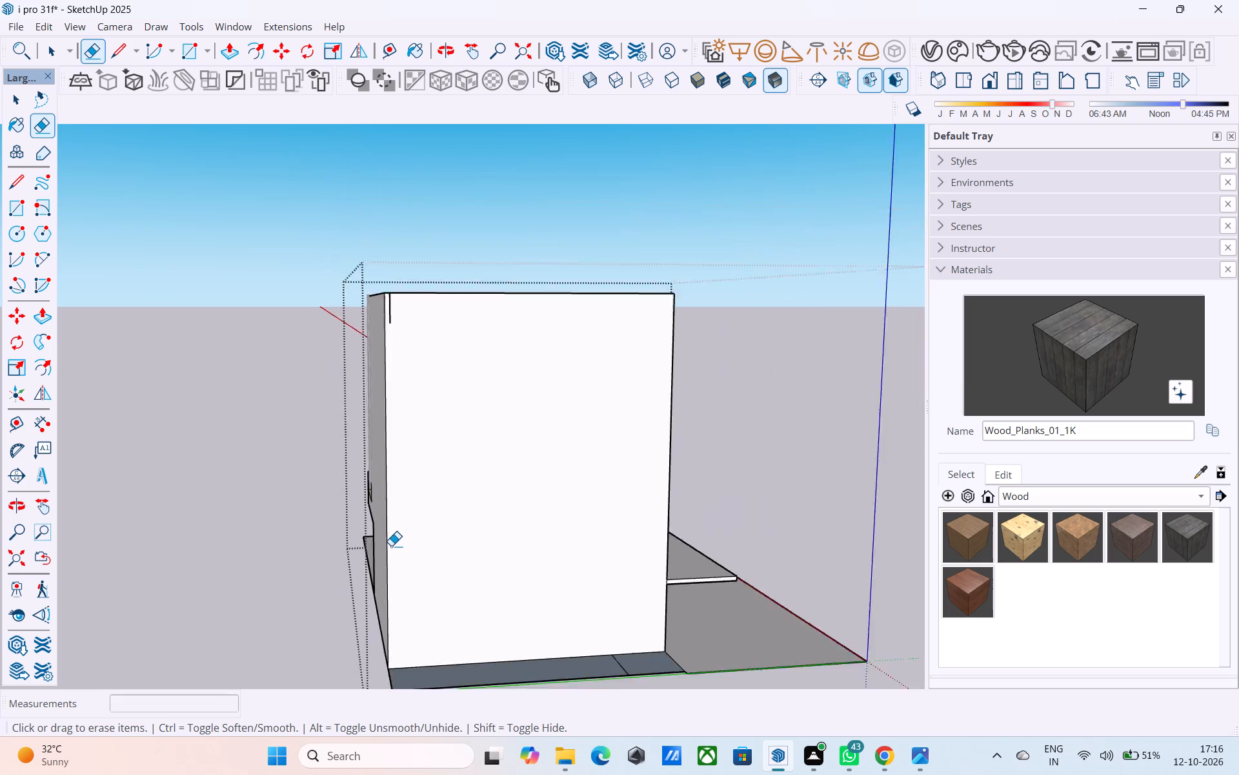
scroll(391, 546, "down", 2)
scroll(392, 411, "up", 11)
left_click(383, 318)
scroll(410, 411, "down", 3)
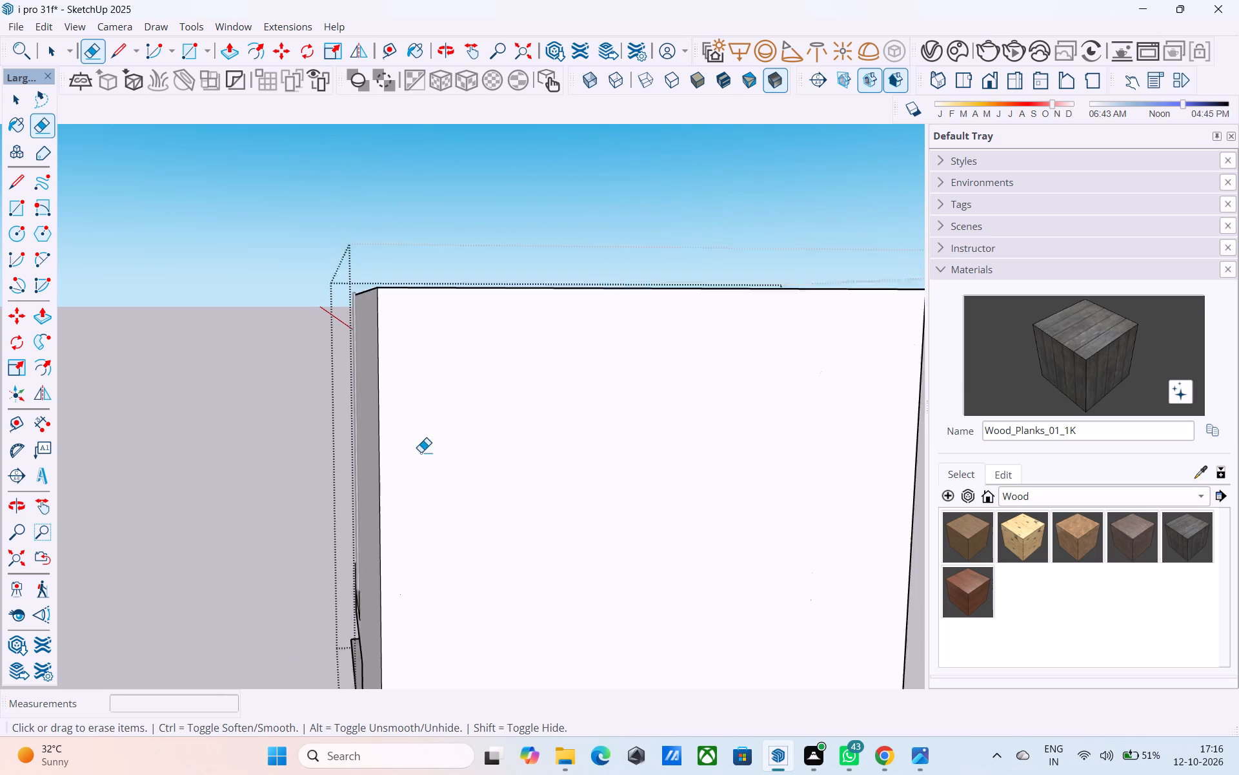
Delete the short edge crossing the narrow ground strip beside the building's tall side wall.
scroll(421, 452, "down", 2)
middle_click_drag(438, 462, 603, 509)
scroll(436, 506, "down", 6)
key("space")
middle_click_drag(539, 460, 218, 594)
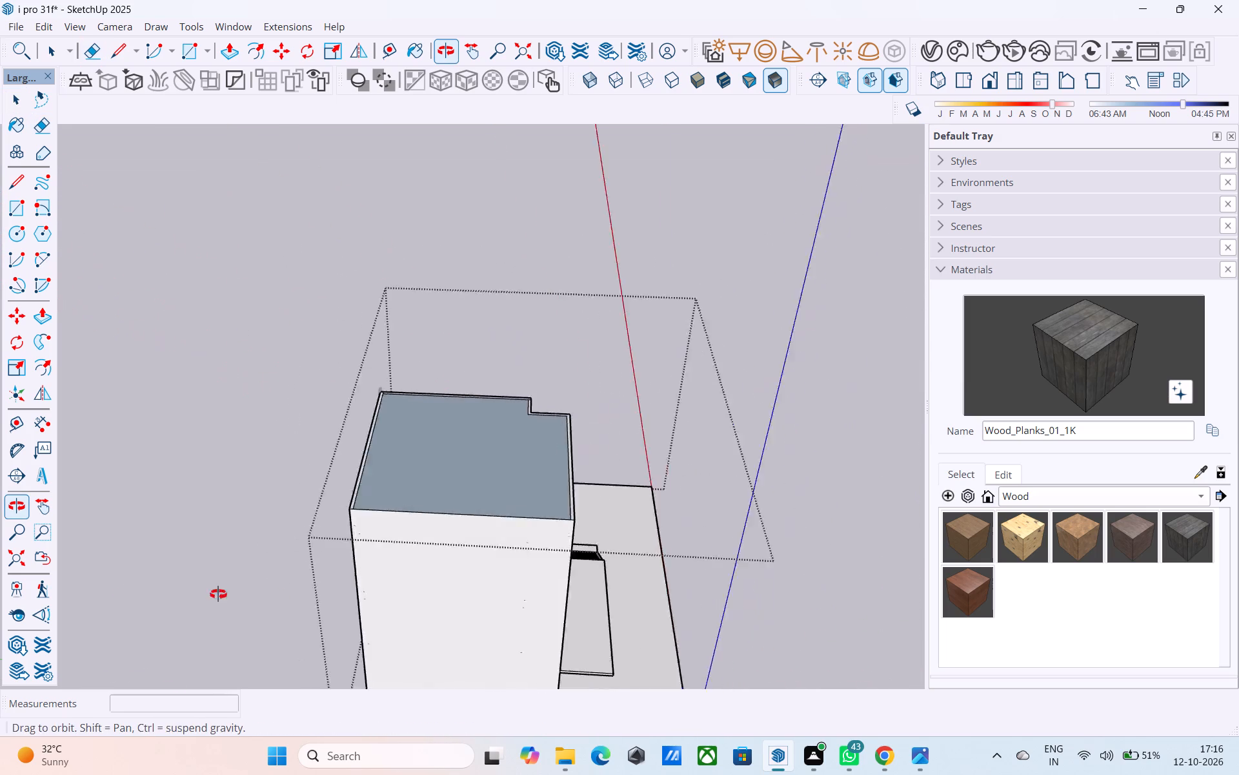
middle_click_drag(218, 594, 35, 596)
middle_click_drag(487, 444, 103, 454)
middle_click_drag(314, 397, 750, 342)
scroll(694, 351, "down", 3)
middle_click_drag(553, 502, 408, 474)
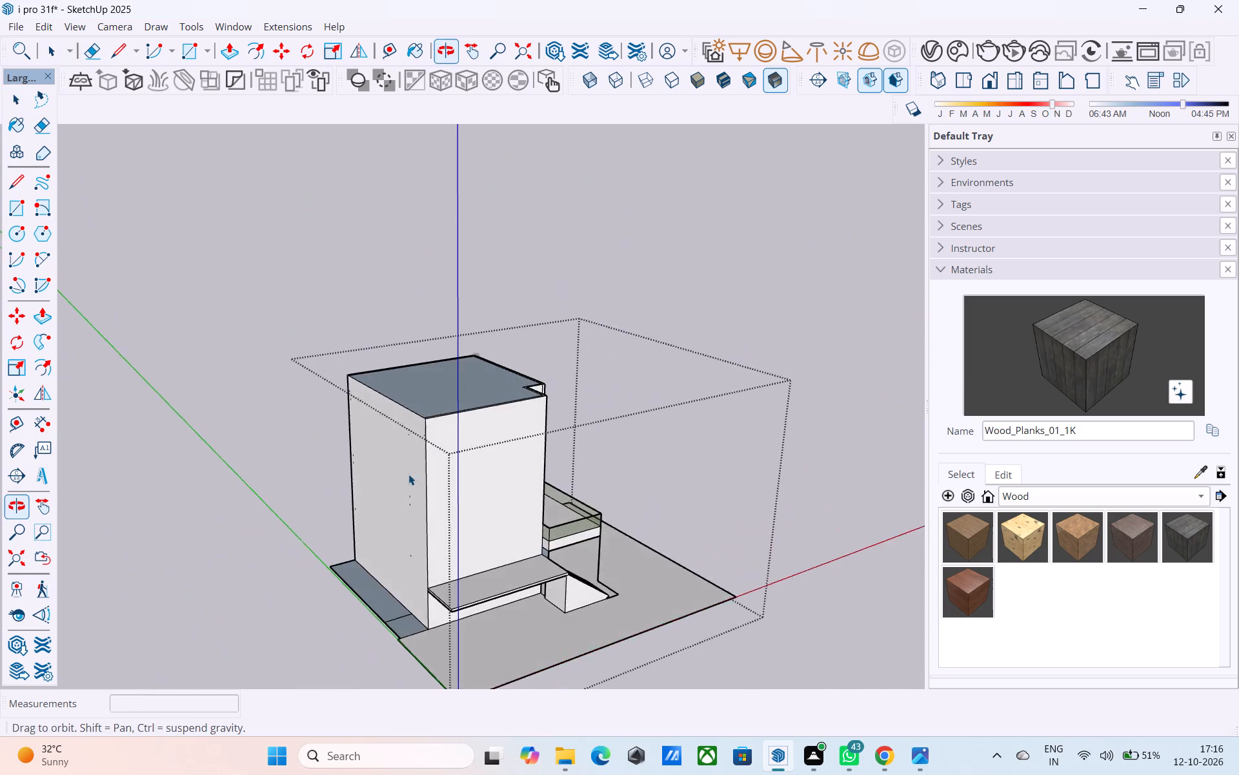
middle_click_drag(408, 474, 416, 451)
middle_click_drag(371, 619, 402, 558)
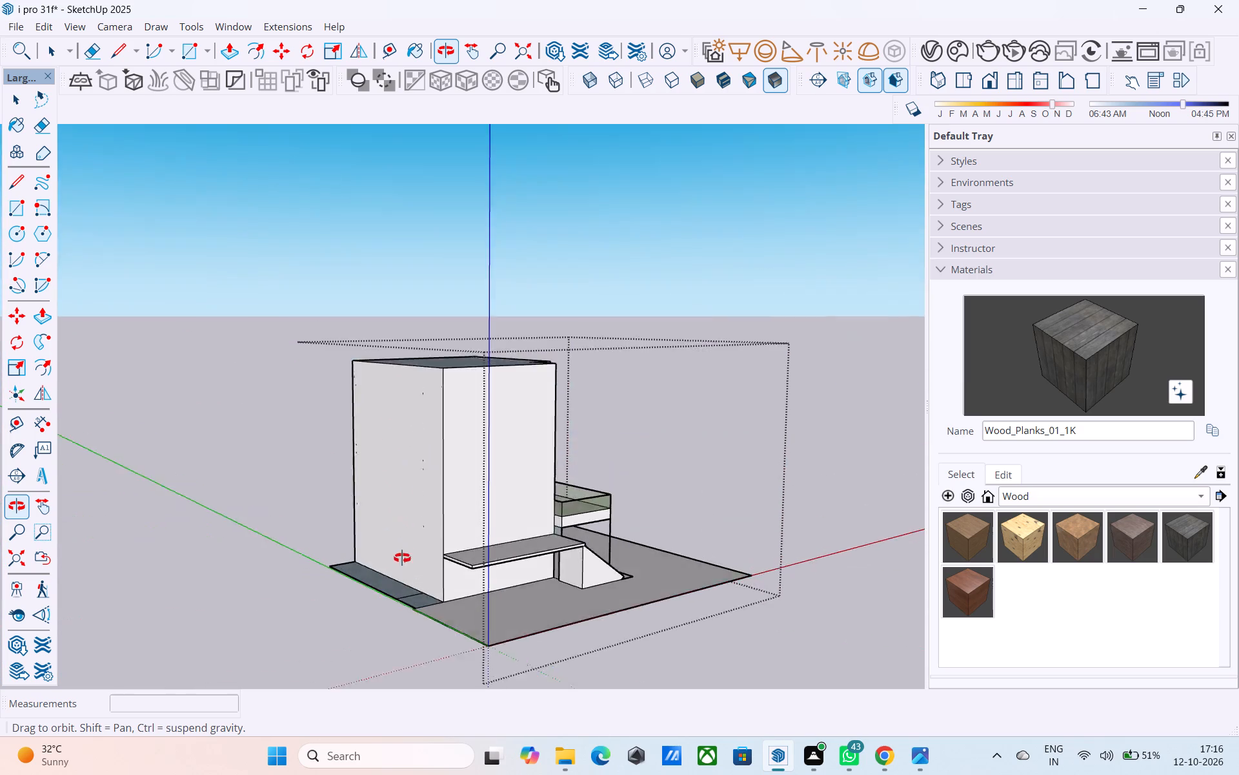
middle_click_drag(402, 558, 420, 651)
scroll(423, 640, "up", 4)
left_click(423, 630)
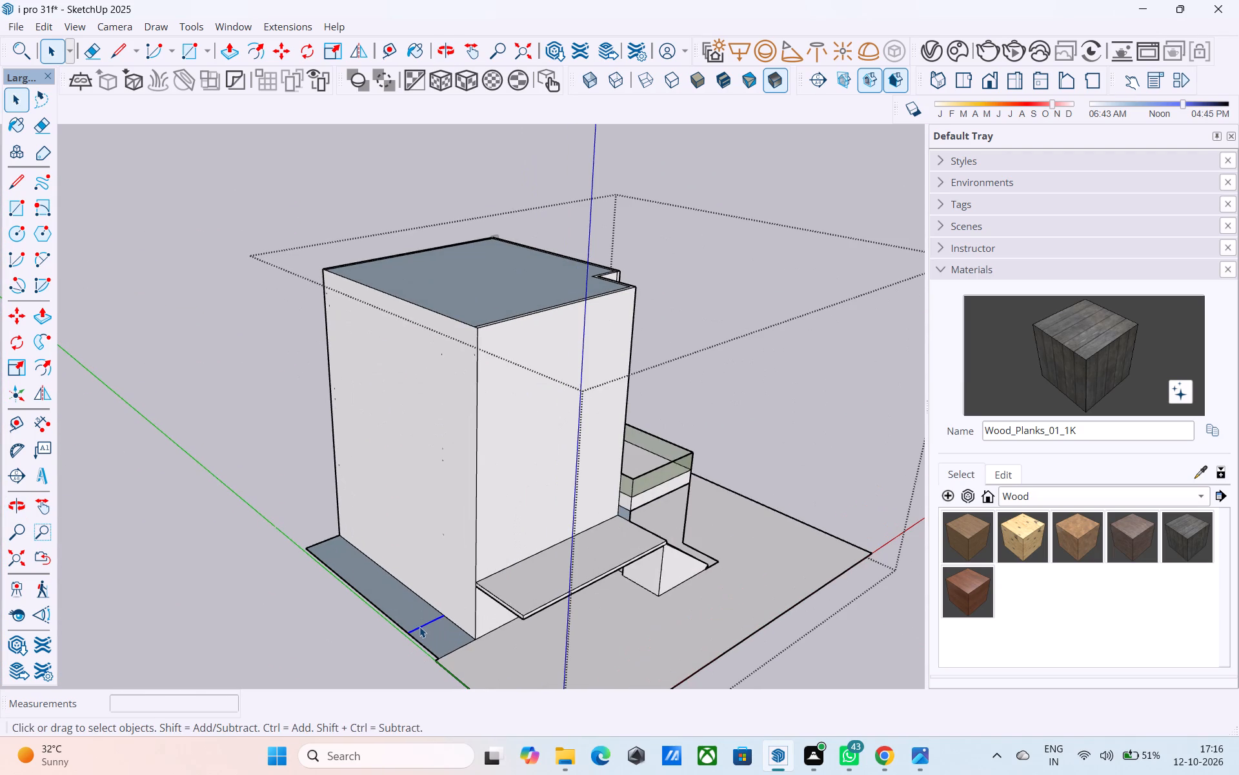
key("Delete")
Reverse the face of the narrow ground strip beside the building.
left_click(419, 626)
right_click(419, 625)
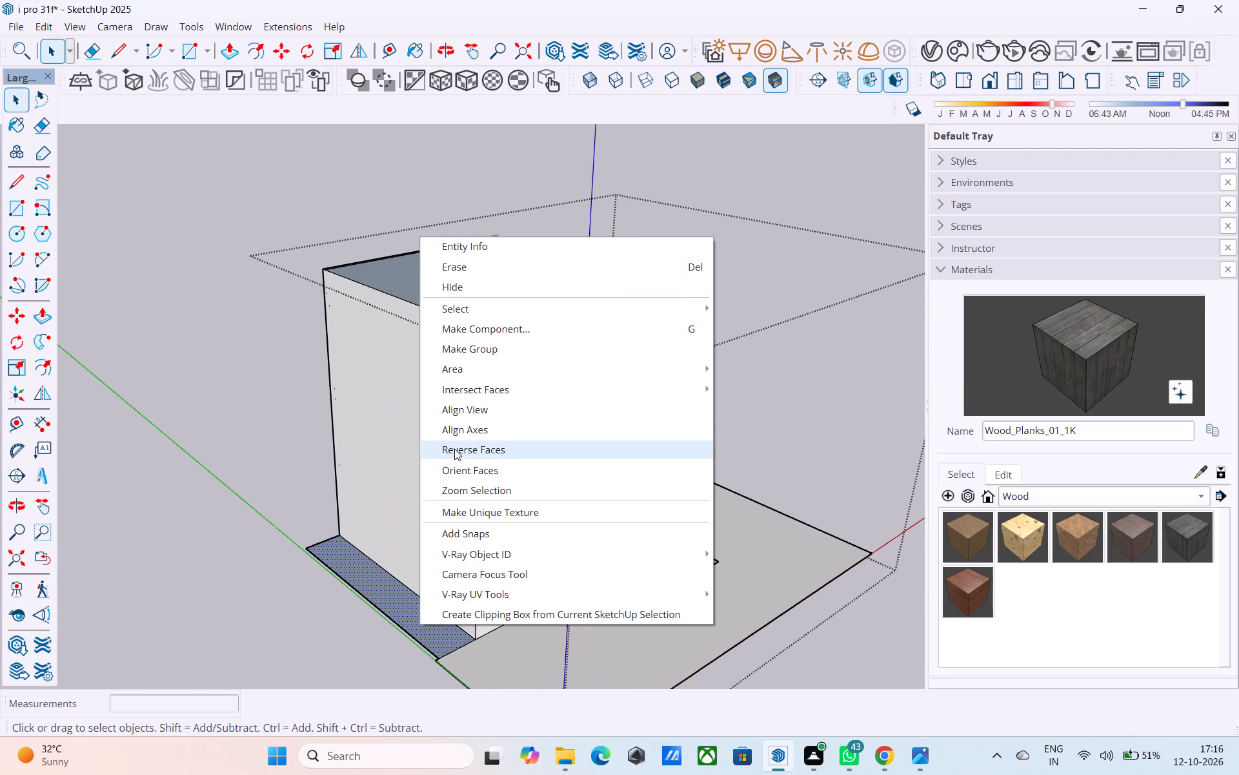
left_click(465, 453)
Draw a 1' 6" vertical edge joining the rear ends of the two diagonal floor lines beside the upper room's wood-clad side.
scroll(347, 477, "down", 5)
middle_click_drag(254, 495, 125, 488)
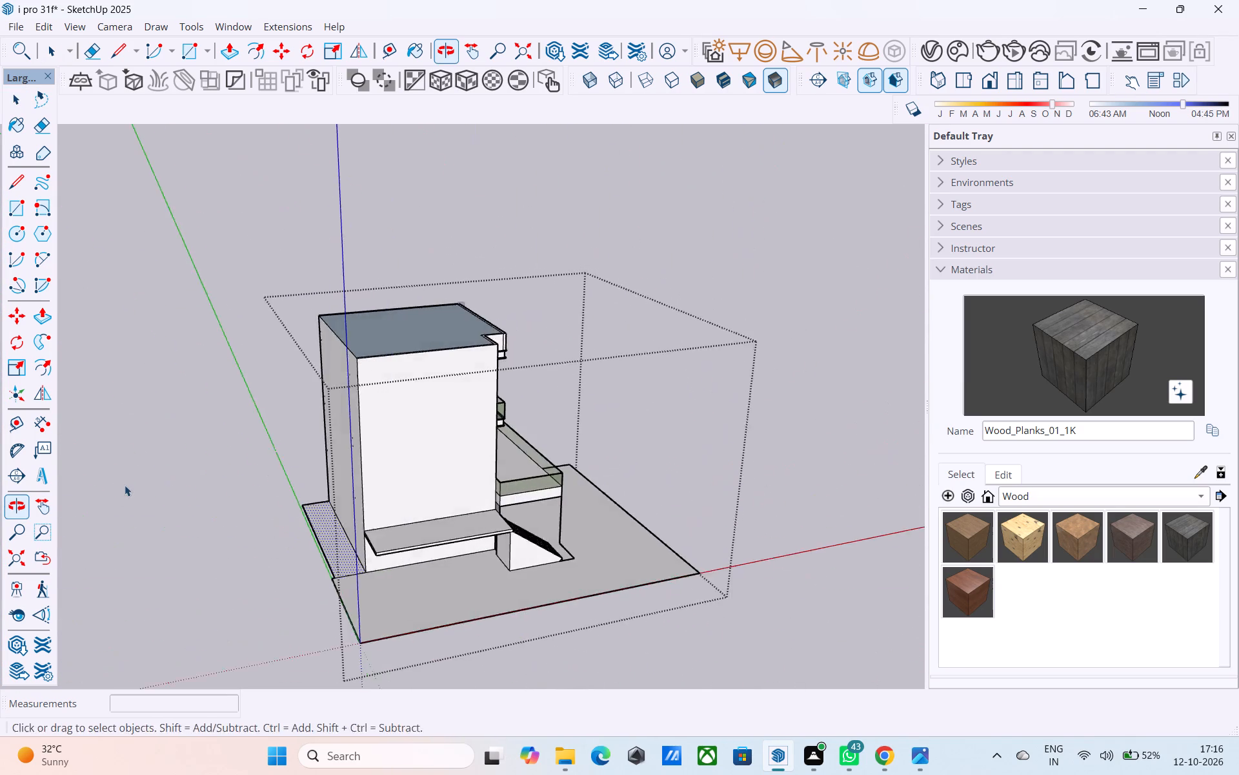
middle_click_drag(546, 460, 100, 460)
middle_click_drag(843, 429, 599, 375)
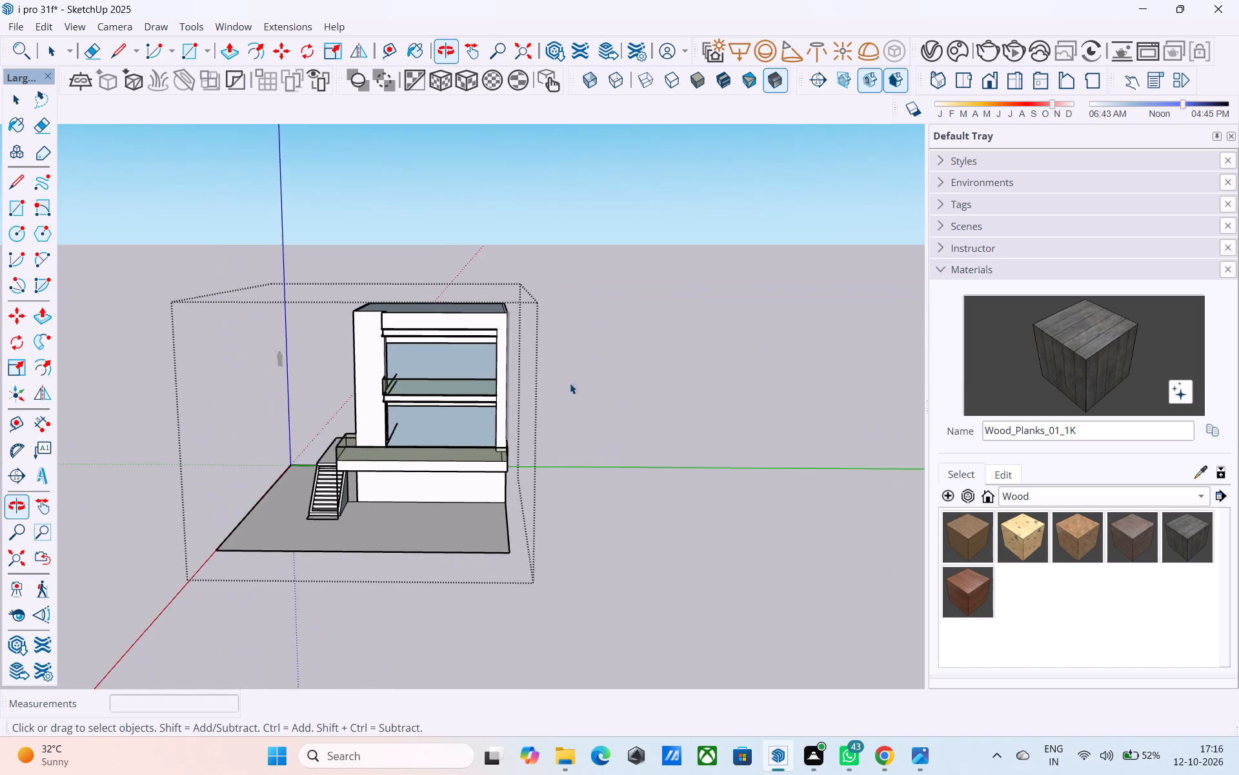
scroll(540, 386, "up", 7)
middle_click_drag(395, 406, 521, 402)
scroll(521, 402, "up", 1)
middle_click_drag(430, 408, 481, 398, "shift")
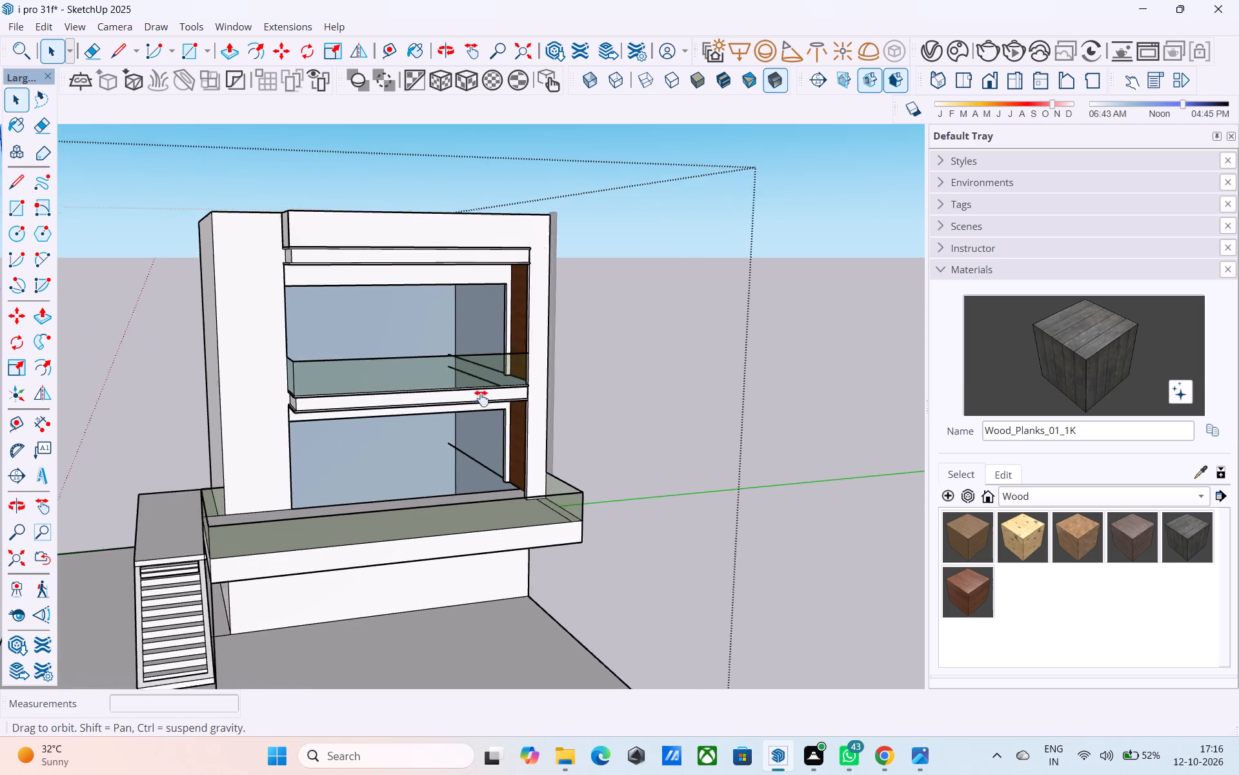
middle_click_drag(481, 398, 473, 433, "shift")
key("l")
scroll(520, 345, "up", 6)
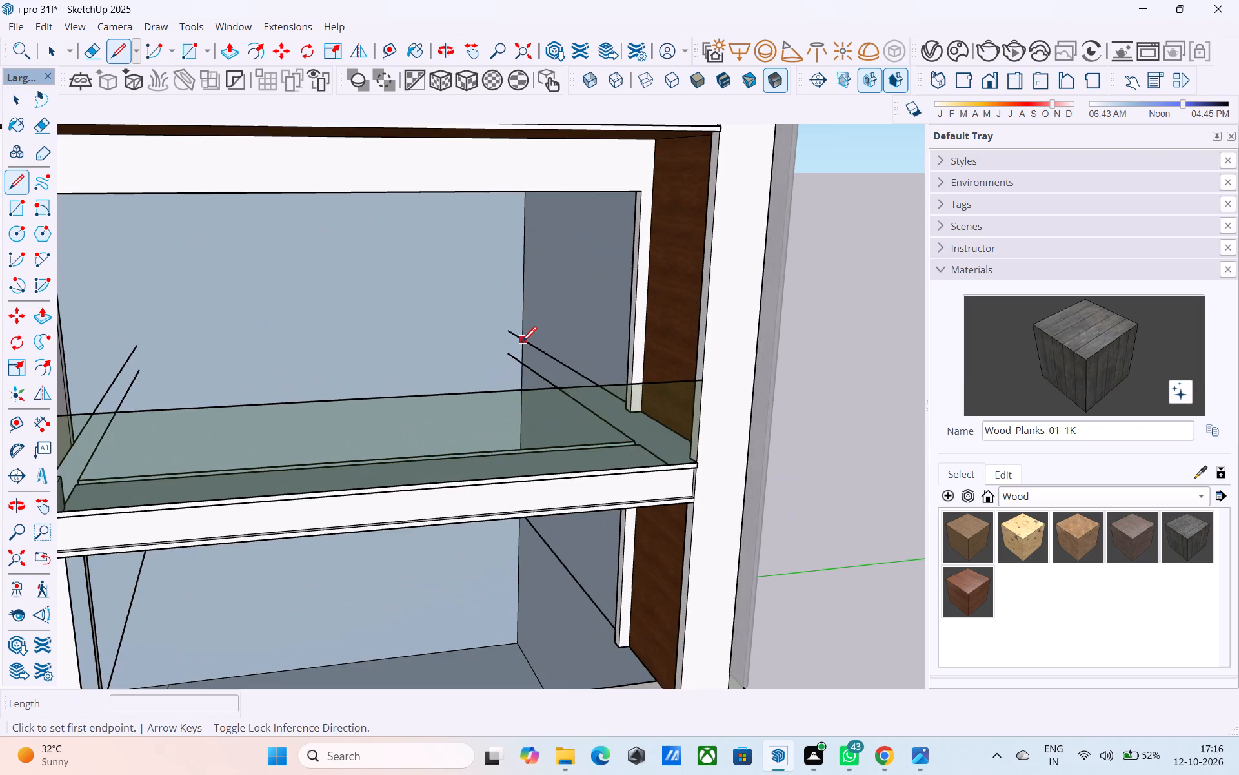
left_click(523, 332)
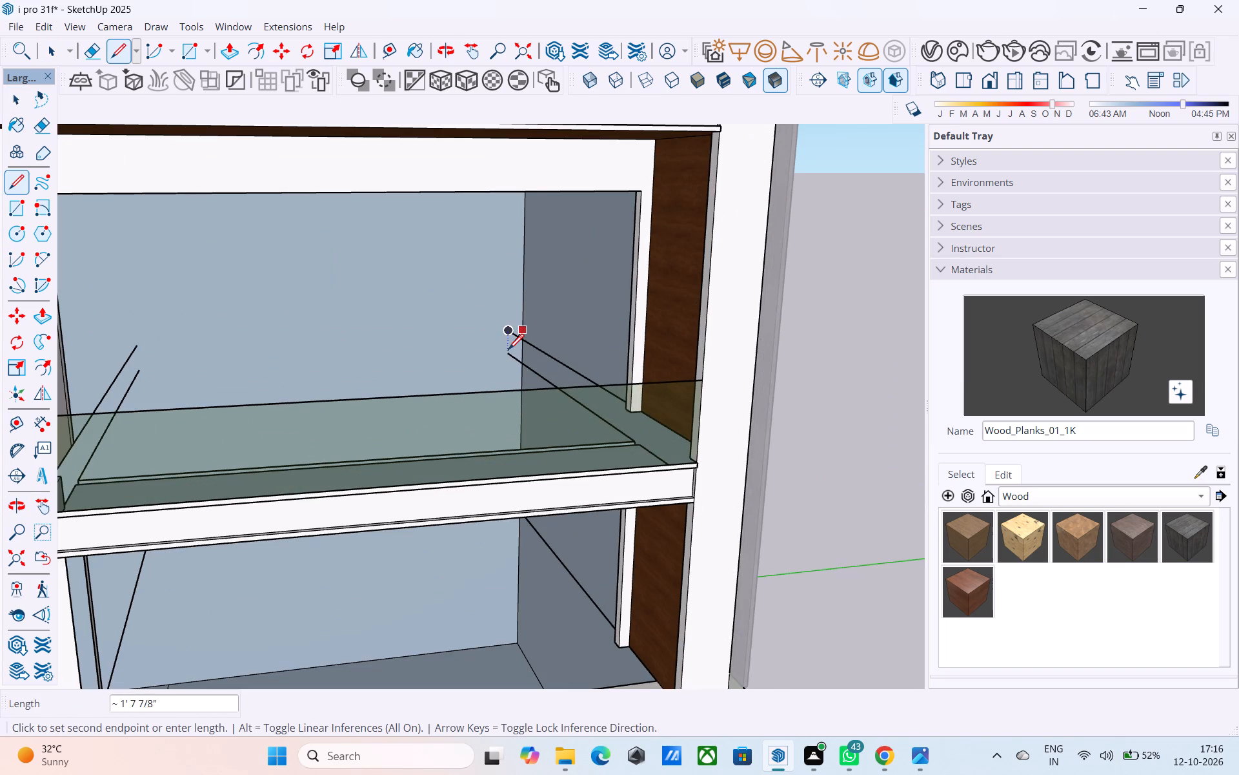
left_click(509, 357)
left_click(508, 335)
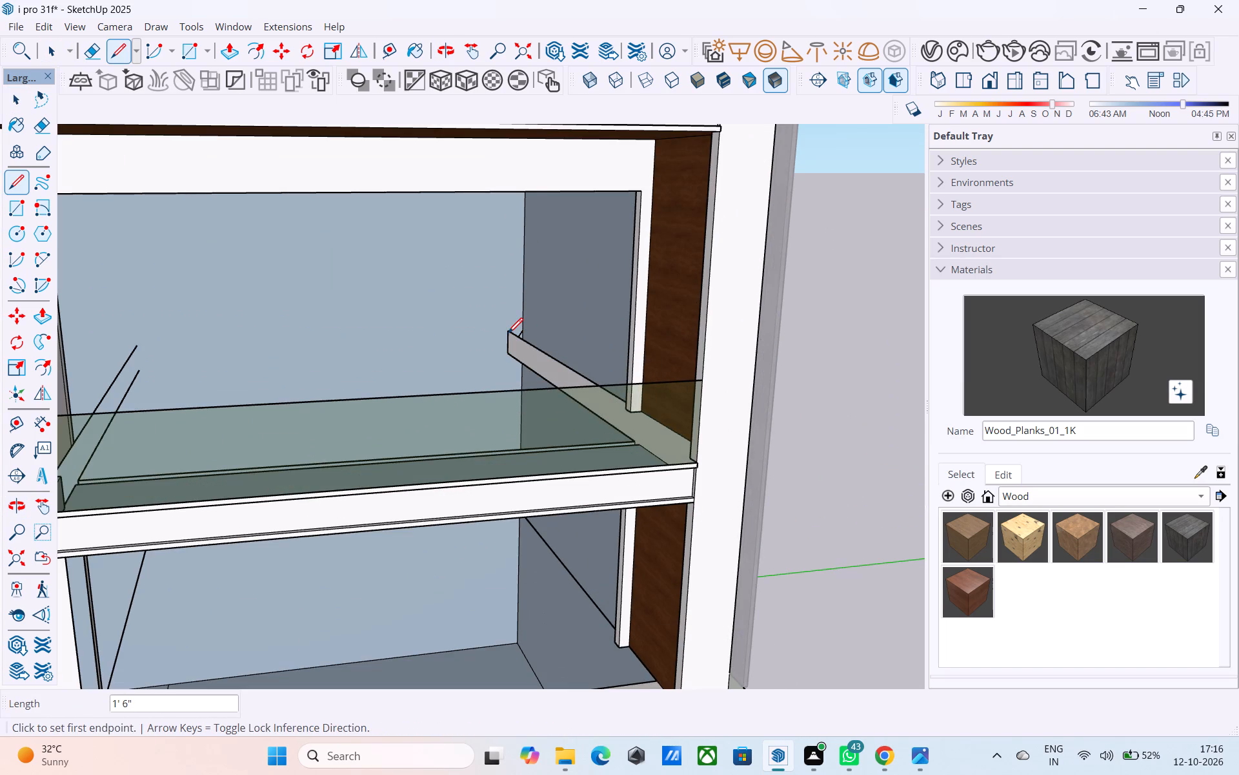
Close the upper room's floor slab with two 23' rear edges and a 1' 6" vertical edge at its opposite rear corner.
left_click(142, 373)
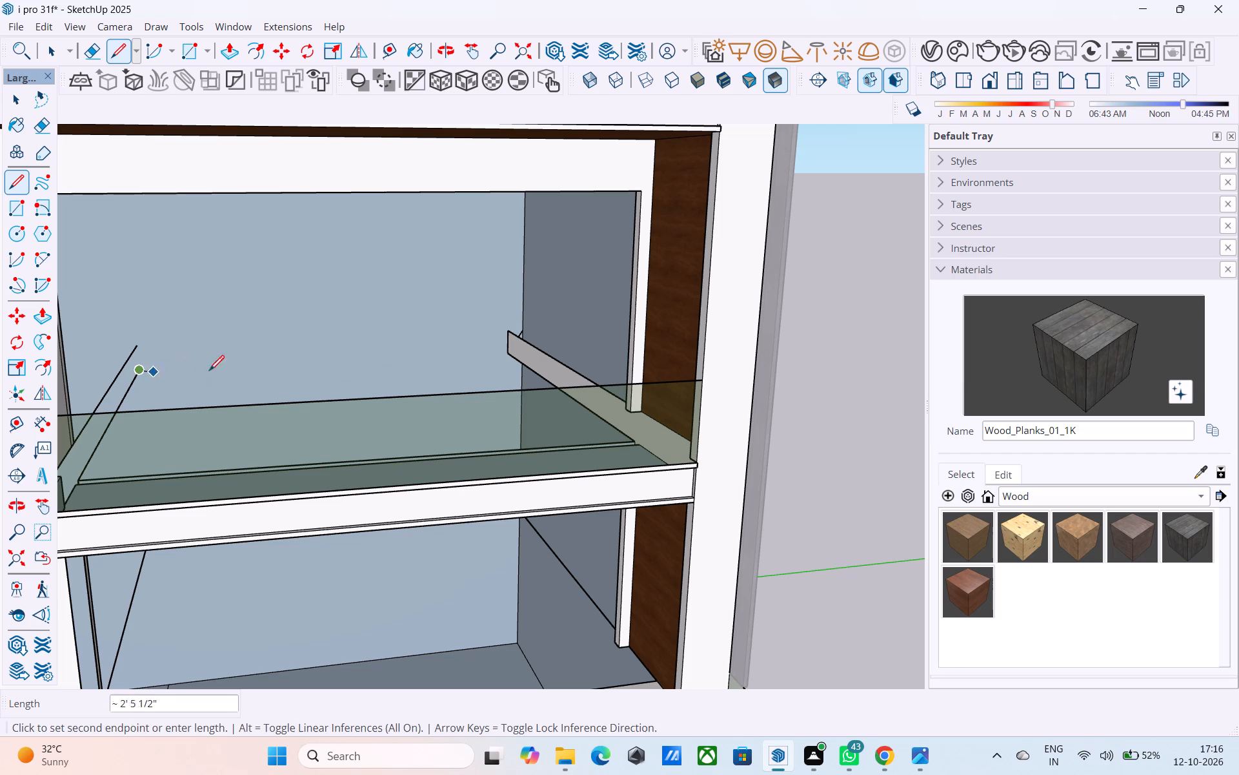
left_click(501, 358)
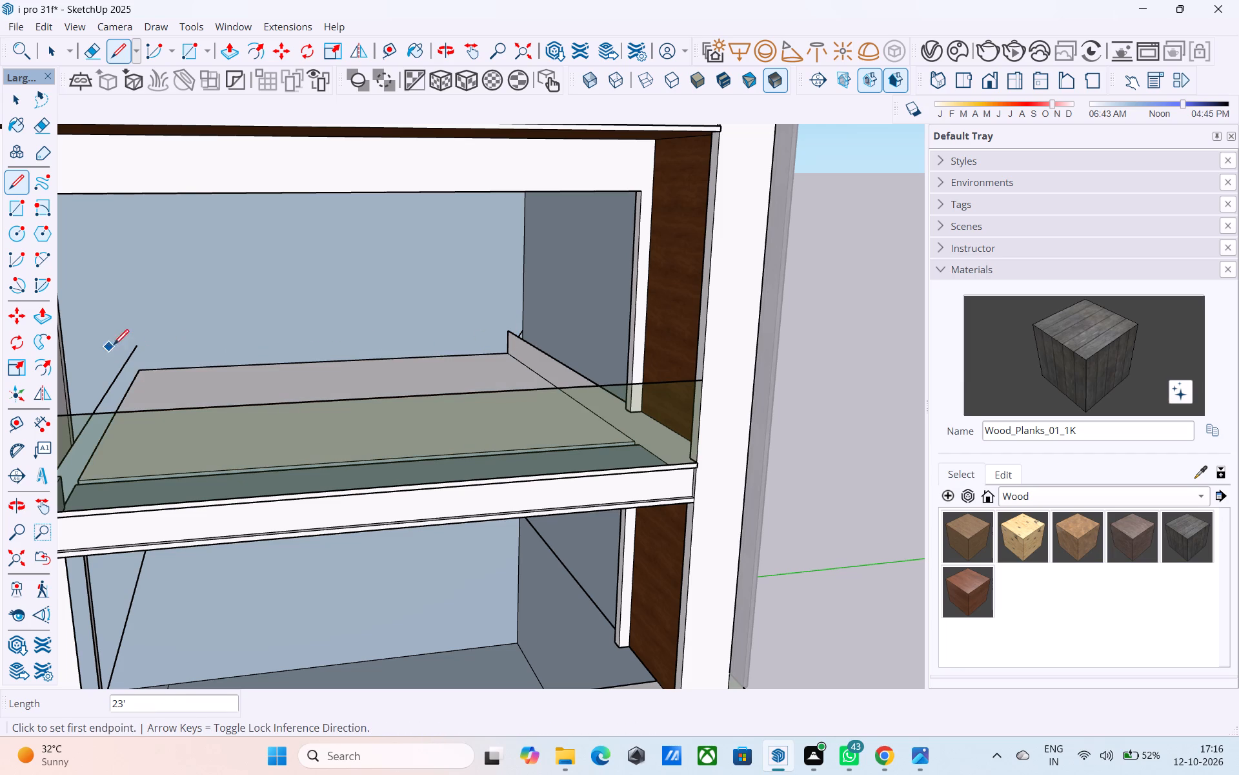
left_click(134, 346)
left_click(501, 329)
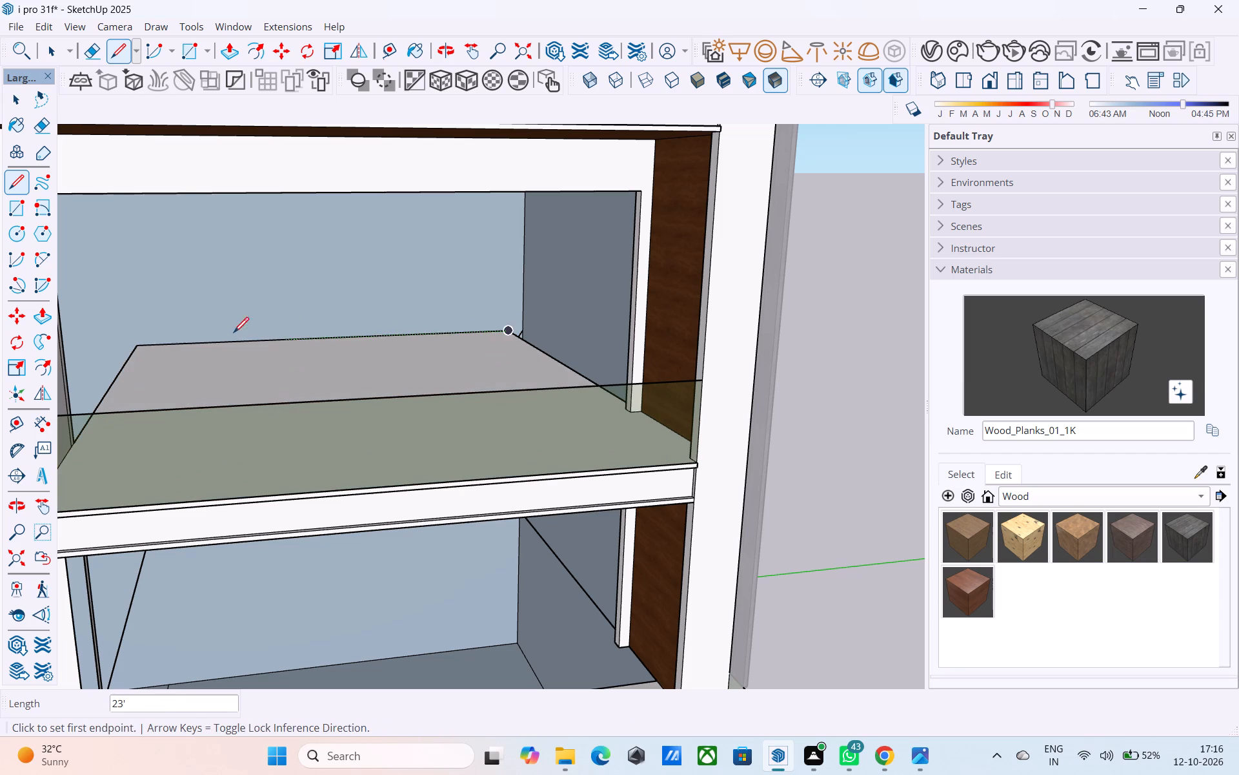
middle_click_drag(227, 338, 252, 345)
scroll(247, 342, "up", 11)
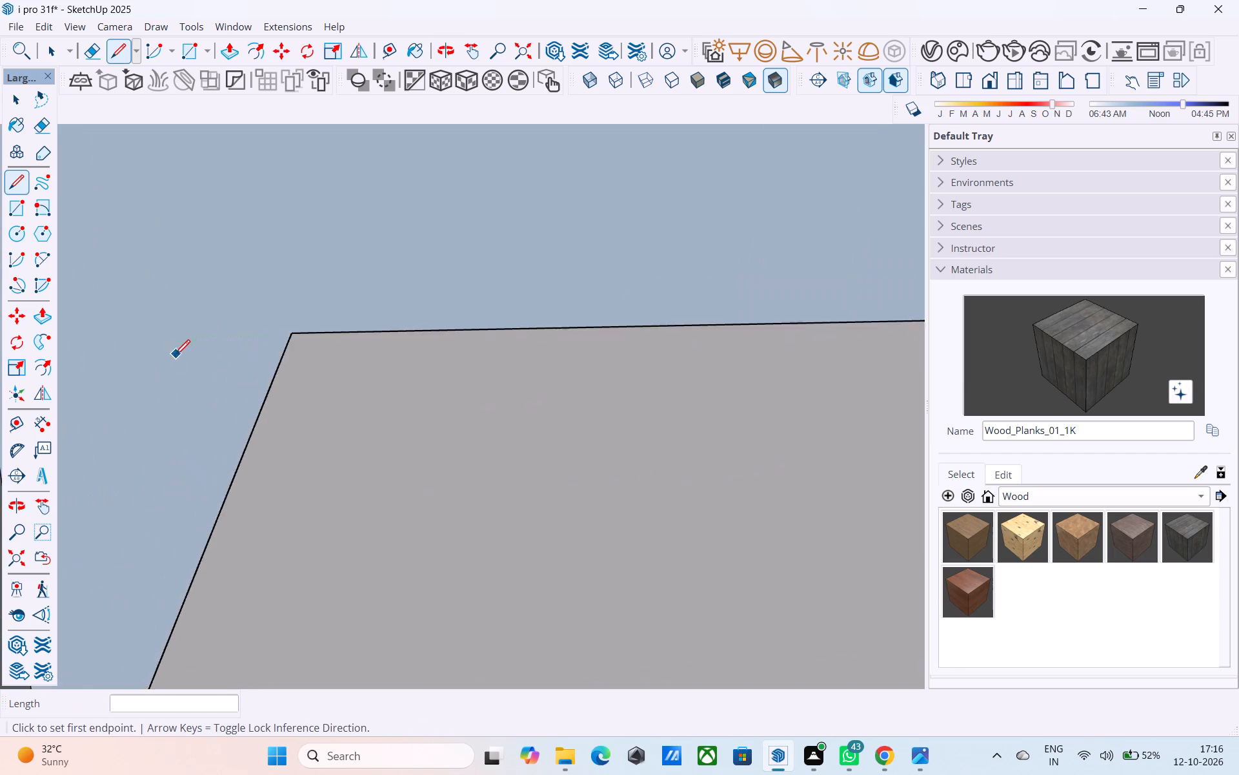
middle_click_drag(190, 364, 296, 379)
left_click(292, 410)
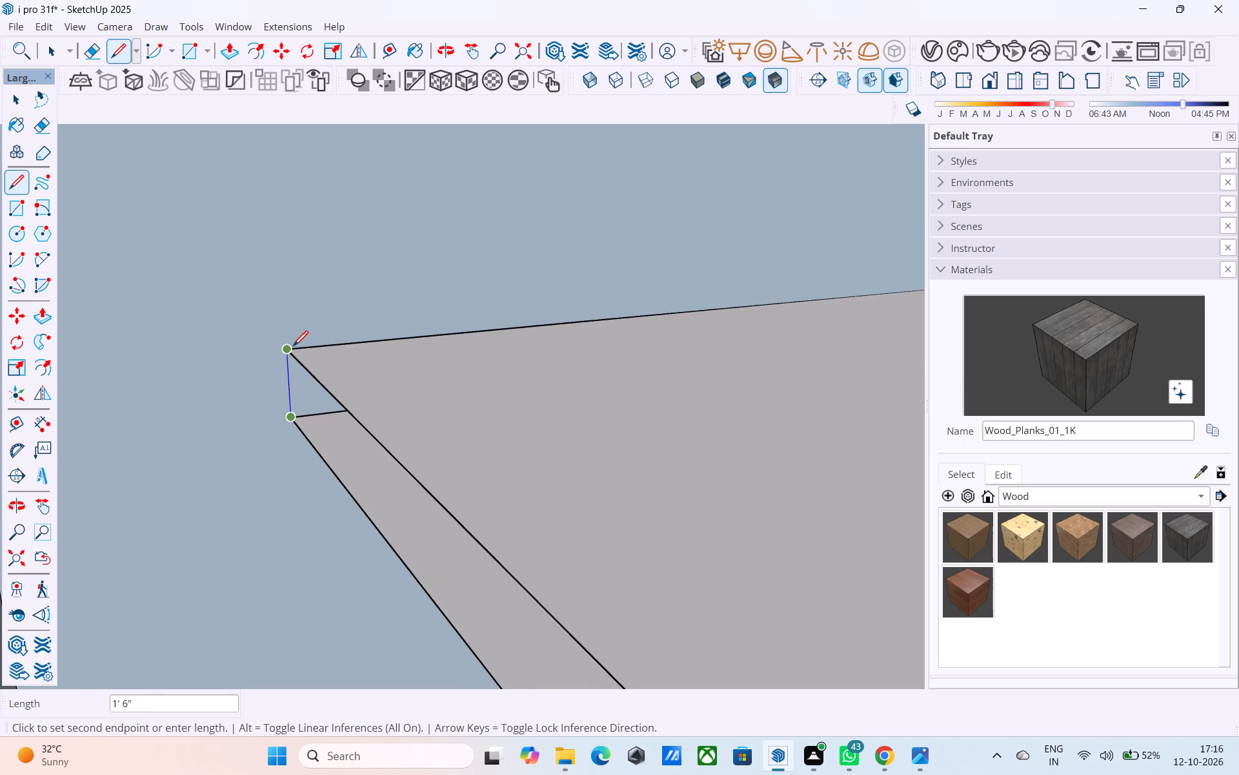
left_click(293, 347)
Draw the vertical rear edge from the loose ceiling line's end to the floor corner, closing the upper room's first side wall.
middle_click_drag(443, 371, 354, 323)
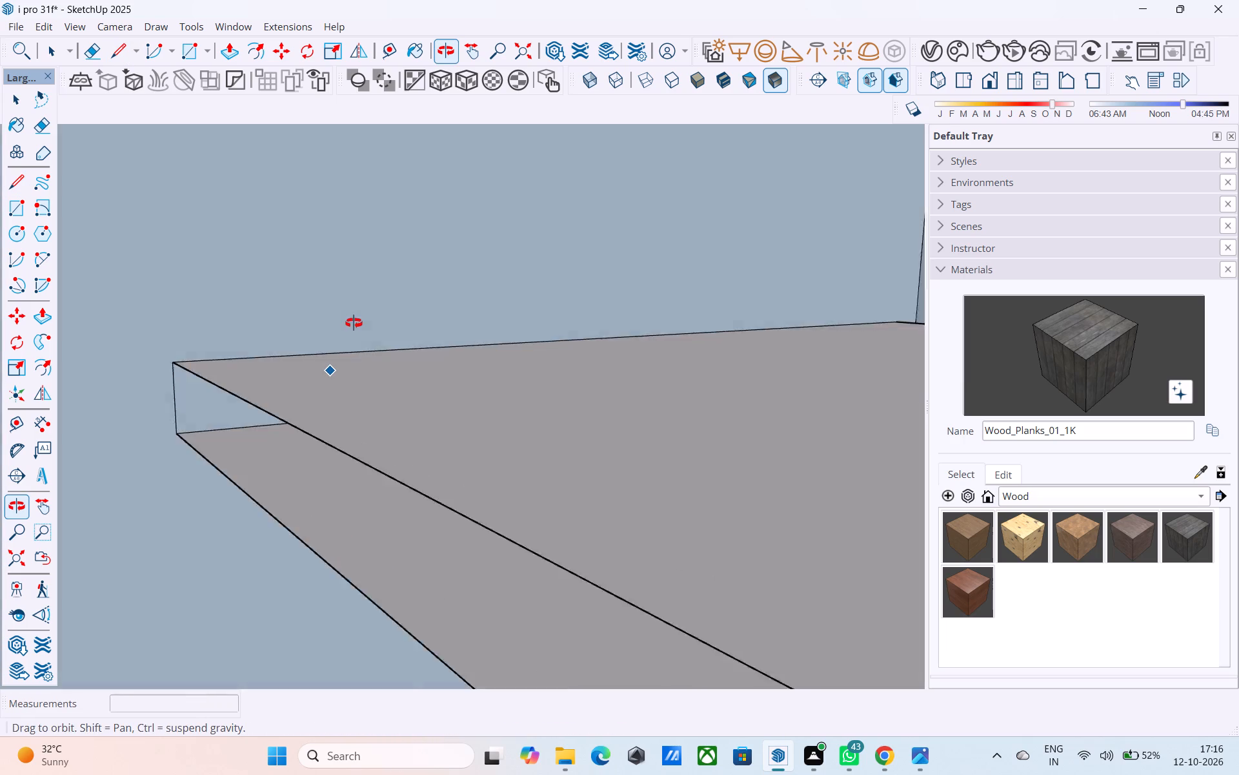
middle_click_drag(354, 323, 270, 315)
scroll(331, 299, "down", 11)
middle_click_drag(457, 361, 249, 346)
scroll(256, 347, "down", 10)
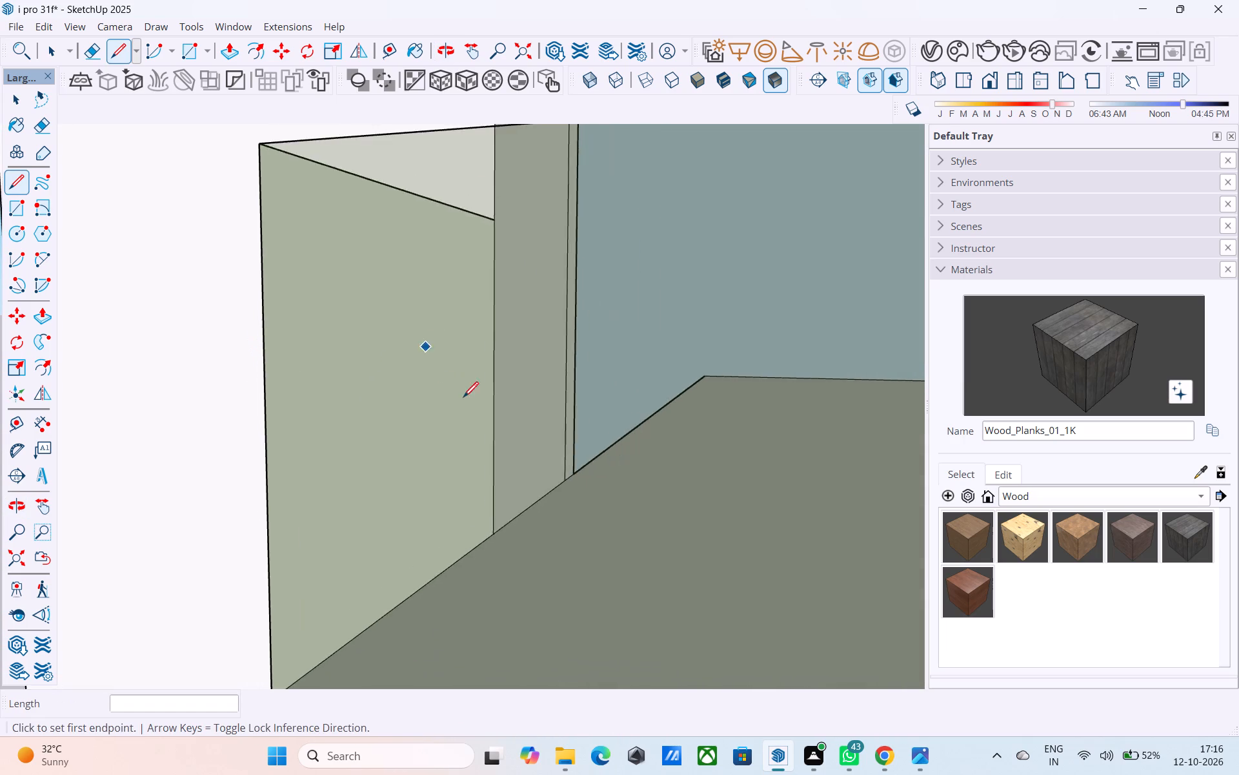
scroll(463, 398, "down", 9)
middle_click_drag(643, 340, 539, 496)
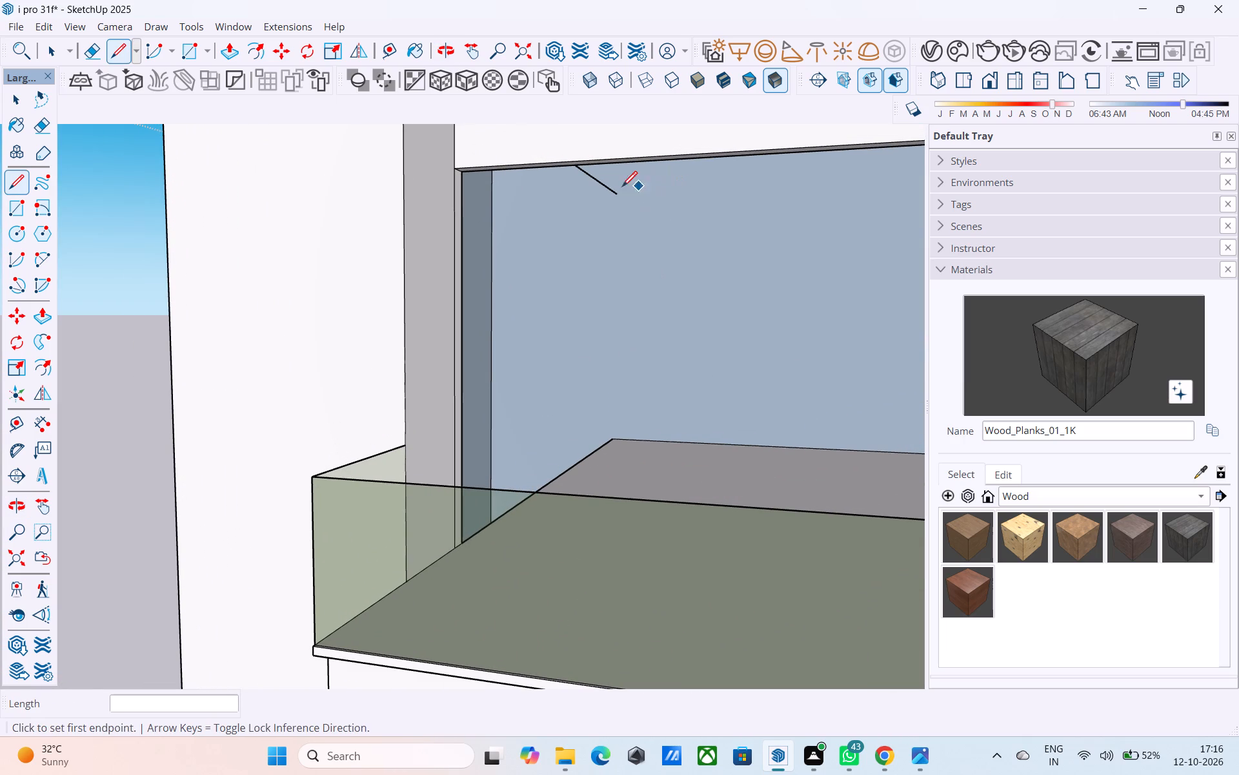
left_click(616, 189)
left_click(619, 446)
Draw the 23' rear ceiling edge and the opposite vertical rear edge, closing the upper room's ceiling and second side wall.
middle_click_drag(736, 389, 545, 344, "shift")
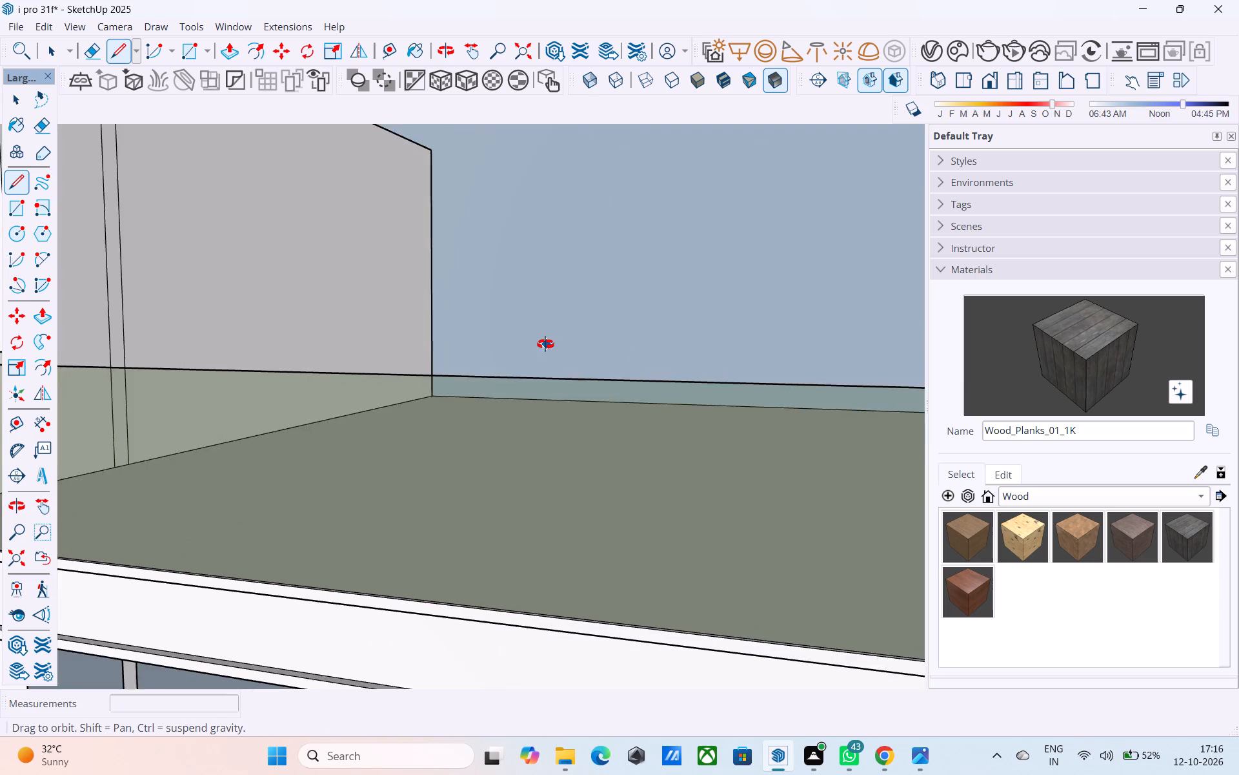
middle_click_drag(545, 344, 529, 407, "shift")
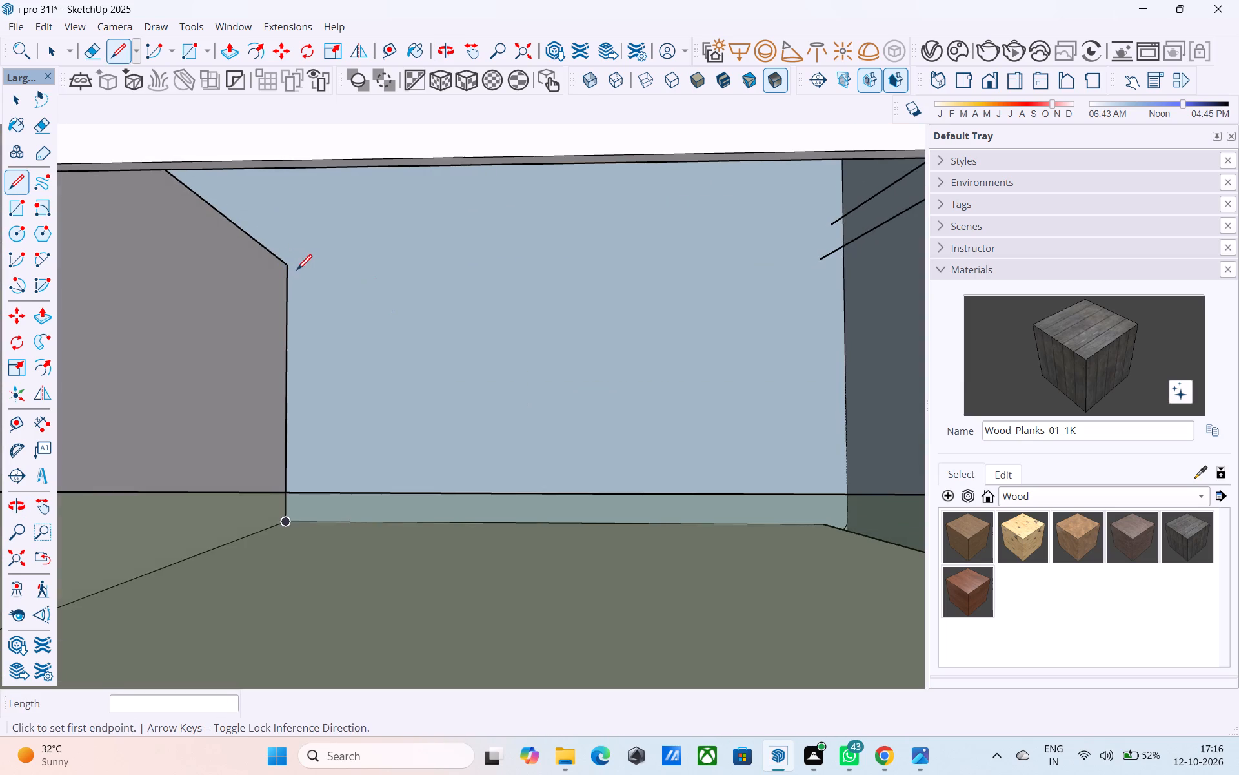
left_click(289, 265)
left_click(827, 260)
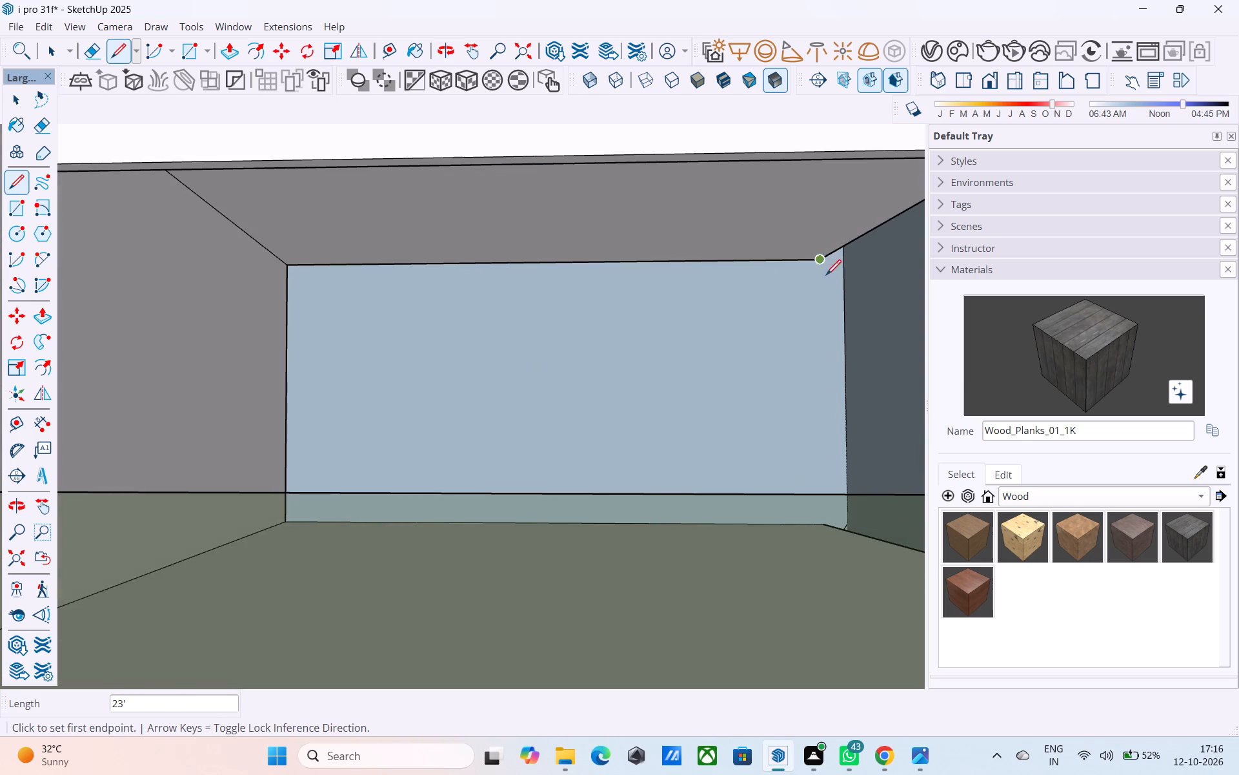
left_click(822, 263)
middle_click_drag(861, 476, 858, 535)
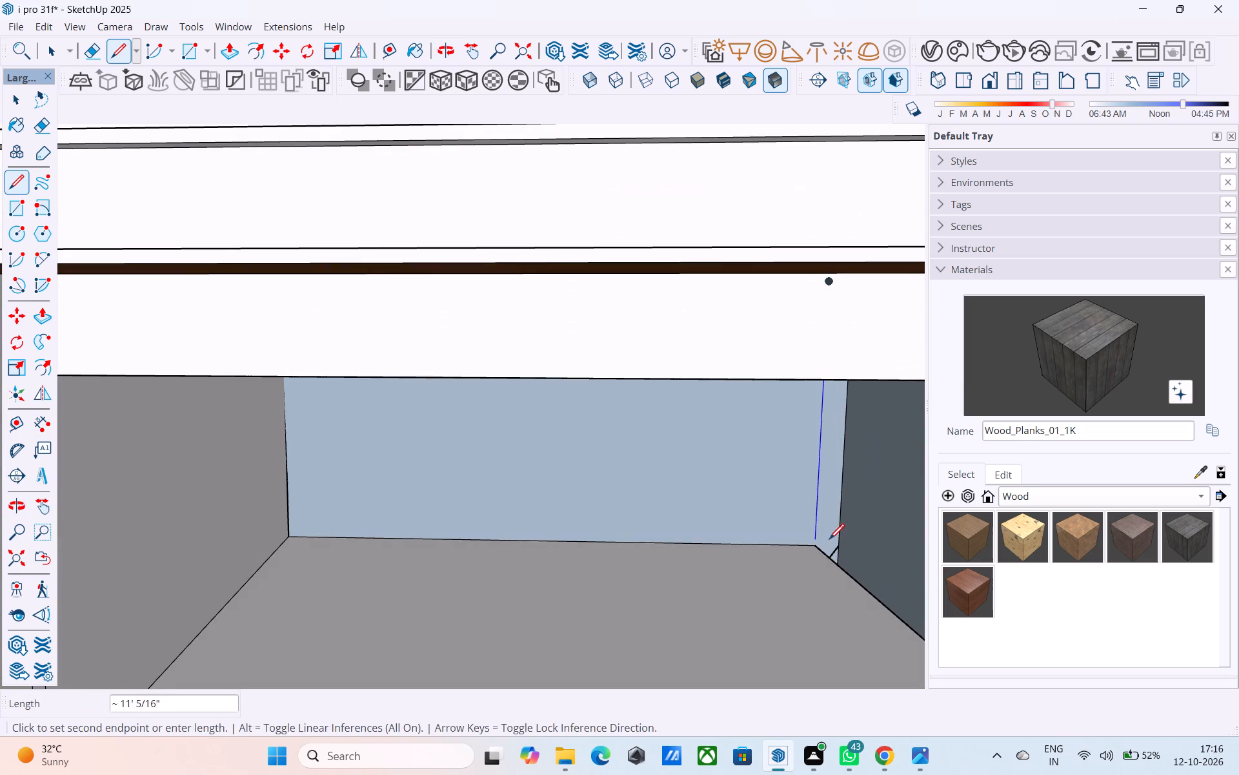
left_click(816, 552)
Reverse the rear wall face behind the upper and lower rooms.
scroll(764, 499, "down", 2)
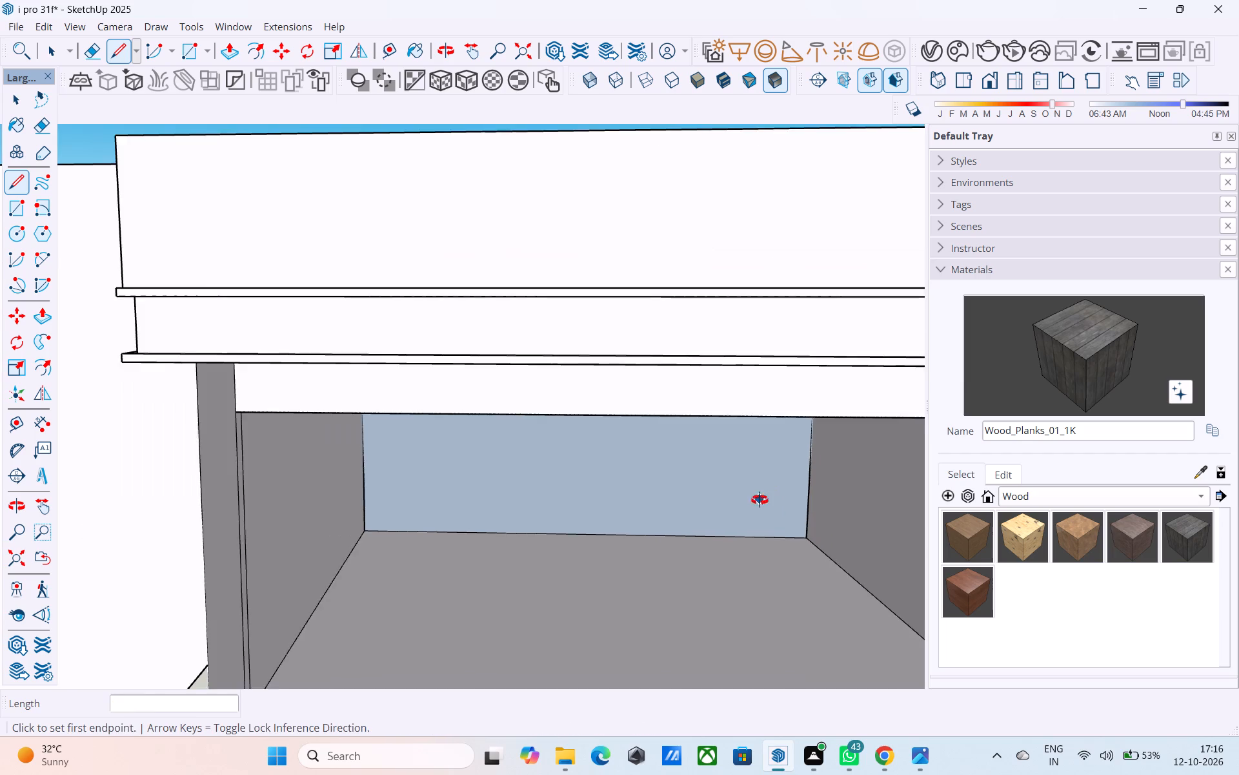
middle_click_drag(760, 500, 692, 389)
key("space")
left_click(637, 367)
right_click(638, 348)
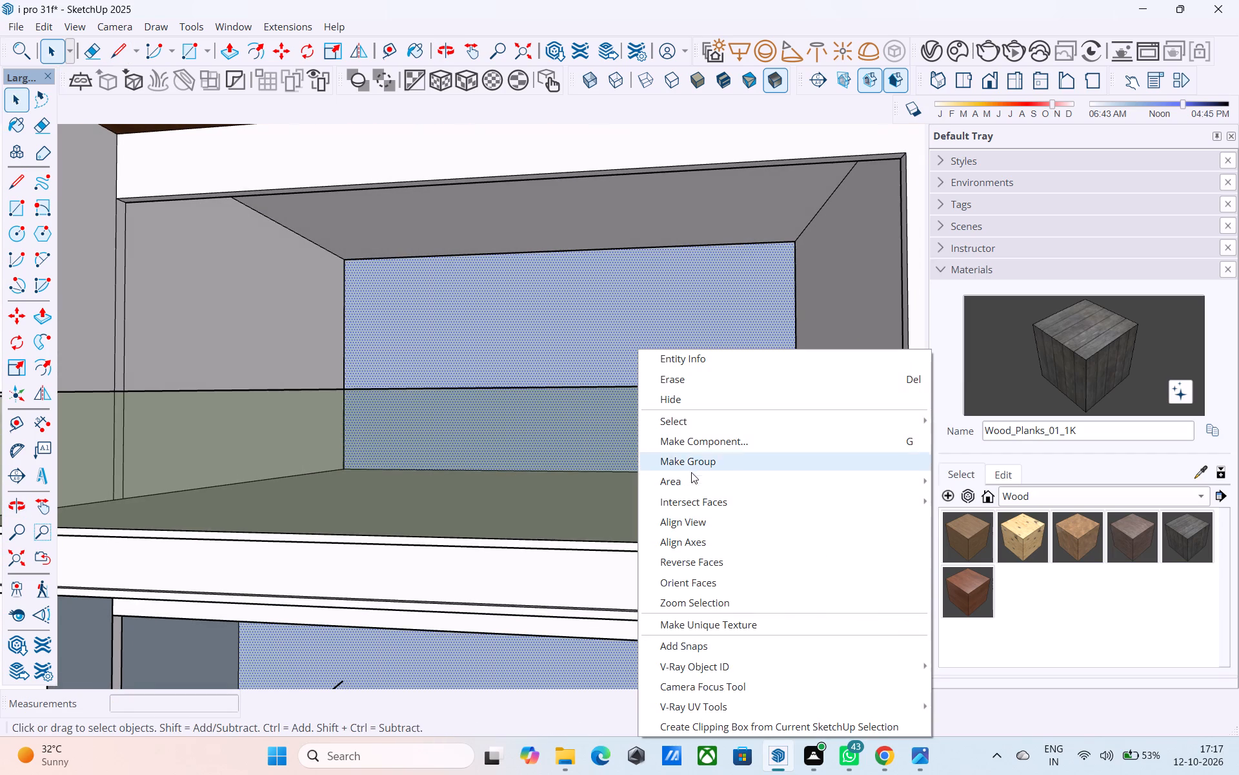
left_click(714, 564)
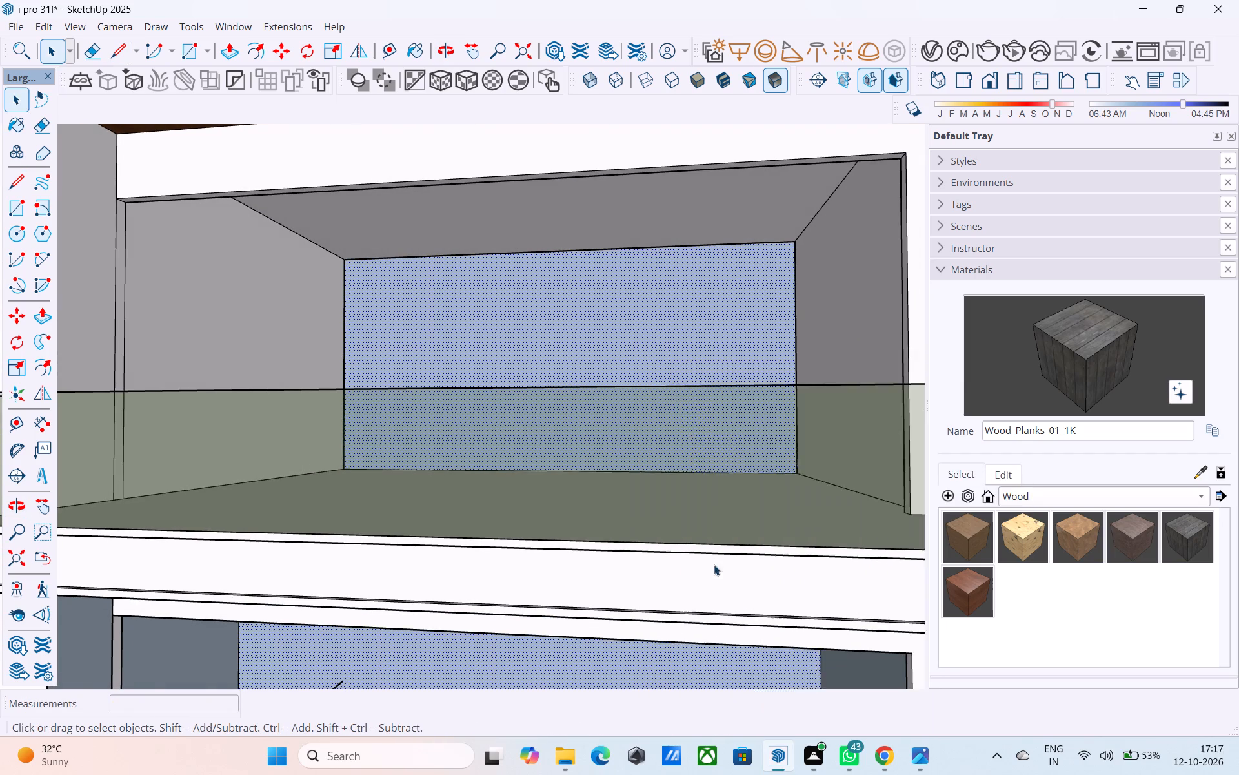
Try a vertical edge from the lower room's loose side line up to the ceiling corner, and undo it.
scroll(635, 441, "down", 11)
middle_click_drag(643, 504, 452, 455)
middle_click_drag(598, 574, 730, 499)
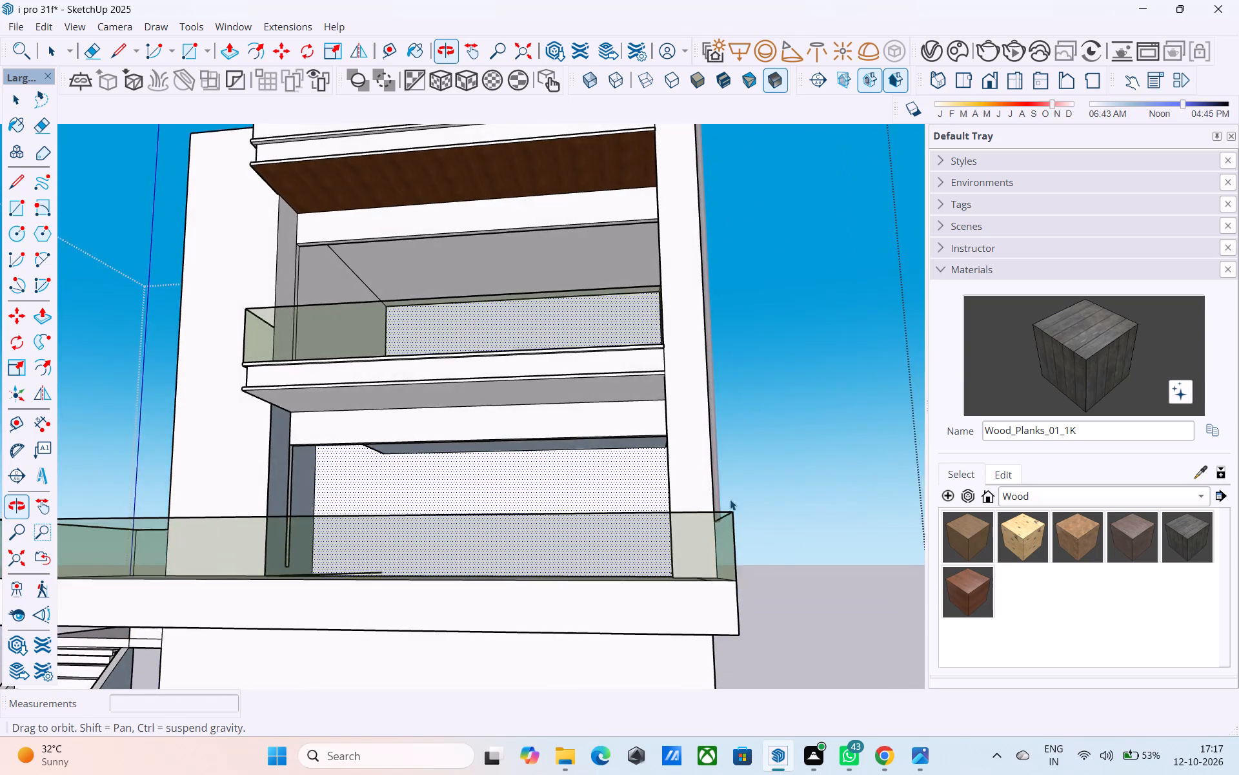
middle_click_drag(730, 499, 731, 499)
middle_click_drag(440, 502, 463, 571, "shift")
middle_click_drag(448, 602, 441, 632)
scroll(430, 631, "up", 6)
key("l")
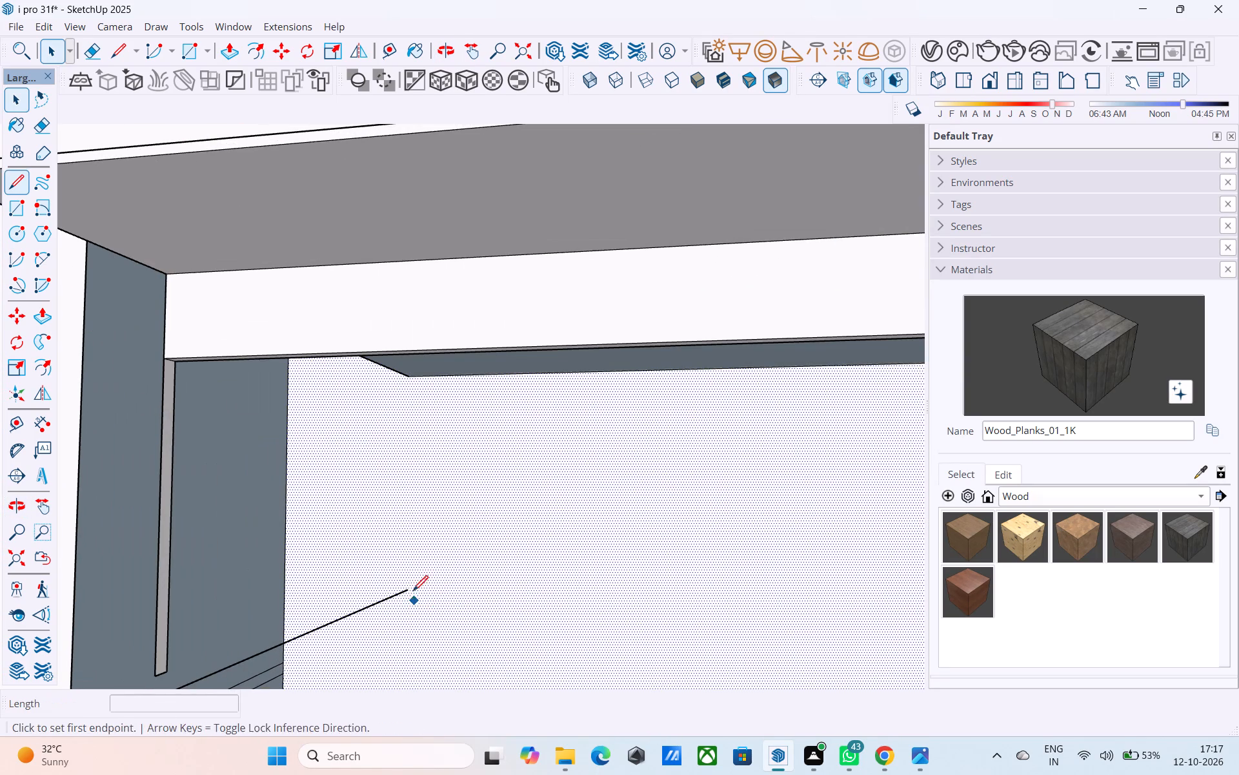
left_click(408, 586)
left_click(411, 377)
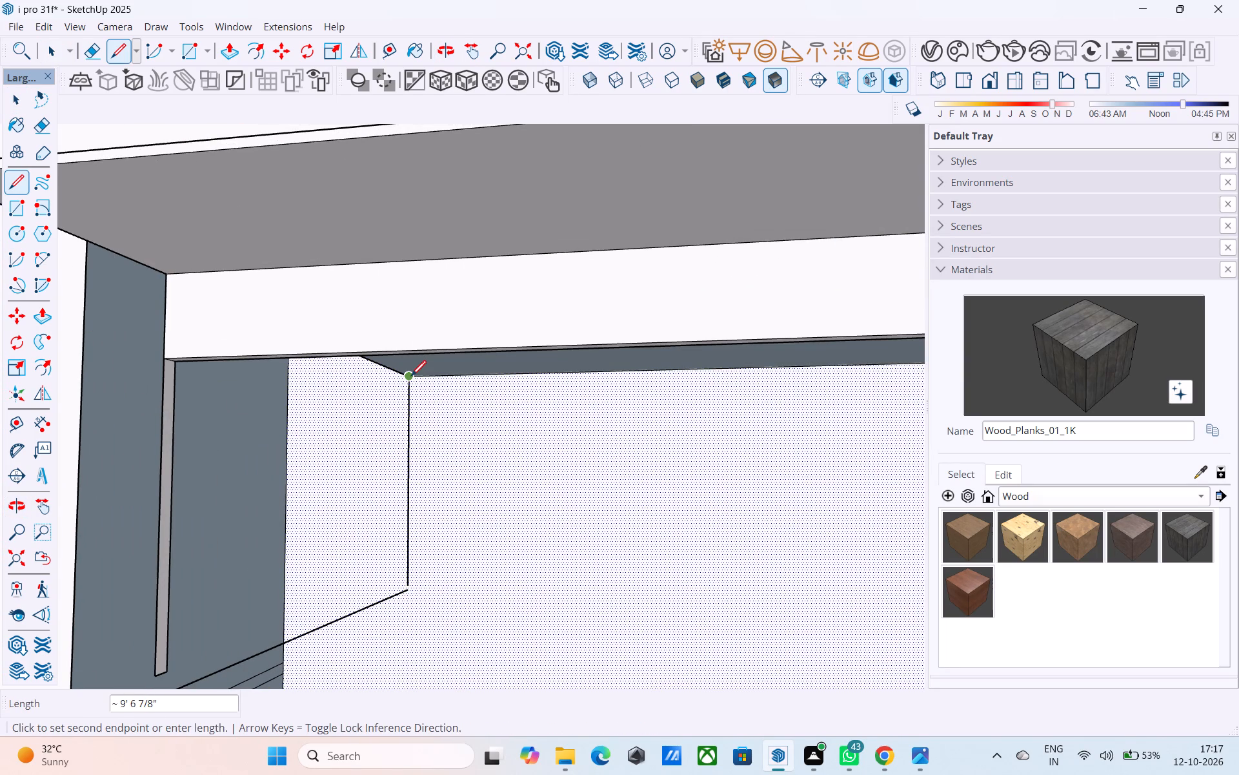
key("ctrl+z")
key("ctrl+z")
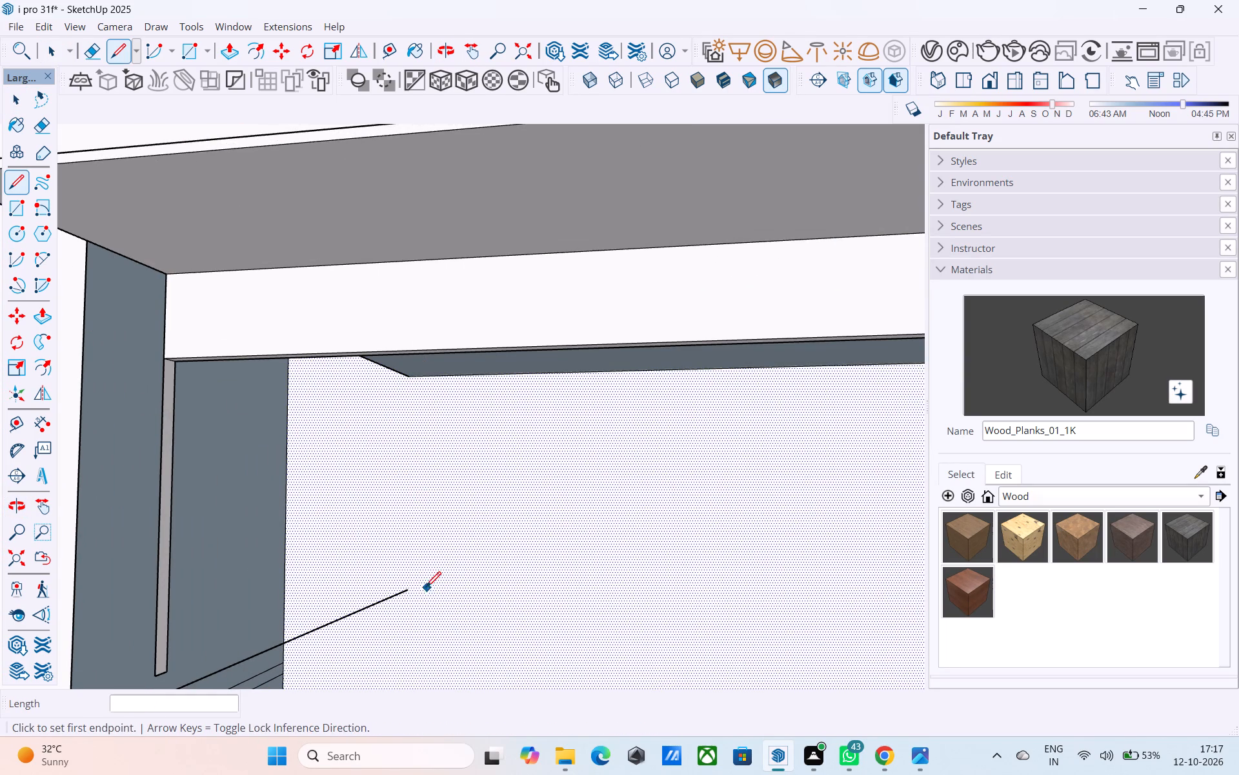
Draw the lower room's vertical rear edge in two segments, joining the loose side line's end to the ceiling and floor corners.
left_click(407, 596)
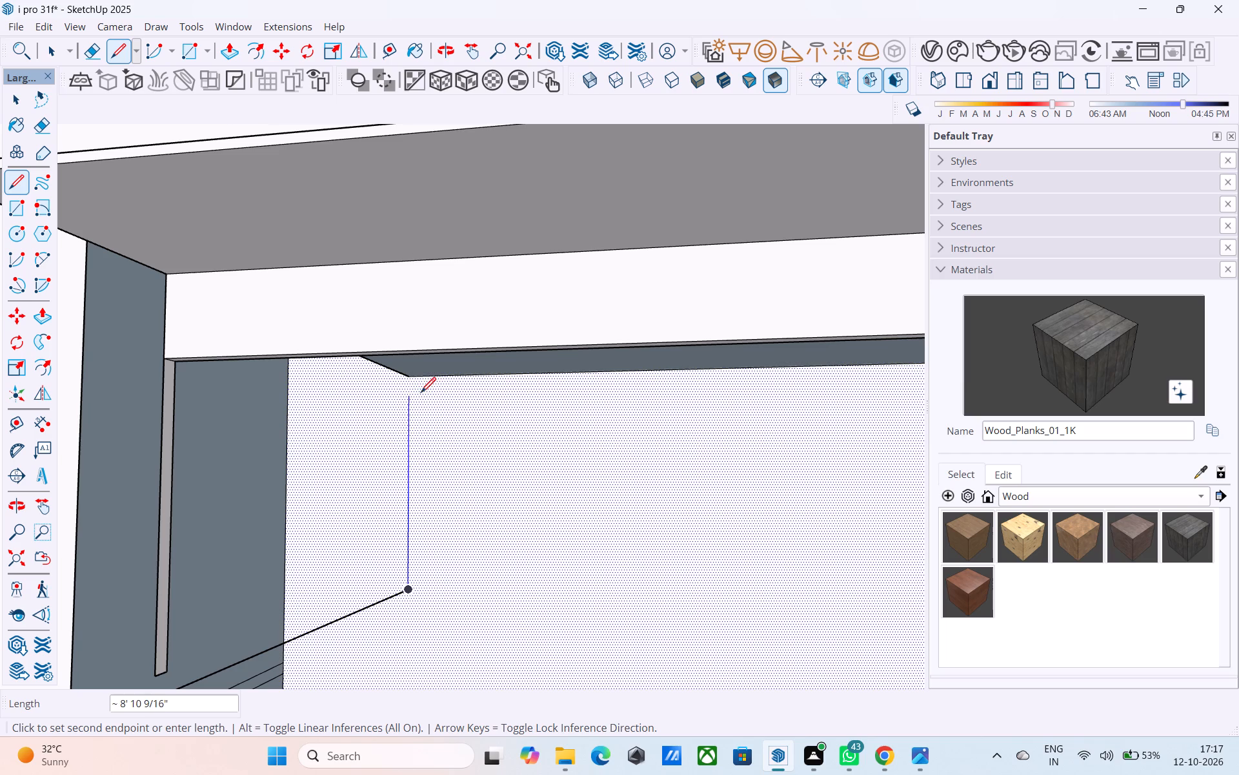
left_click(408, 377)
scroll(416, 400, "down", 4)
middle_click_drag(403, 510, 392, 653)
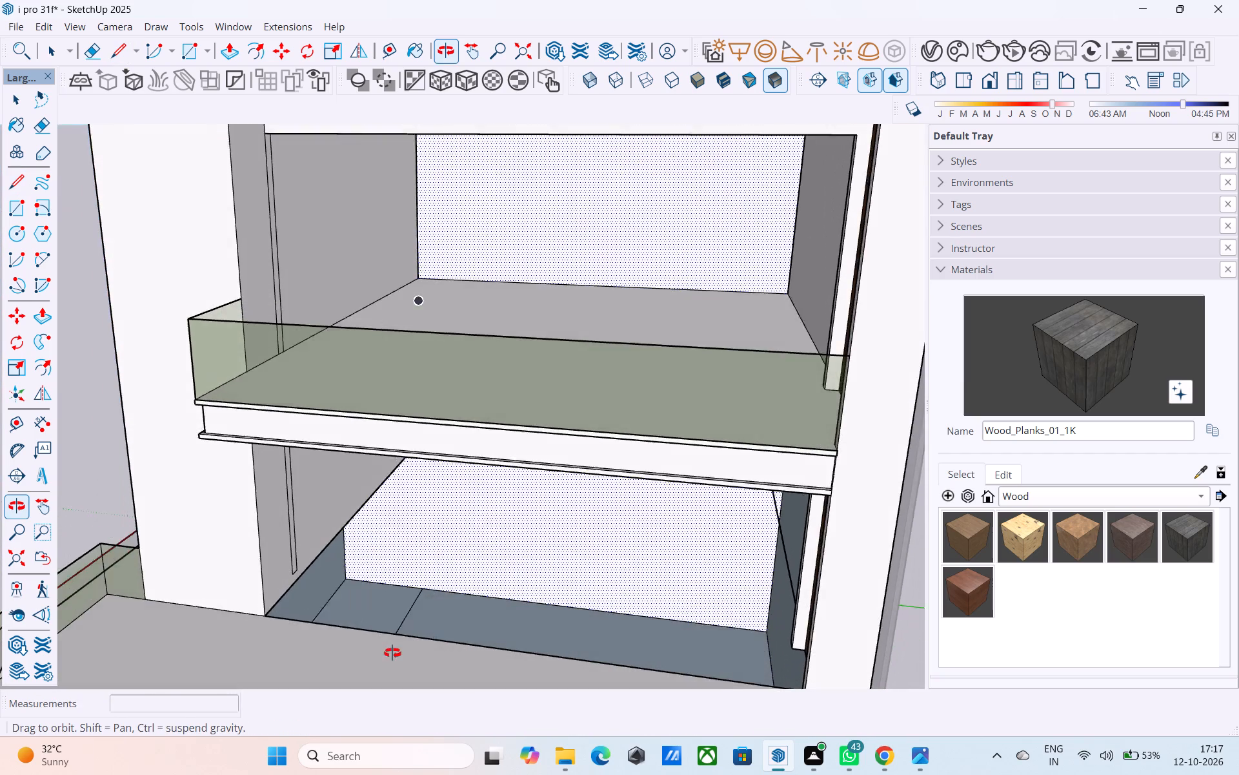
middle_click_drag(392, 653, 401, 633)
left_click(418, 607)
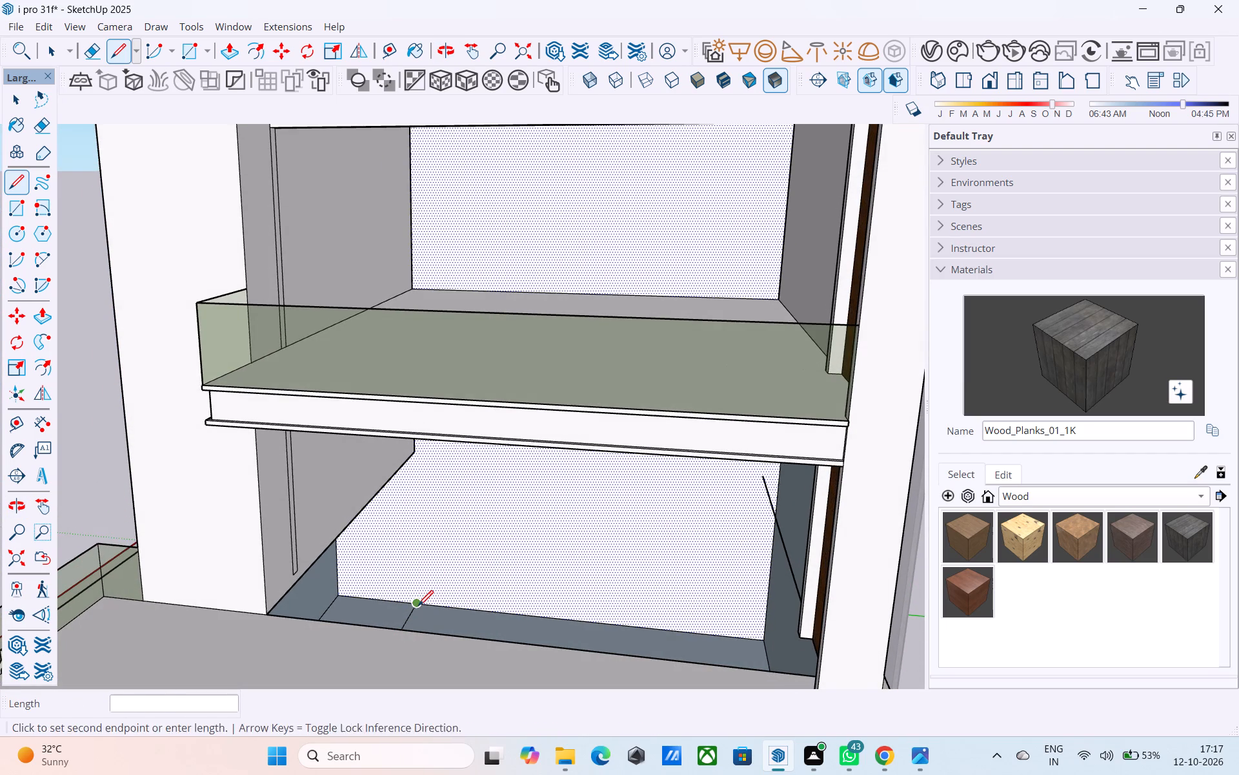
middle_click_drag(426, 579, 438, 529)
left_click(408, 488)
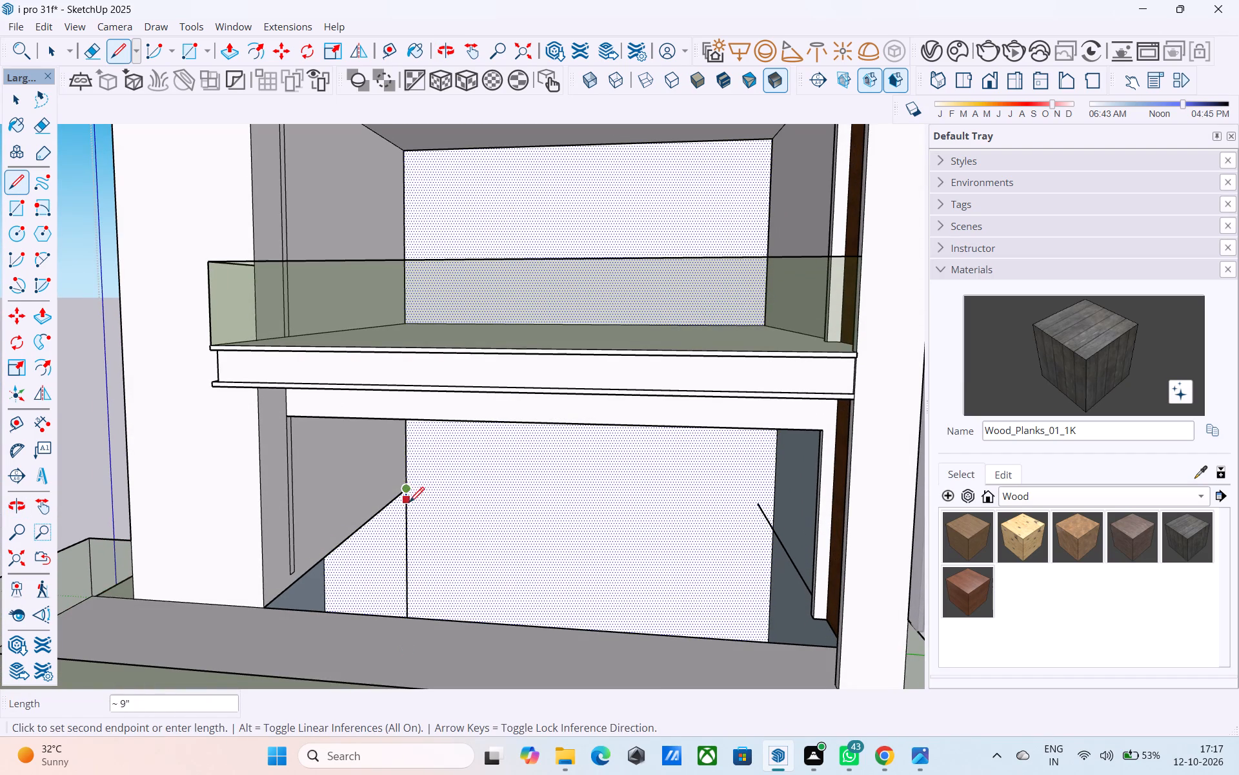
Draw the lower room's 23' rear floor edge and the 9' 9" vertical edge at its far rear corner, closing the second side wall.
scroll(428, 558, "down", 3)
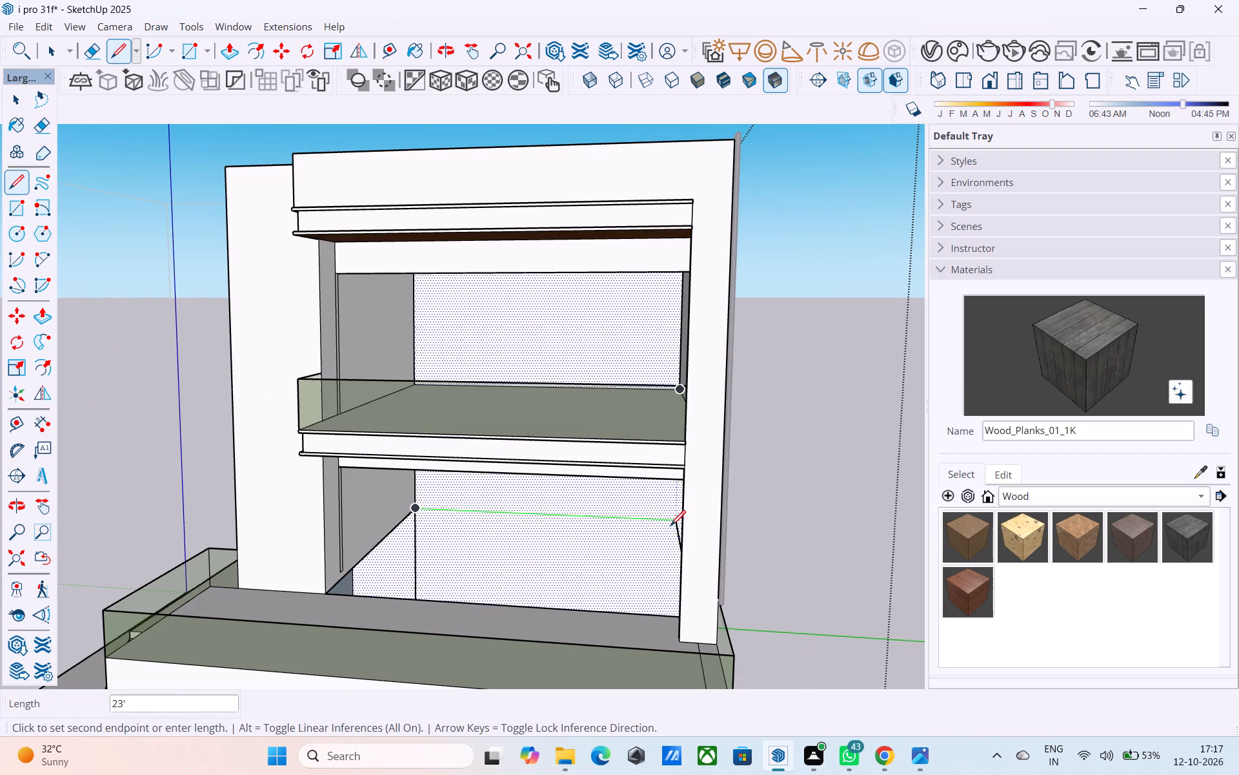
left_click(672, 527)
middle_click_drag(665, 550, 743, 557, "shift")
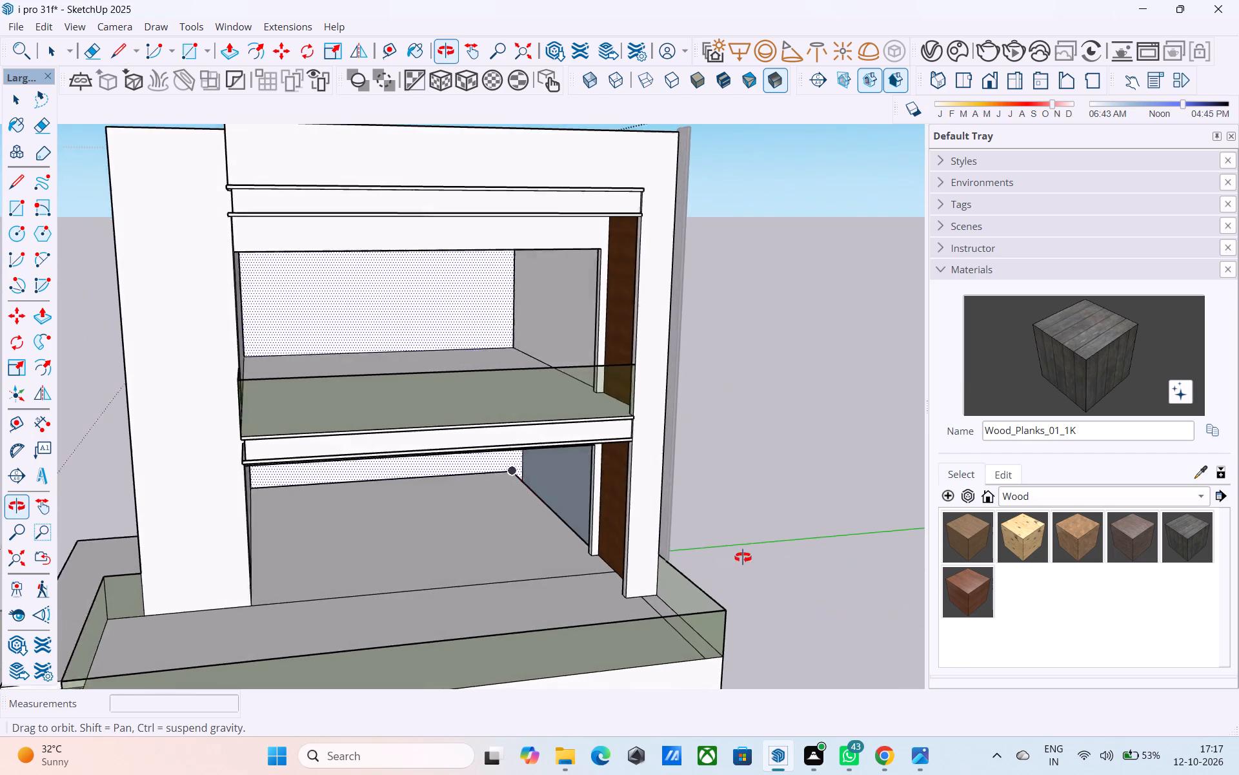
middle_click_drag(743, 557, 768, 546, "shift")
middle_click_drag(522, 488, 519, 414)
scroll(523, 428, "up", 2)
scroll(510, 513, "up", 8)
middle_click_drag(463, 565, 465, 539)
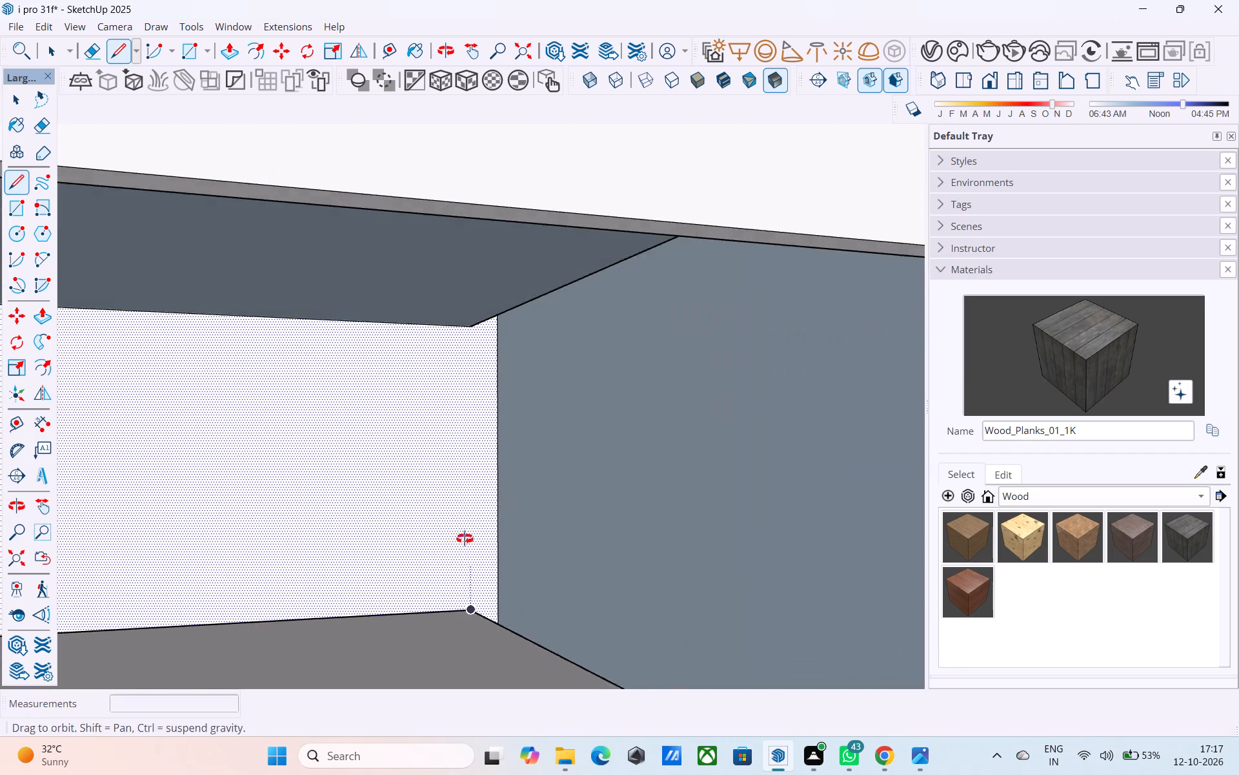
middle_click_drag(465, 539, 465, 512)
left_click(476, 331)
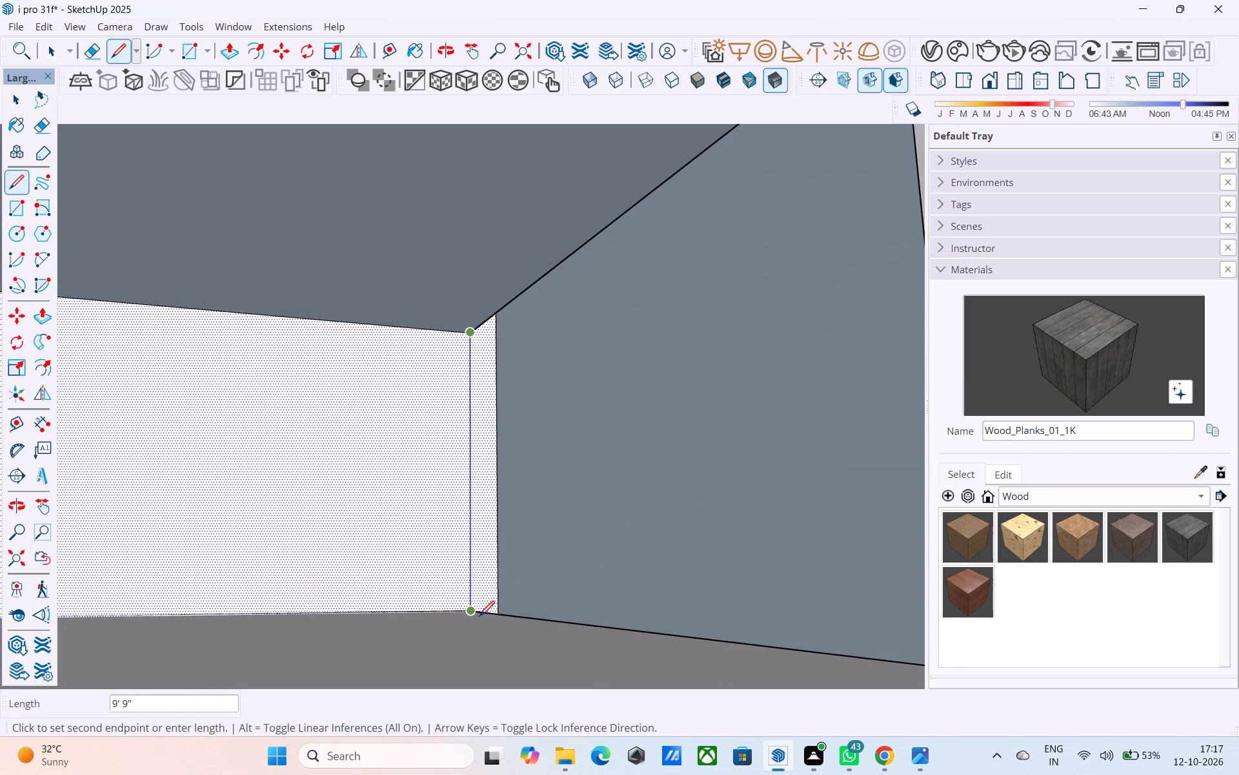
left_click(479, 617)
scroll(461, 590, "down", 11)
key("space")
Reverse the lower room's ceiling face.
scroll(427, 470, "down", 1)
middle_click_drag(427, 480, 422, 533)
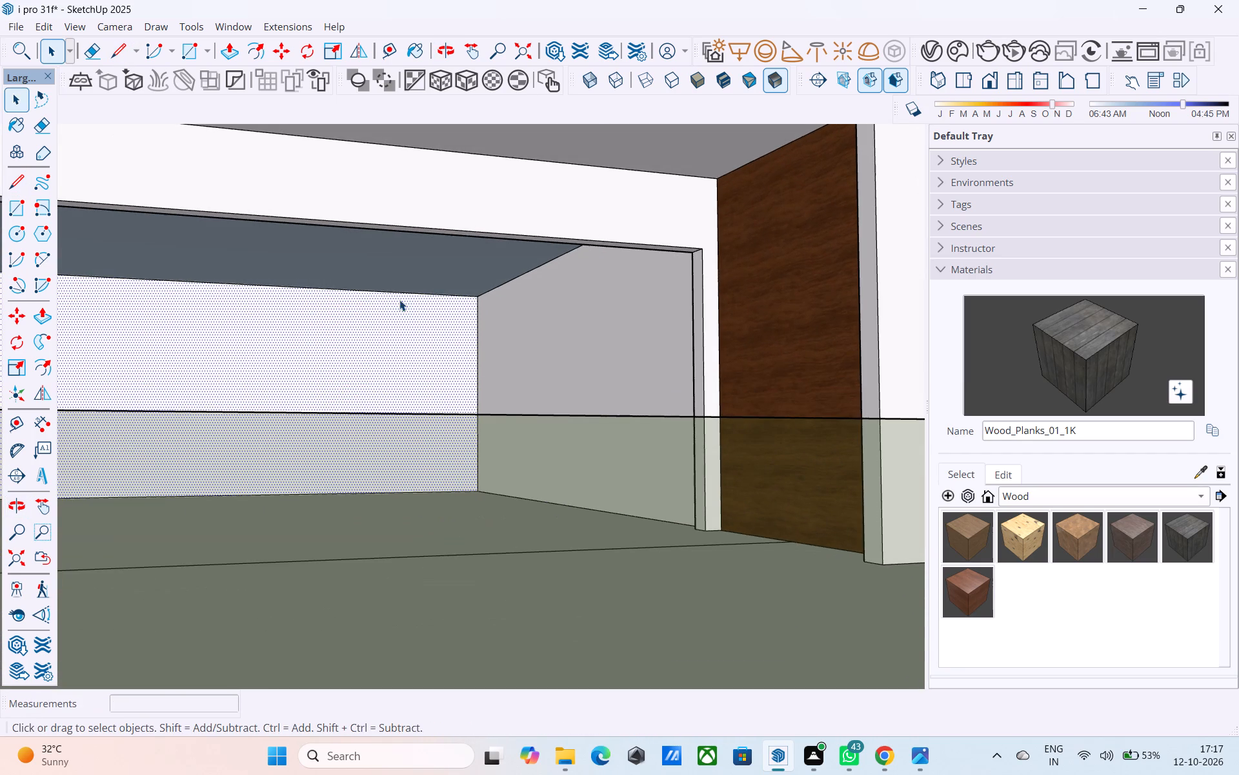
middle_click_drag(399, 300, 411, 307, "shift")
left_click(391, 408)
right_click(394, 408)
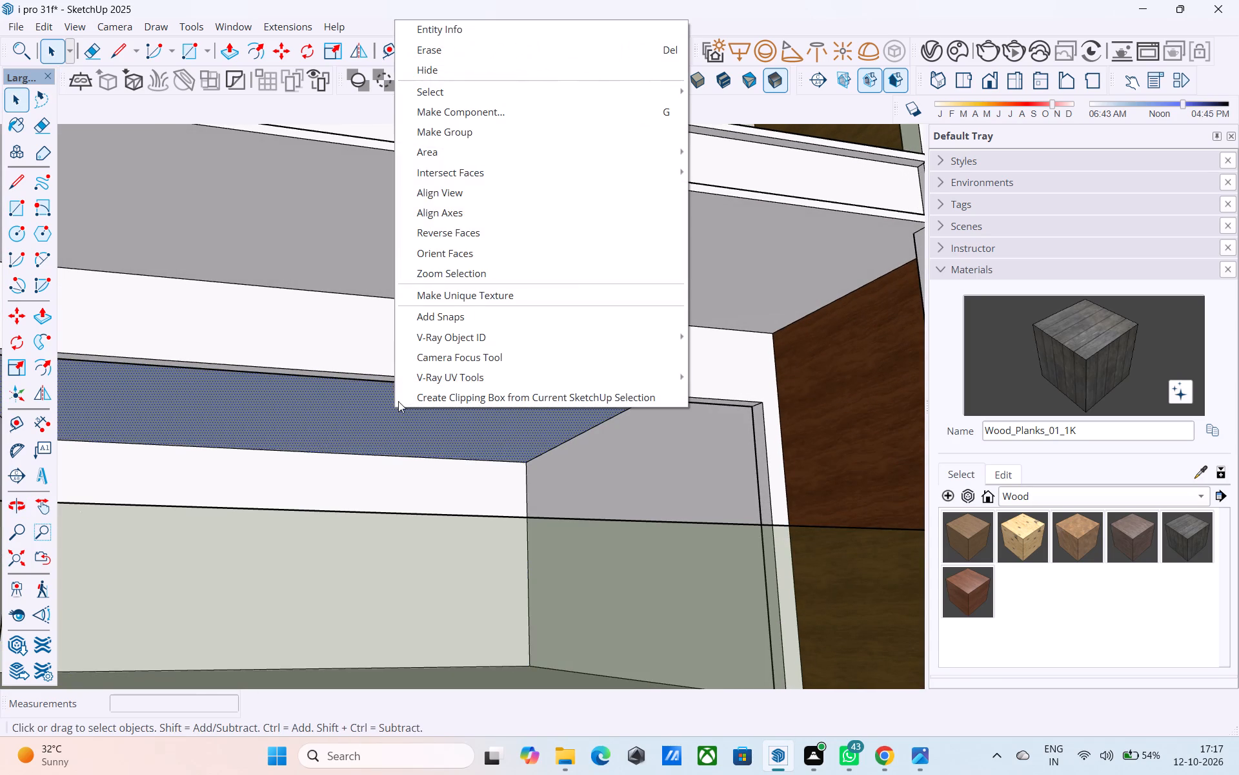
left_click(468, 241)
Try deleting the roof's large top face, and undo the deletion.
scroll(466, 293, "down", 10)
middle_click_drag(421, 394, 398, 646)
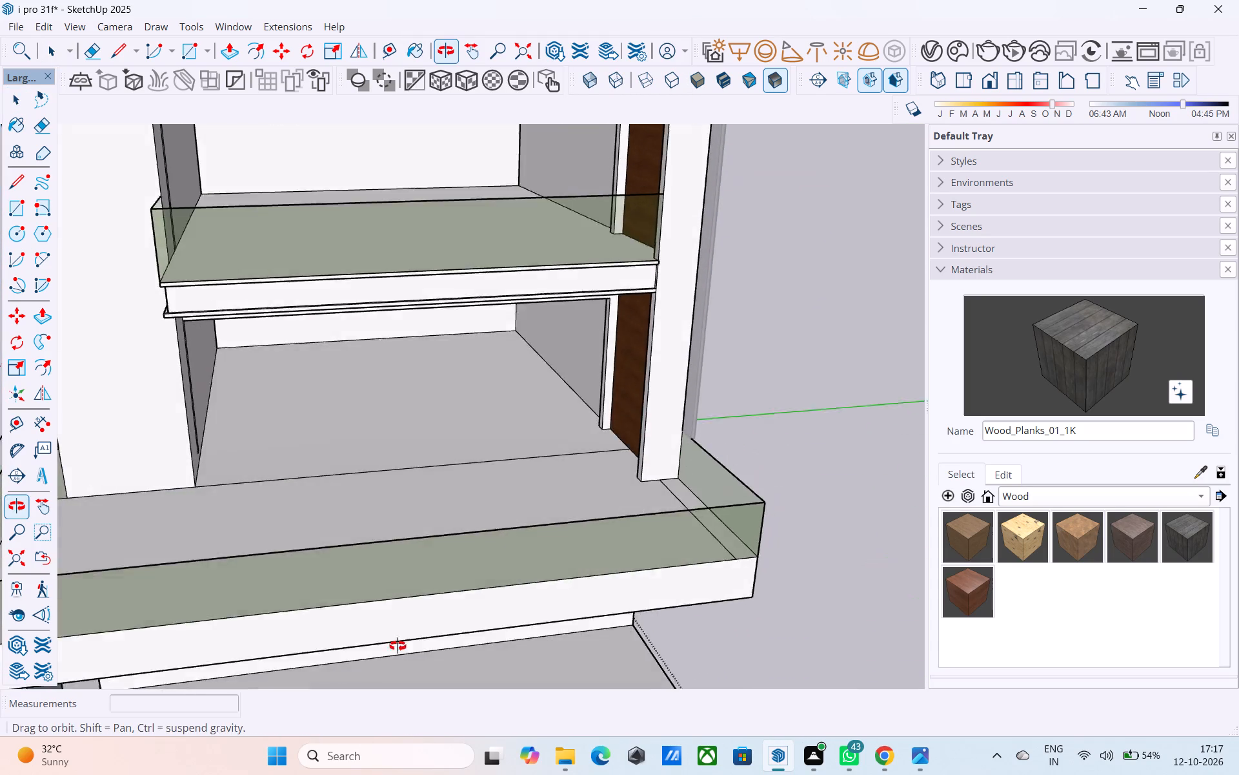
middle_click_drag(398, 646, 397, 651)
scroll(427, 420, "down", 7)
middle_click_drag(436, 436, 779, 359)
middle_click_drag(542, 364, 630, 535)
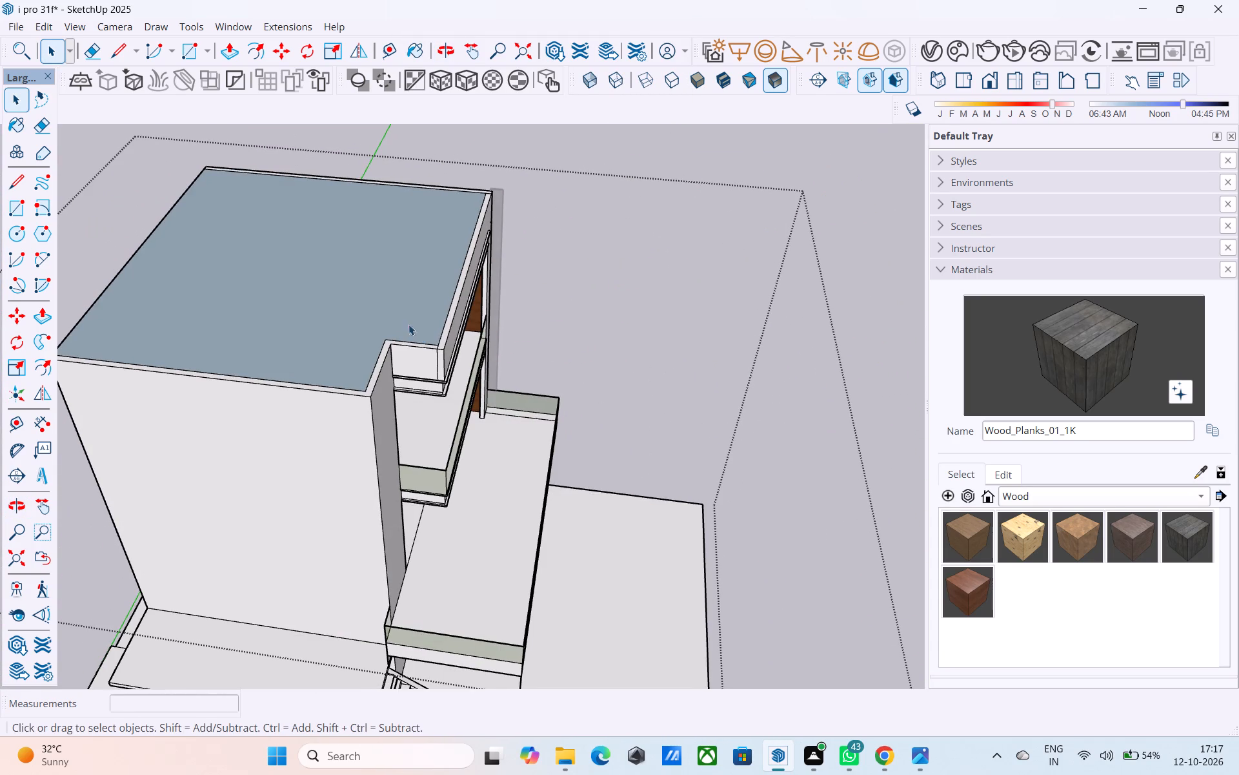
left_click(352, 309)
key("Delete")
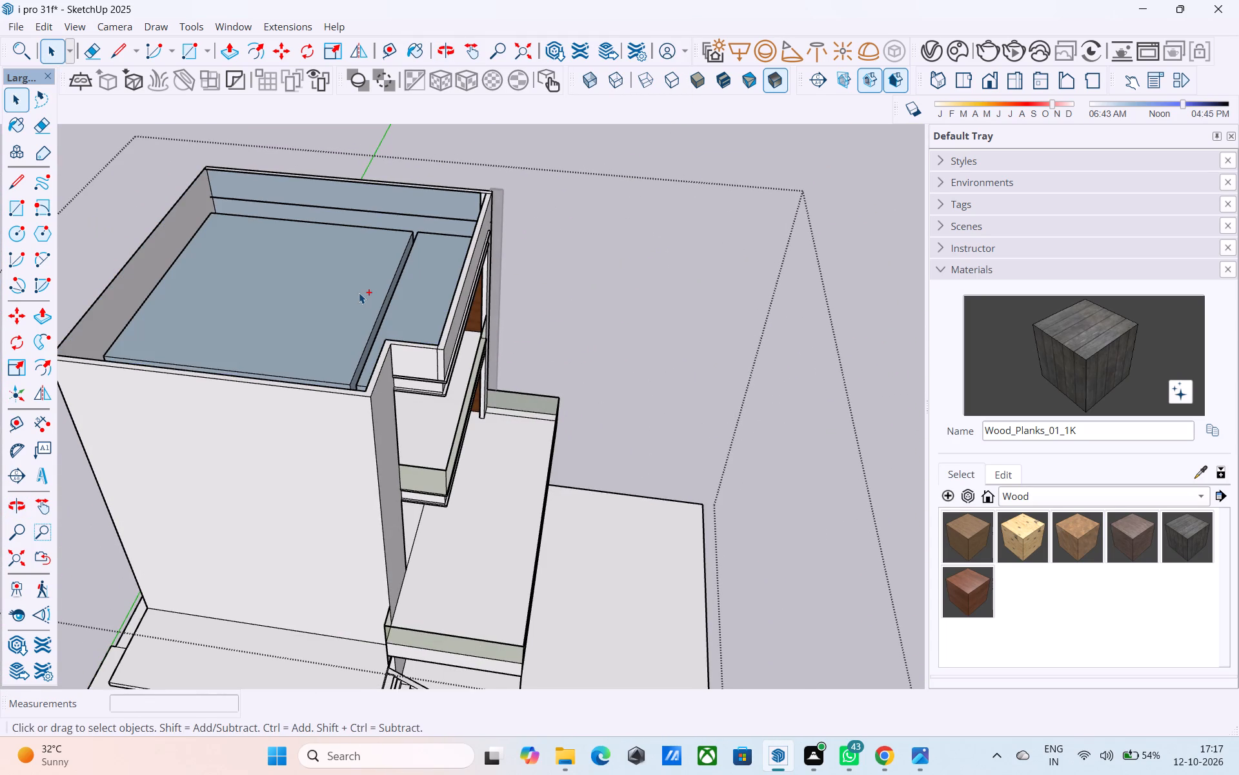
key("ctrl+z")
Reverse the roof's large top face.
key("space")
left_click(333, 278)
right_click(332, 278)
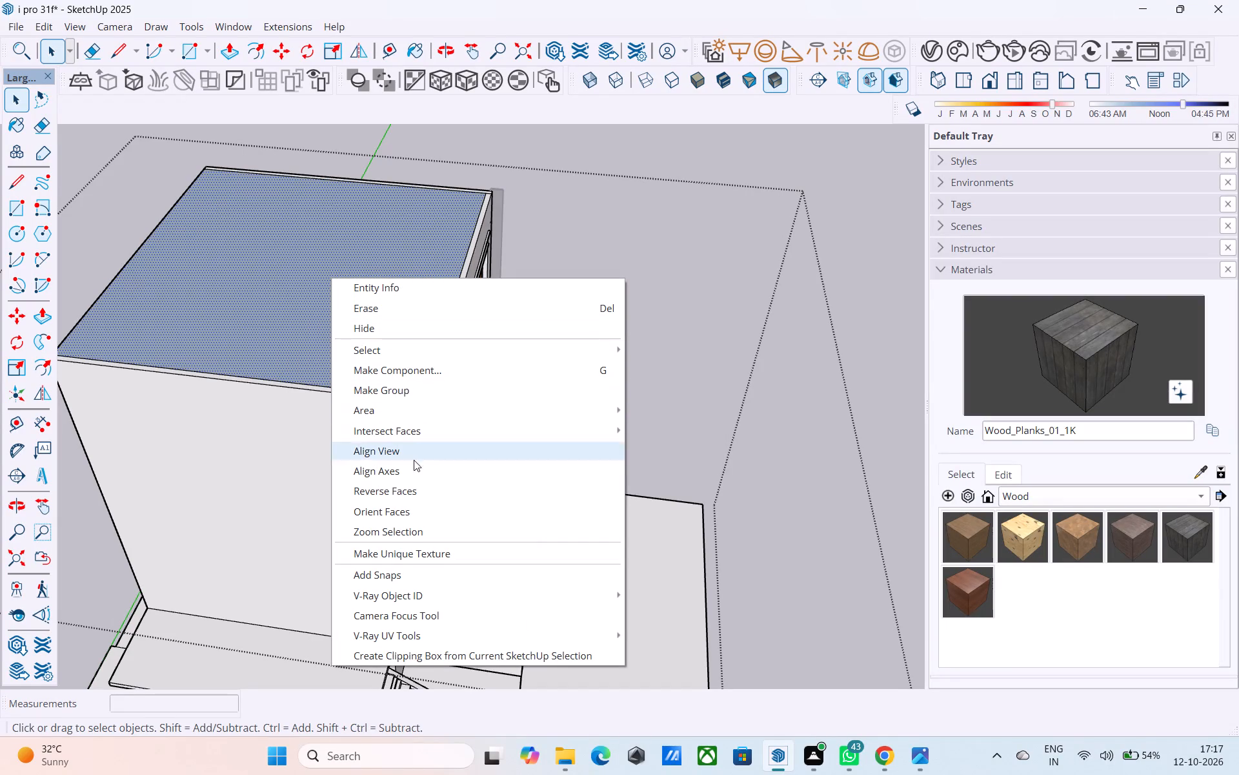
left_click(414, 497)
Delete the short stray diagonal edge beside the end of the white slab strip on the rear elevation.
scroll(444, 417, "down", 4)
middle_click_drag(443, 417, 639, 343)
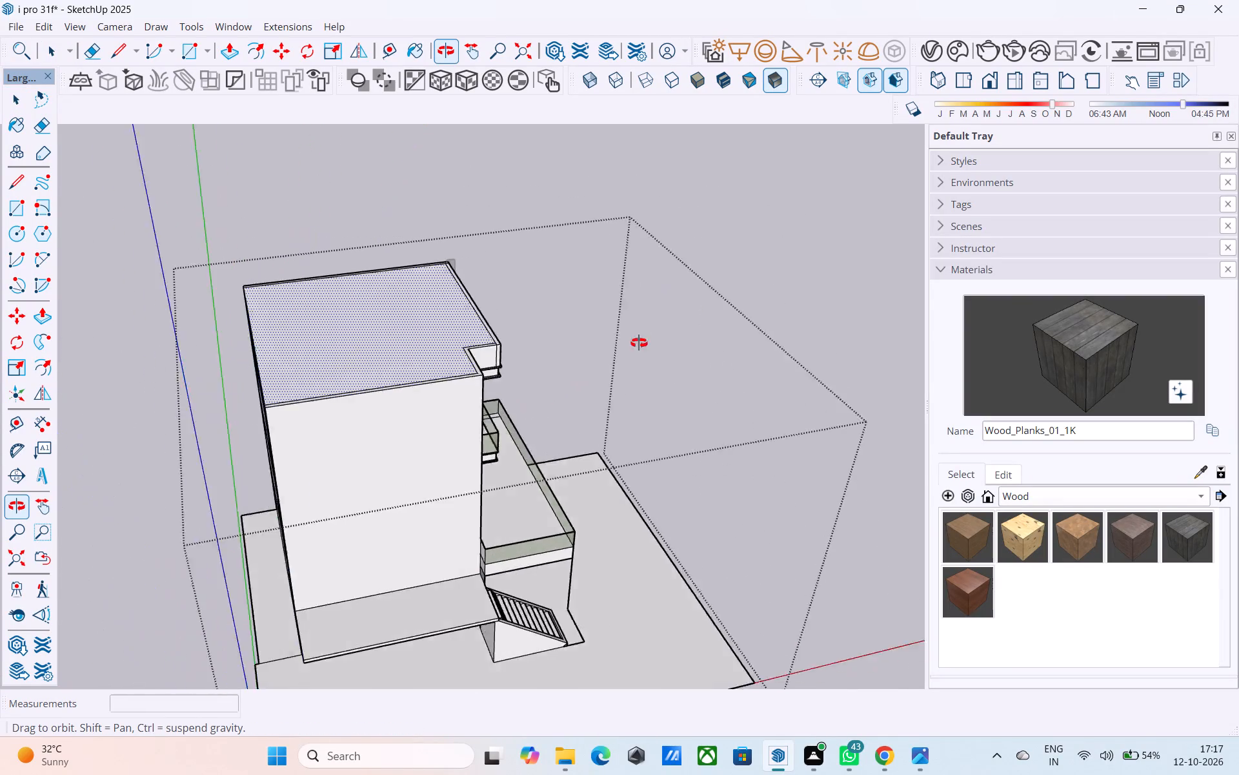
middle_click_drag(639, 343, 864, 267)
middle_click_drag(461, 332, 679, 294)
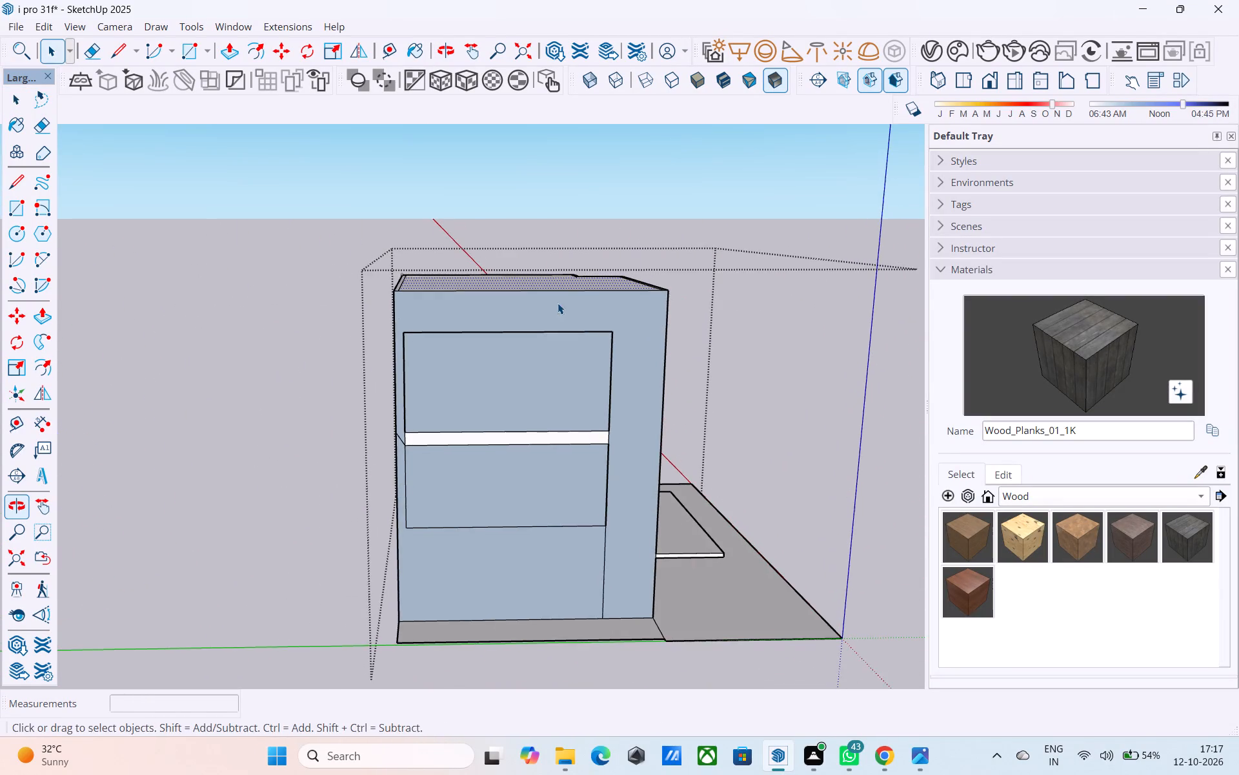
middle_click_drag(550, 305, 556, 231)
scroll(436, 367, "up", 9)
middle_click_drag(360, 430, 214, 444)
scroll(348, 432, "up", 1)
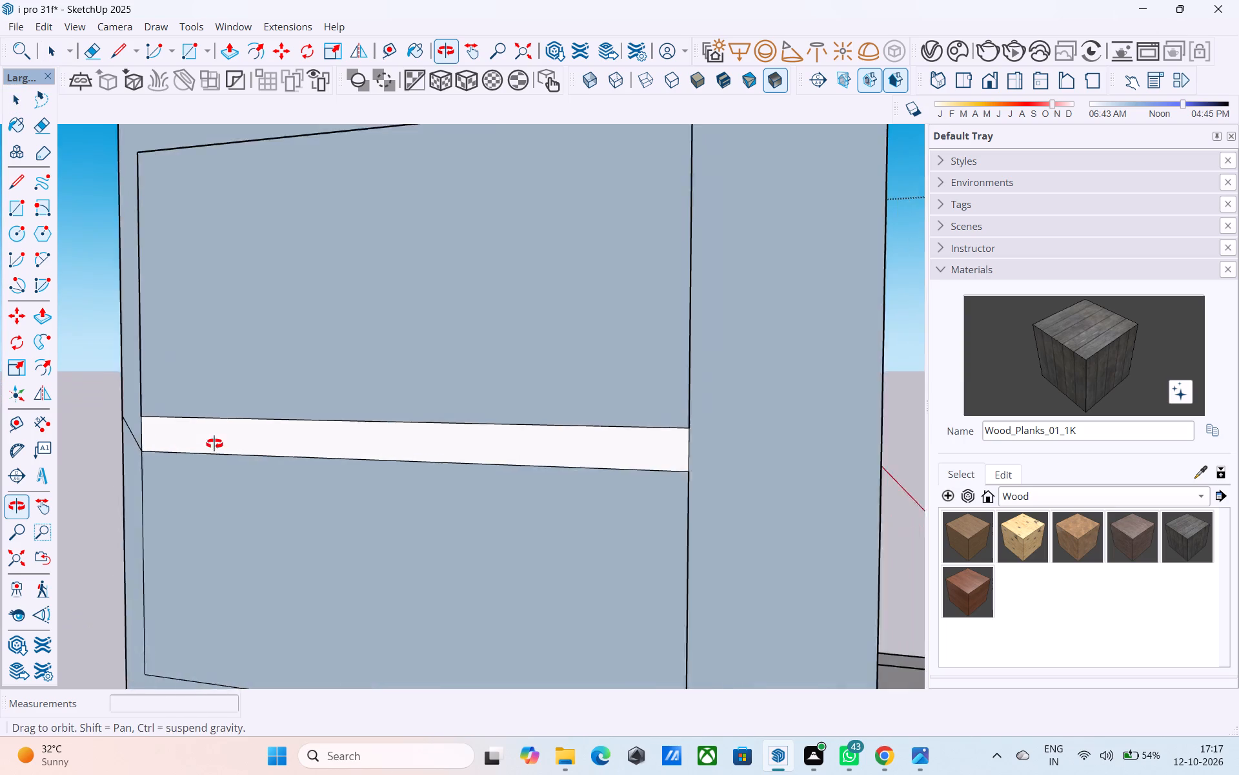
middle_click_drag(214, 444, 210, 443)
scroll(200, 443, "up", 3)
middle_click_drag(128, 450, 257, 438, "shift")
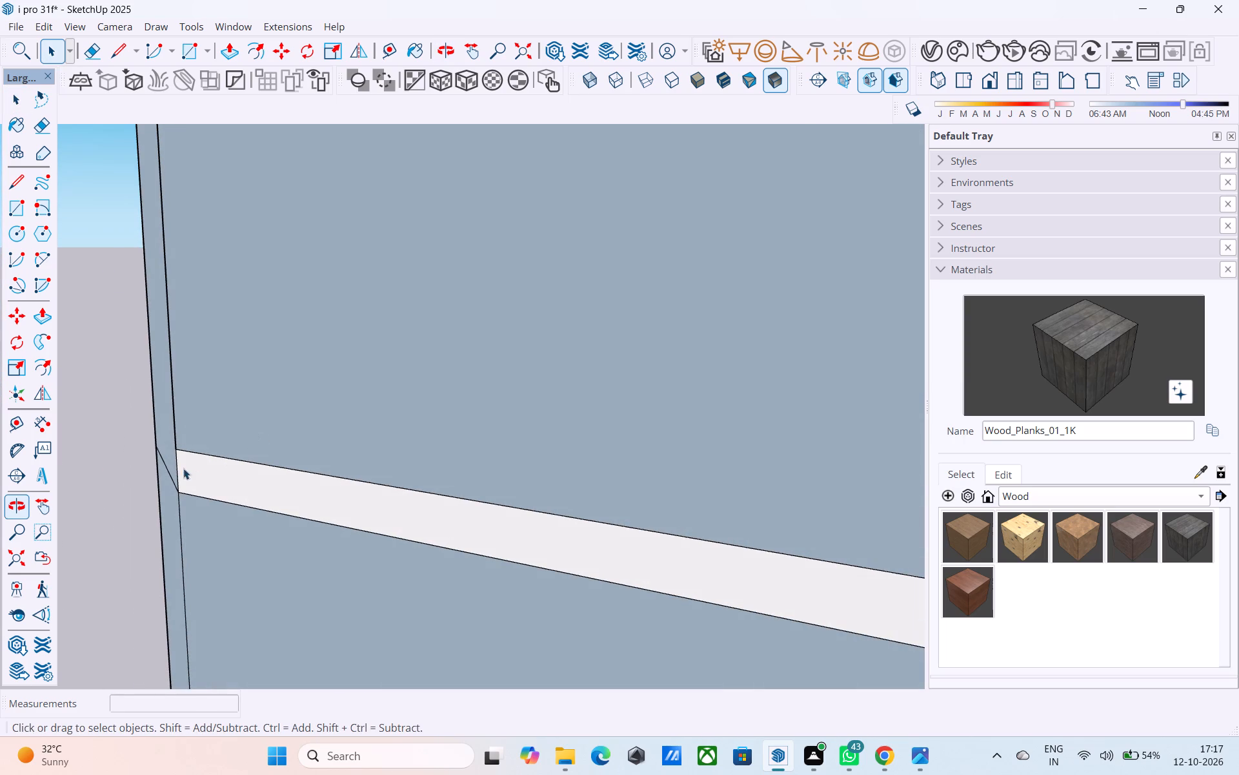
left_click(162, 466)
key("Delete")
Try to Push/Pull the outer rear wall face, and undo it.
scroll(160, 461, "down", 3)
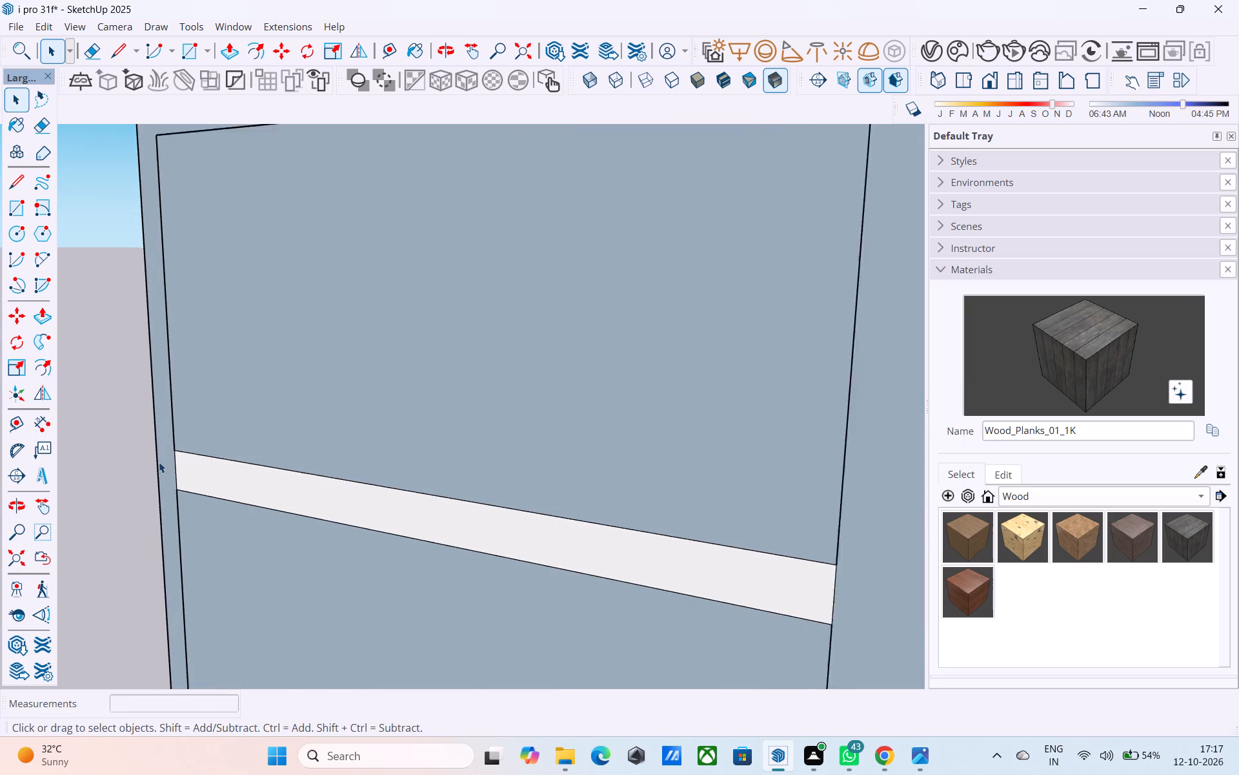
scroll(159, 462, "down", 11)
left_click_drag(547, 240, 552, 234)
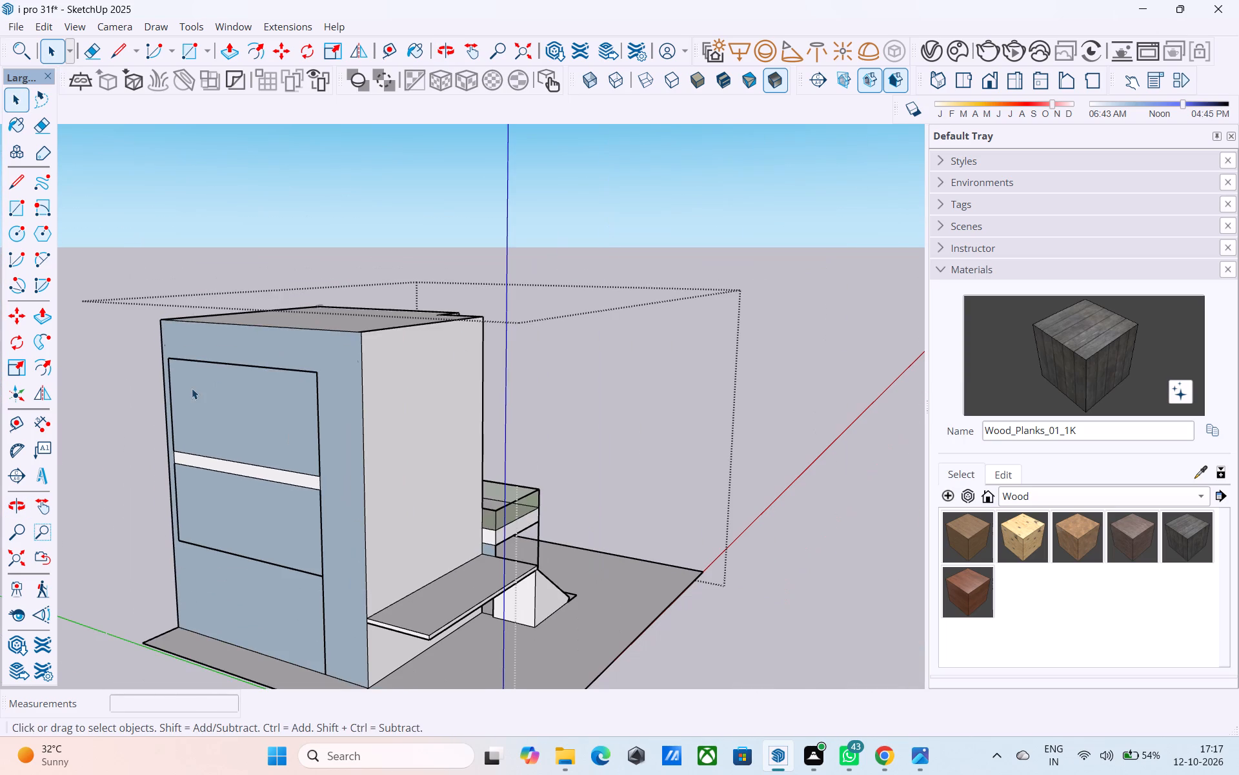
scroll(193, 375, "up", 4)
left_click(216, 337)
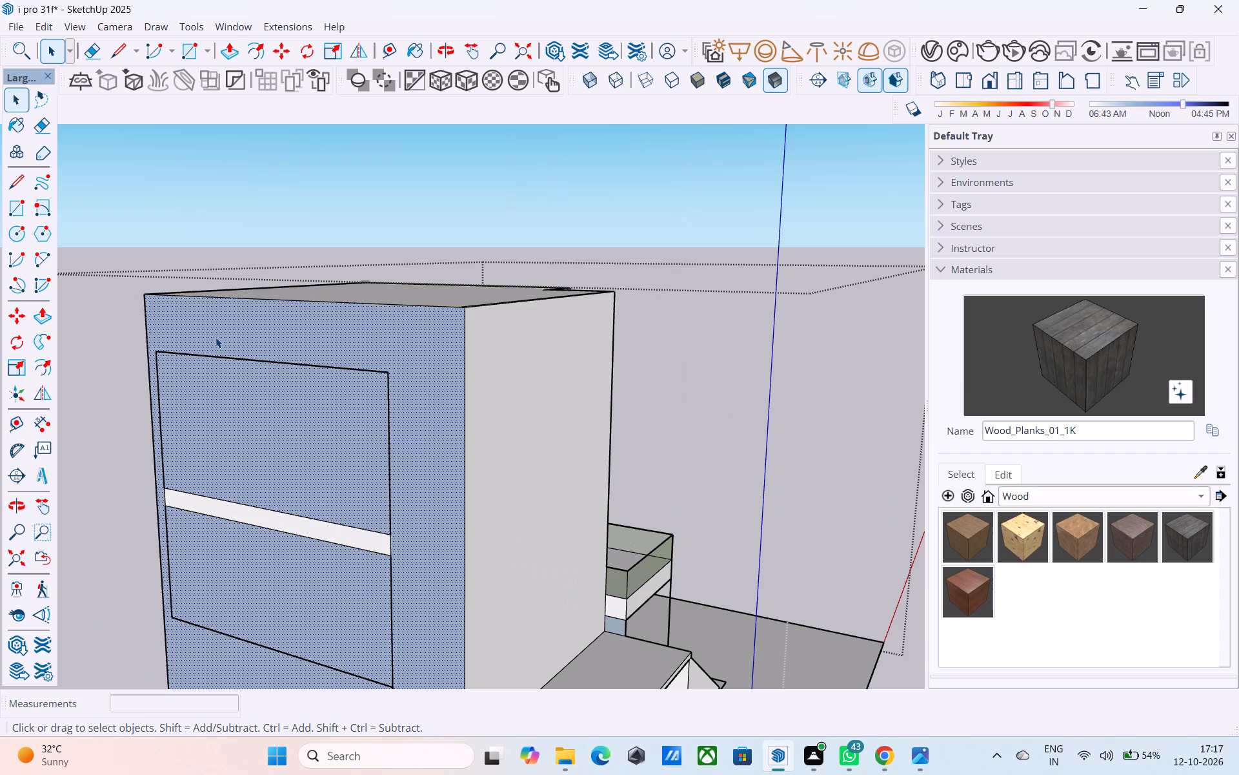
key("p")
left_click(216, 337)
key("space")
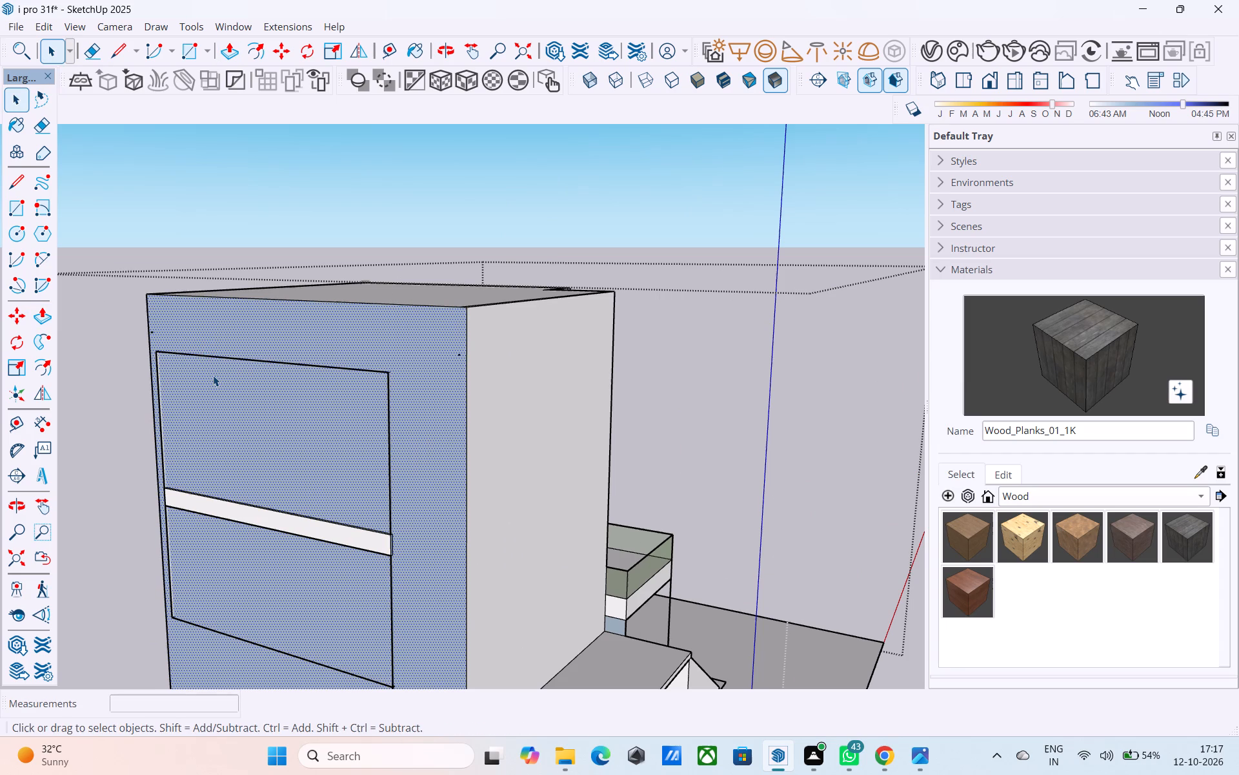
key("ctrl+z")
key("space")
Exit the house group and draw a rectangle covering the whole rear elevation, from its roof corner to the opposite base corner.
middle_click_drag(237, 461, 267, 451)
scroll(267, 451, "up", 1)
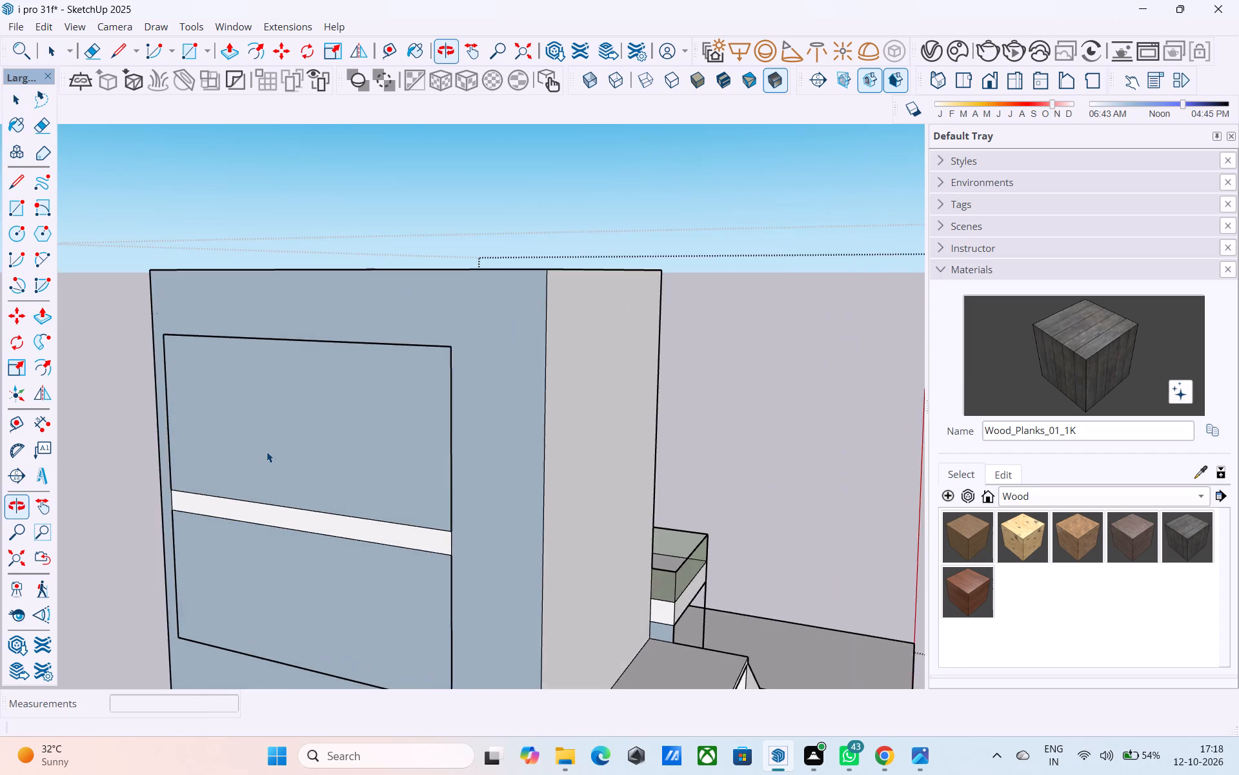
scroll(267, 450, "down", 7)
middle_click_drag(476, 440, 0, 441)
middle_click_drag(486, 419, 91, 423)
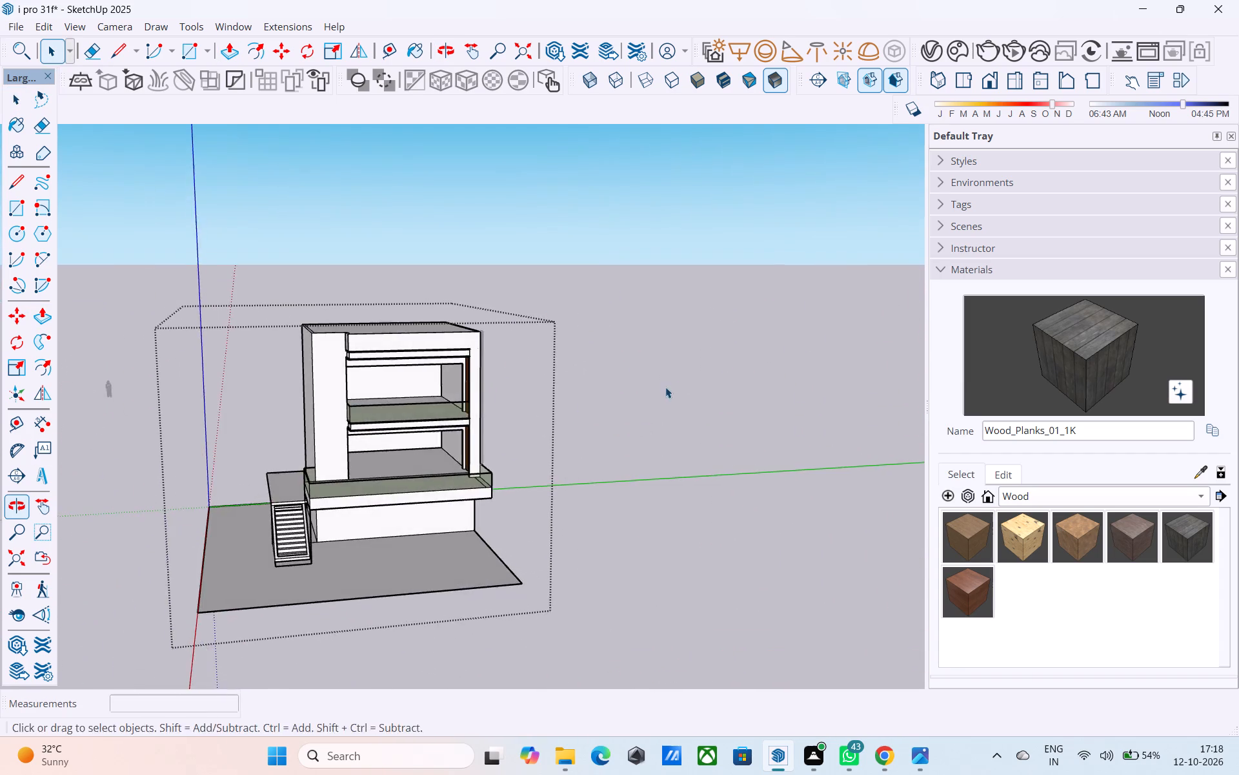
middle_click_drag(660, 384, 1238, 360)
middle_click_drag(691, 380, 835, 393)
left_click(640, 263)
middle_click_drag(325, 360, 585, 444)
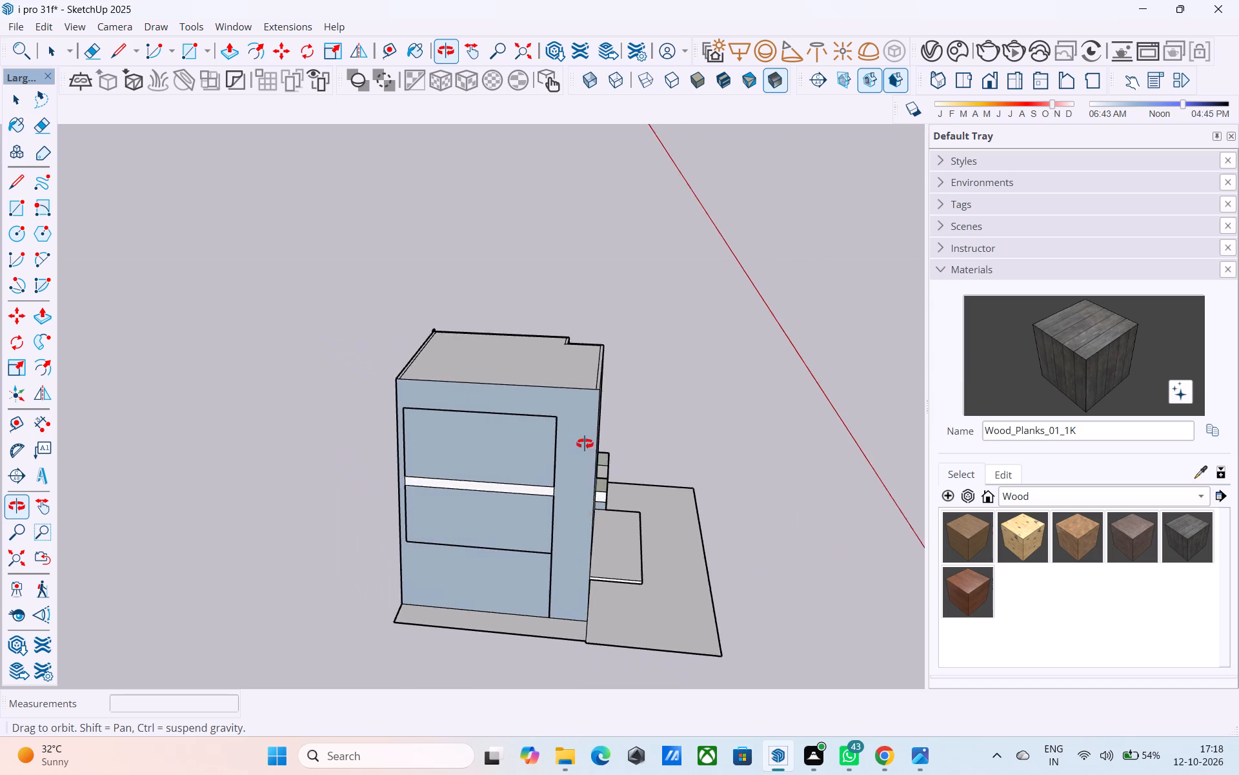
middle_click_drag(585, 444, 589, 447)
key("r")
left_click(403, 378)
scroll(402, 376, "up", 7)
key("r")
scroll(388, 386, "up", 6)
left_click(415, 383)
scroll(414, 383, "down", 6)
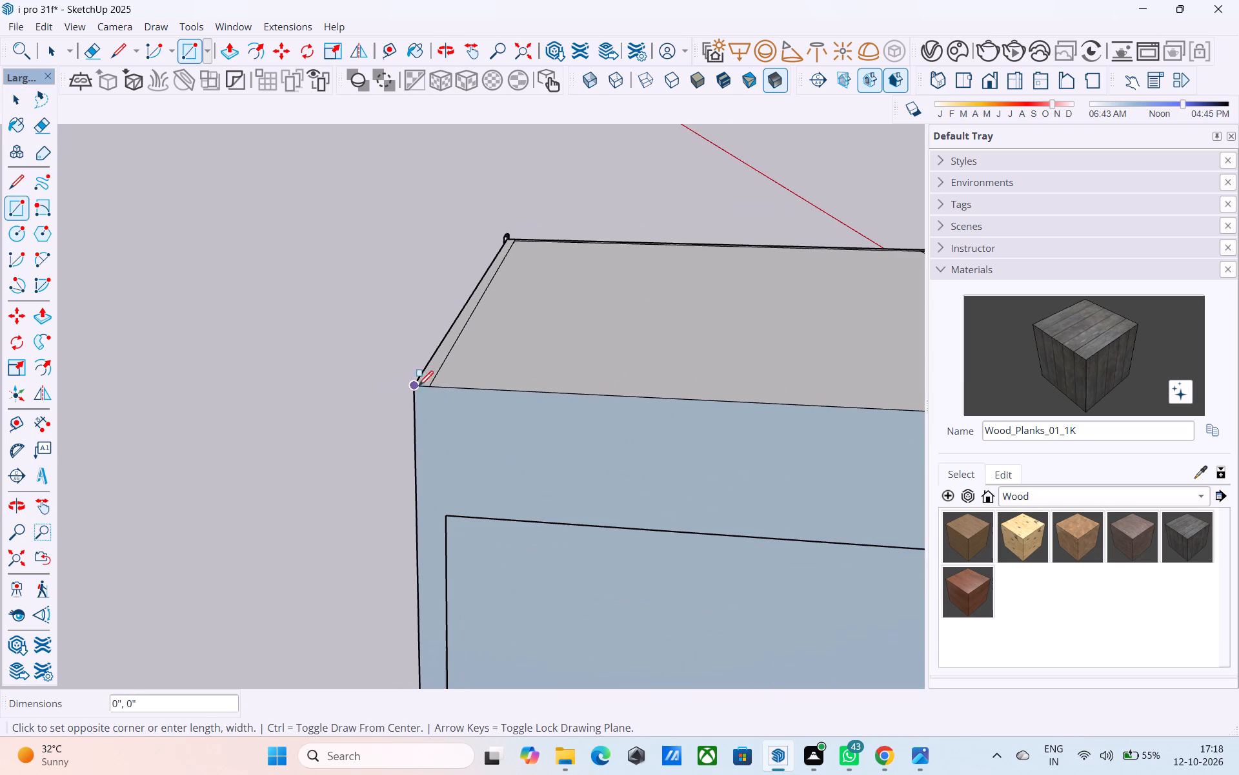
scroll(550, 472, "down", 12)
middle_click_drag(770, 602, 685, 297, "shift")
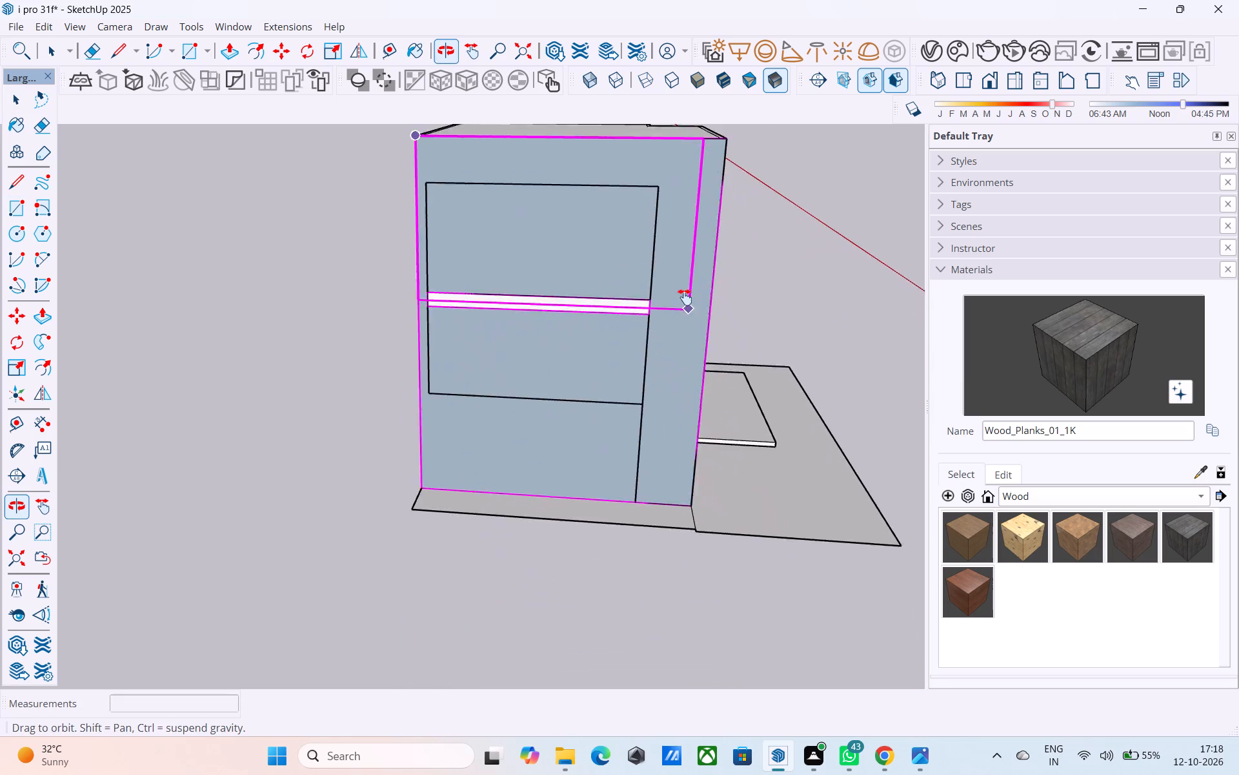
middle_click_drag(685, 297, 683, 294, "shift")
scroll(728, 473, "up", 5)
left_click(672, 498)
key("space")
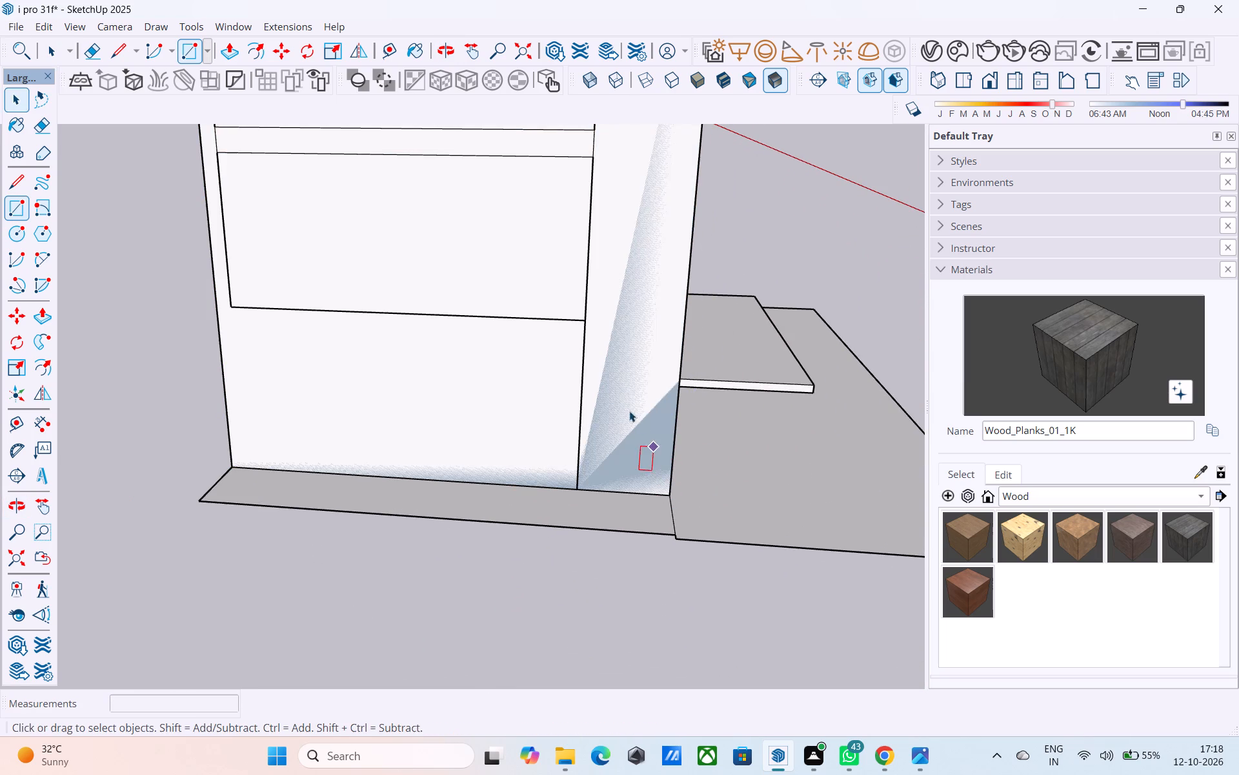
Push/Pull the rear covering rectangle outward by 6" to form a wall panel.
left_click(603, 389)
key("p")
left_click(603, 388)
key("6")
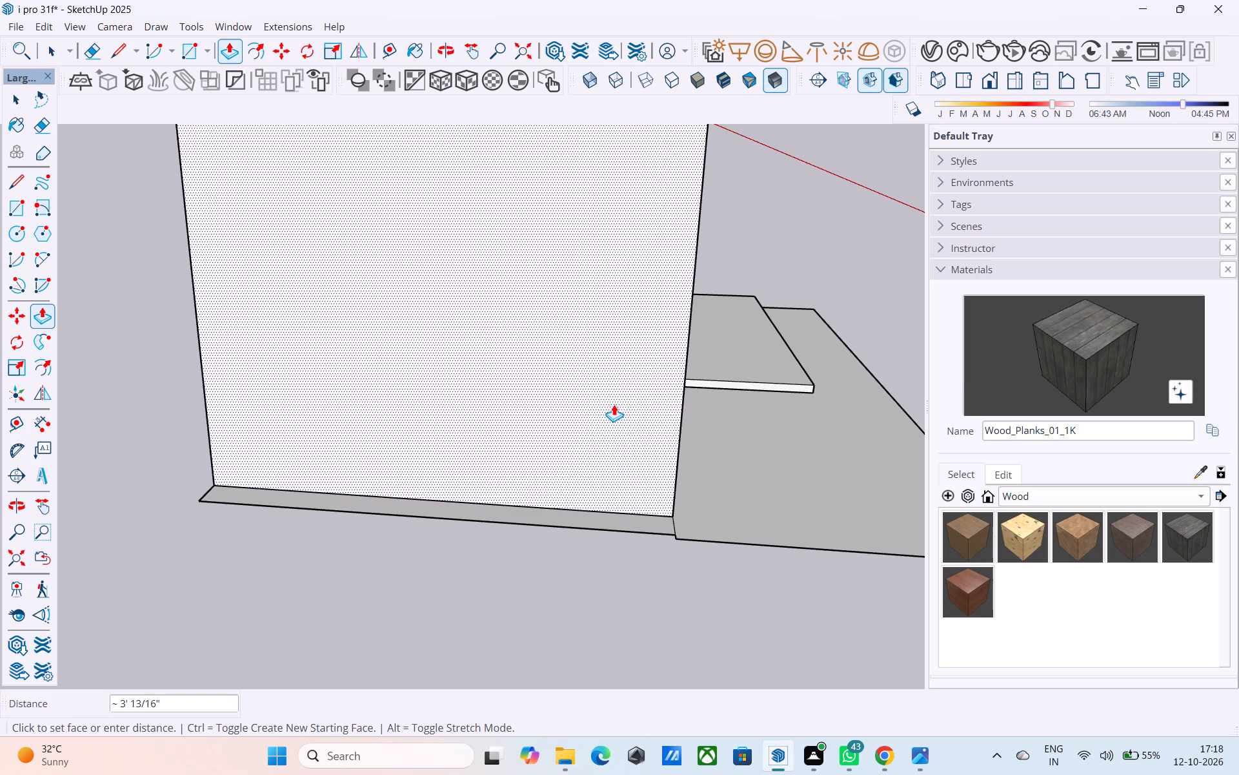
key("shift+quotedbl")
key("Return")
key("space")
Examine the house with its added rear panel from the sides, above and the front.
scroll(614, 404, "down", 5)
middle_click_drag(623, 425, 383, 440)
scroll(375, 475, "down", 4)
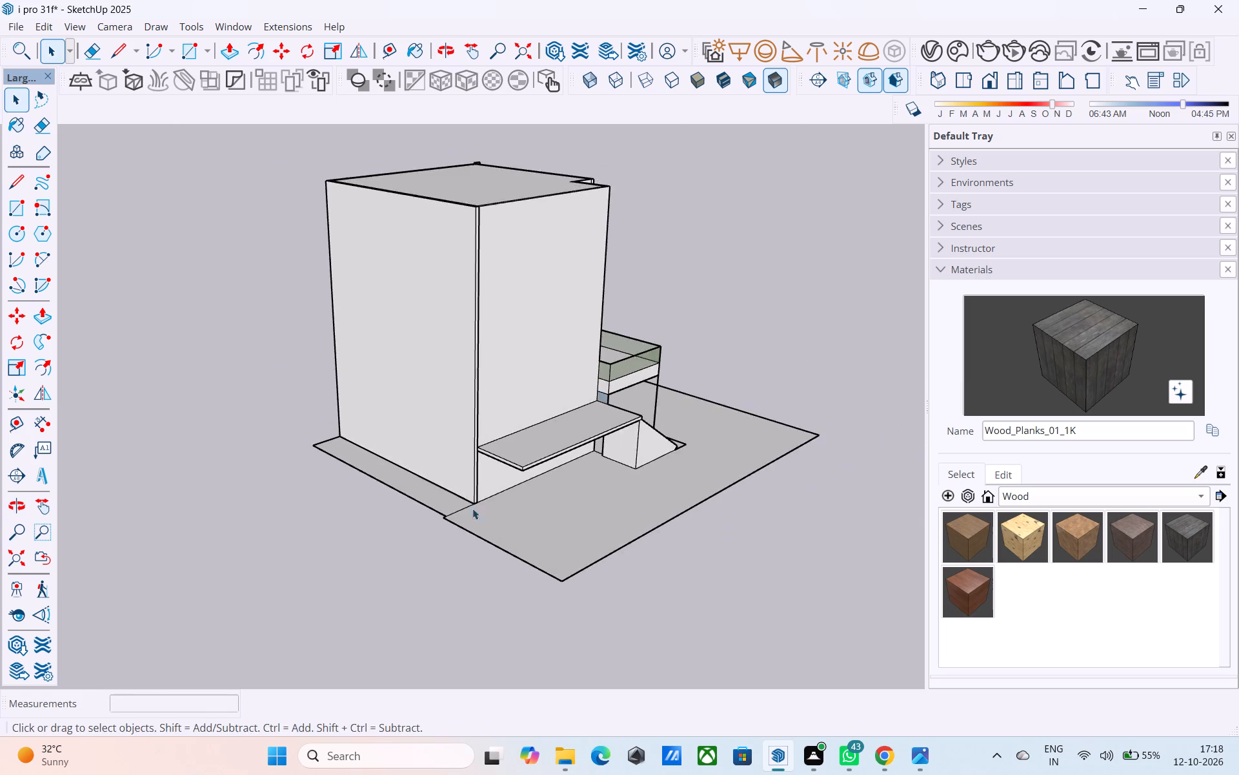
middle_click_drag(674, 459, 293, 498)
scroll(293, 502, "down", 4)
middle_click_drag(443, 504, 487, 625)
scroll(403, 367, "up", 7)
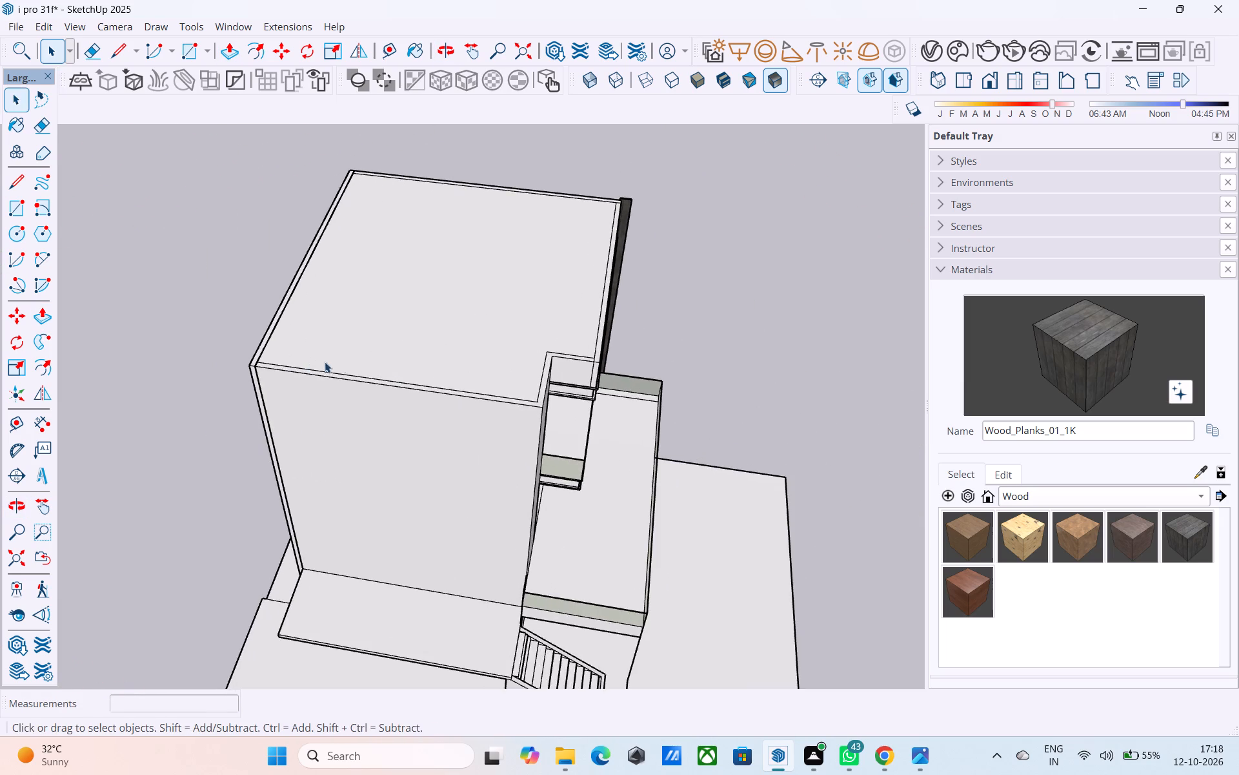
middle_click_drag(241, 338, 254, 475)
middle_click_drag(745, 260, 329, 134)
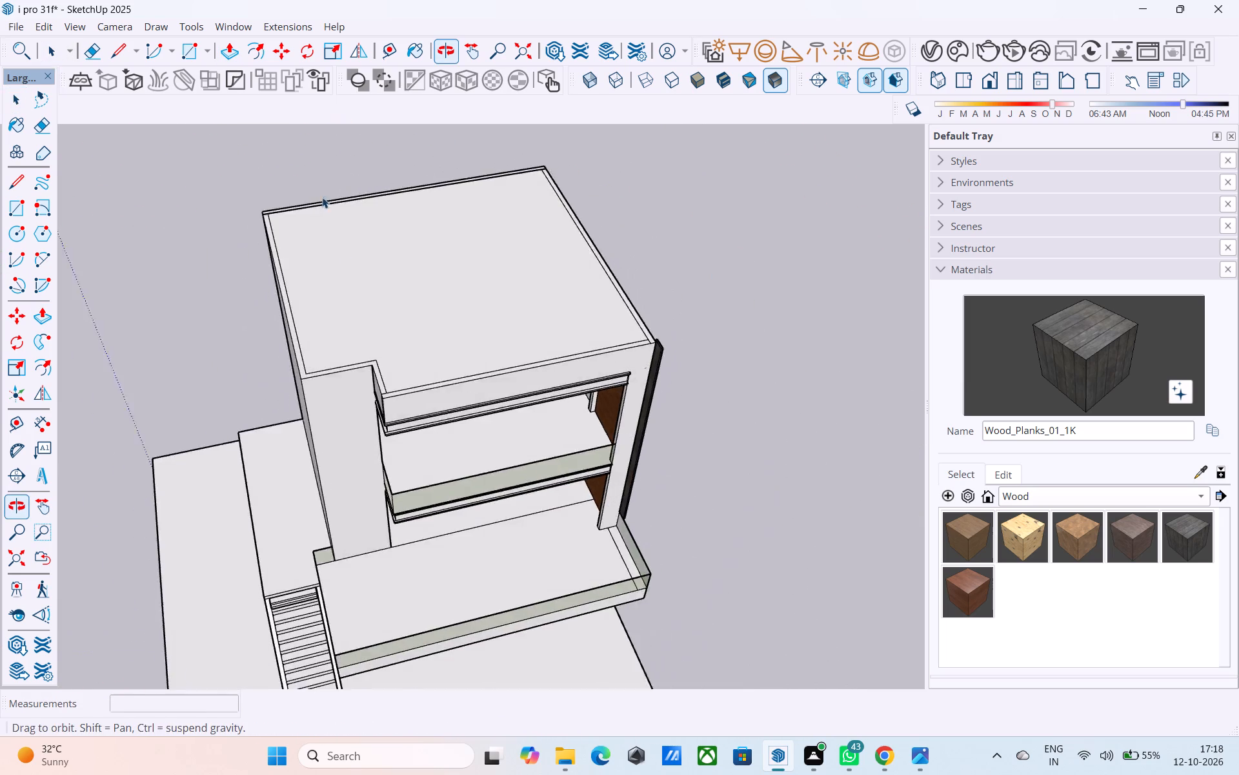
middle_click_drag(416, 333, 401, 133)
middle_click_drag(400, 287, 470, 174)
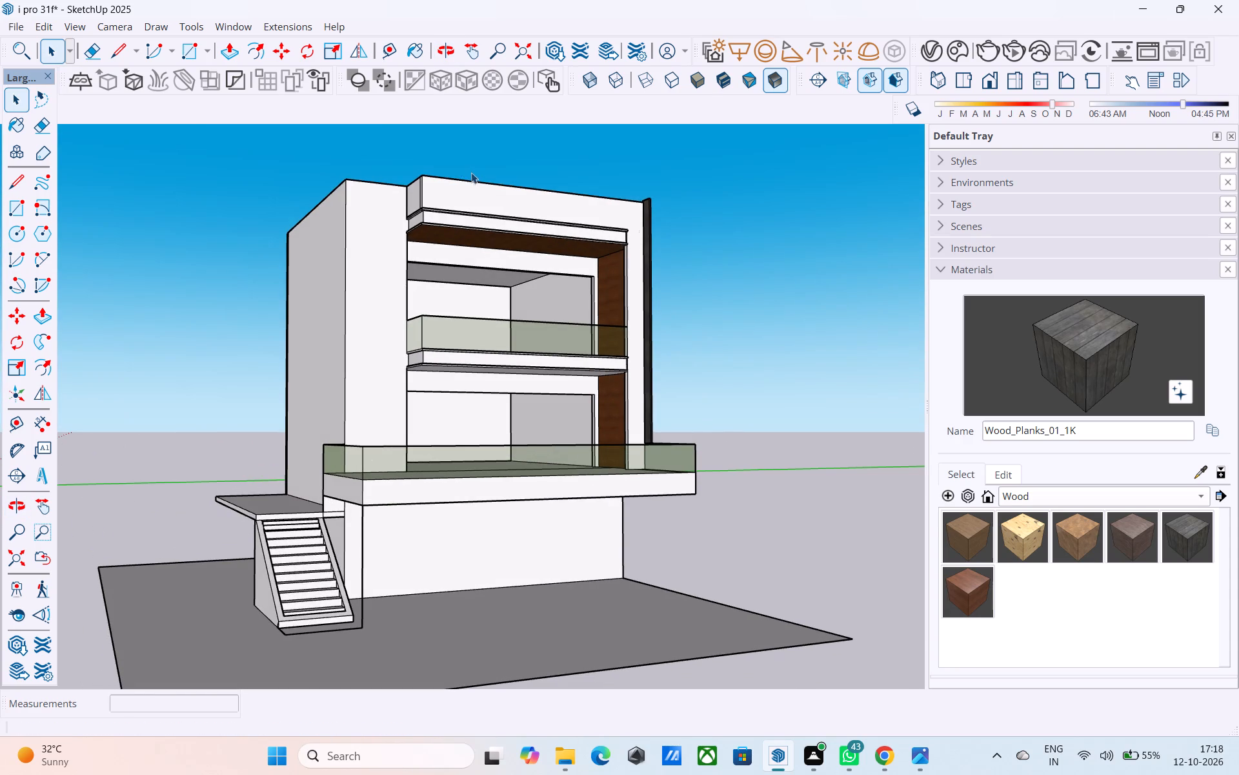
Open the house group and copy the stair-side wall's top edge straight down by 10', correcting the distance to 6'.
middle_click_drag(346, 274, 667, 321)
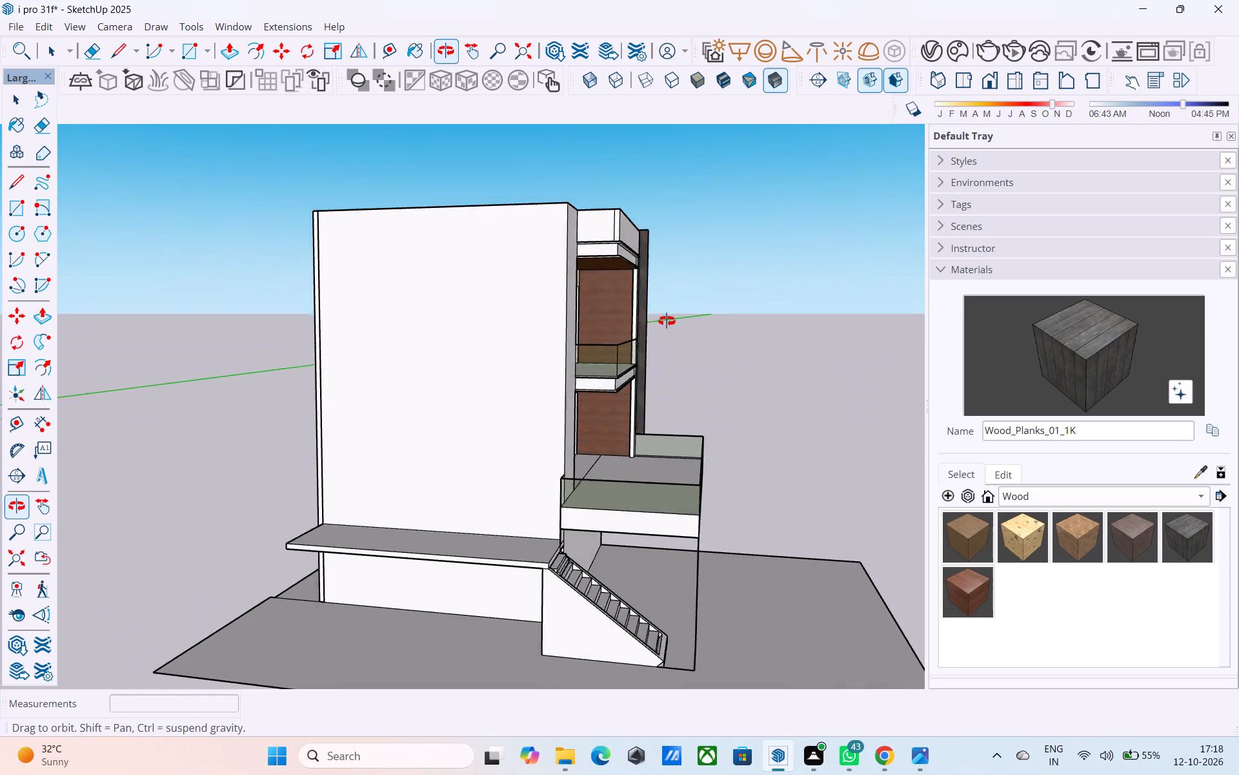
middle_click_drag(667, 321, 673, 320)
middle_click_drag(487, 405, 558, 409)
scroll(551, 406, "up", 1)
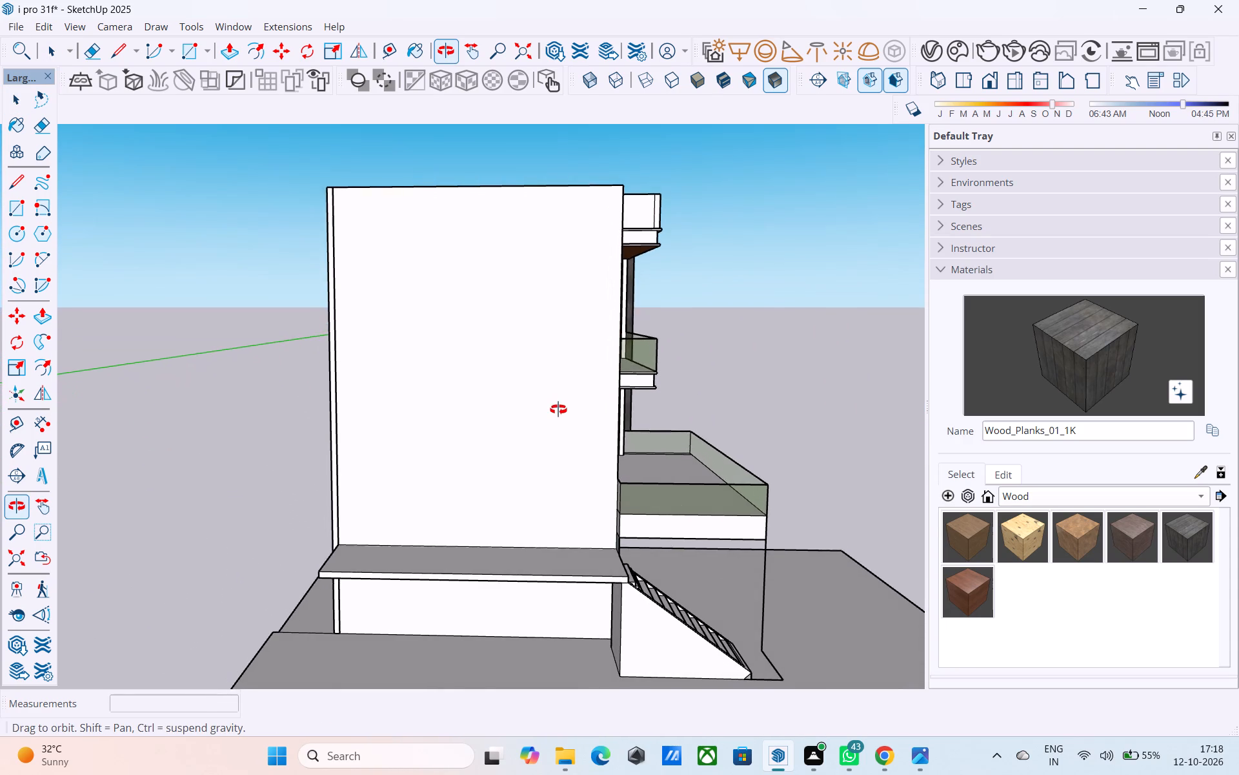
middle_click_drag(558, 409, 567, 403)
middle_click_drag(435, 240, 482, 378)
scroll(474, 351, "up", 3)
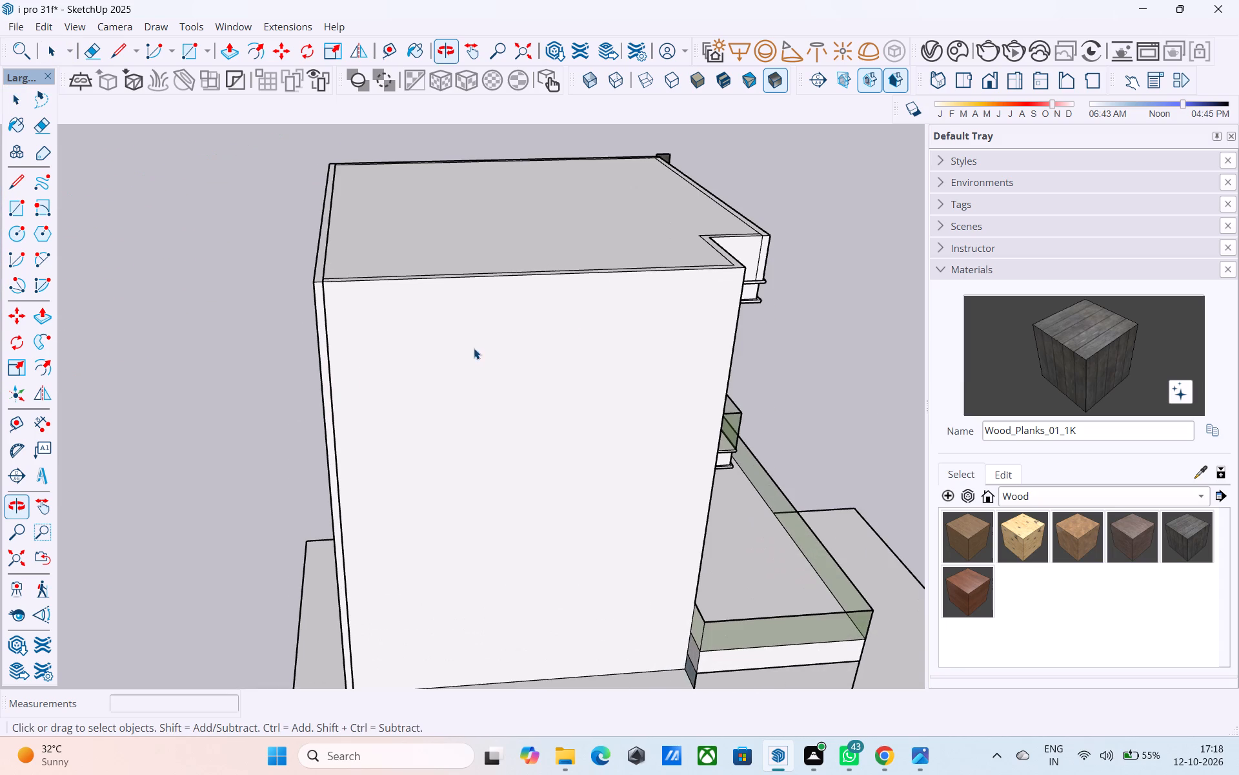
left_click(410, 279)
double_click(410, 279)
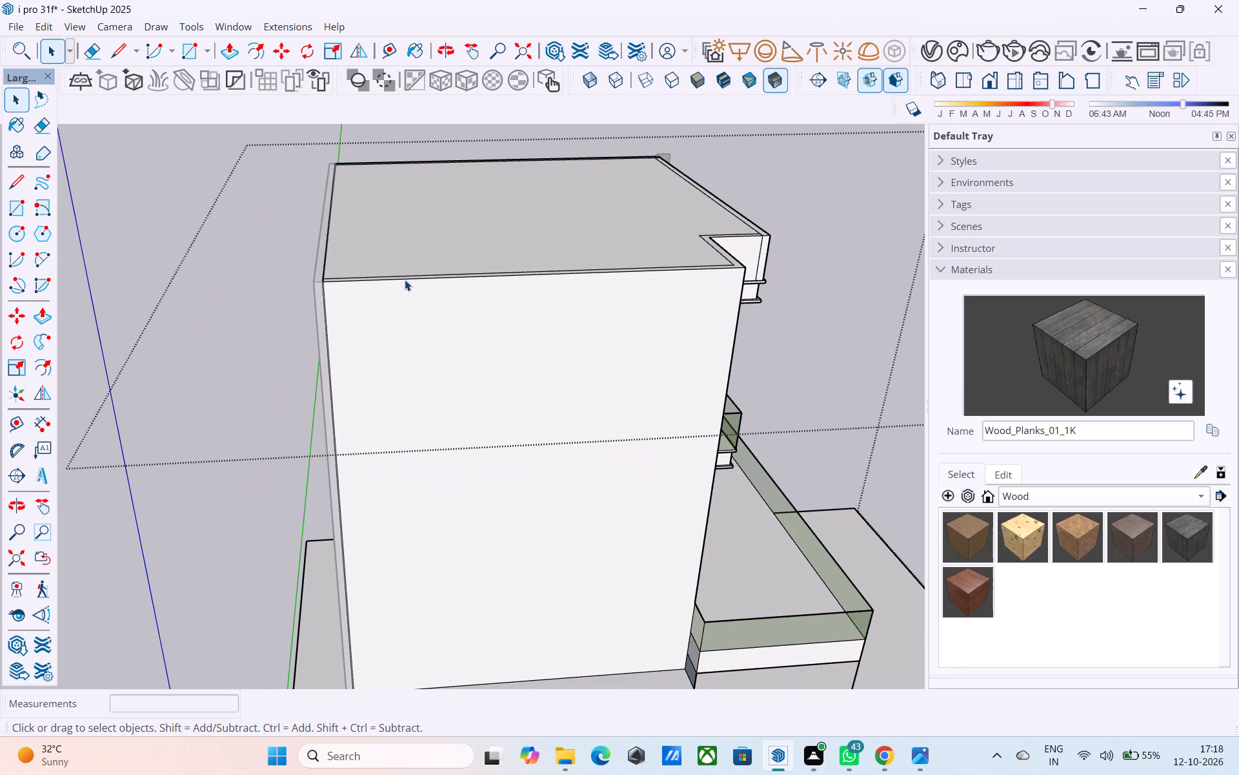
left_click(405, 280)
key("m")
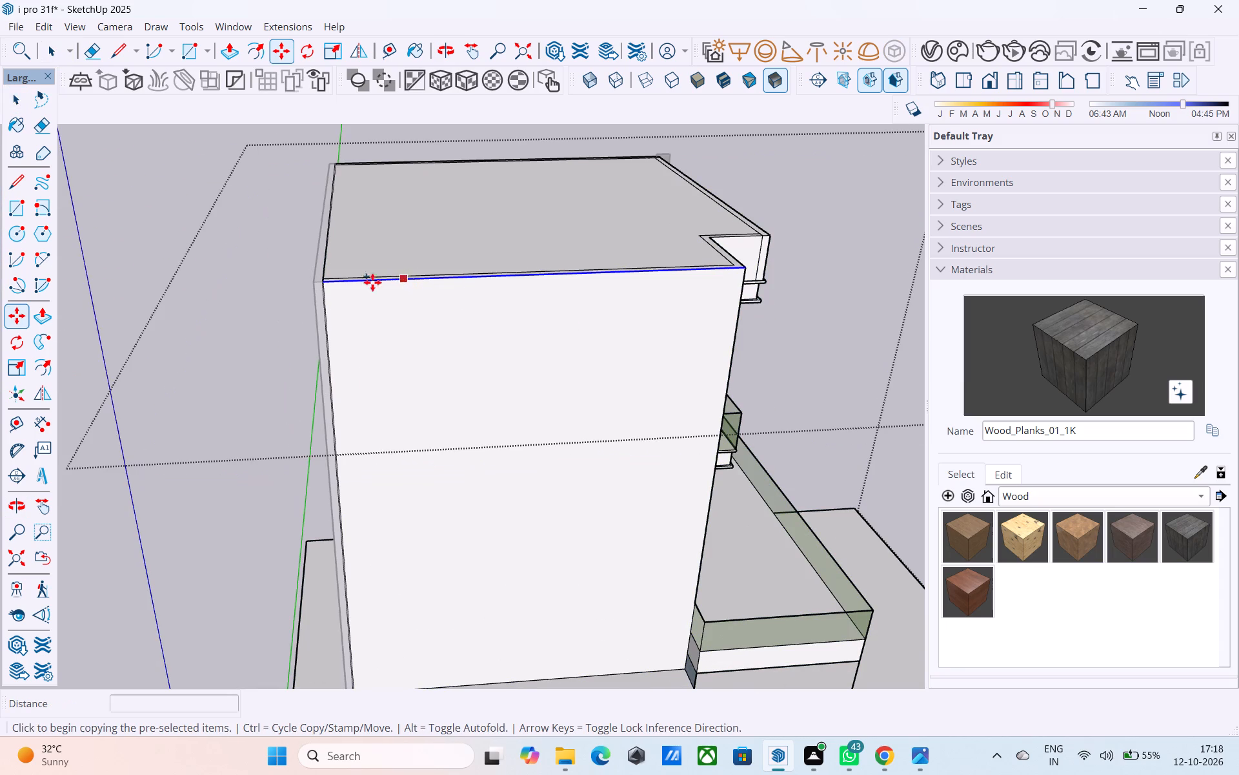
scroll(343, 285, "up", 9)
left_click(297, 277)
scroll(336, 425, "down", 6)
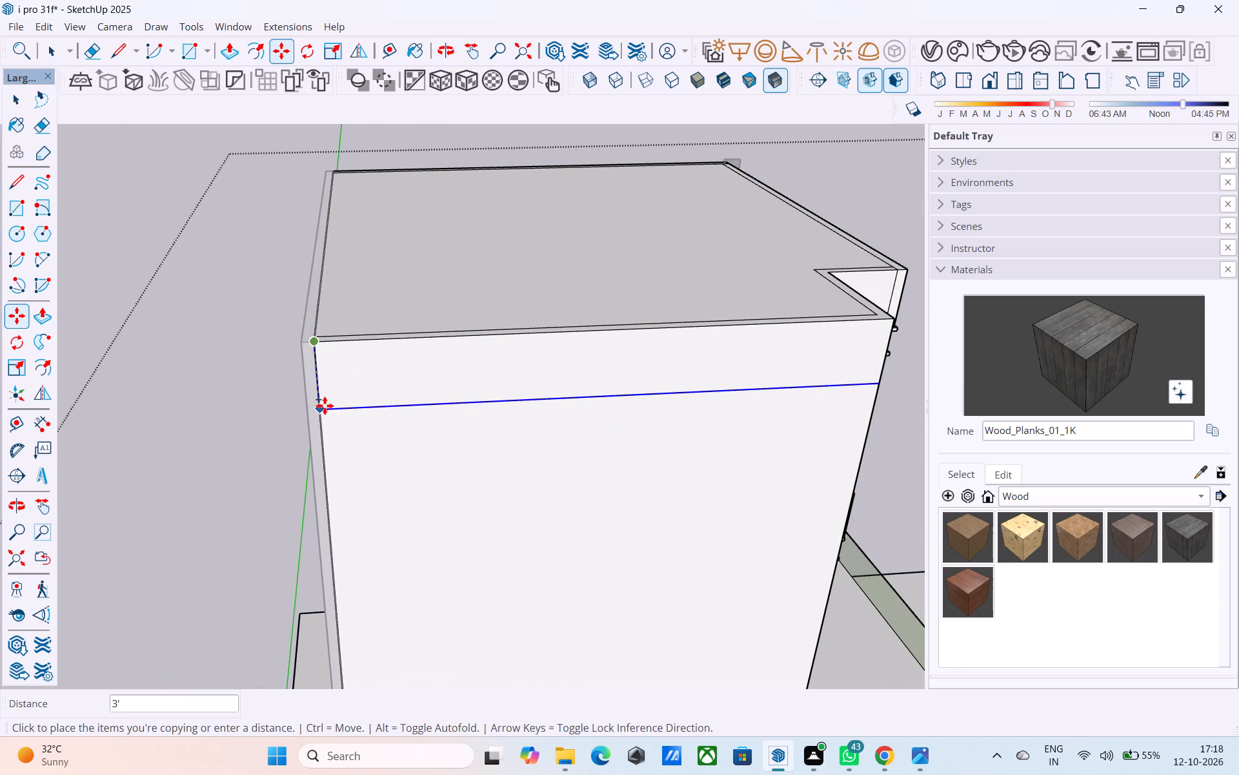
type("10'")
key("Return")
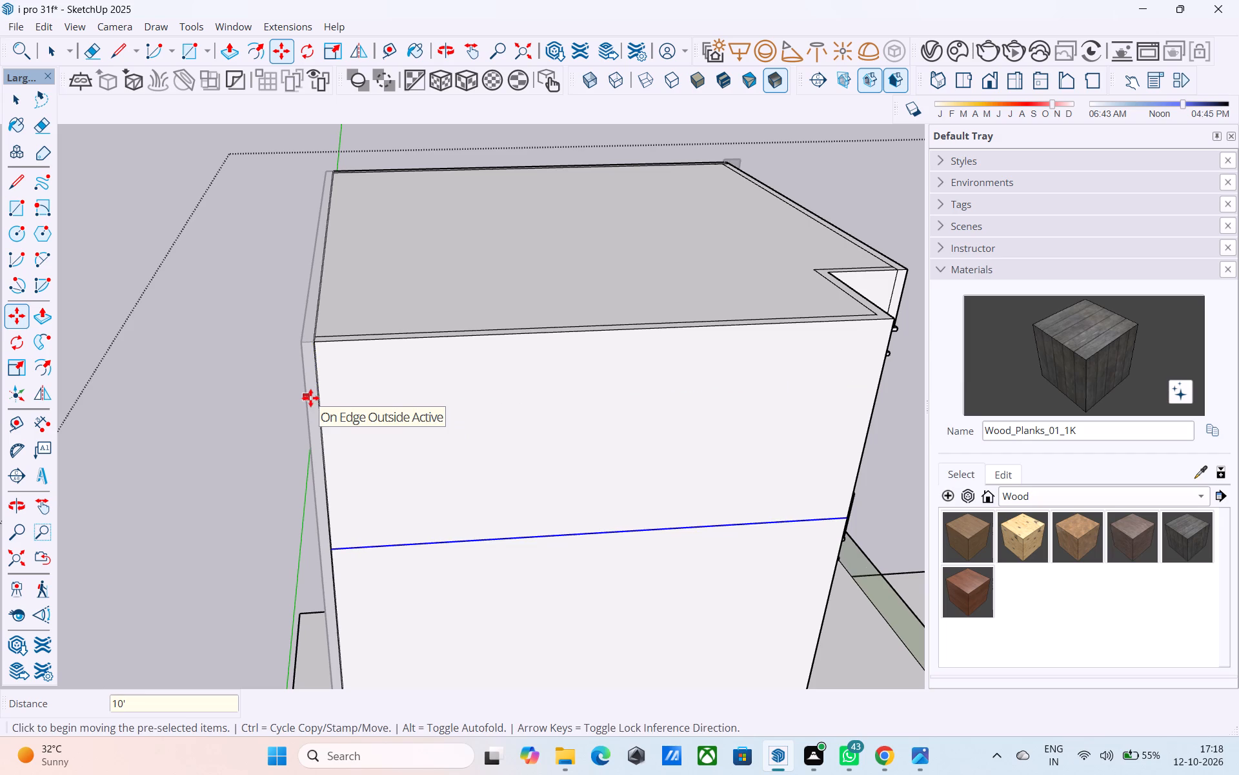
type("6'")
key("Return")
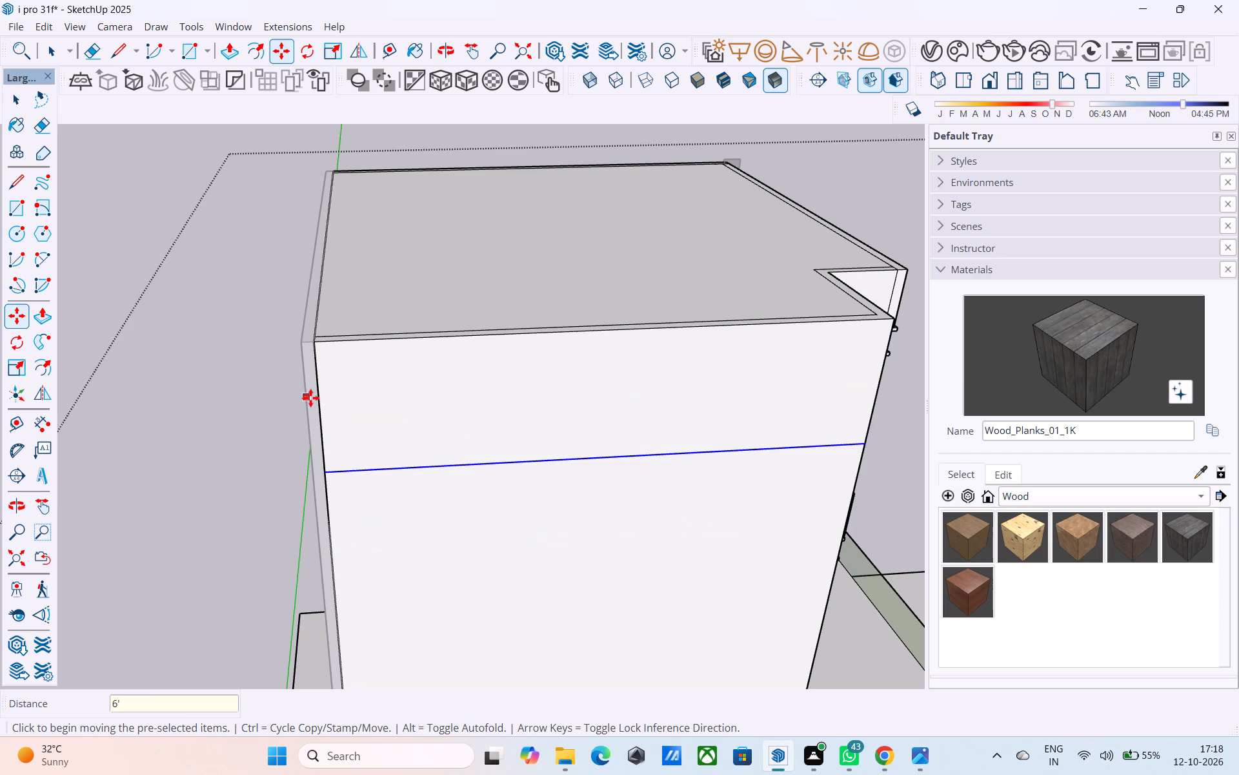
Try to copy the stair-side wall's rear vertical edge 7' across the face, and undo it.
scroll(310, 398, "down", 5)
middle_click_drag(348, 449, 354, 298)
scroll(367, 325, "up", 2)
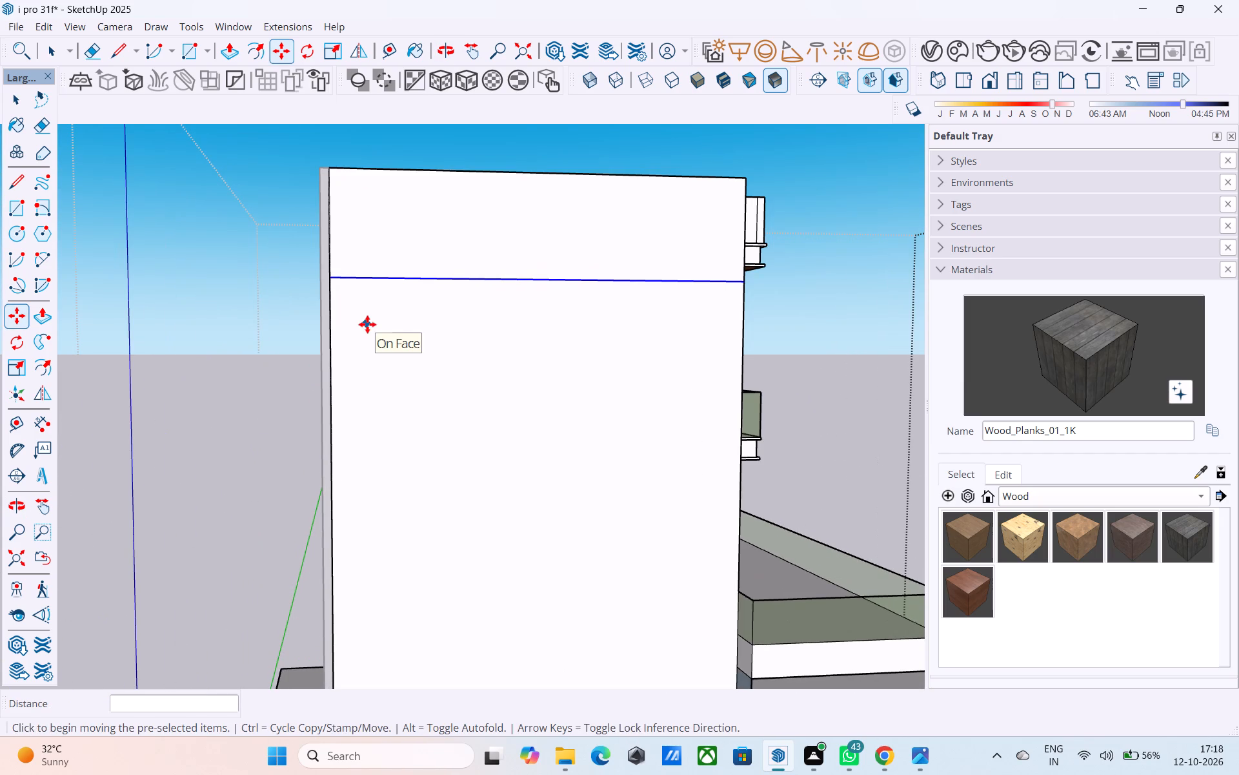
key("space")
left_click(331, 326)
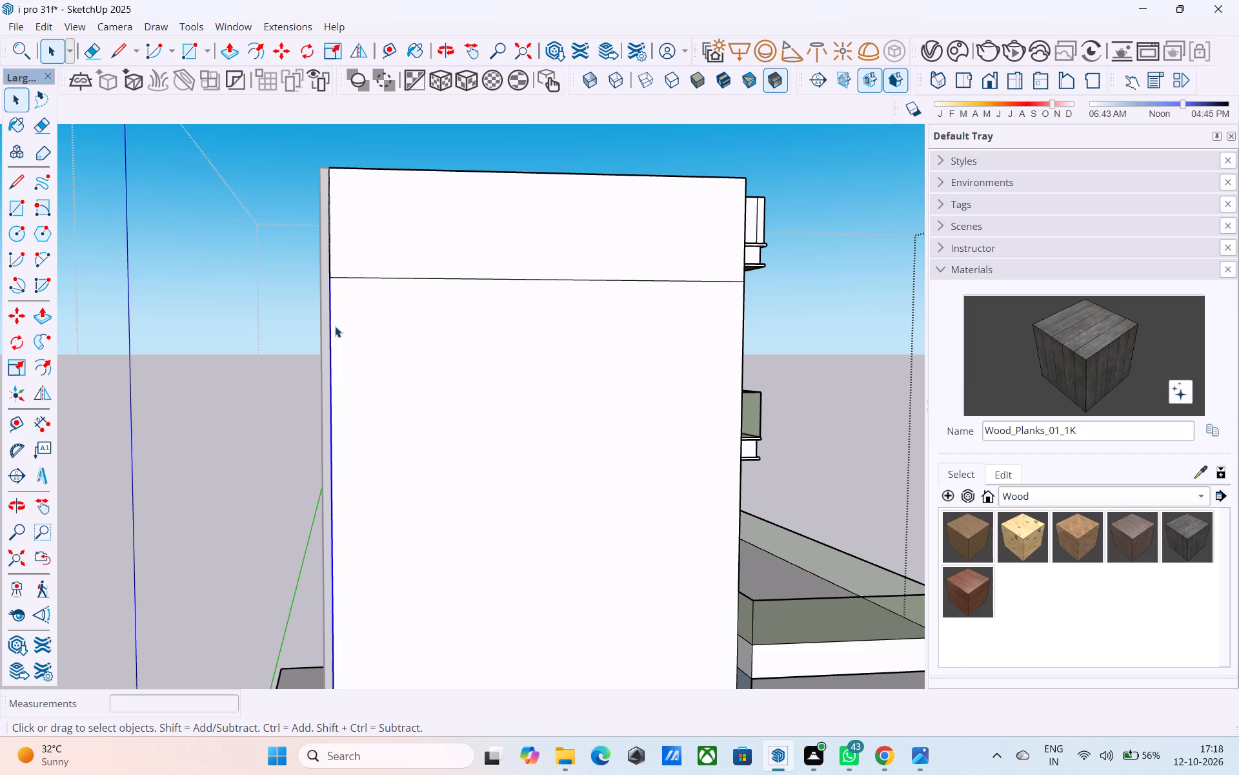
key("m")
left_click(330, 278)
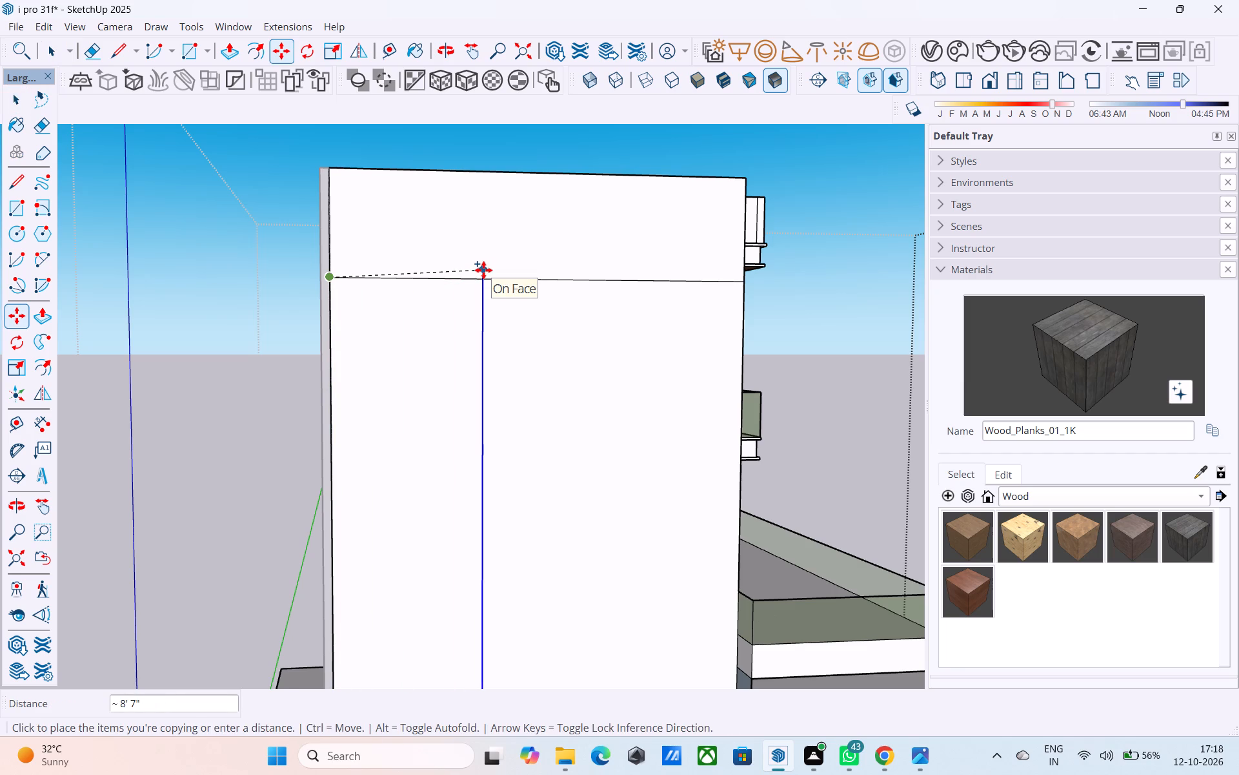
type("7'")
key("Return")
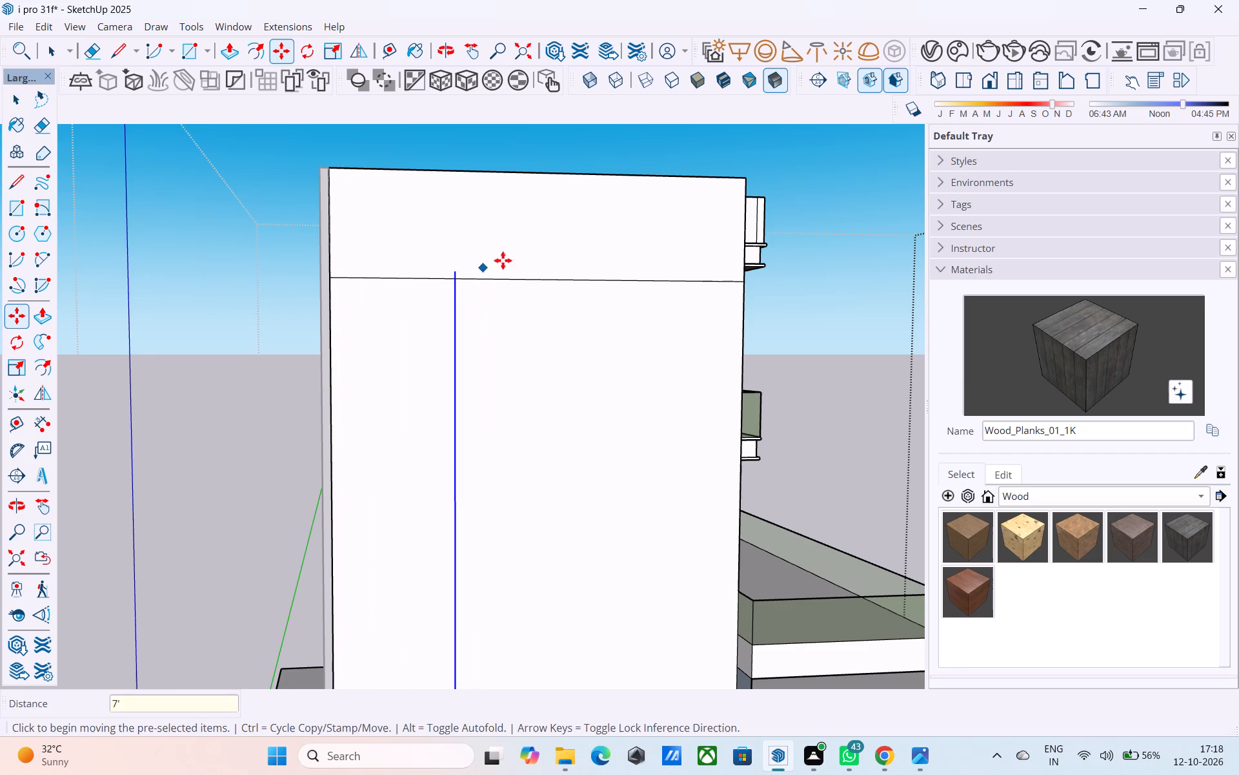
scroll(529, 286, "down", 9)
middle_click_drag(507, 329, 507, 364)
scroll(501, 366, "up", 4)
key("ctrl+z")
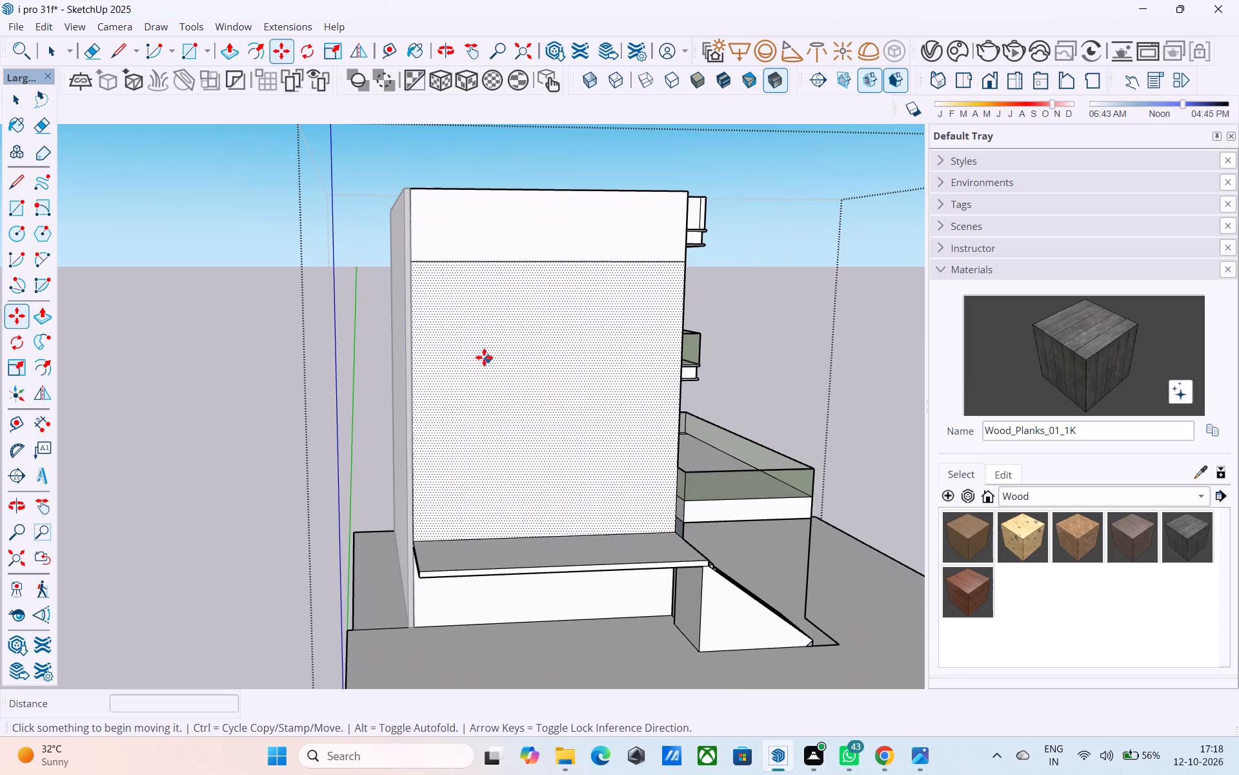
Copy the wall's rear vertical edge 7' toward the front, along the horizontal dividing line.
middle_click_drag(436, 276, 412, 271)
scroll(407, 271, "up", 5)
key("space")
left_click(391, 275)
left_click(383, 278)
left_click(388, 278)
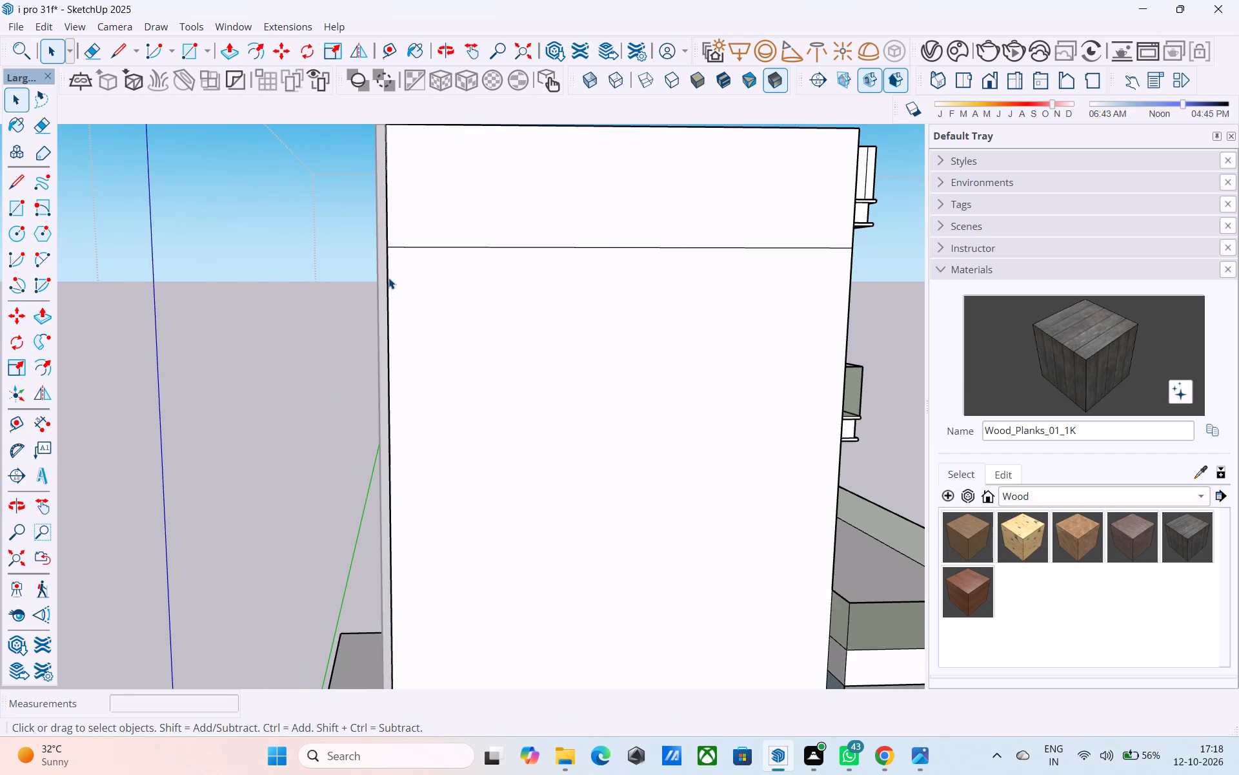
key("m")
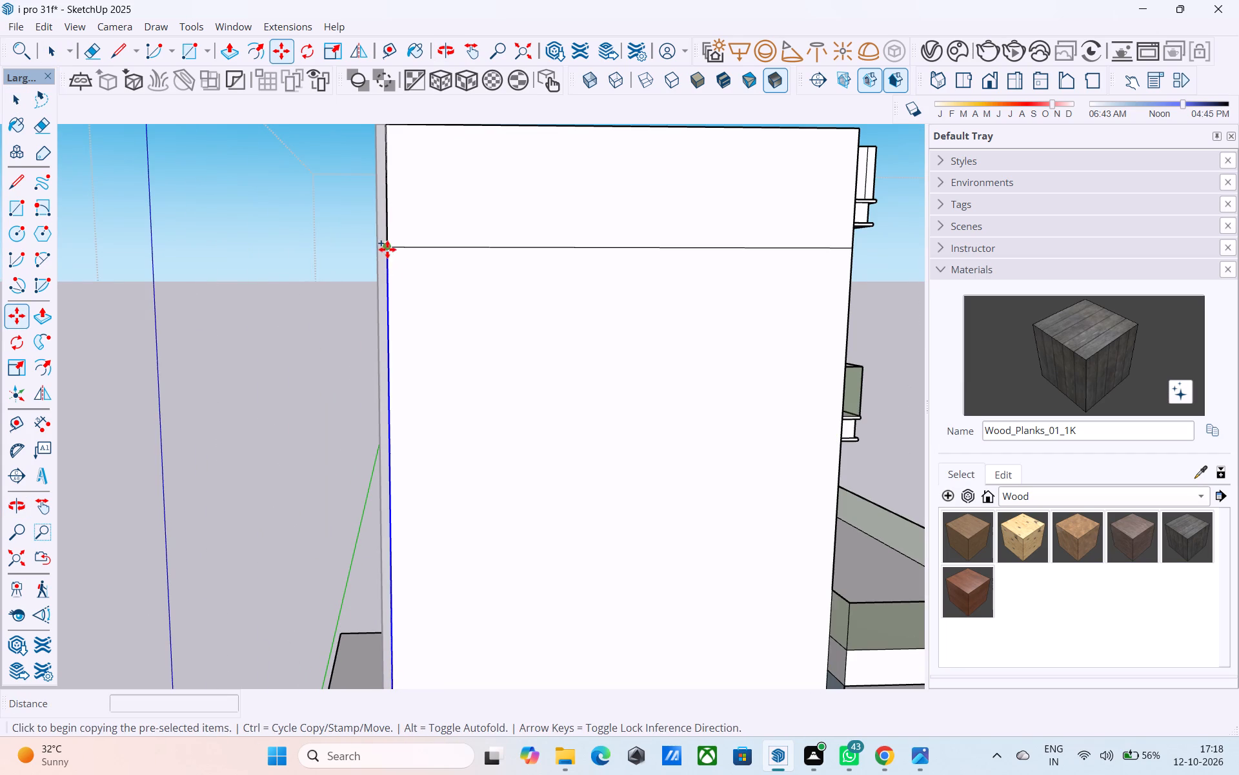
left_click(387, 249)
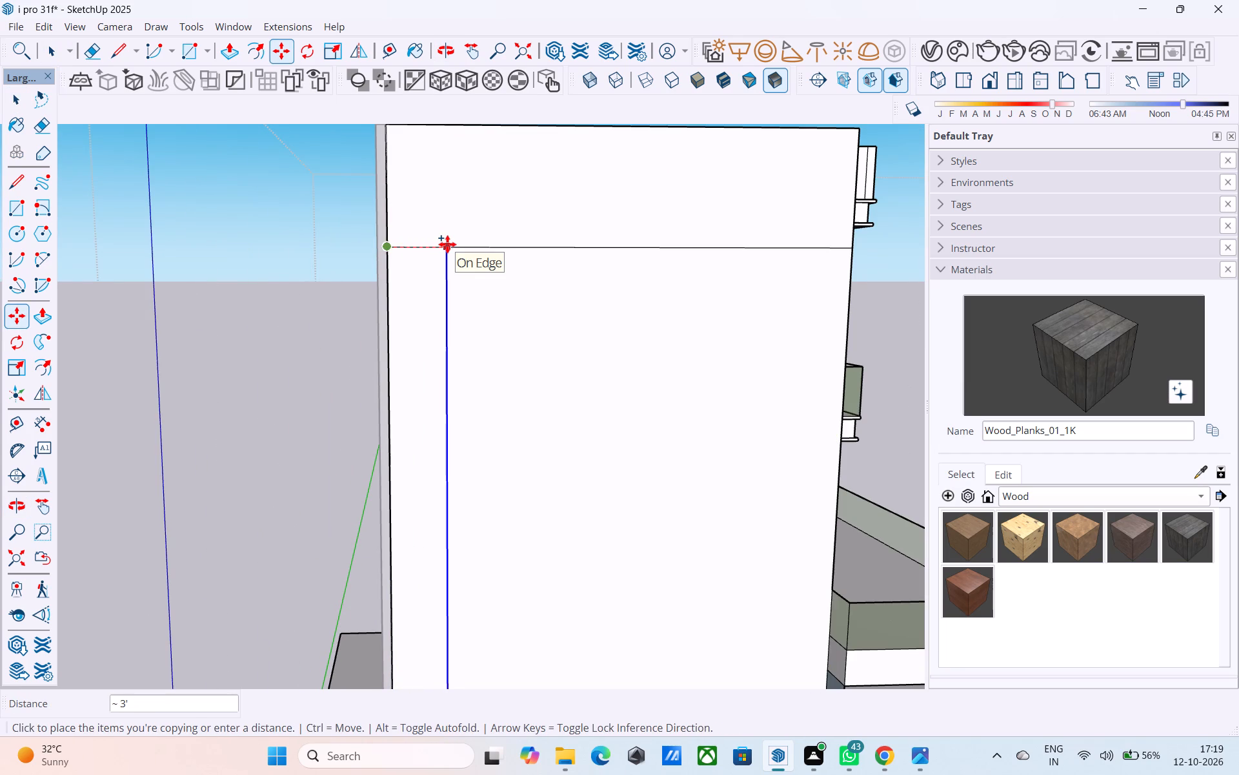
type("7'")
key("Return")
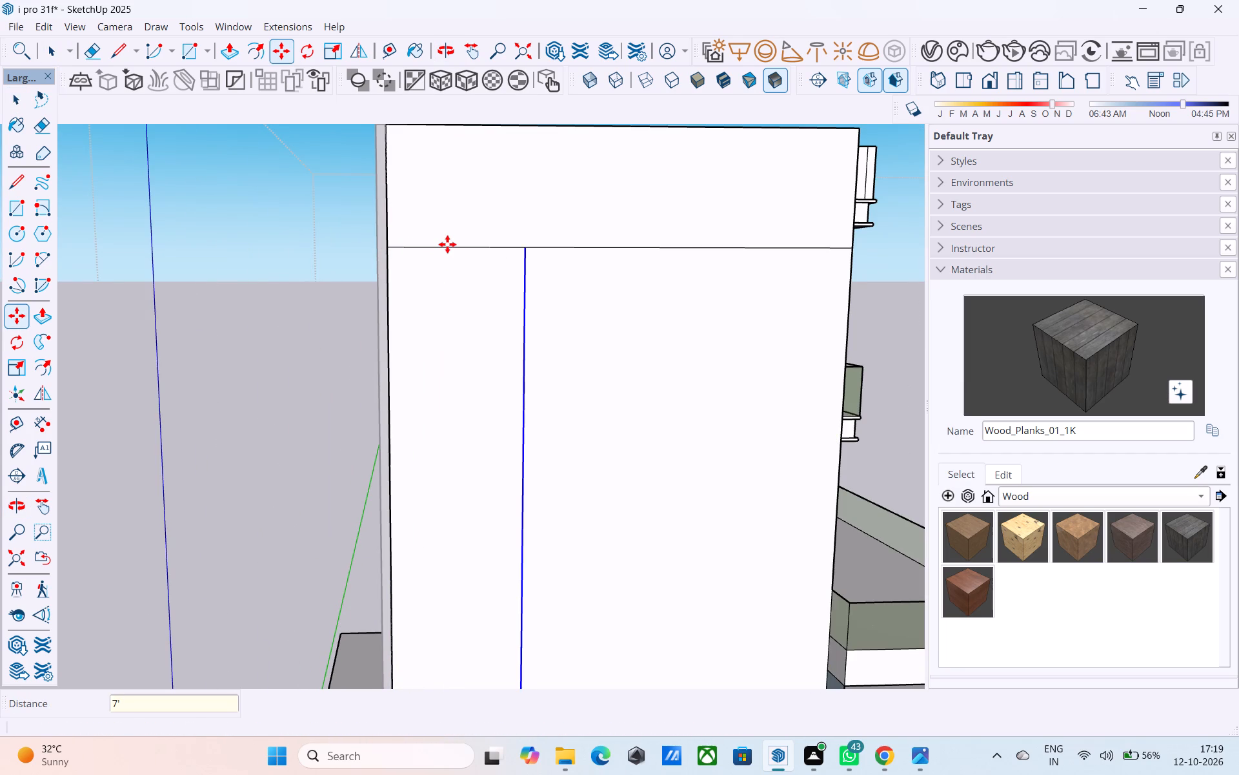
key("space")
Copy the wall's front vertical edge 7' toward the rear, along the horizontal dividing line.
middle_click_drag(884, 369, 818, 331, "shift")
scroll(811, 329, "up", 2)
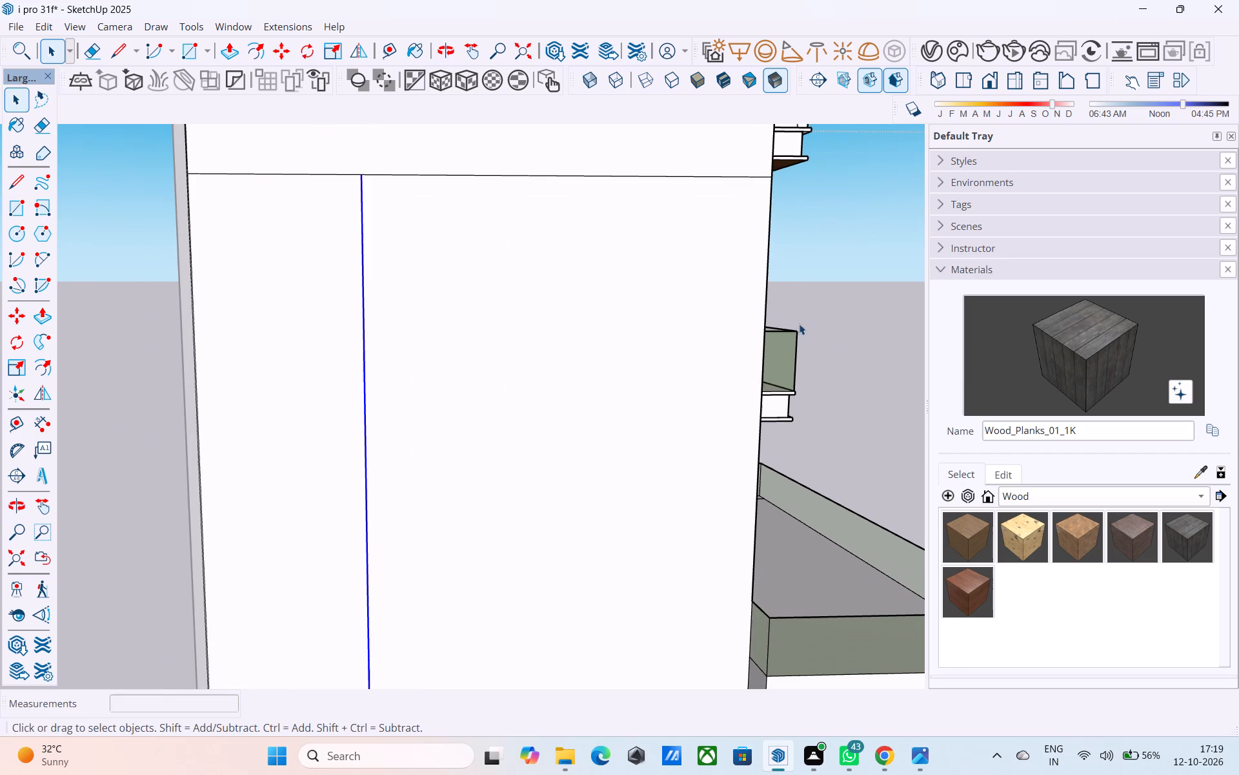
left_click(767, 295)
key("m")
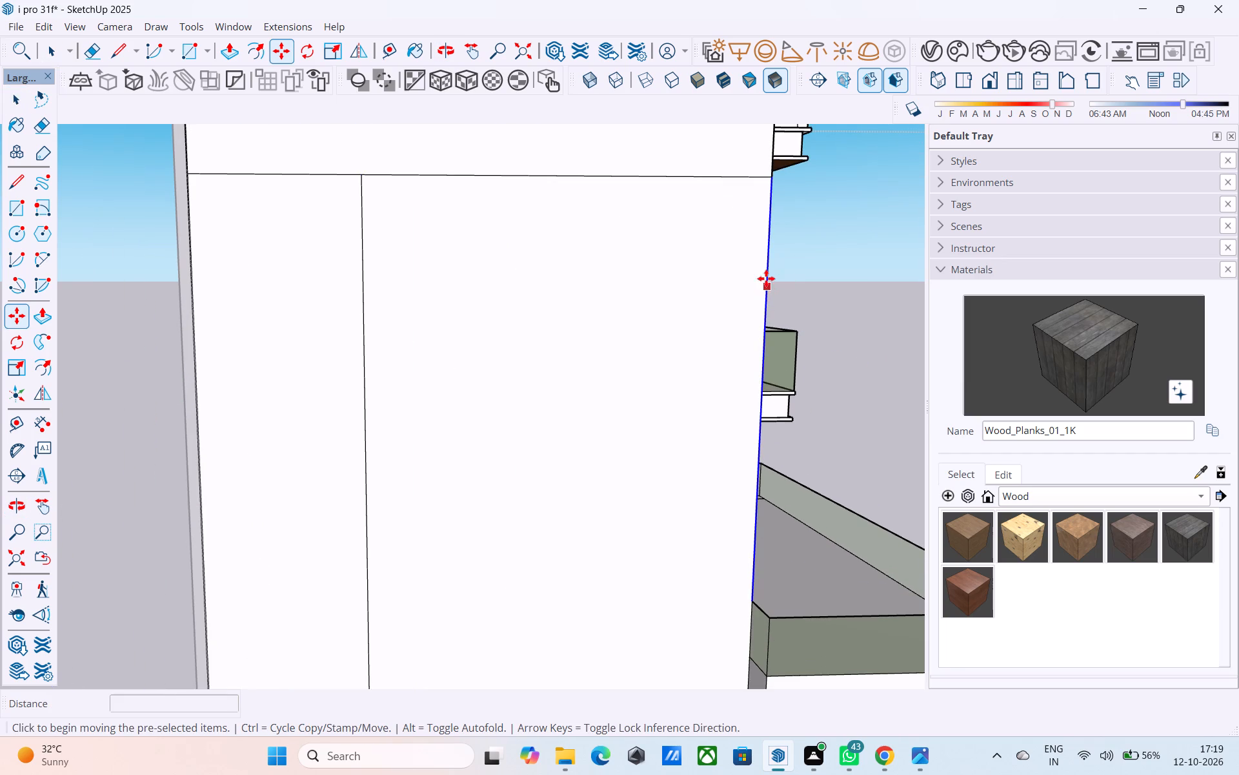
left_click(769, 178)
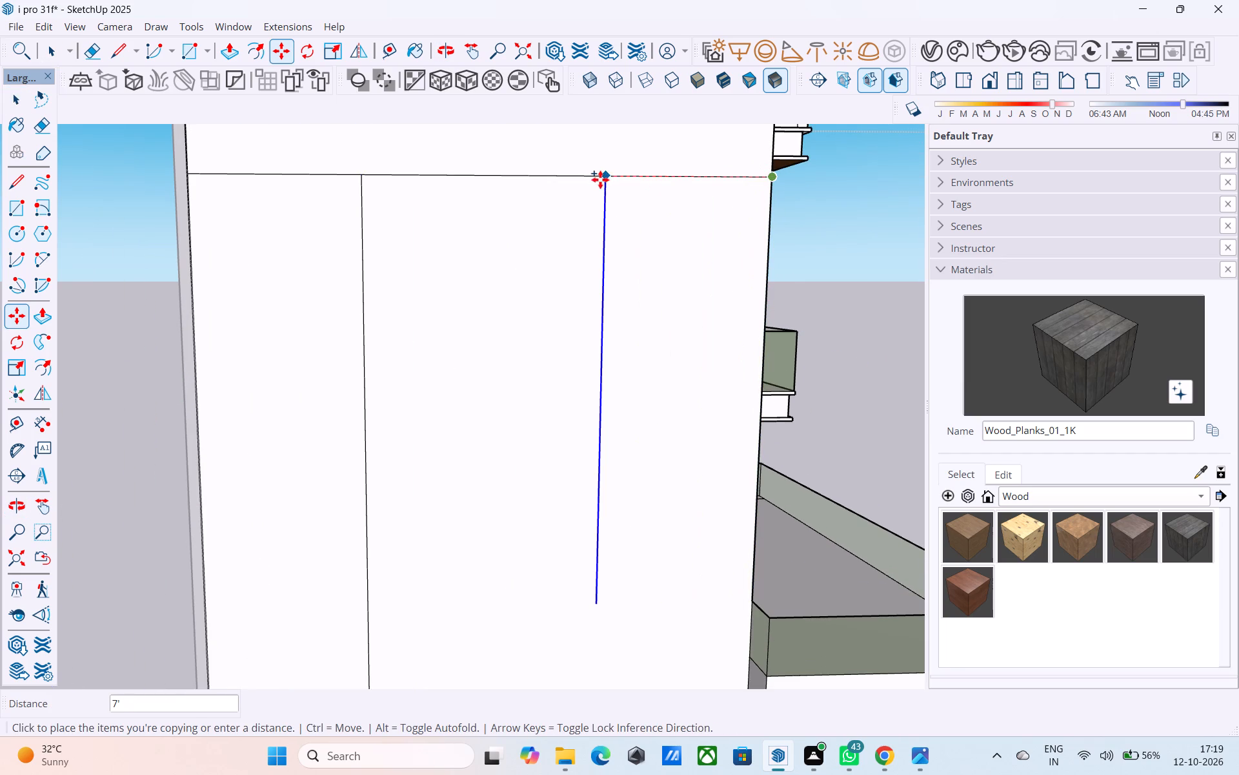
left_click(598, 176)
Draw a line from the lower end of the copied front edge down to the stair landing slab, enclosing the central strip.
scroll(591, 175, "down", 5)
scroll(547, 218, "down", 3)
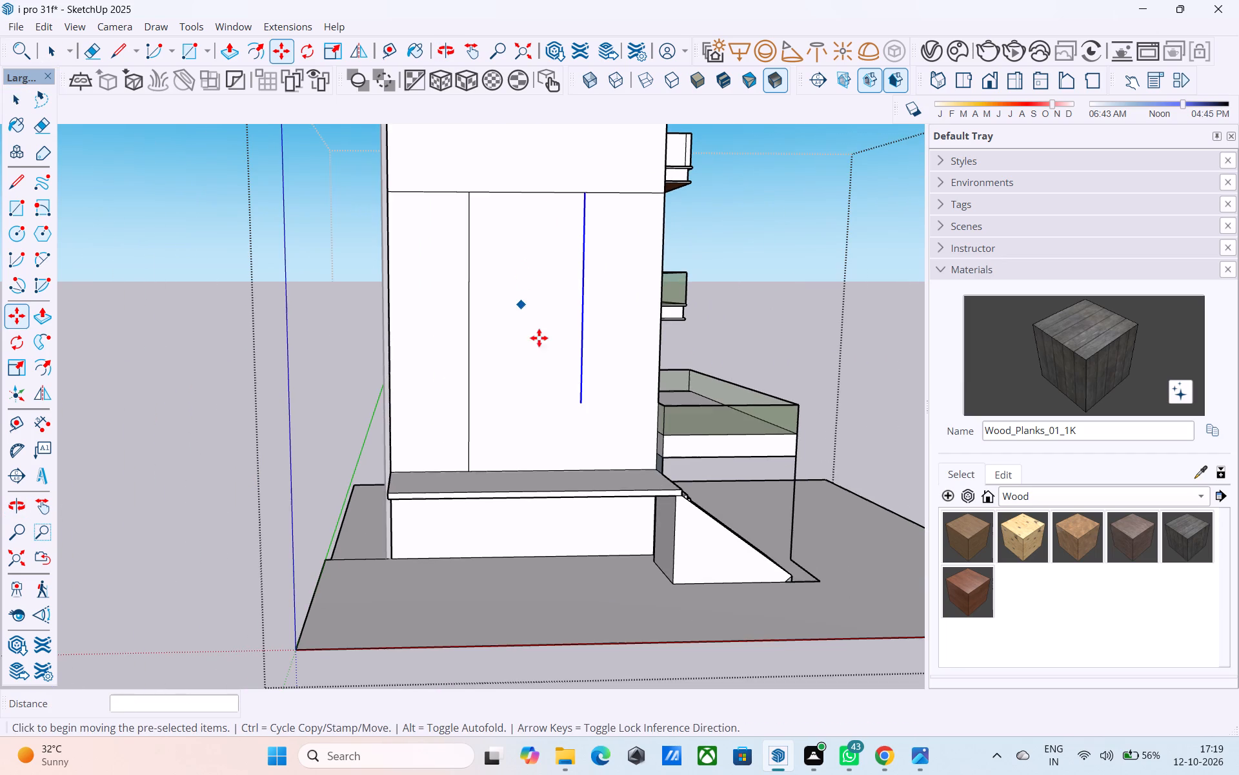
key("l")
scroll(574, 385, "up", 2)
left_click(581, 400)
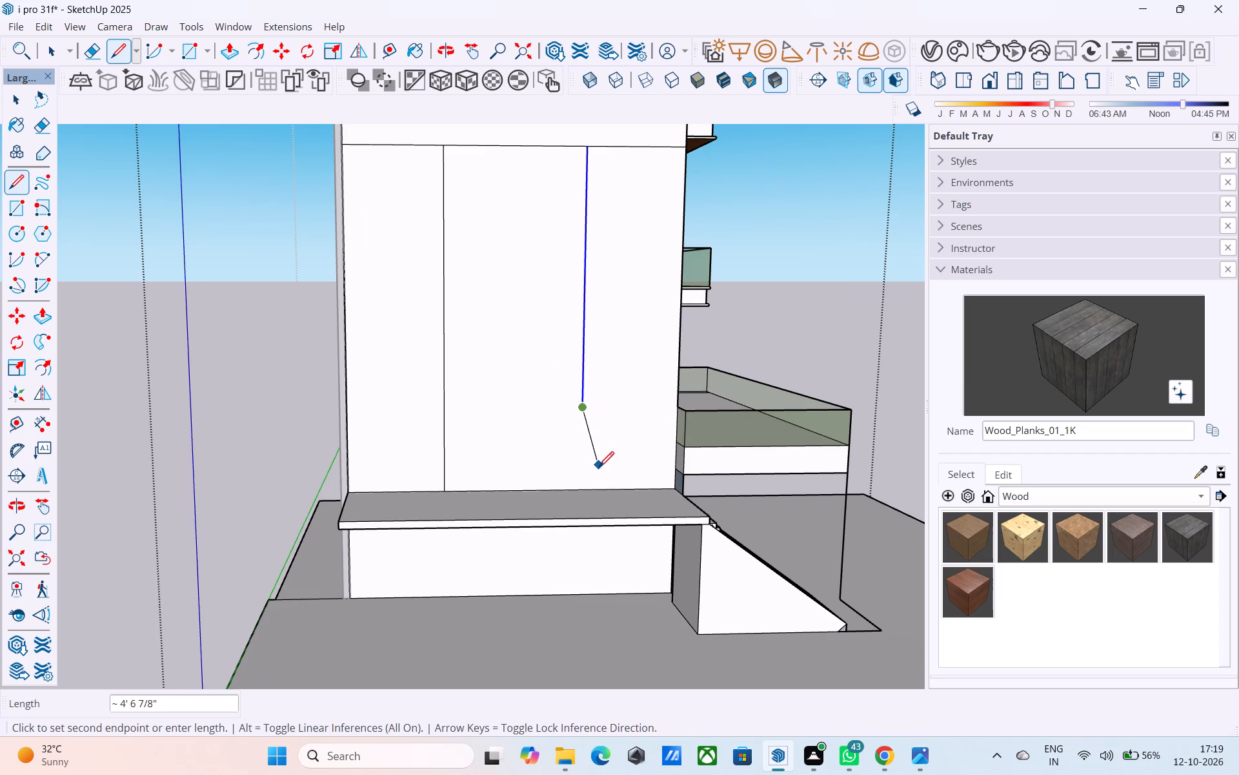
left_click(584, 488)
key("space")
Offset the central strip's outline 6" inward to form a tall frame.
left_click(499, 399)
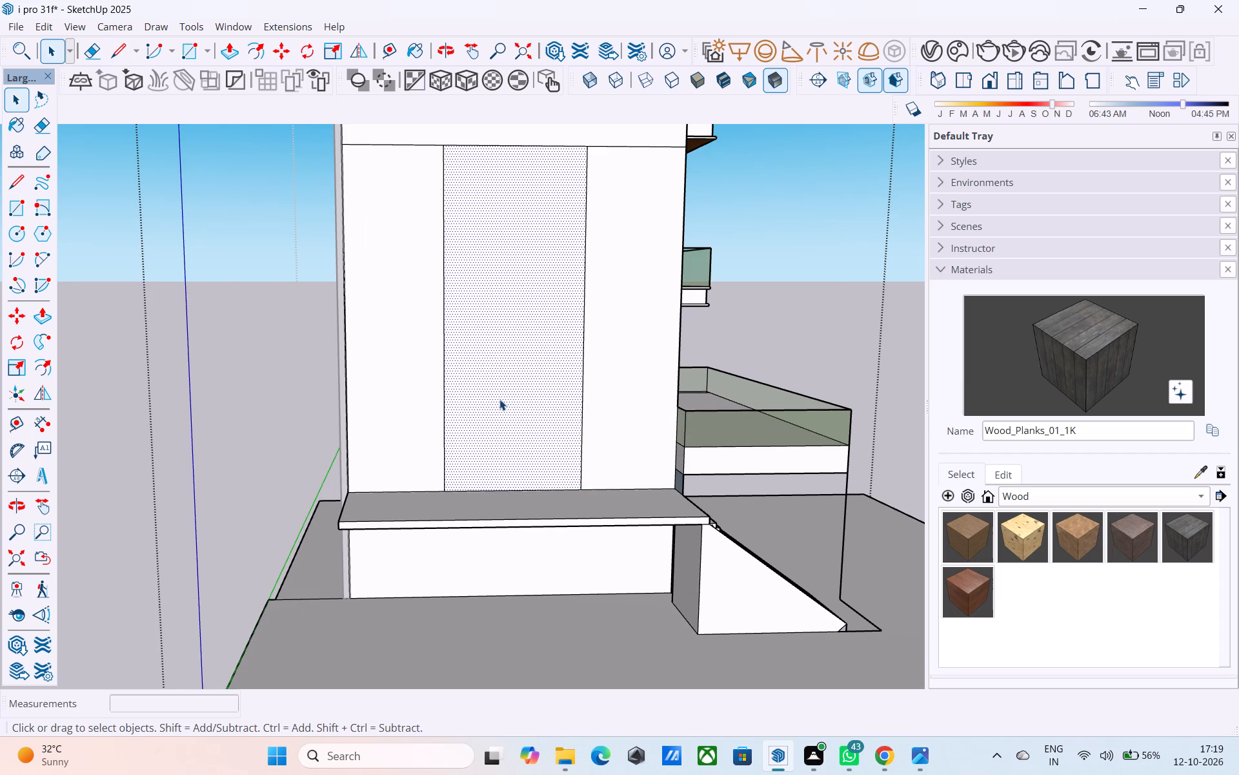
key("f")
left_click(499, 399)
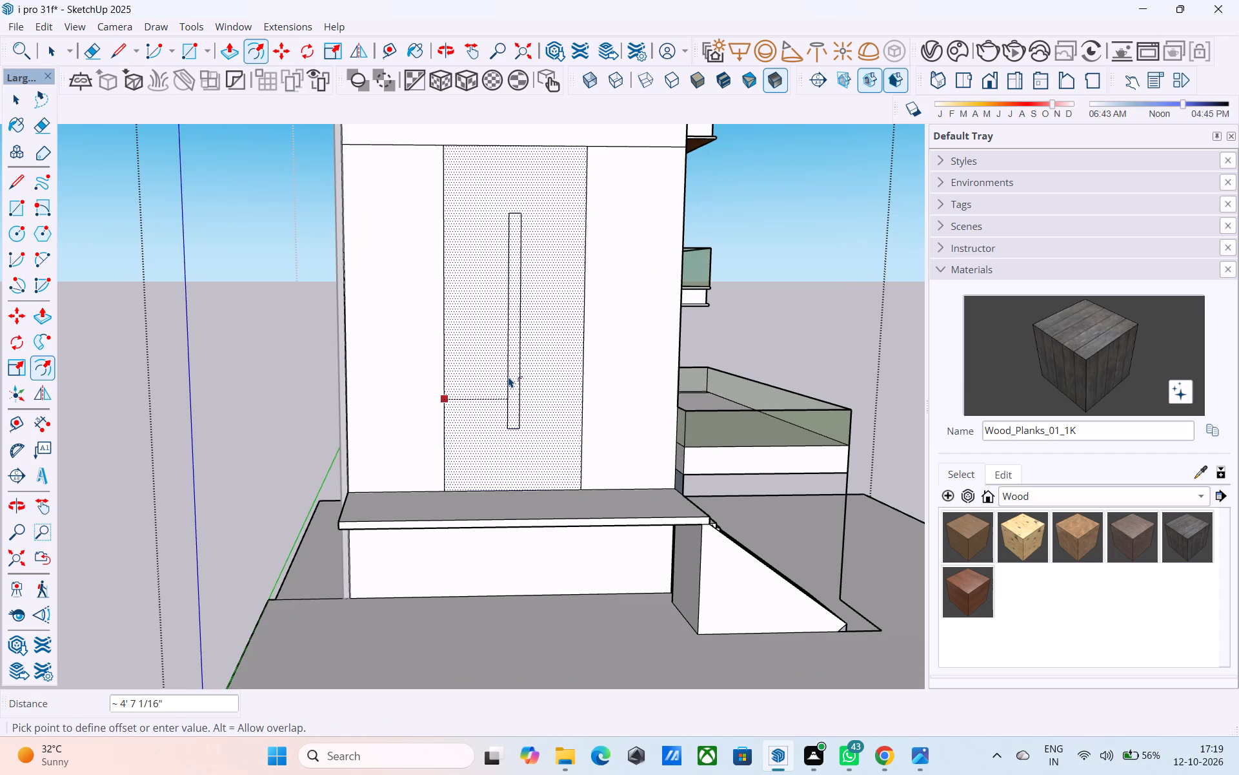
type("6\"")
key("Return")
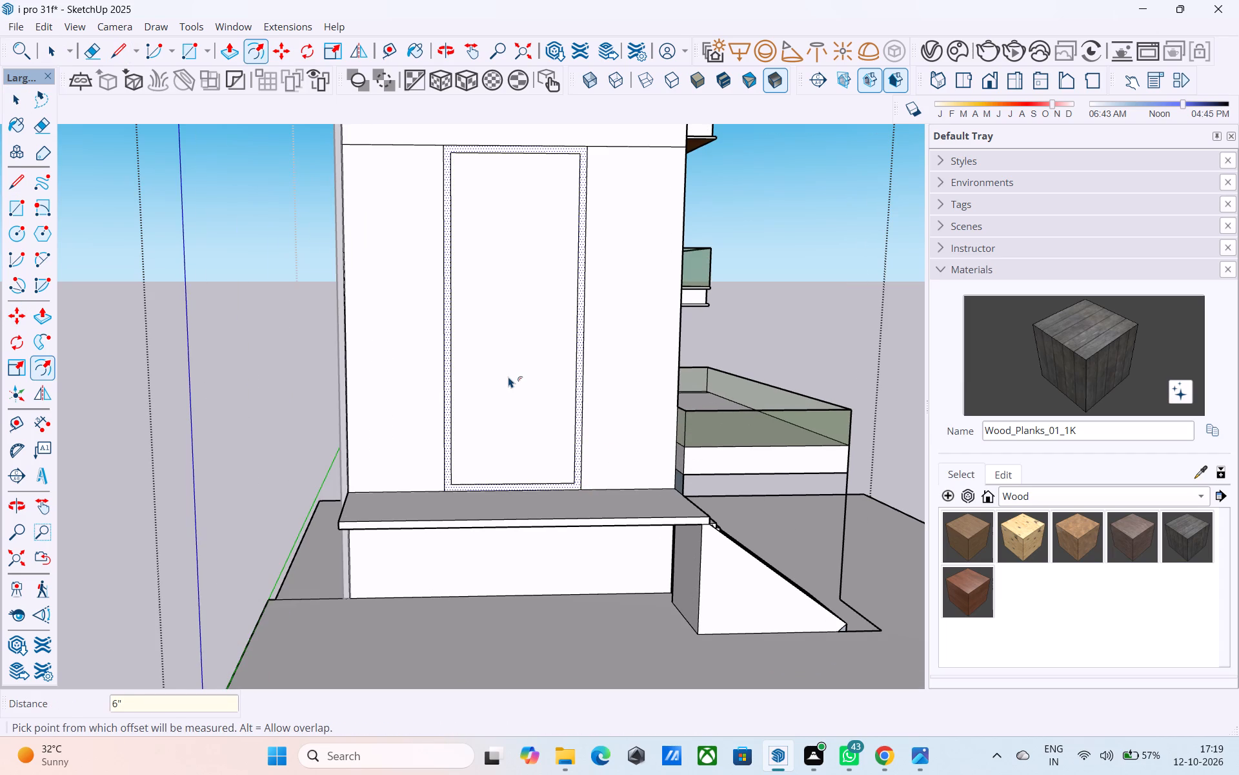
key("space")
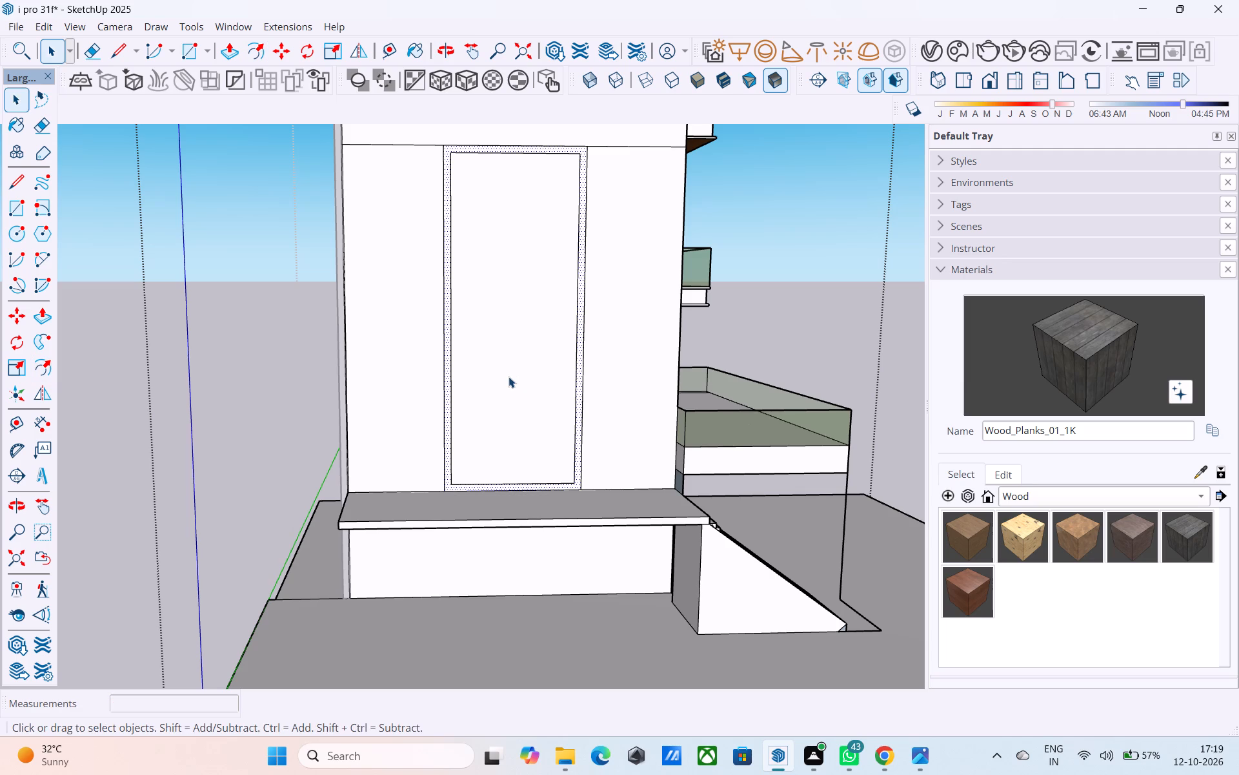
Copy the inner frame's top edge to its bottom edge and divide the spacing by 3 to make three equal panels.
left_click(509, 377)
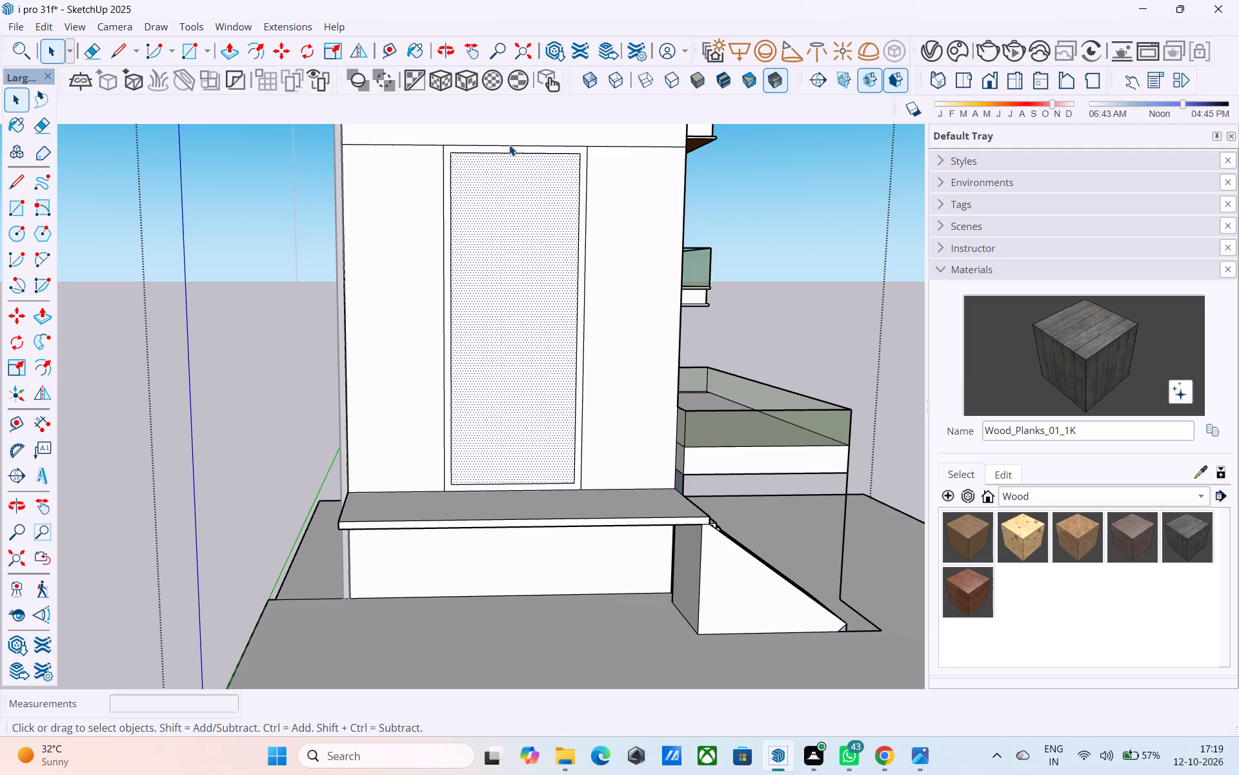
left_click(509, 151)
key("m")
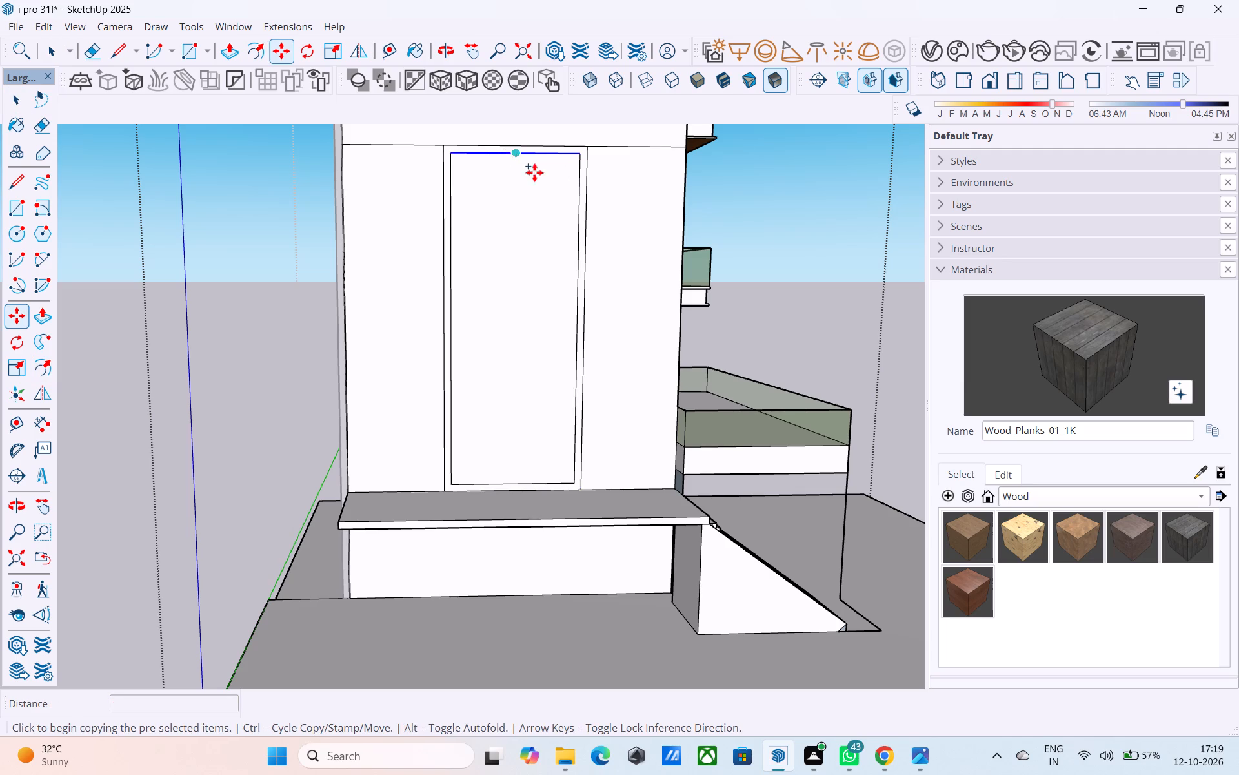
left_click(454, 156)
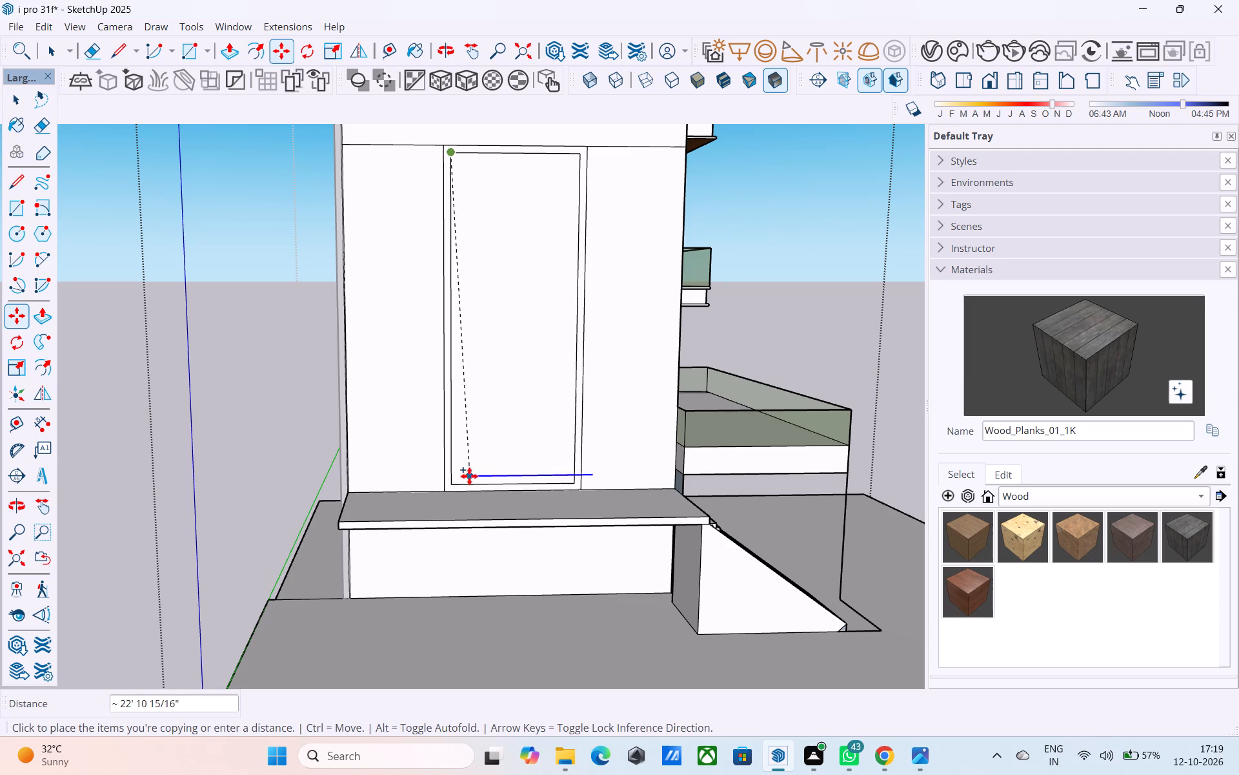
left_click(451, 484)
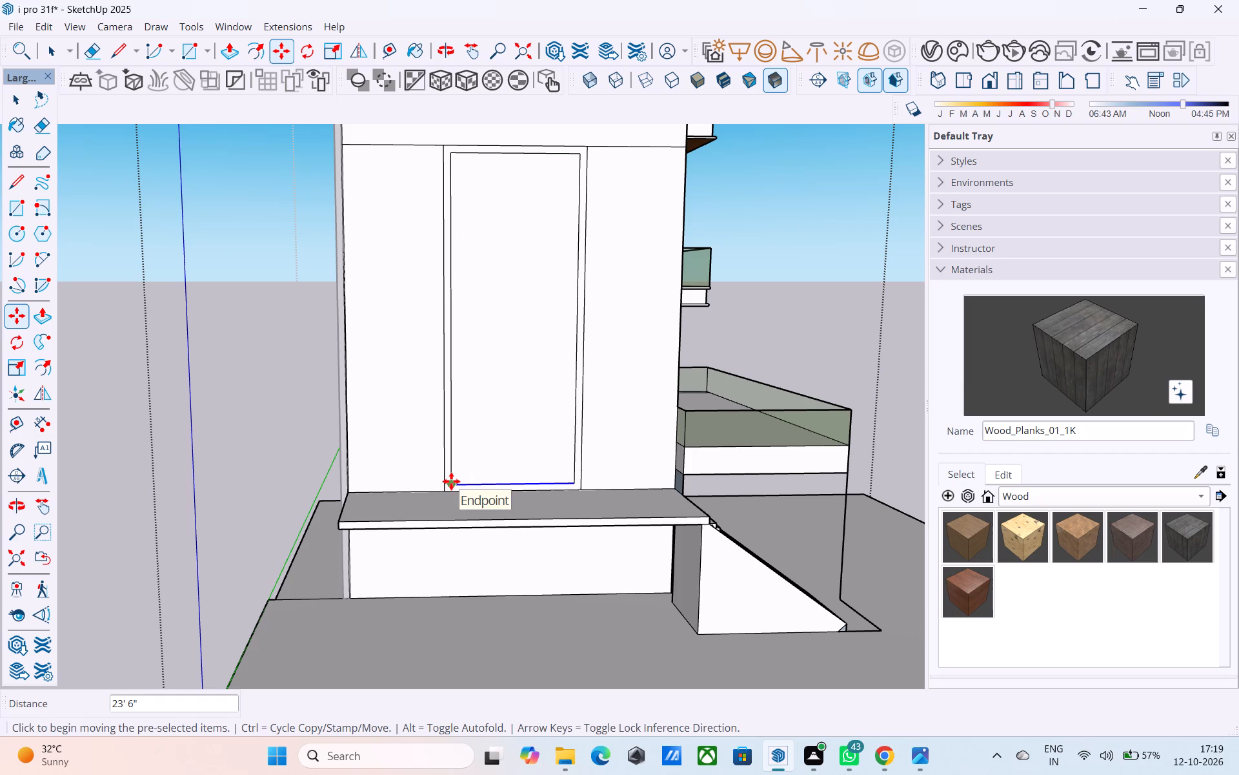
type("/3")
key("Return")
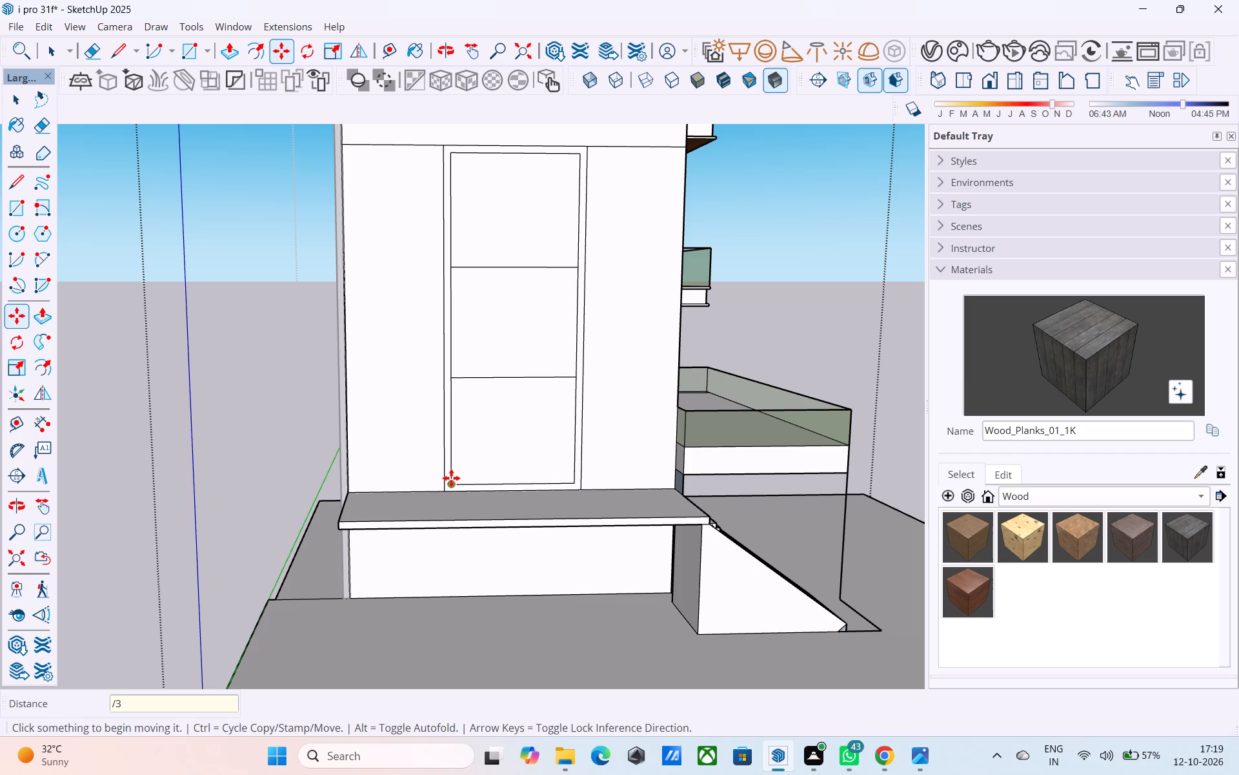
key("space")
Offset the middle panel's outline 6" inward.
middle_click_drag(457, 400, 442, 422, "shift")
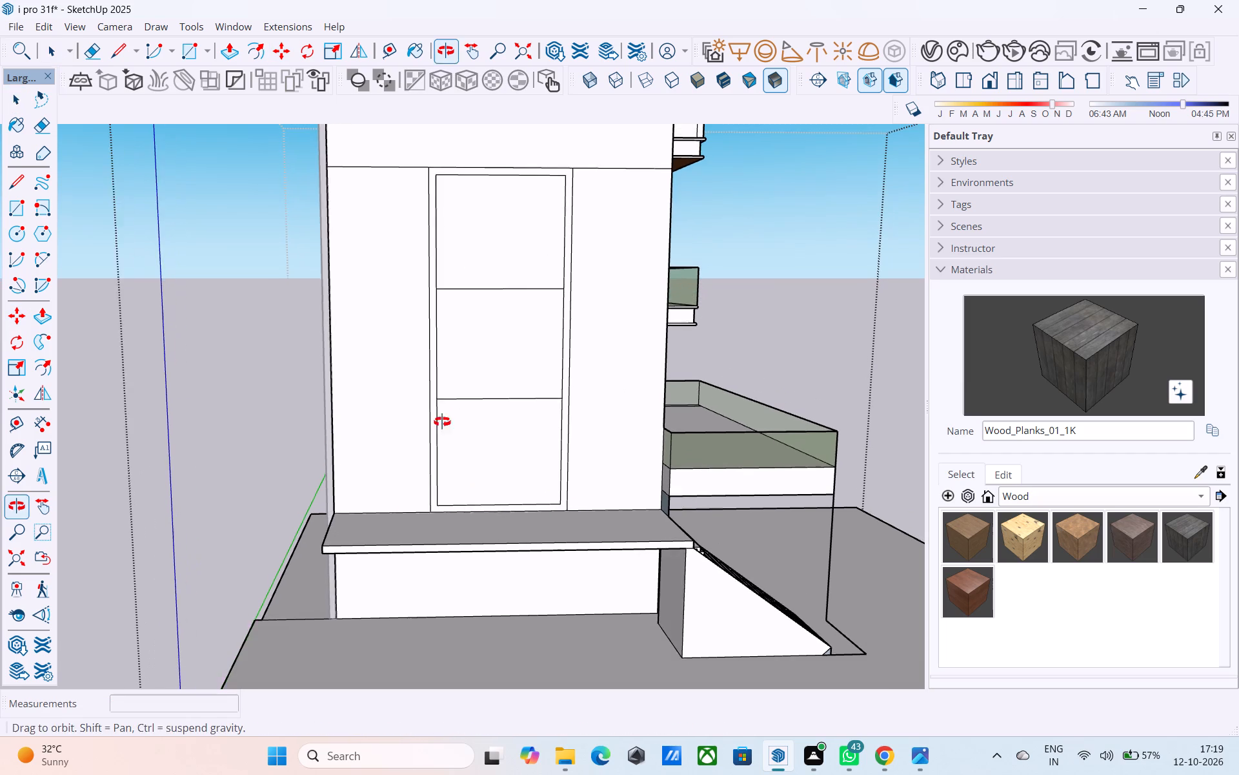
middle_click_drag(442, 422, 441, 422, "shift")
left_click(499, 355)
key("f")
left_click(499, 355)
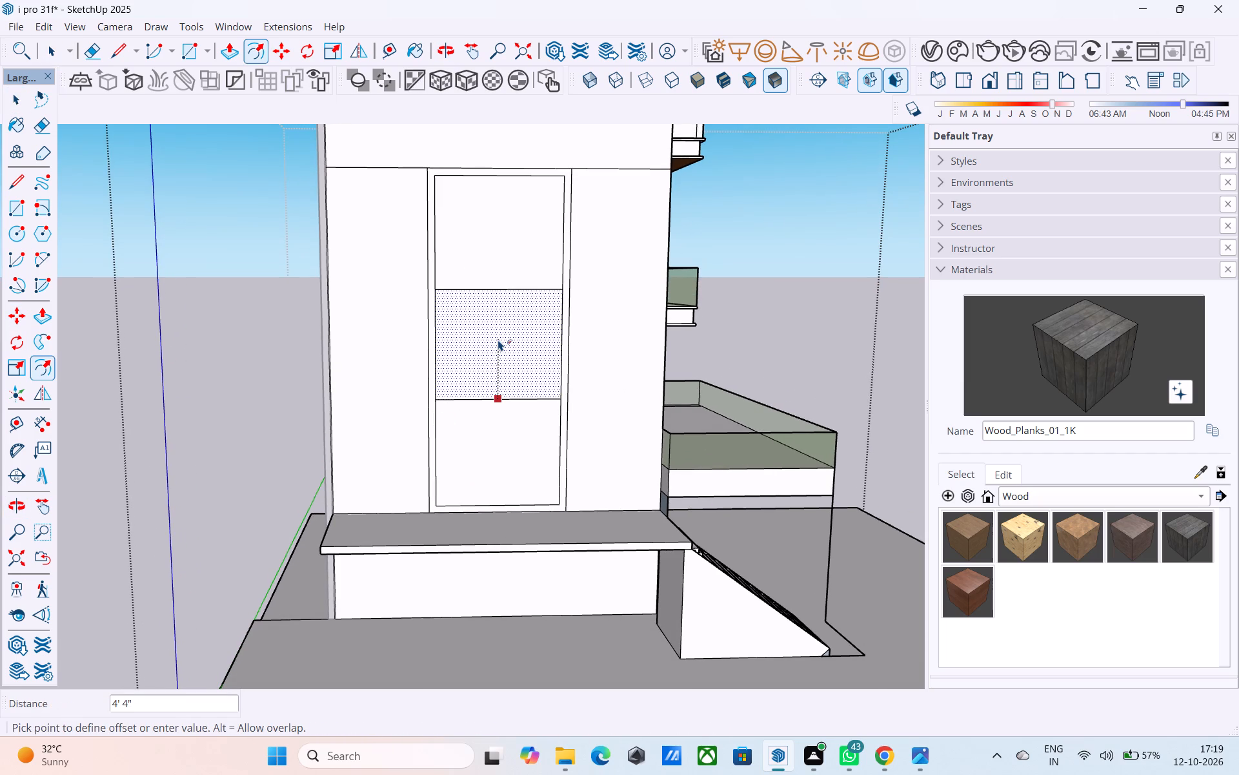
key("6")
key("shift+quotedbl")
key("Return")
key("space")
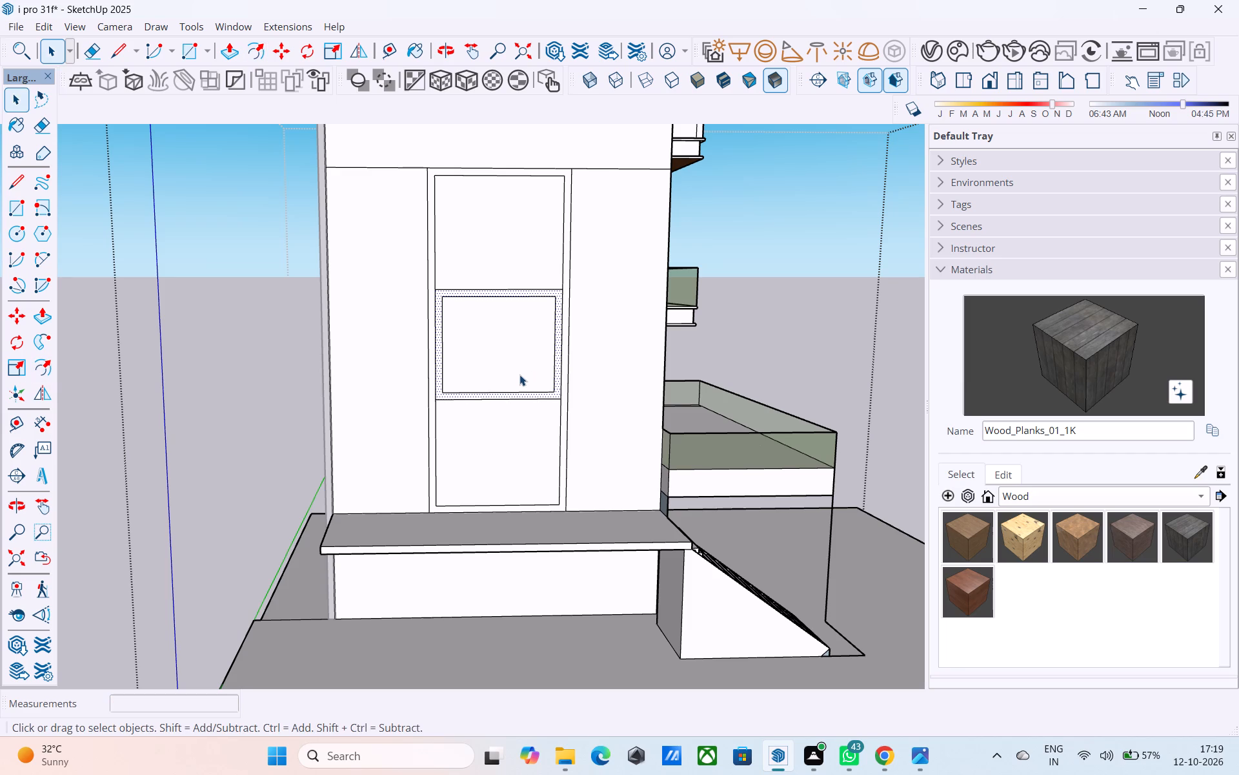
Erase the two vertical edges of the inset outline in the middle panel, keeping its horizontal edges.
key("e")
scroll(505, 362, "up", 4)
left_click_drag(436, 329, 407, 316)
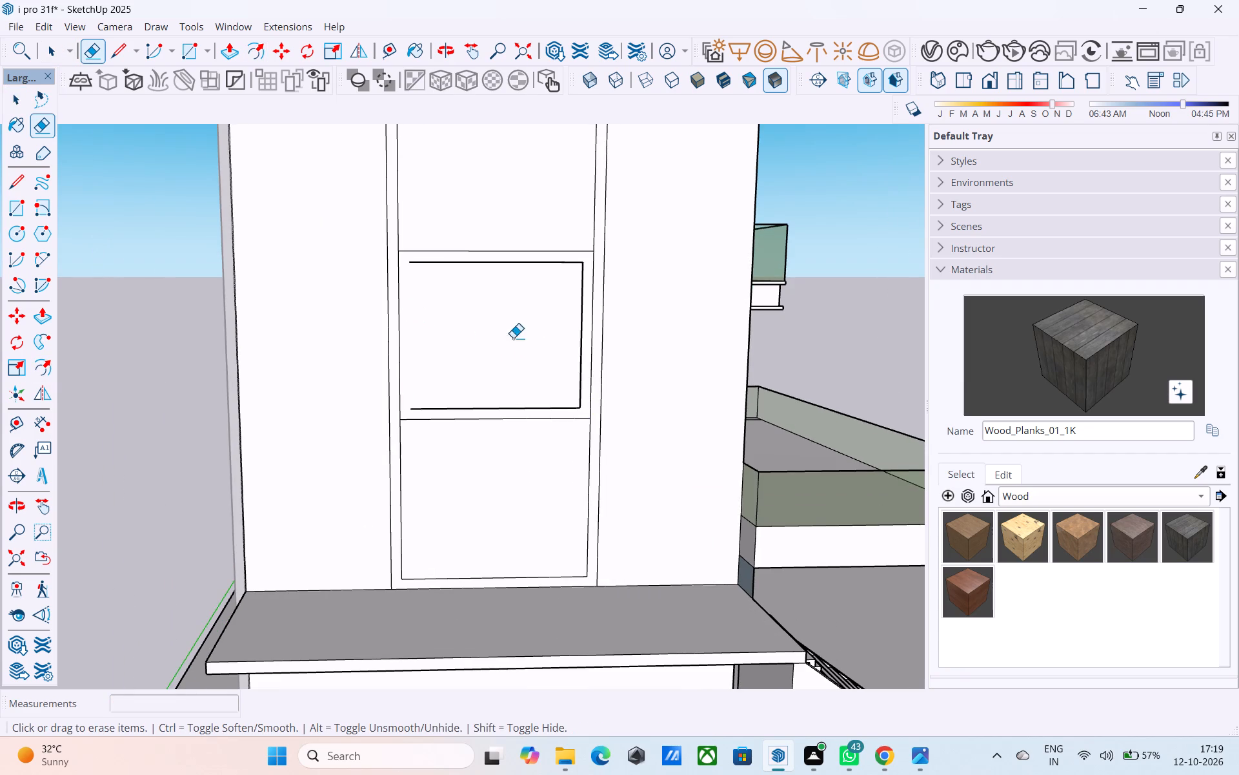
left_click(579, 351)
key("space")
Draw lines along the middle panel's two inset horizontal edges, extending them to both sides of the tall frame to form crossbars.
type("l")
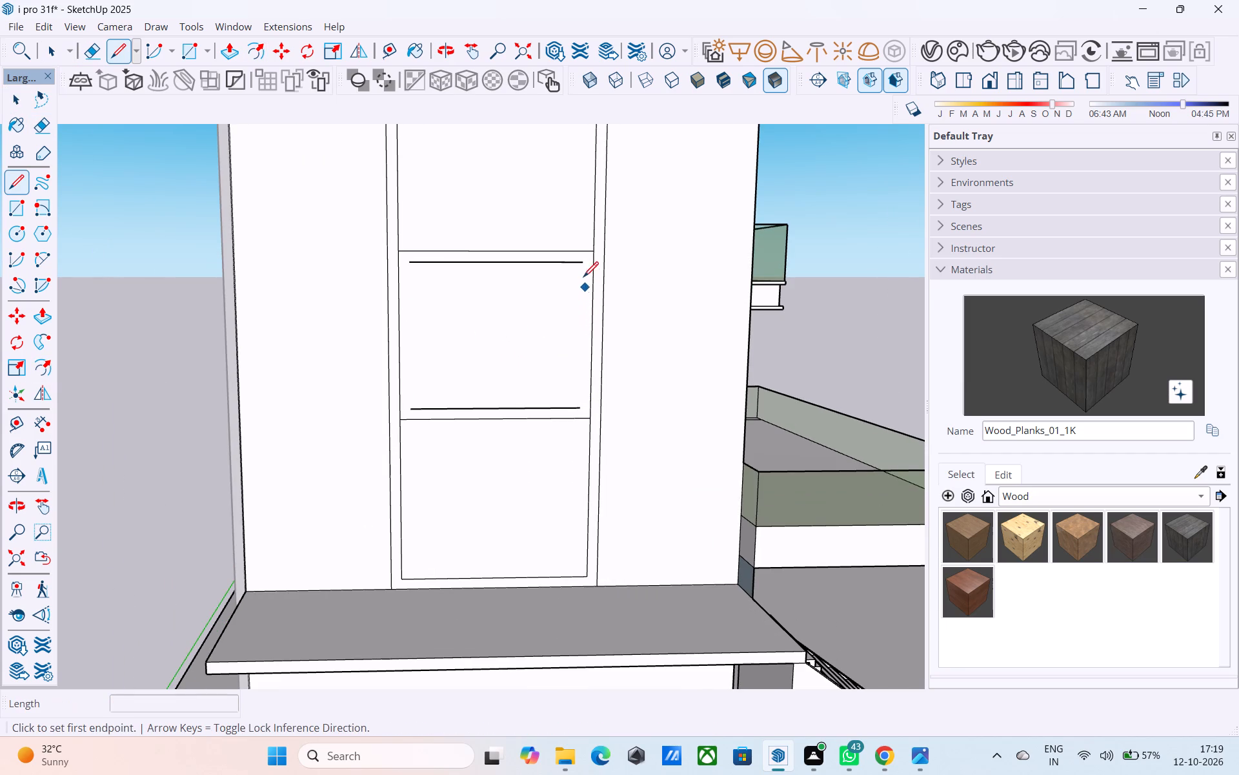
left_click(581, 265)
left_click(591, 265)
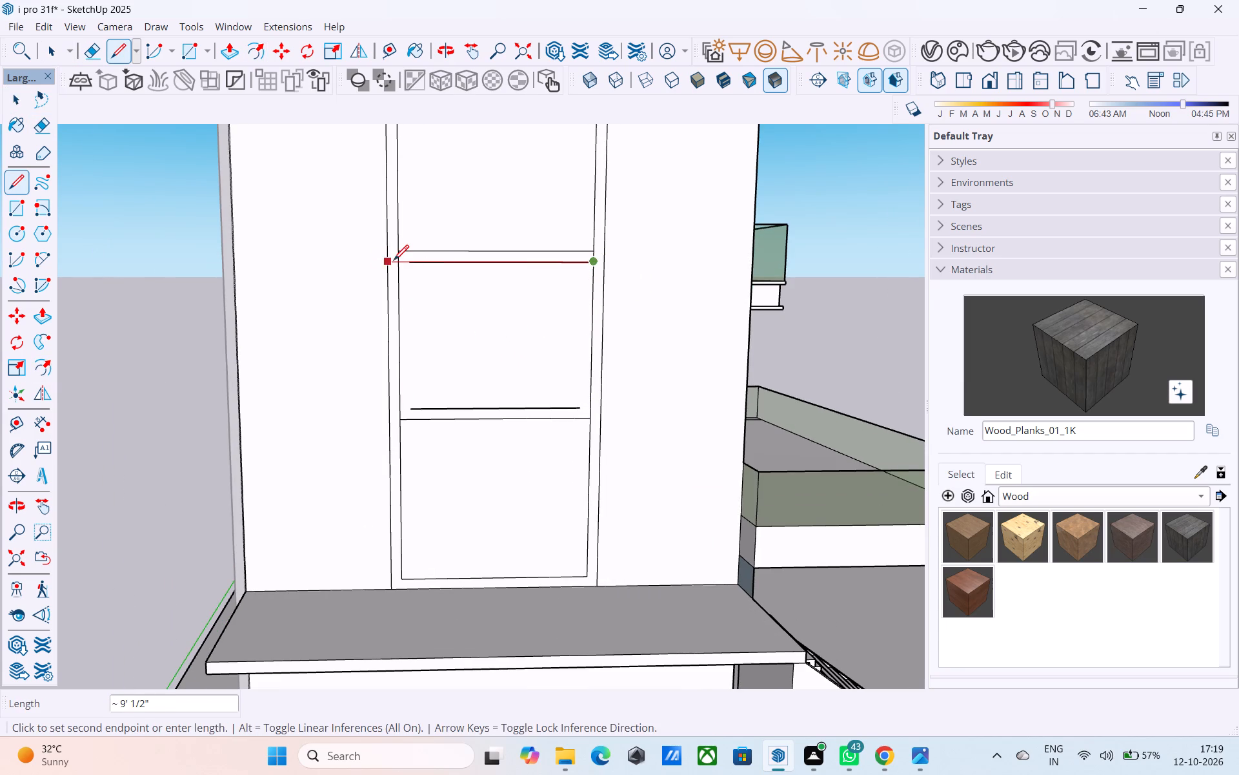
left_click(396, 261)
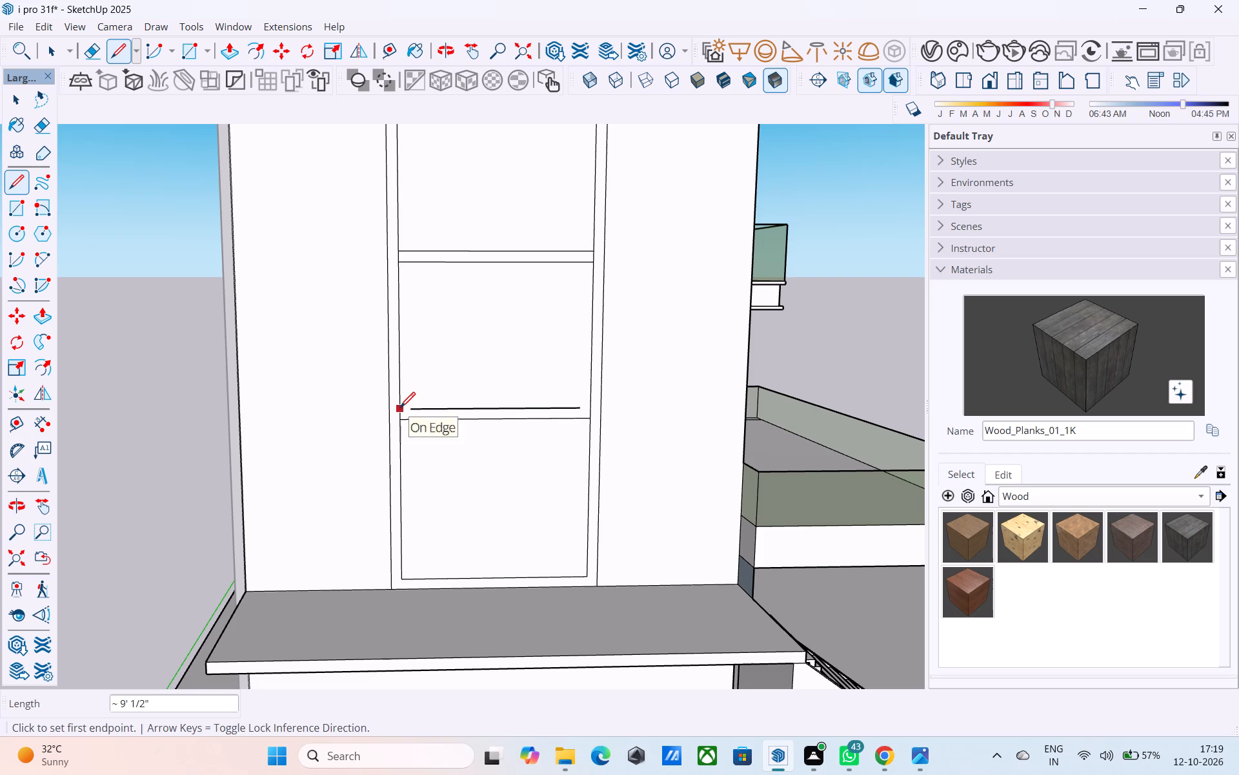
left_click(400, 409)
left_click(590, 411)
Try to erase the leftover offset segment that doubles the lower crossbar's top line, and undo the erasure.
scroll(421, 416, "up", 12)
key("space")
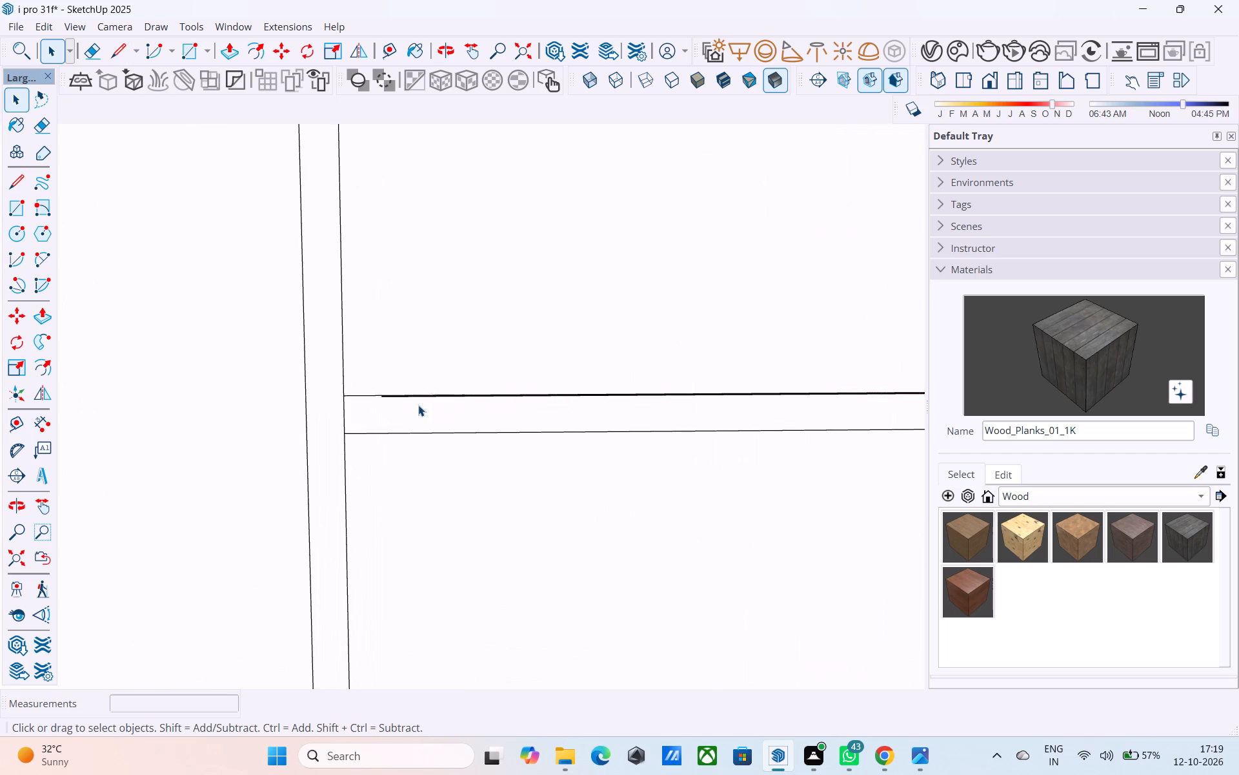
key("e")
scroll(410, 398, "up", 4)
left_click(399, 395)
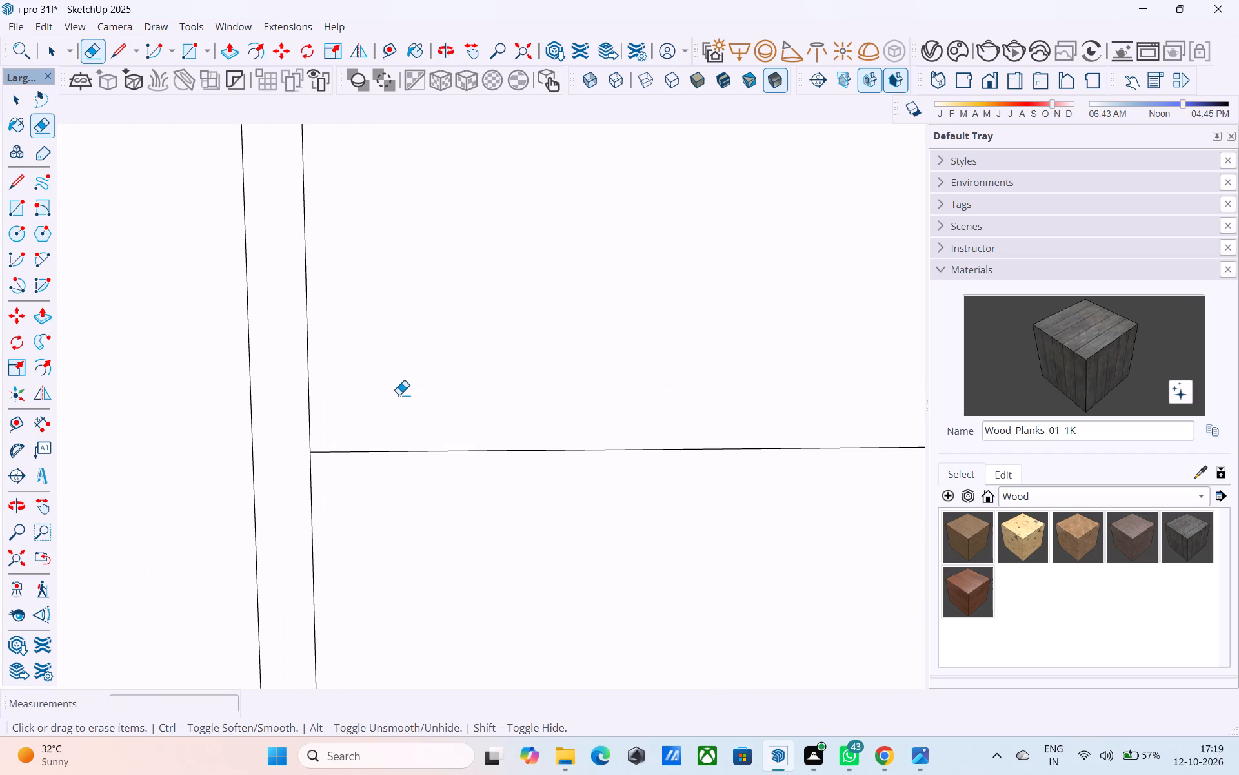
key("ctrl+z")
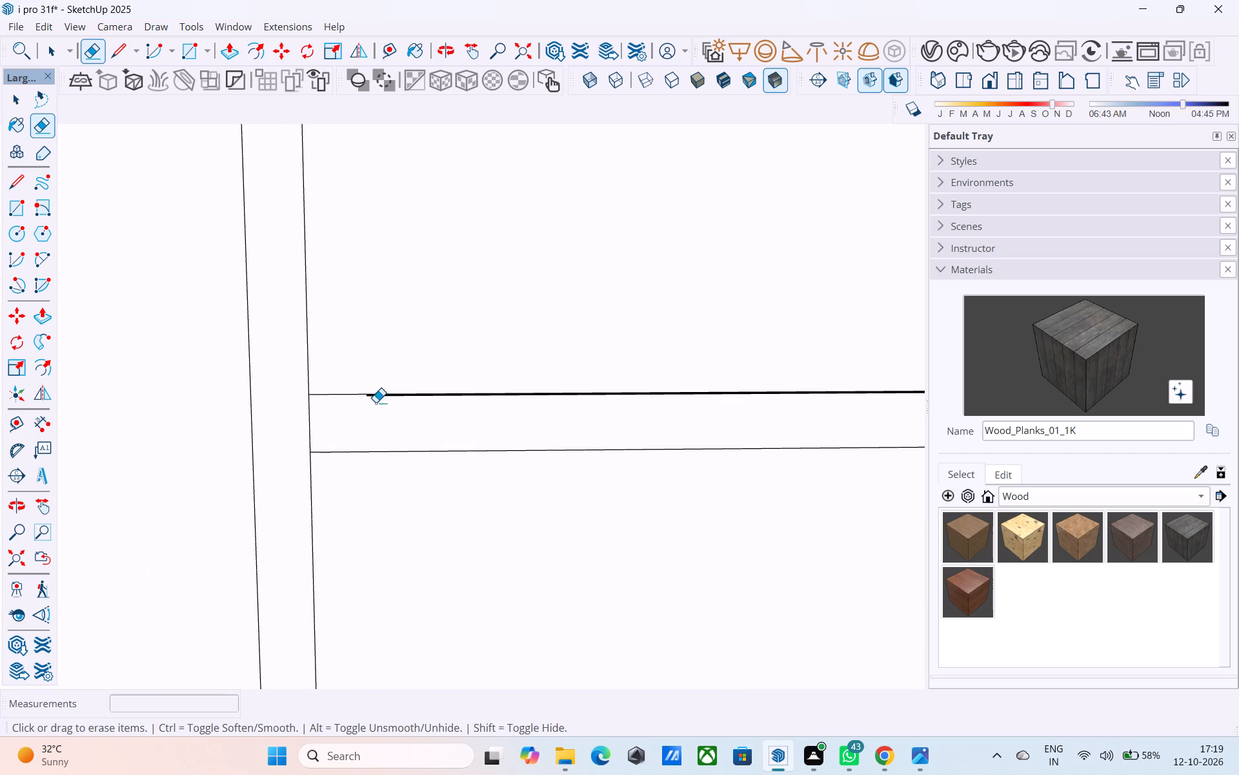
Delete the leftover offset segment lying just under the lower crossbar's top line.
scroll(376, 400, "up", 4)
left_click(376, 396)
left_click(374, 397)
scroll(372, 397, "up", 2)
key("space")
left_click(373, 393)
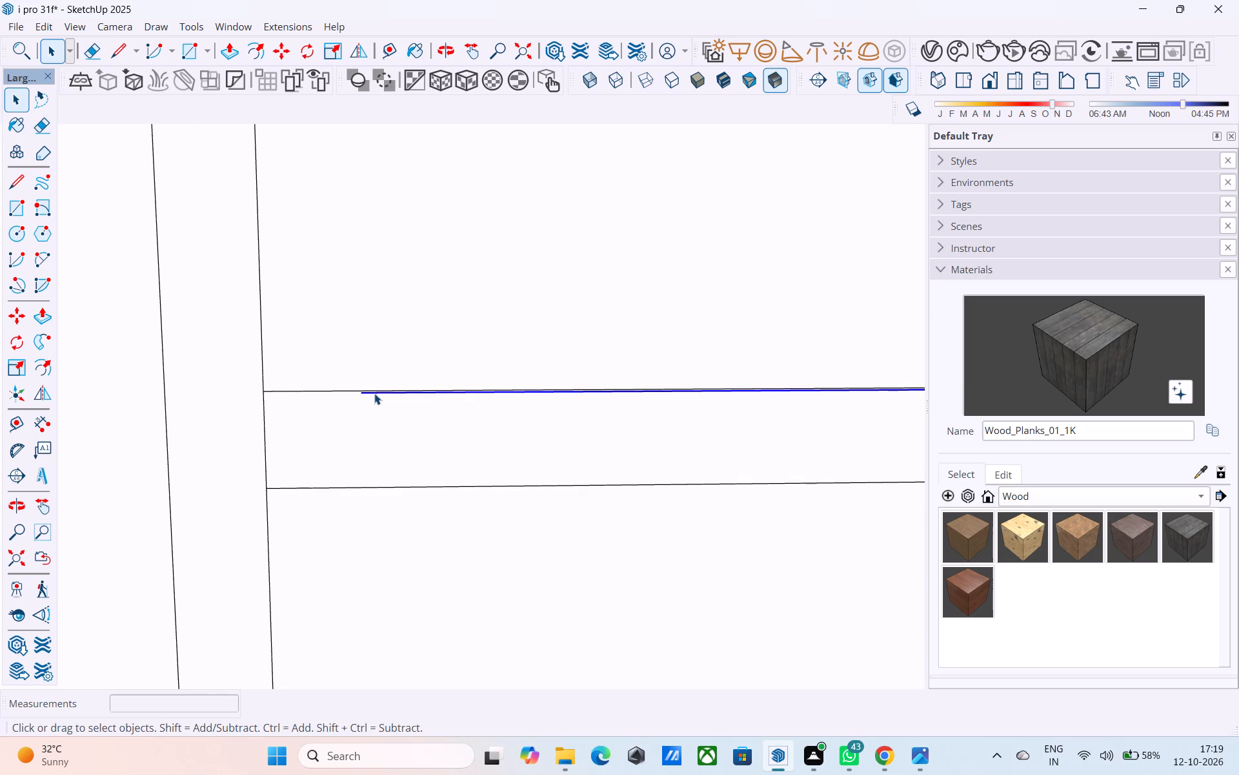
key("Delete")
scroll(363, 410, "down", 19)
scroll(323, 419, "down", 3)
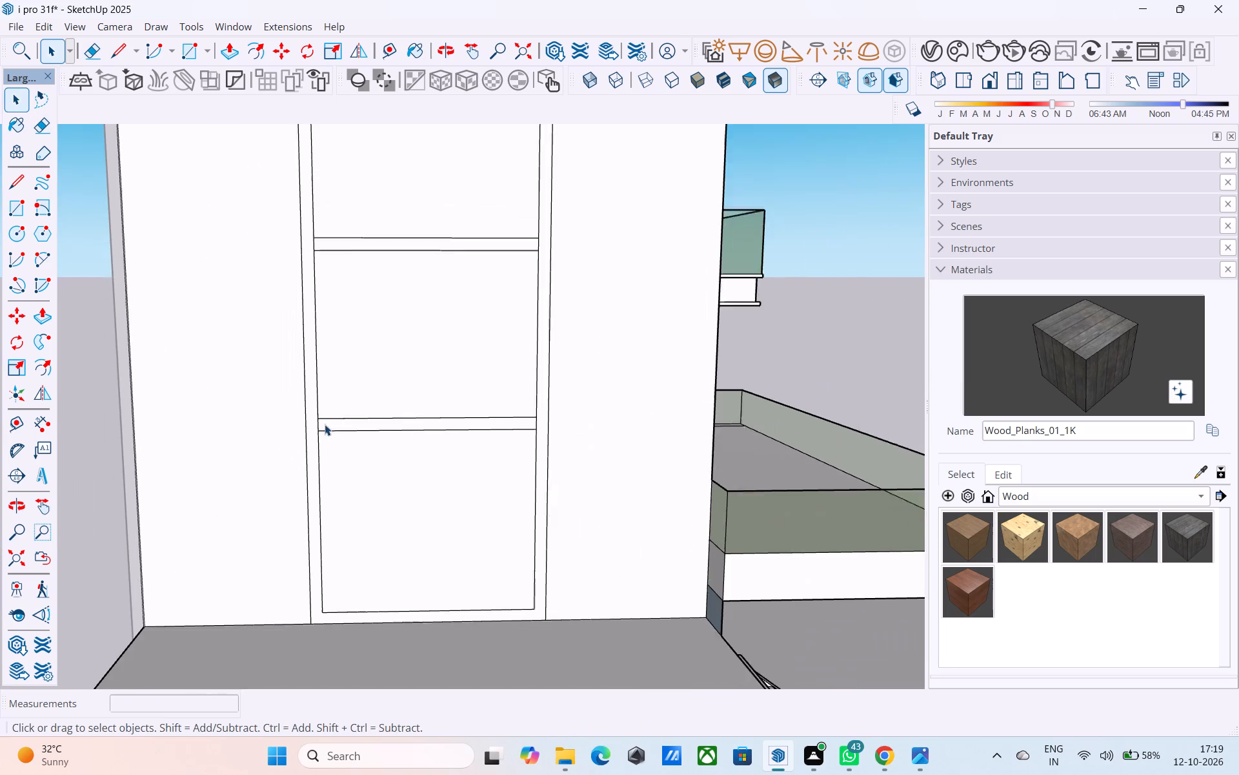
scroll(325, 424, "down", 1)
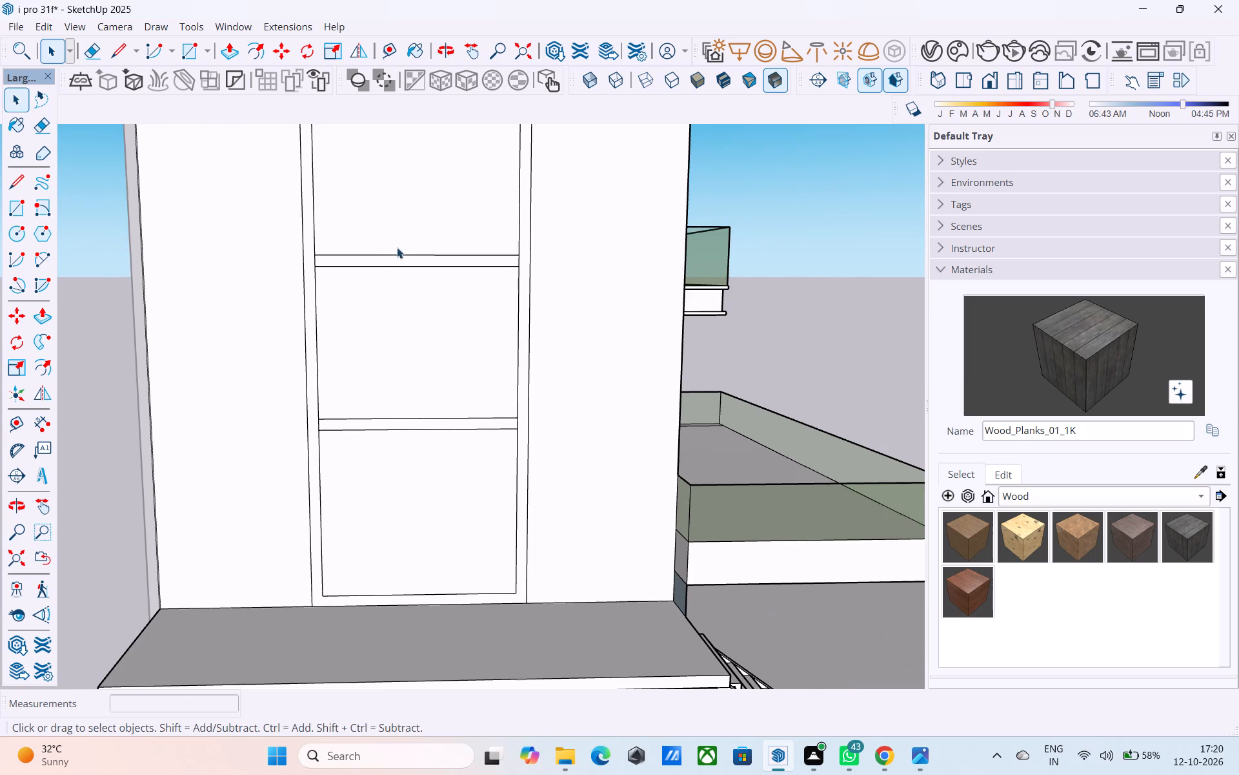
Push the tall frame's top panel 1' inward and repeat the same depth on the middle and bottom panels.
scroll(398, 257, "down", 7)
left_click(403, 287)
key("p")
left_click(405, 285)
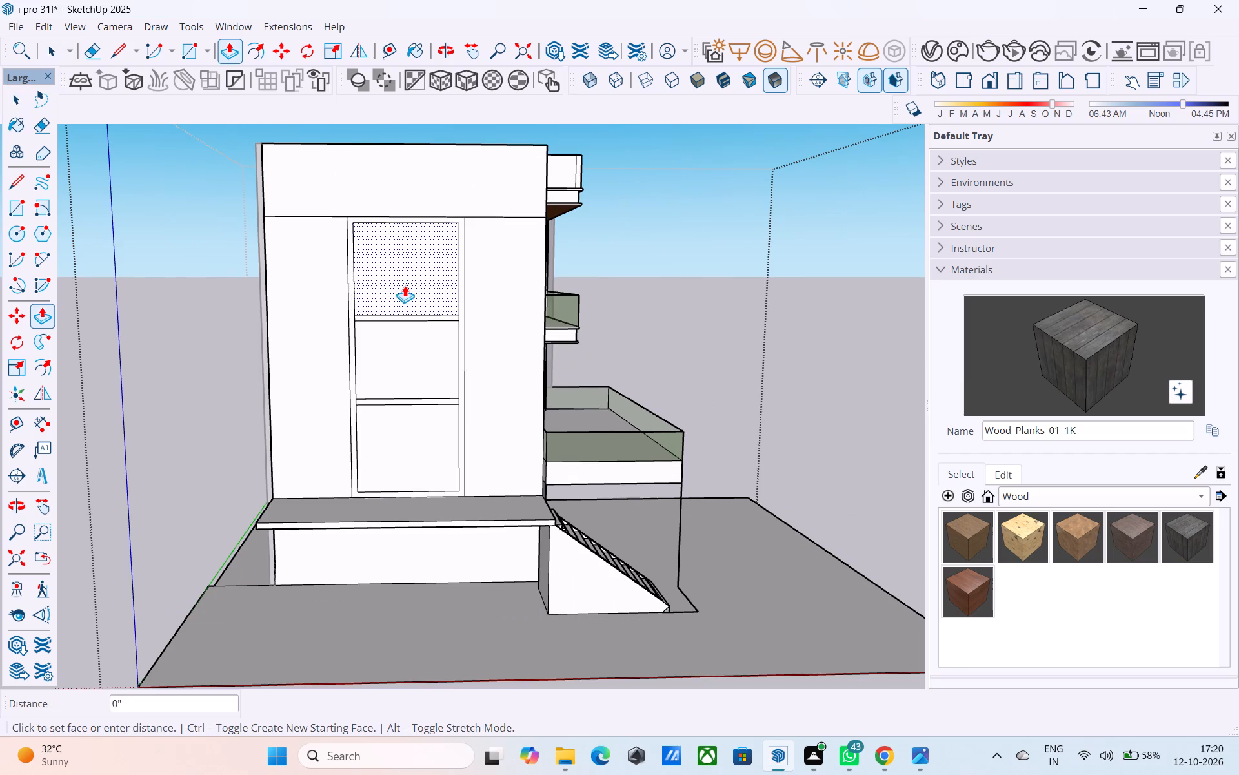
scroll(399, 275, "down", 4)
middle_click_drag(472, 280, 286, 324)
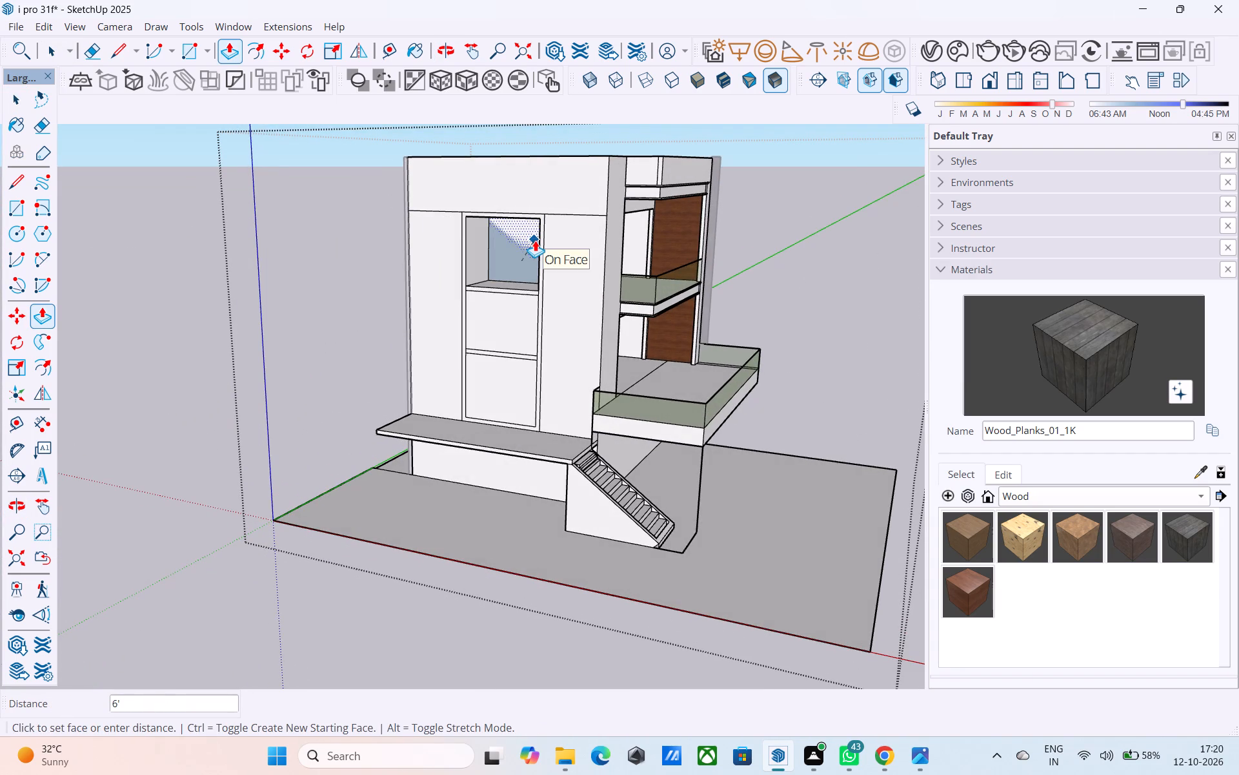
type("6\"")
key("Return")
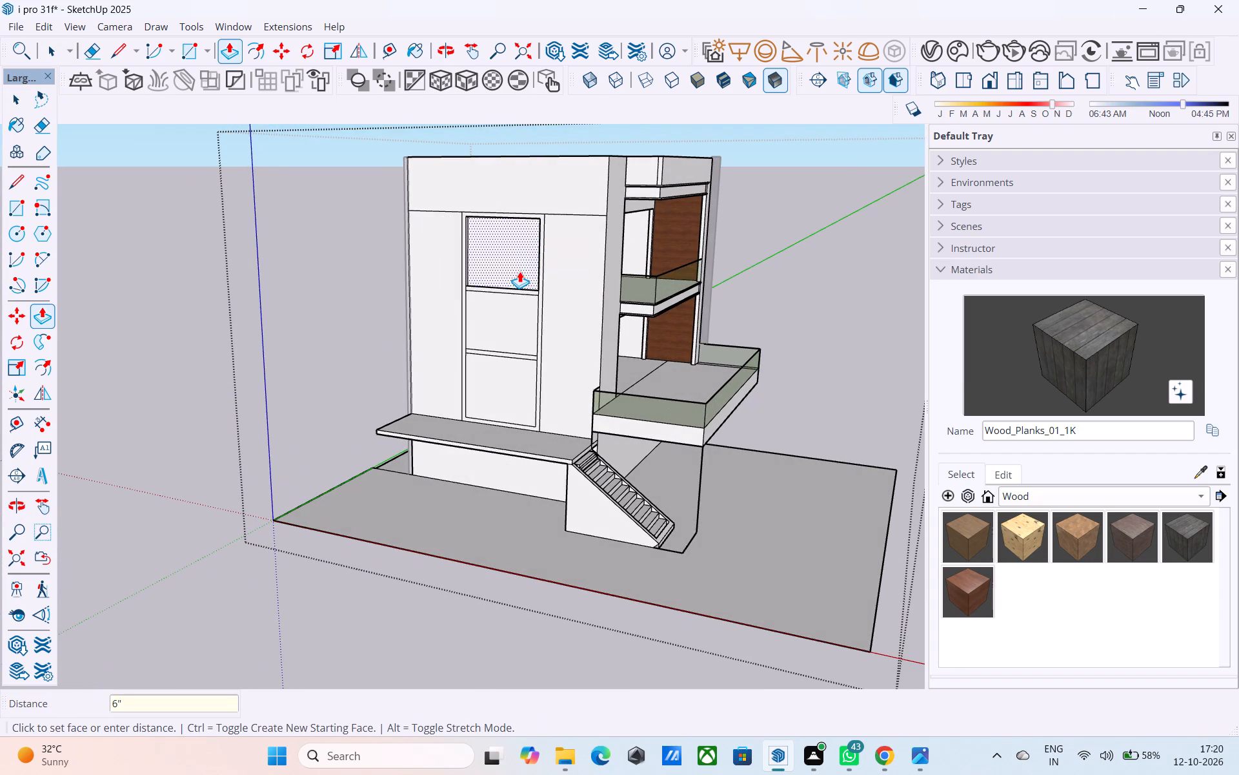
type("1'")
key("Return")
double_click(486, 305)
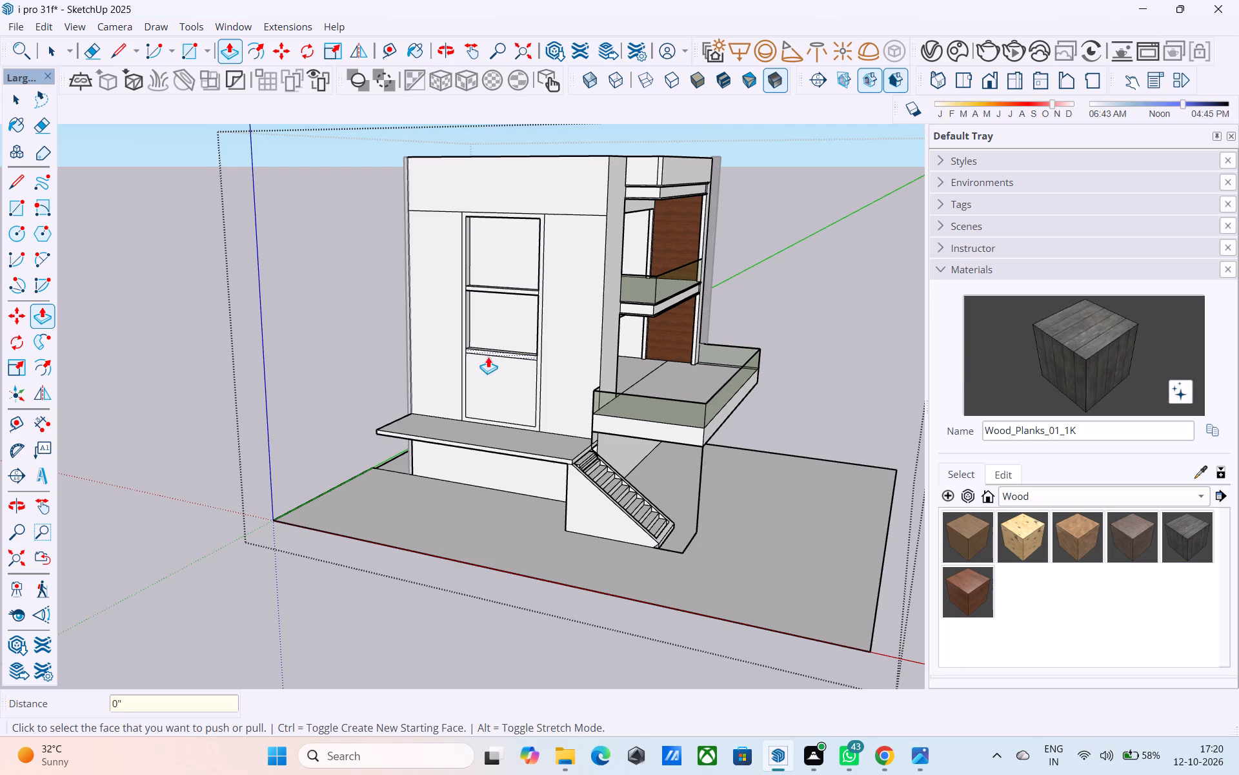
double_click(490, 371)
Delete the back wall face inside the upper-storey balcony opening.
scroll(378, 393, "down", 5)
middle_click_drag(482, 366, 321, 393, "shift")
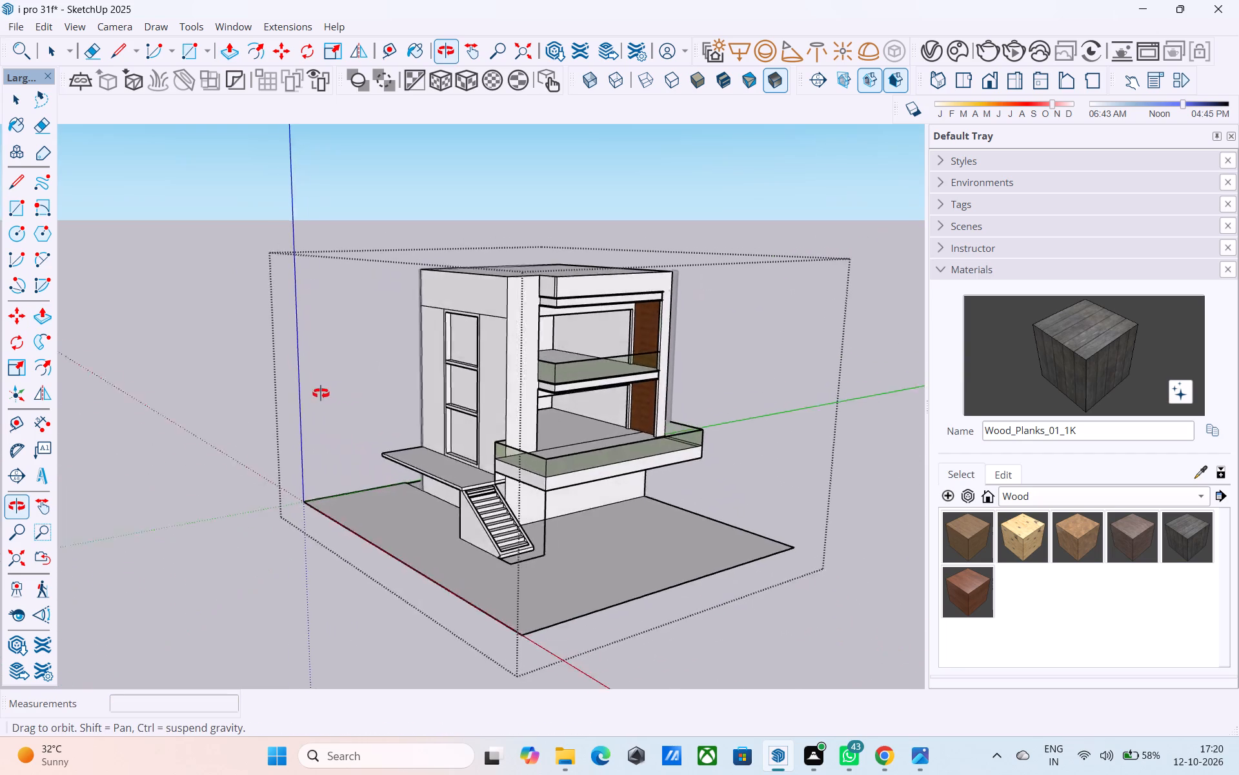
middle_click_drag(321, 393, 294, 382, "shift")
middle_click_drag(446, 369, 276, 351, "shift")
scroll(513, 321, "up", 4)
key("space")
left_click(492, 335)
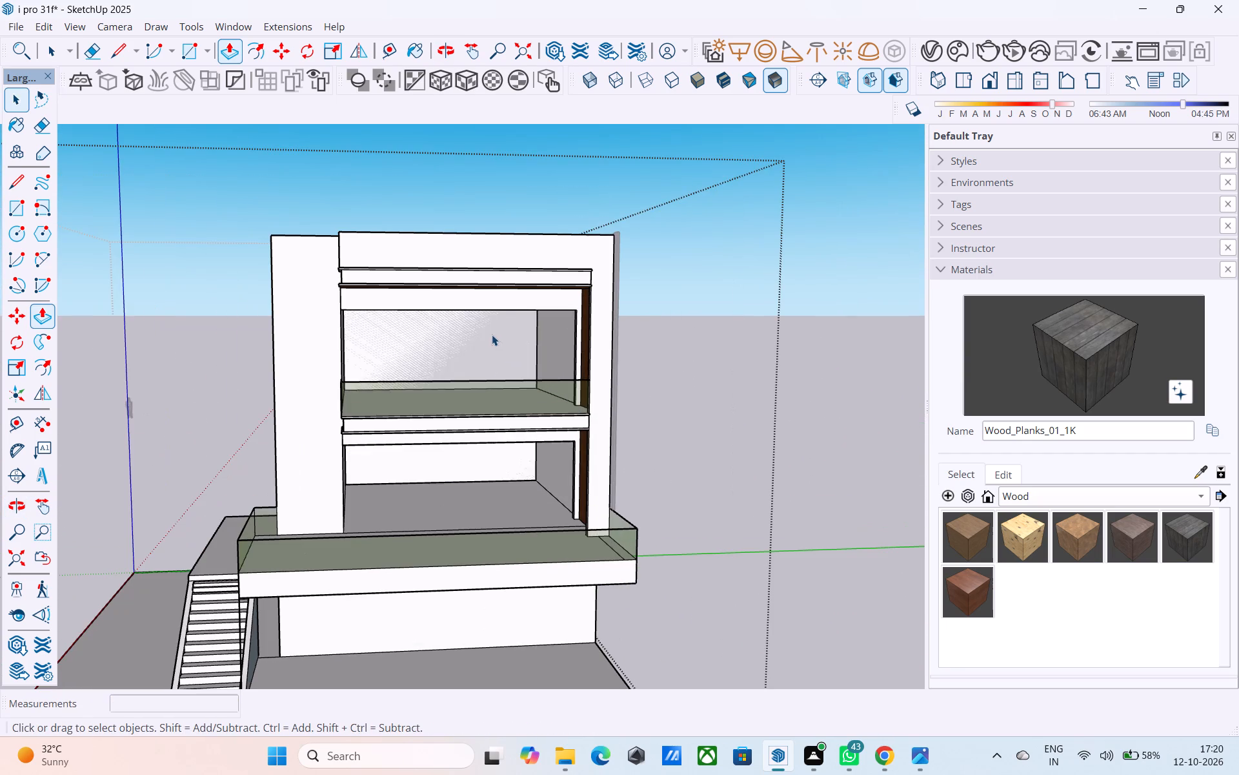
key("Delete")
Examine the house from the stair side, the balcony front and the opposite side wall.
scroll(498, 335, "down", 4)
middle_click_drag(500, 344, 1081, 345)
middle_click_drag(484, 346, 747, 340)
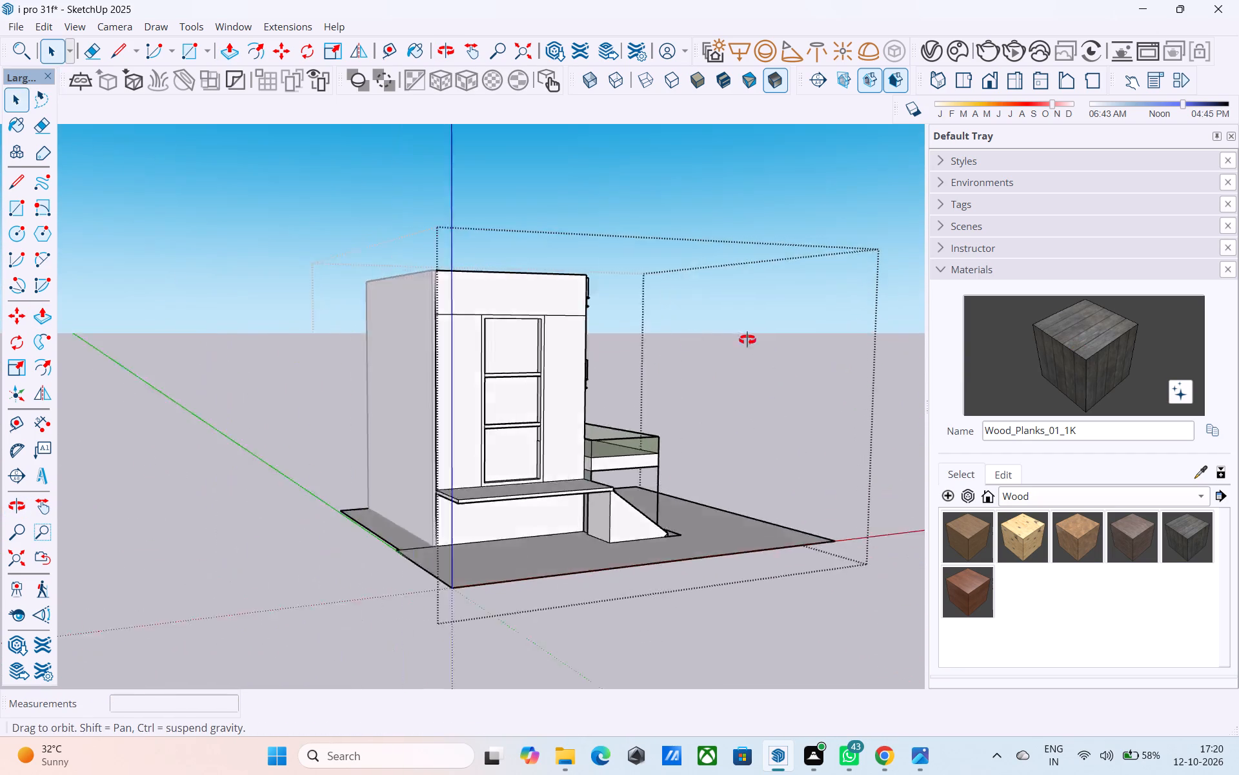
middle_click_drag(747, 340, 32, 351)
middle_click_drag(562, 335, 101, 369)
middle_click_drag(565, 384, 273, 376)
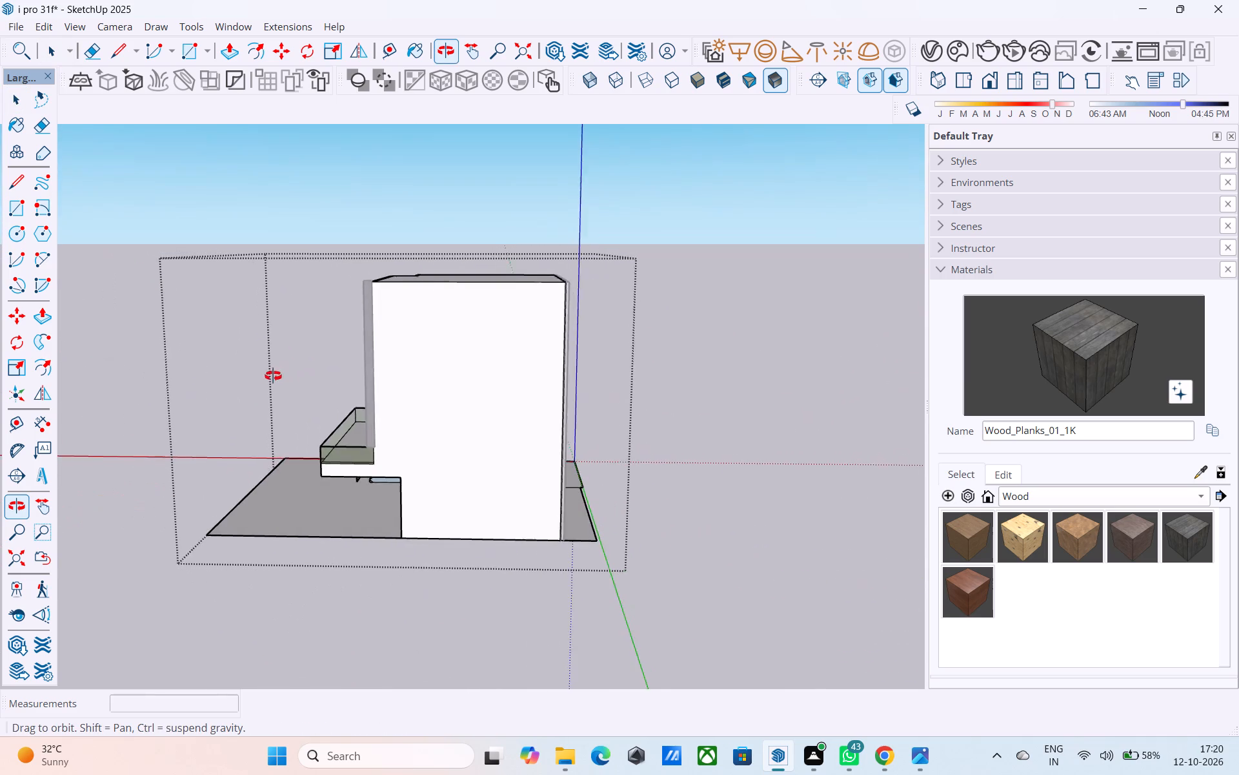
middle_click_drag(273, 376, 800, 327)
scroll(769, 337, "up", 1)
middle_click_drag(565, 323, 932, 302)
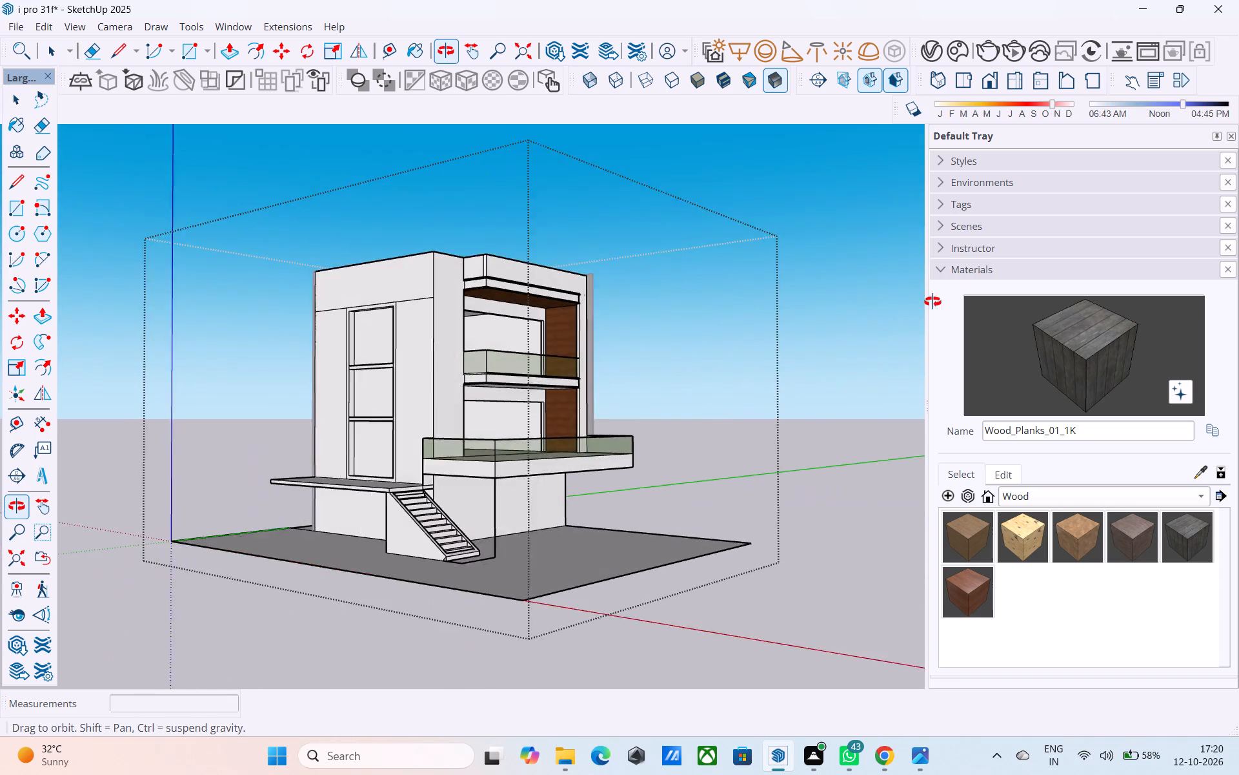
middle_click_drag(932, 302, 958, 299)
middle_click_drag(761, 305, 442, 325)
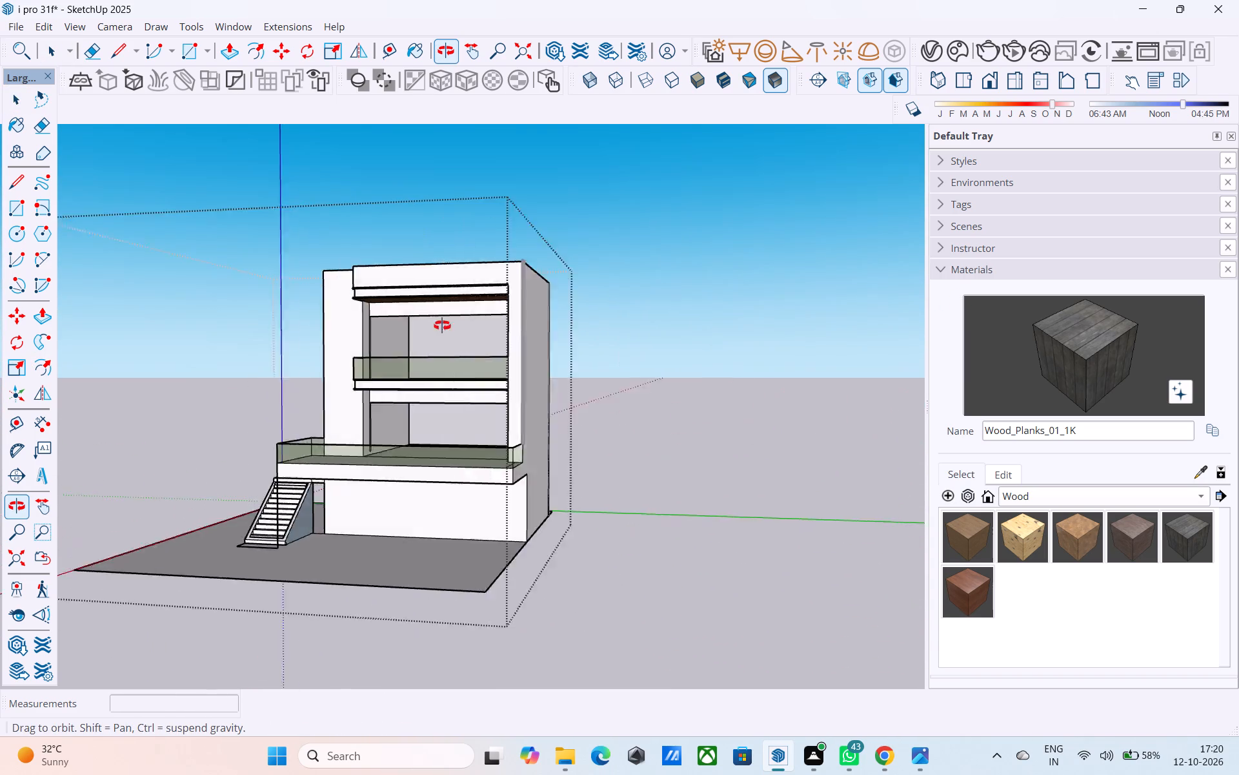
middle_click_drag(442, 325, 812, 290)
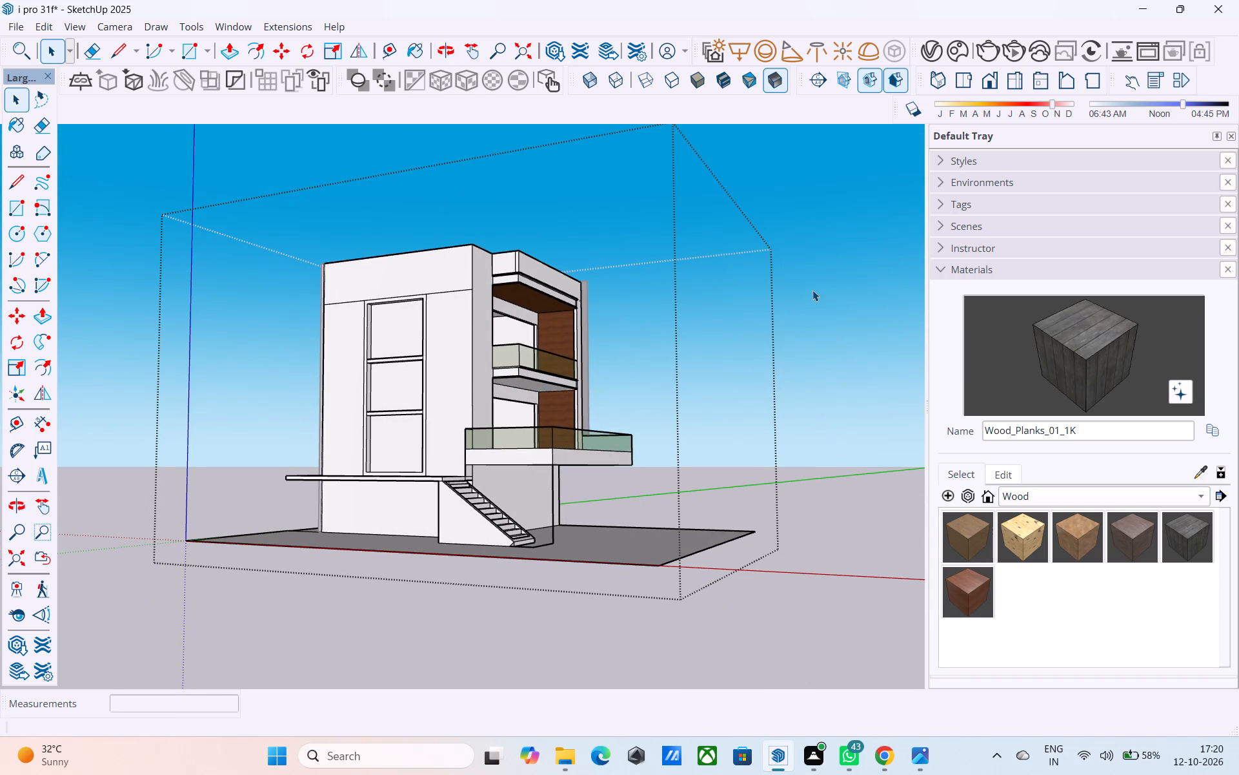
middle_click_drag(812, 291, 643, 329)
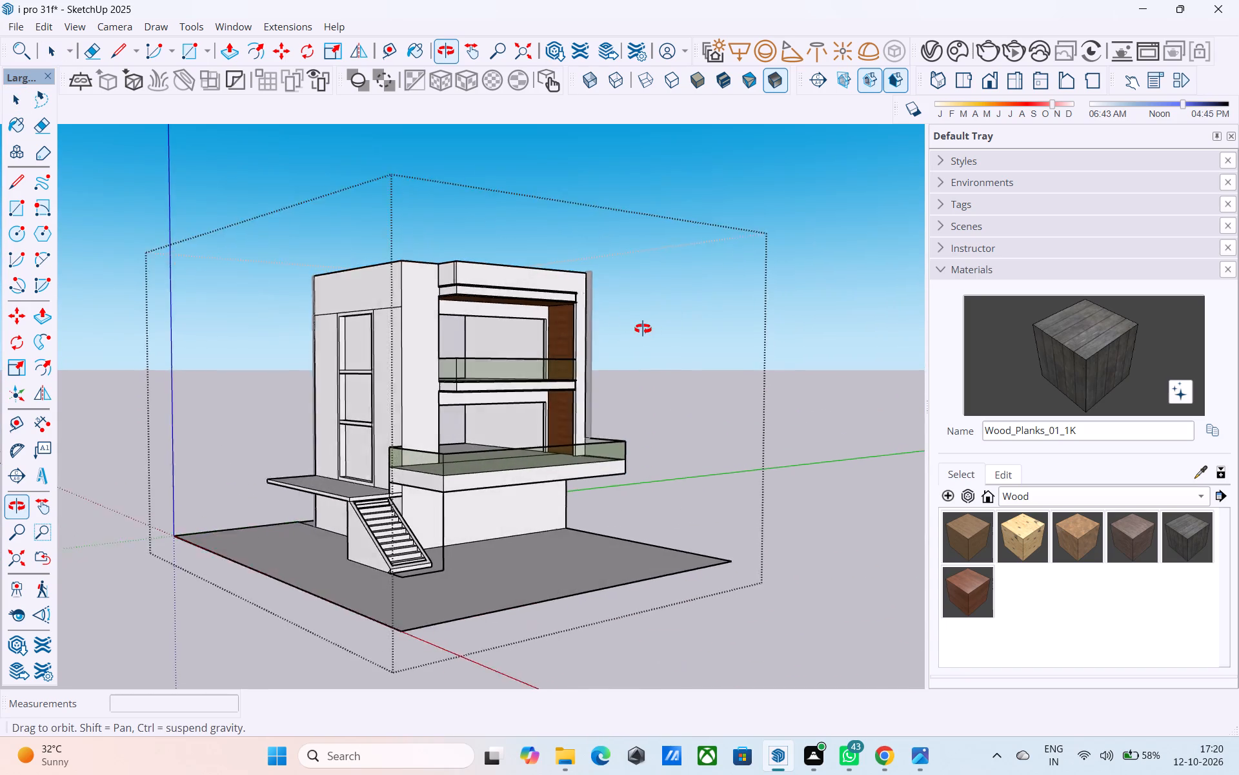
middle_click_drag(643, 329, 468, 340)
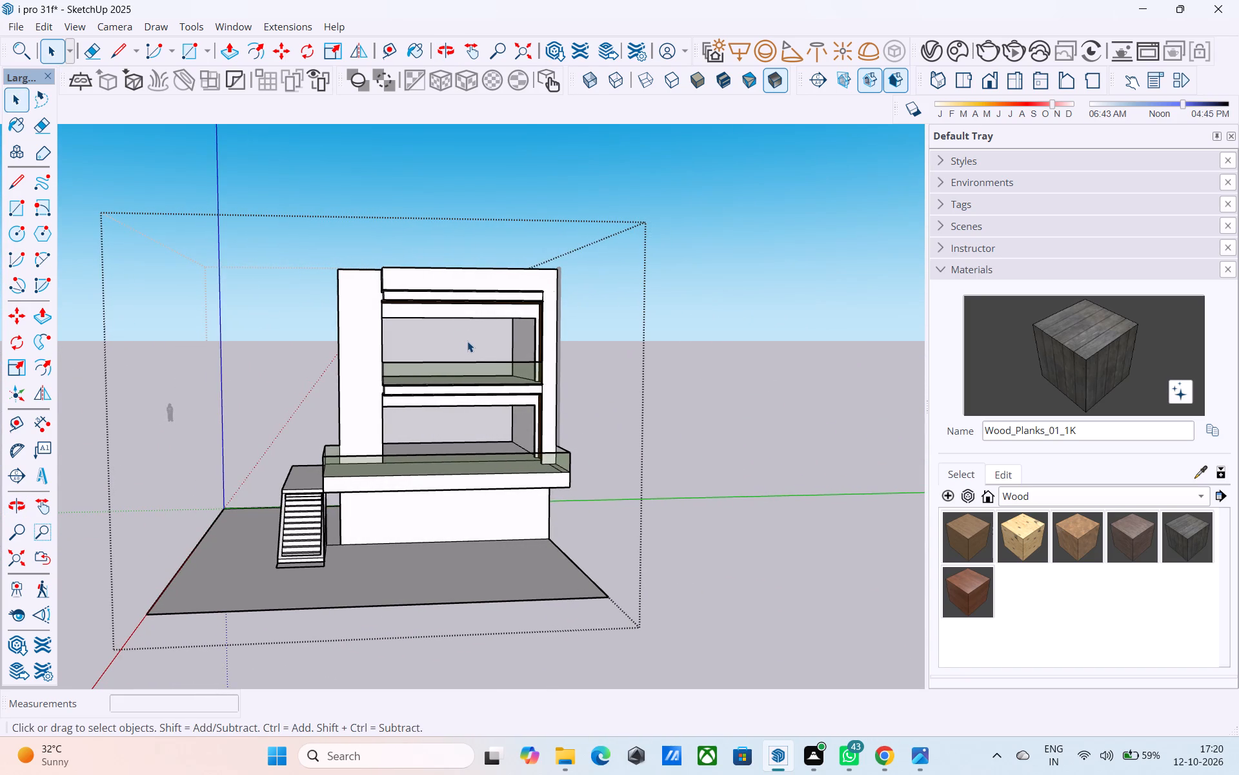
middle_click_drag(467, 340, 510, 353)
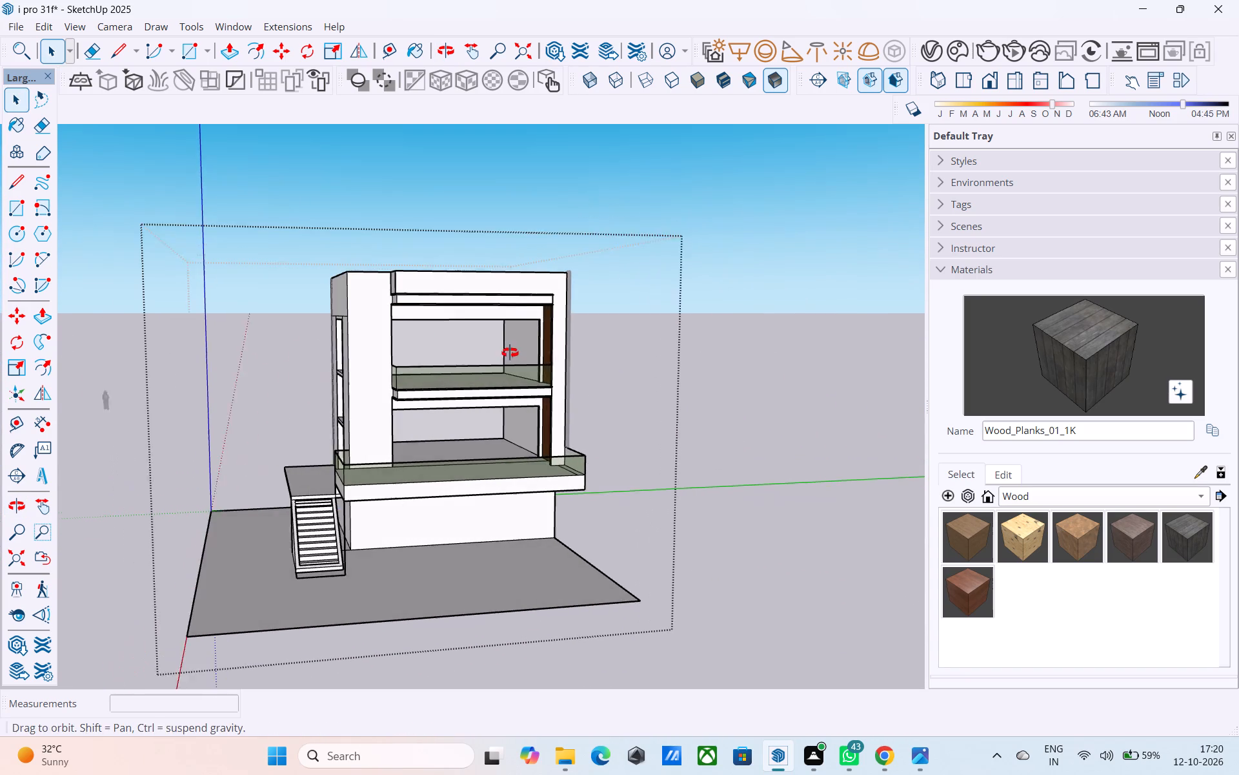
middle_click_drag(510, 353, 510, 354)
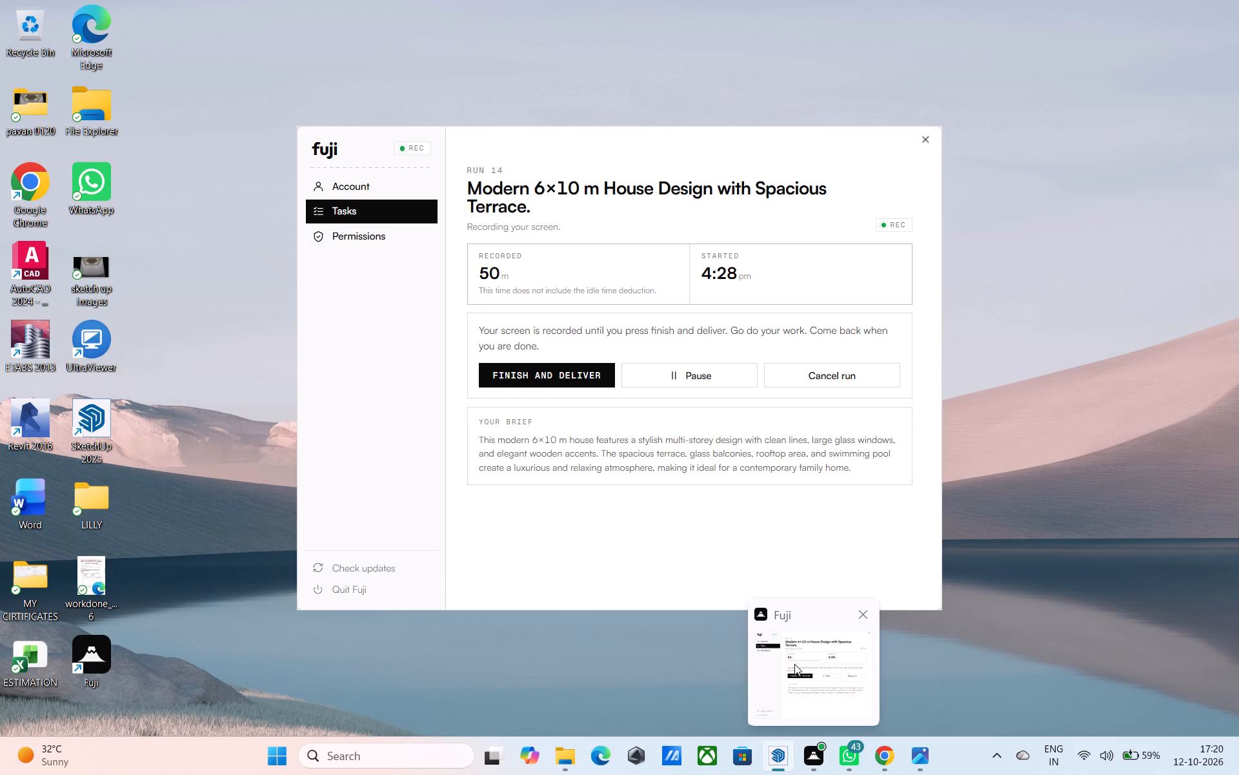
Erase the horizontal line segments on both sides of the tall frame's top on the stair-side wall.
scroll(508, 429, "down", 2)
middle_click_drag(508, 429, 732, 391)
scroll(420, 305, "up", 8)
key("e")
left_click_drag(421, 335, 427, 349)
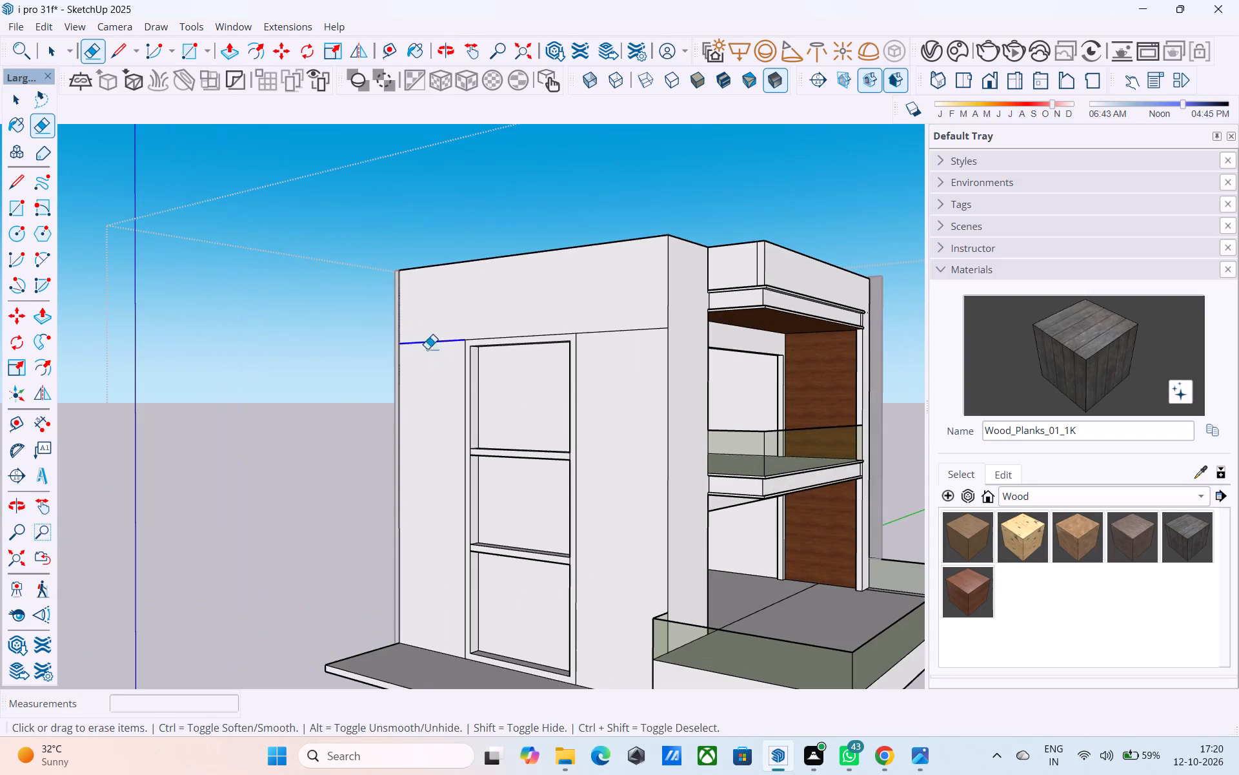
left_click_drag(427, 349, 429, 355)
left_click_drag(603, 325, 619, 383)
key("space")
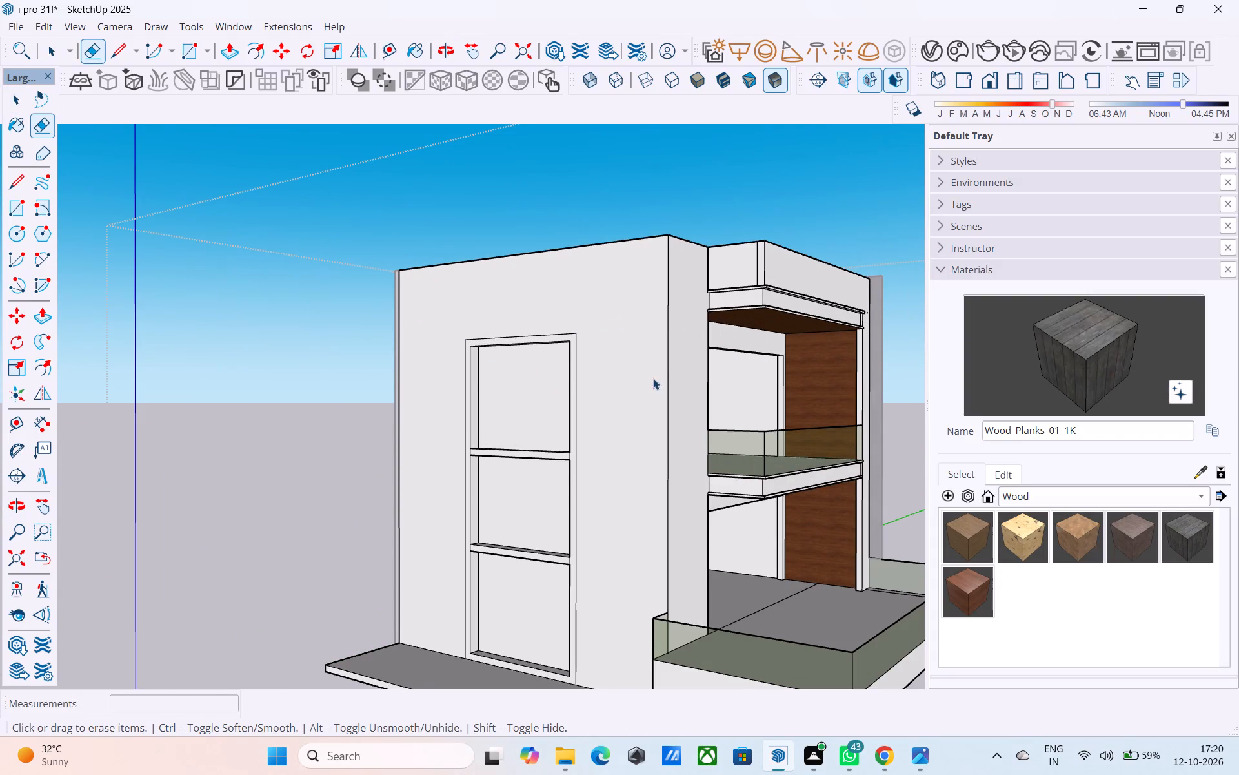
Draw a 2' by 3' rectangle high on the stair-side wall, between the tall frame and the rear corner.
middle_click_drag(427, 369, 651, 449)
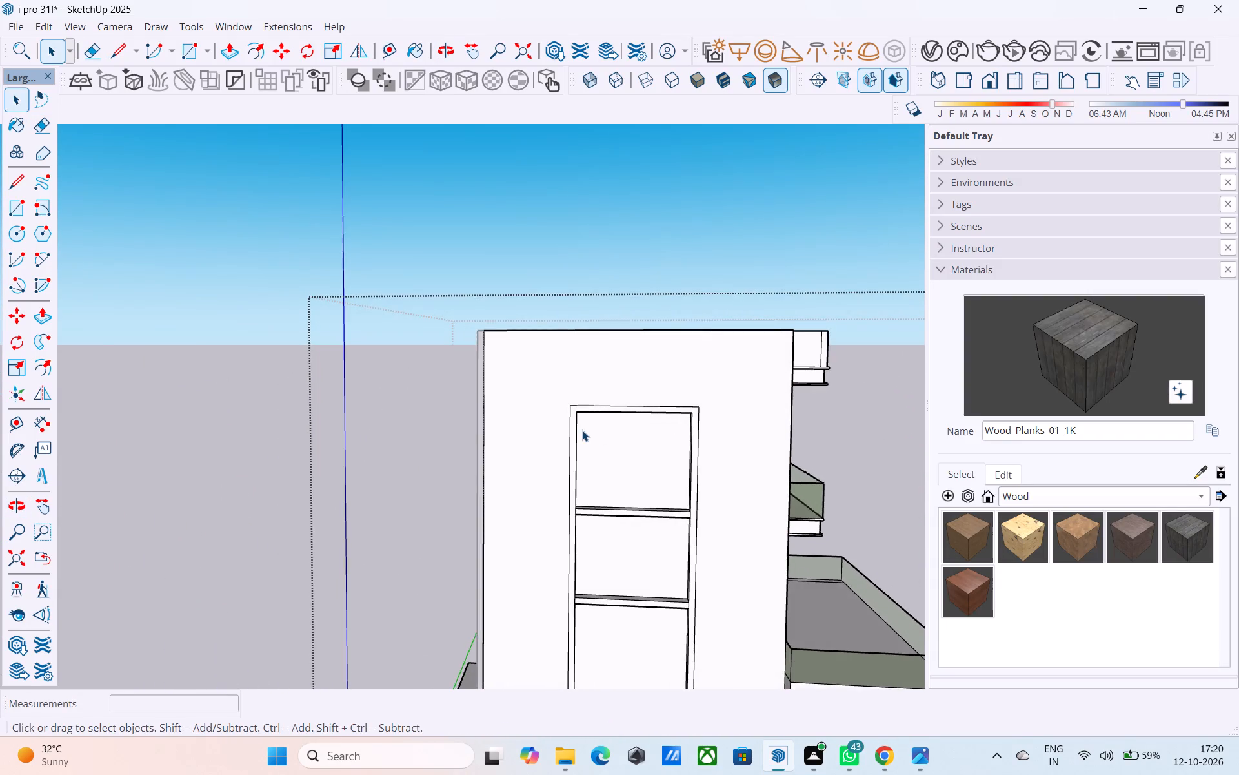
scroll(575, 430, "up", 4)
key("r")
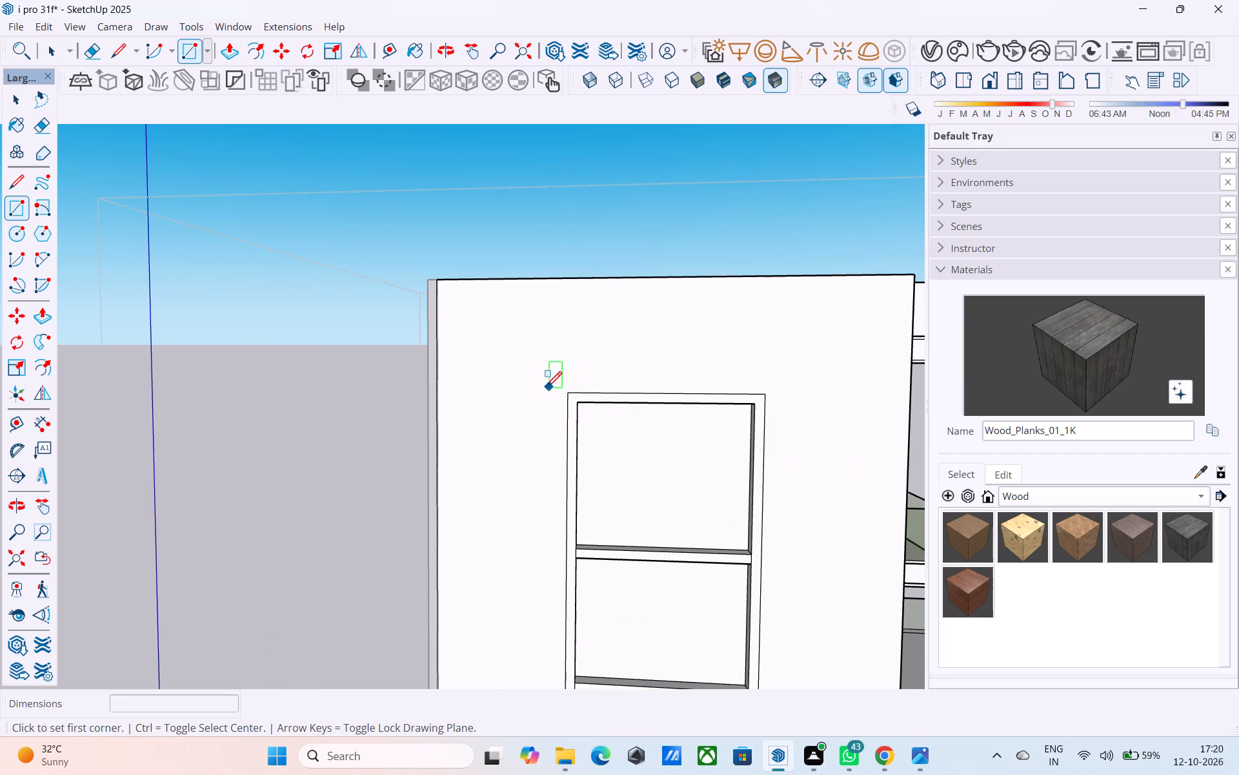
left_click(511, 394)
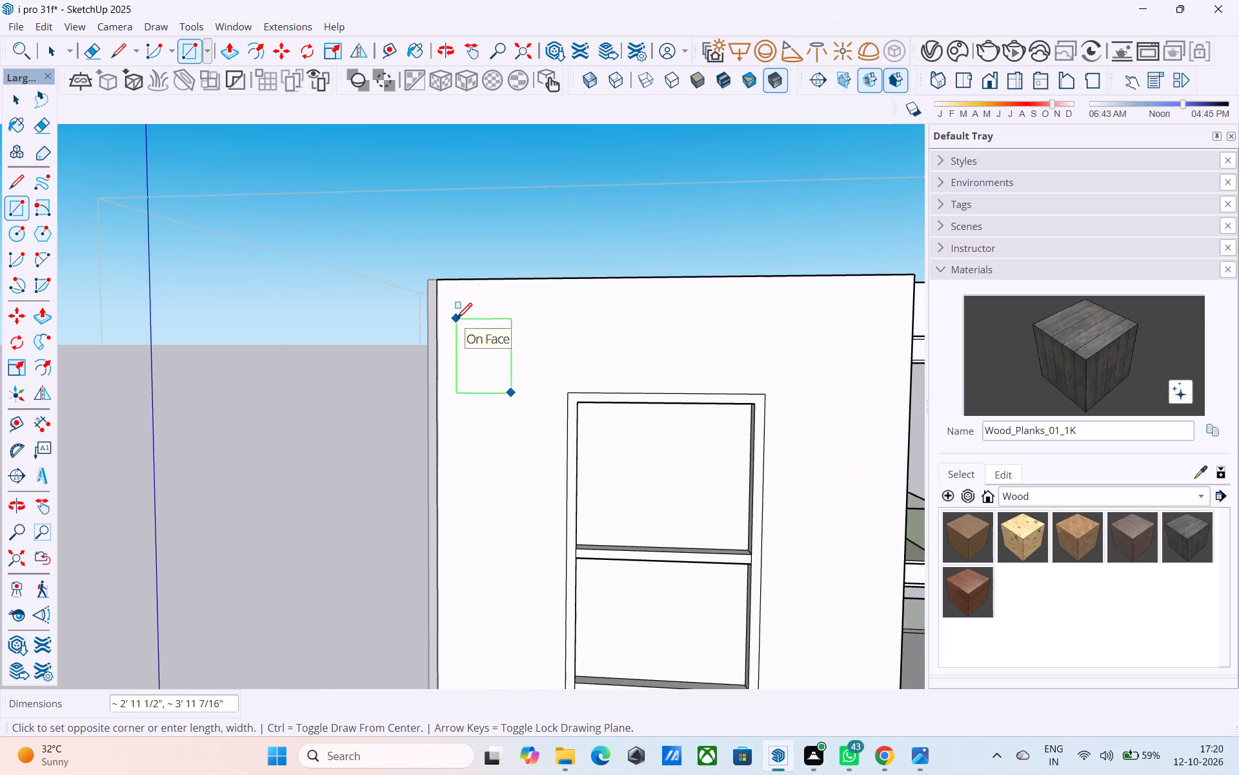
type("2',")
key("apostrophe")
key("BackSpace")
key("BackSpace")
type(",3'")
key("Return")
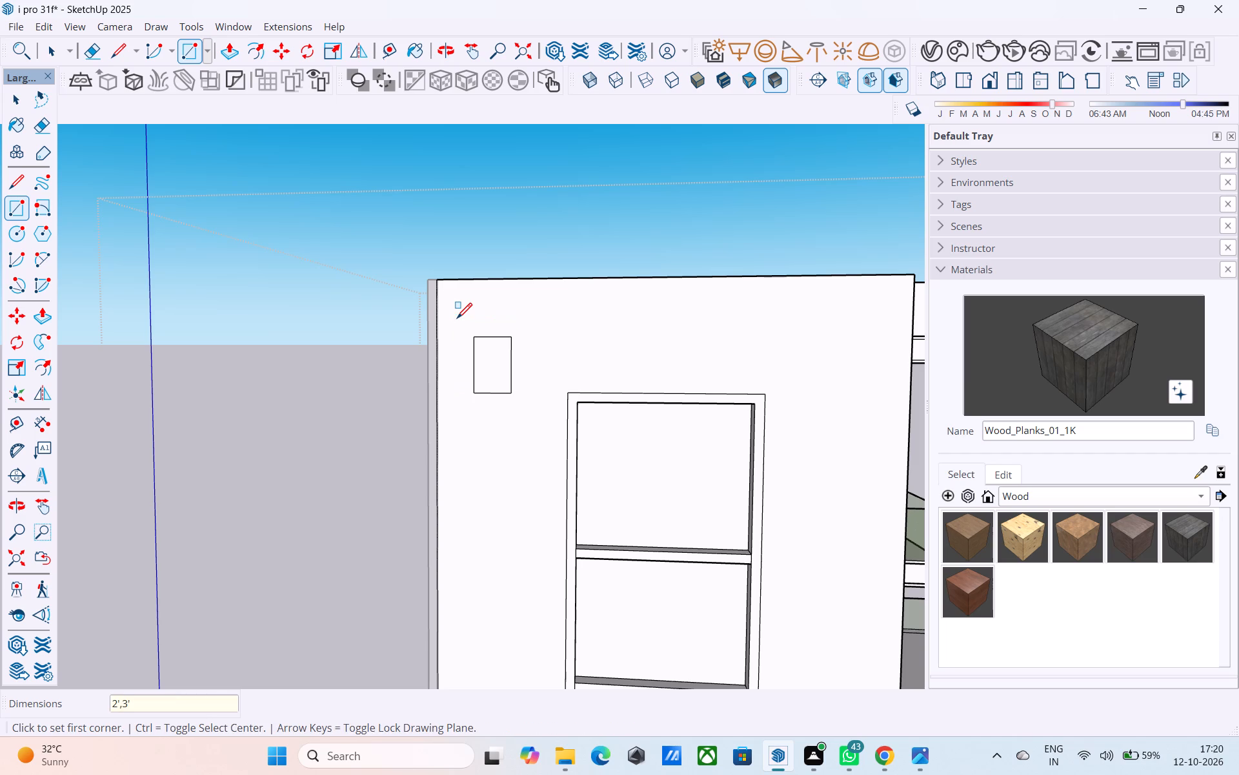
key("space")
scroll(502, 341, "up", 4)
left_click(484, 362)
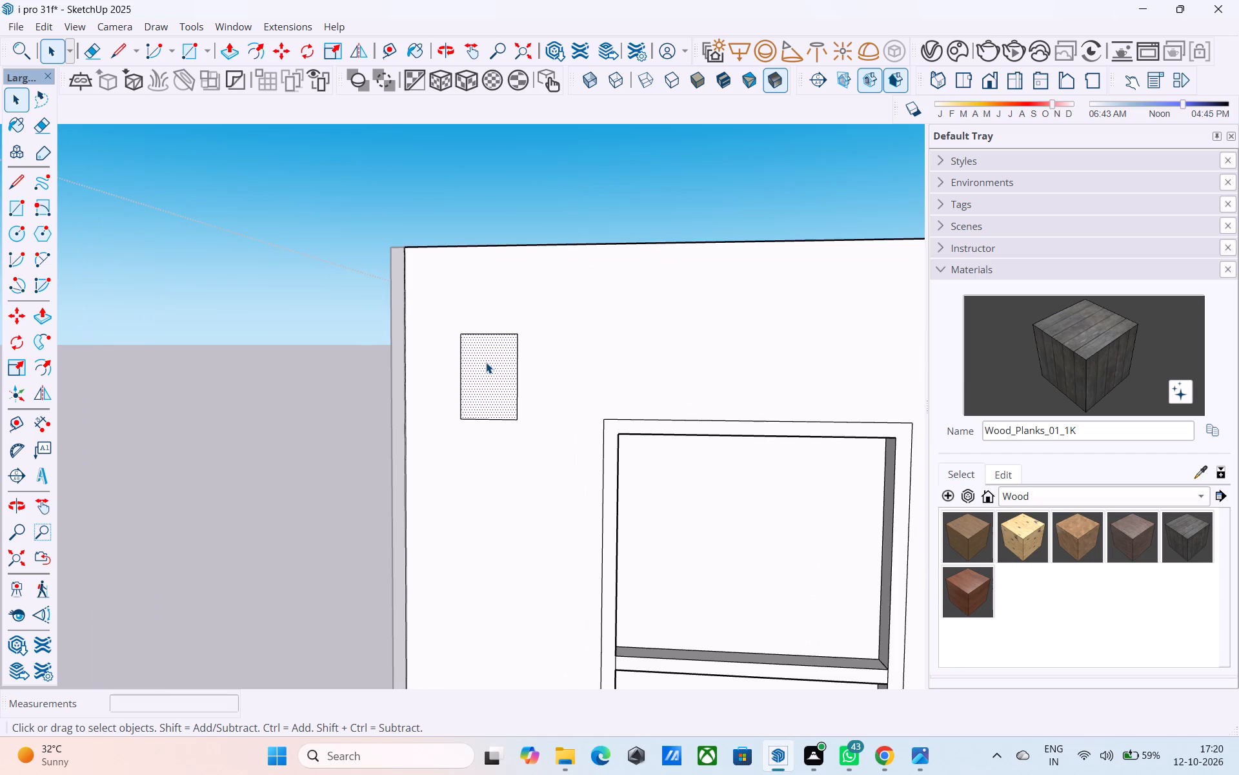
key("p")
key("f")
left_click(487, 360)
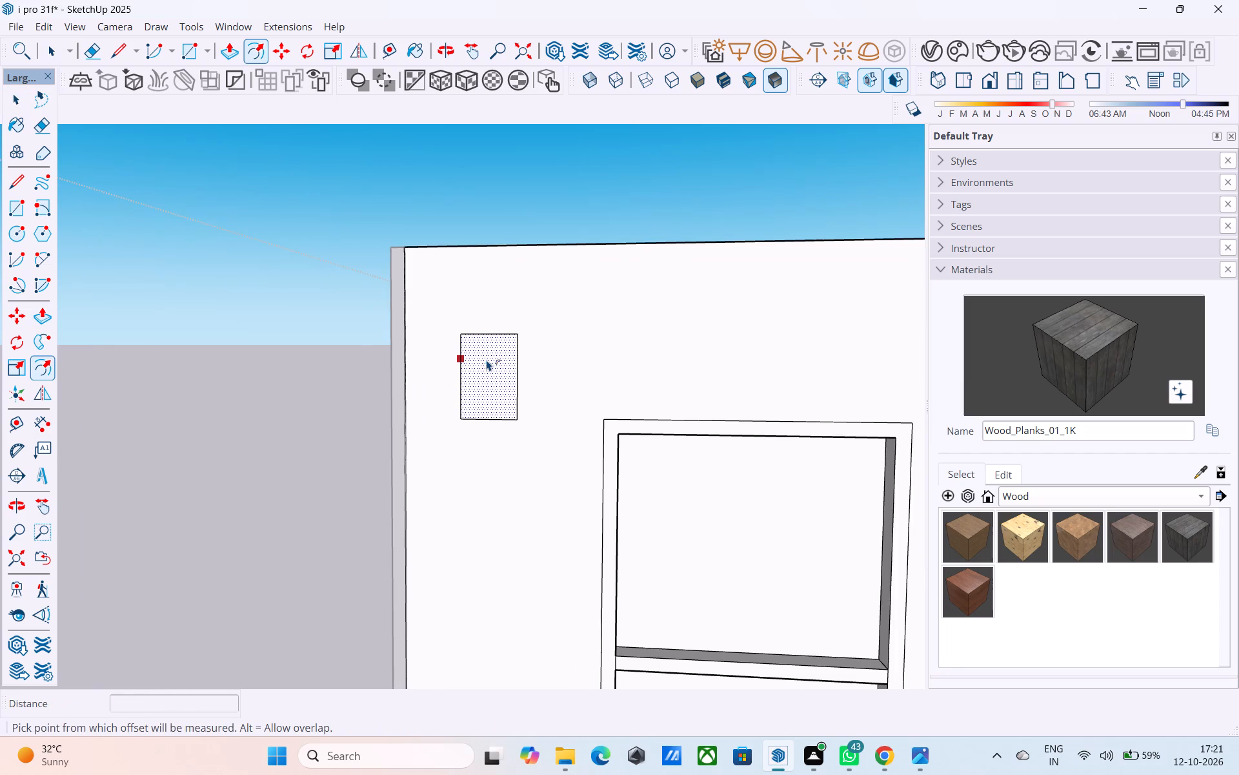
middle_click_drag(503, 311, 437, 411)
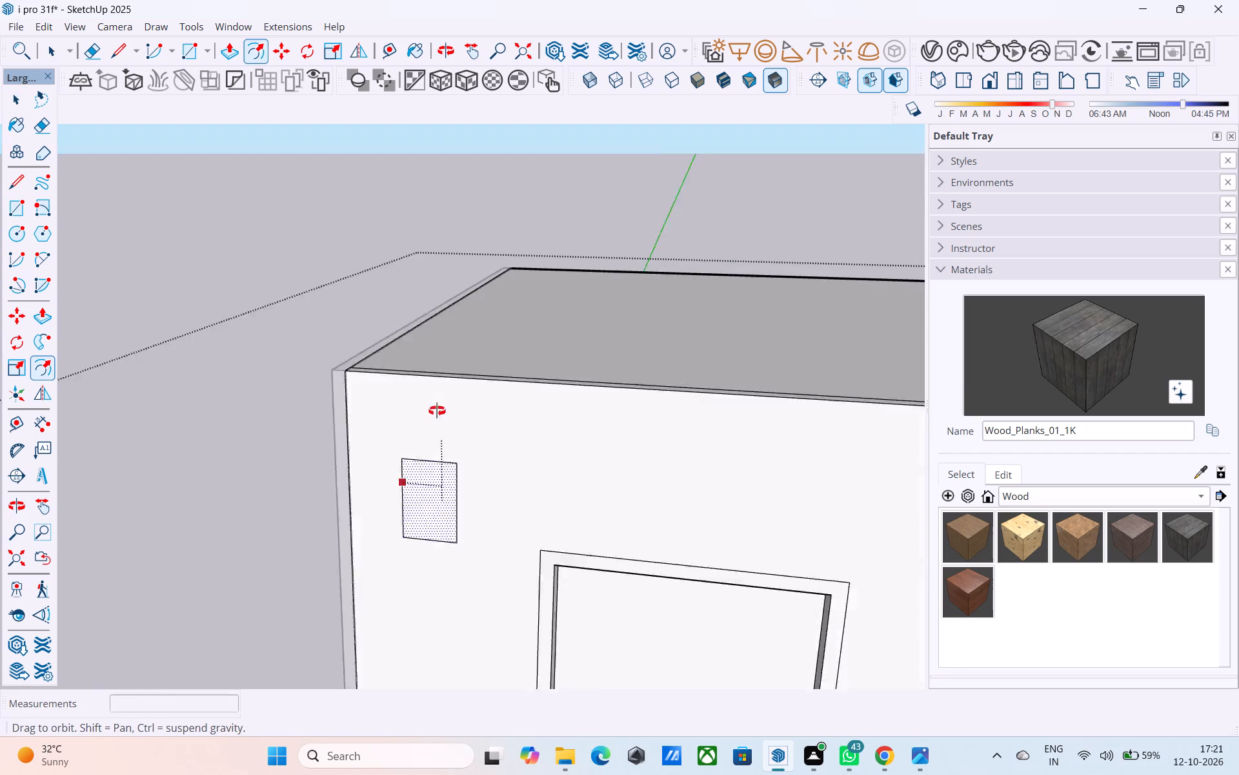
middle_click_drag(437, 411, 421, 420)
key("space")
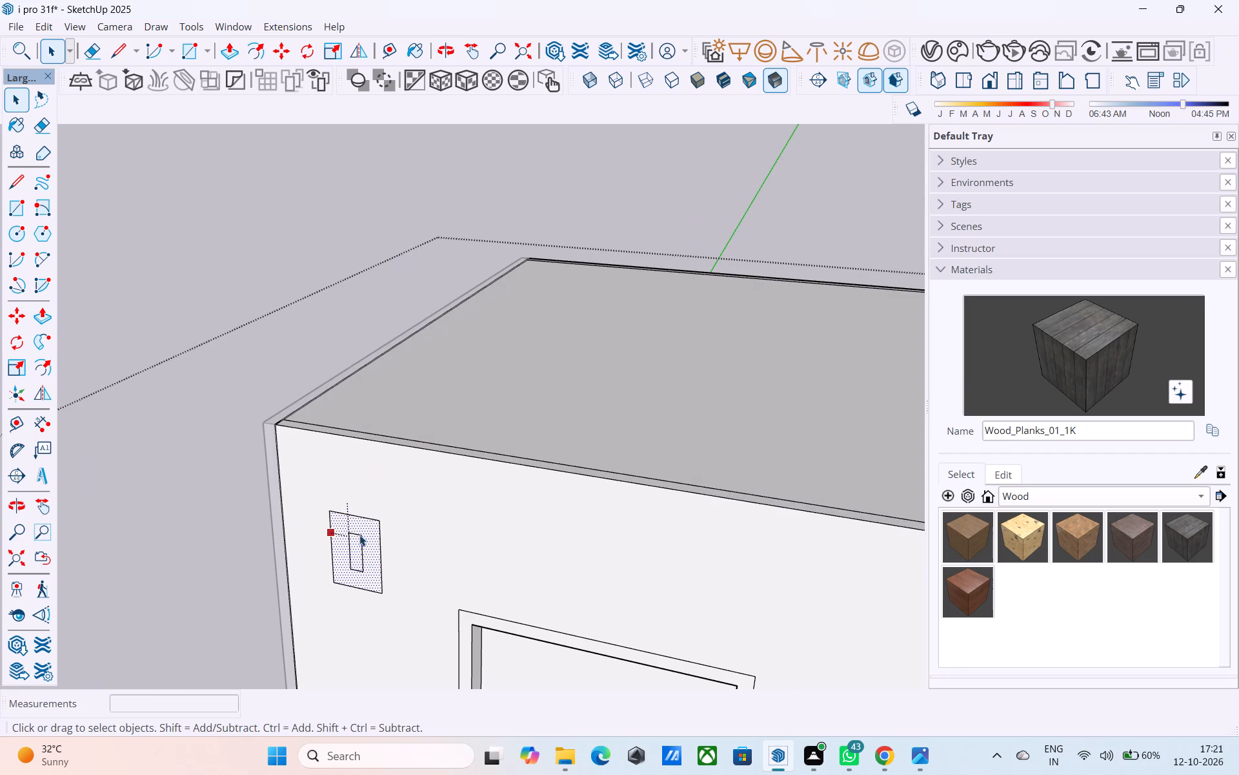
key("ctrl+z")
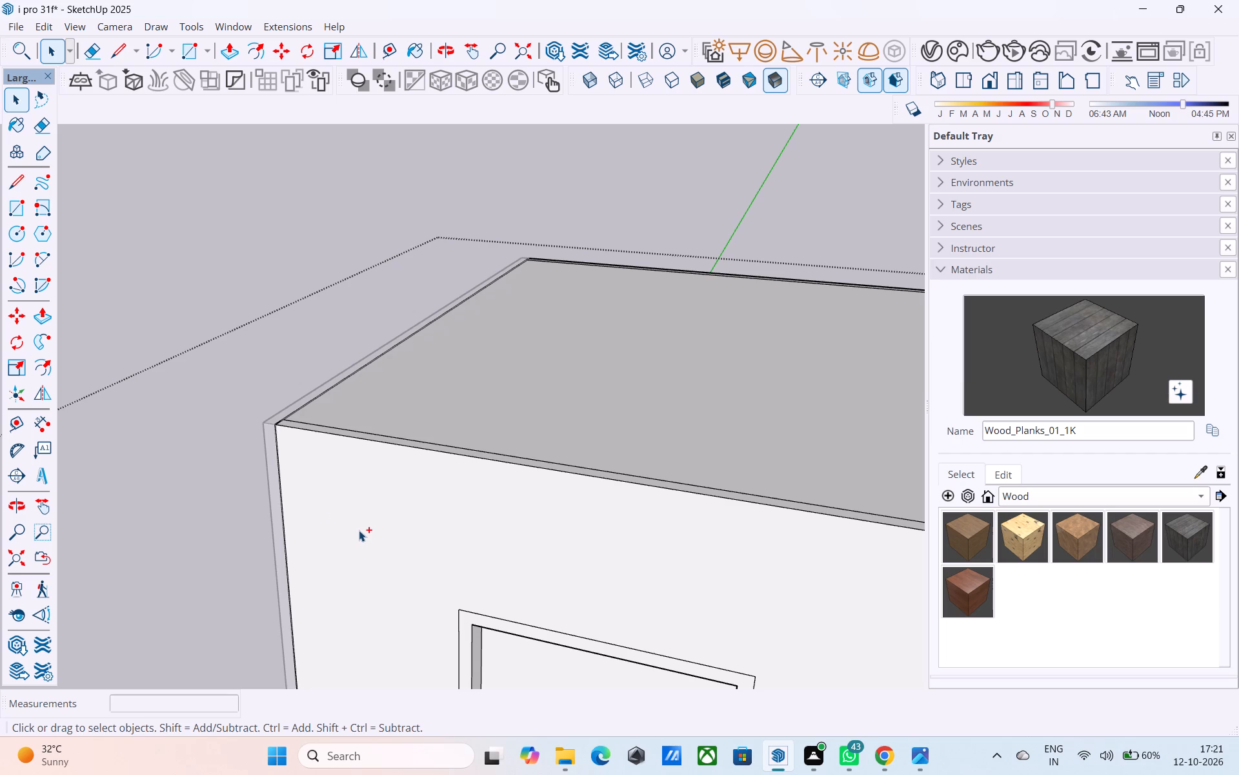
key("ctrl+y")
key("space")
Offset the small rectangle's outline on the stair-side wall outward by 3" to form a frame.
left_click(358, 532)
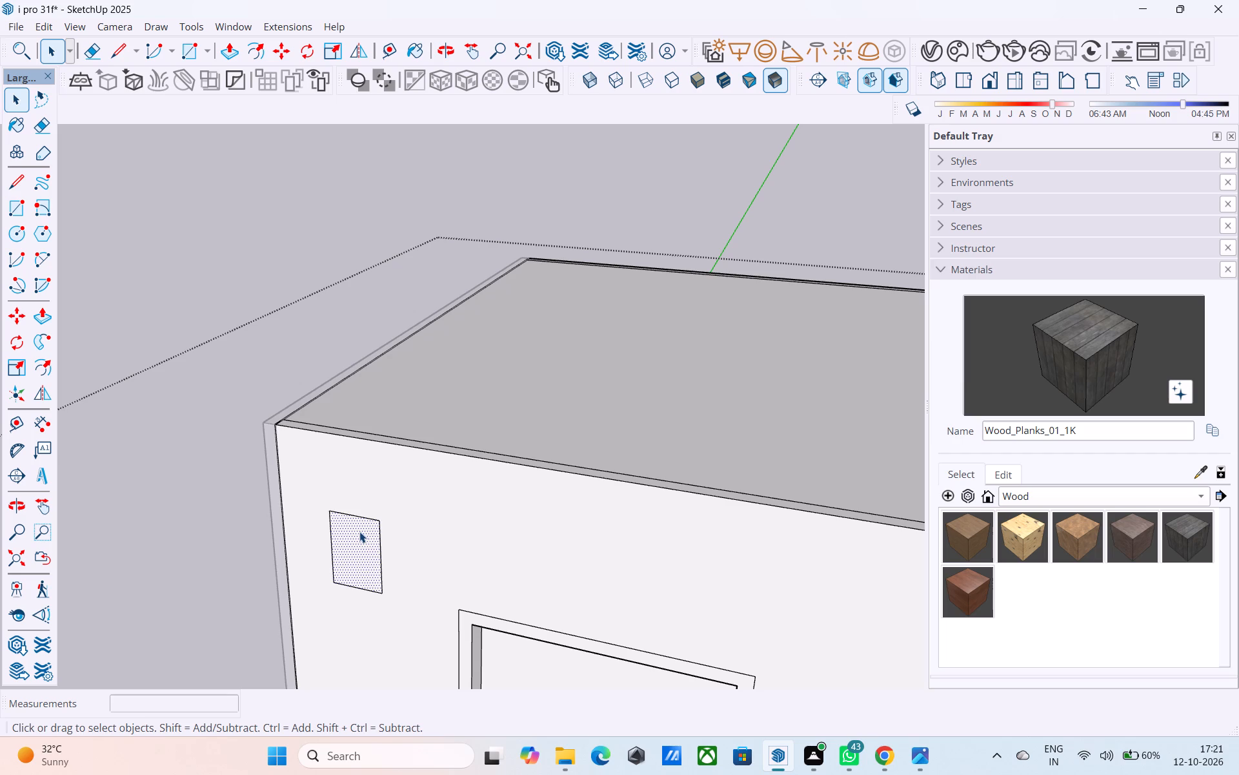
key("f")
left_click(356, 535)
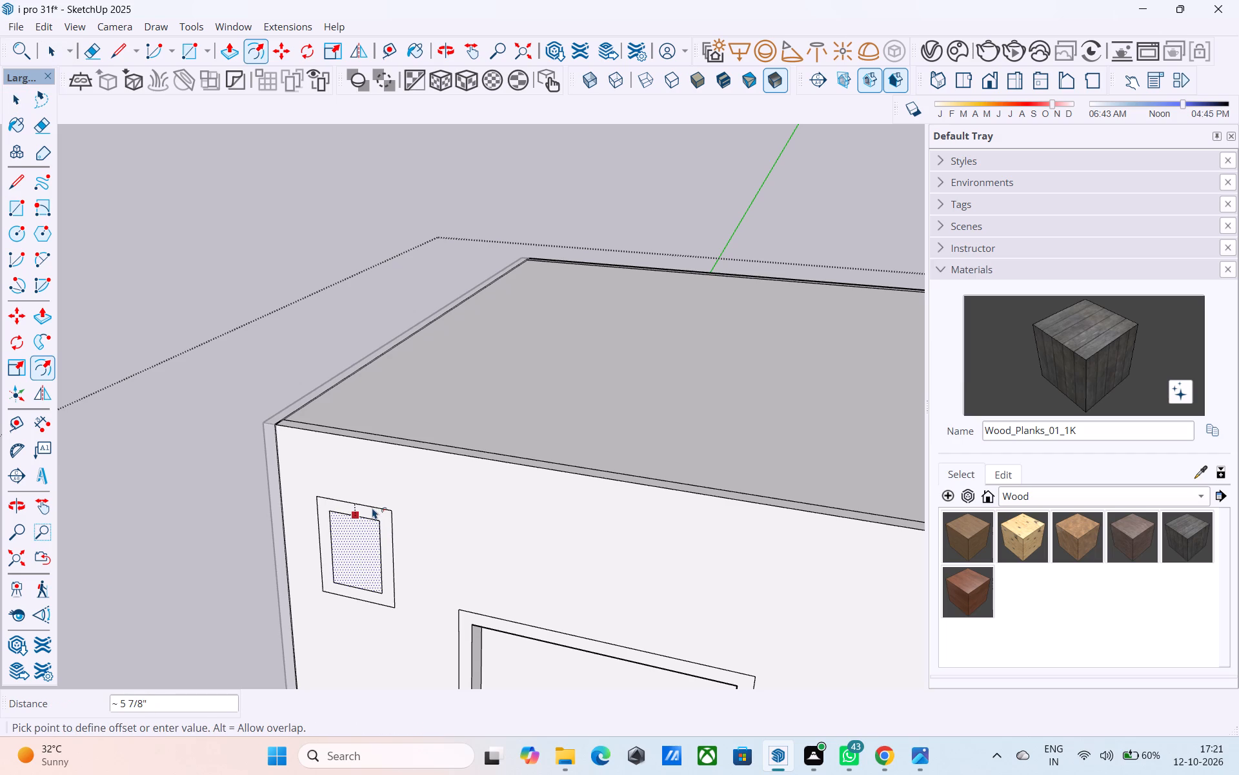
type("3\"")
key("Return")
key("space")
Draw a 22' 6" by 9' 3" rectangle closing the upper-storey balcony opening, from its stair-side top corner to the opposite bottom corner.
scroll(456, 539, "down", 8)
middle_click_drag(468, 552, 210, 252)
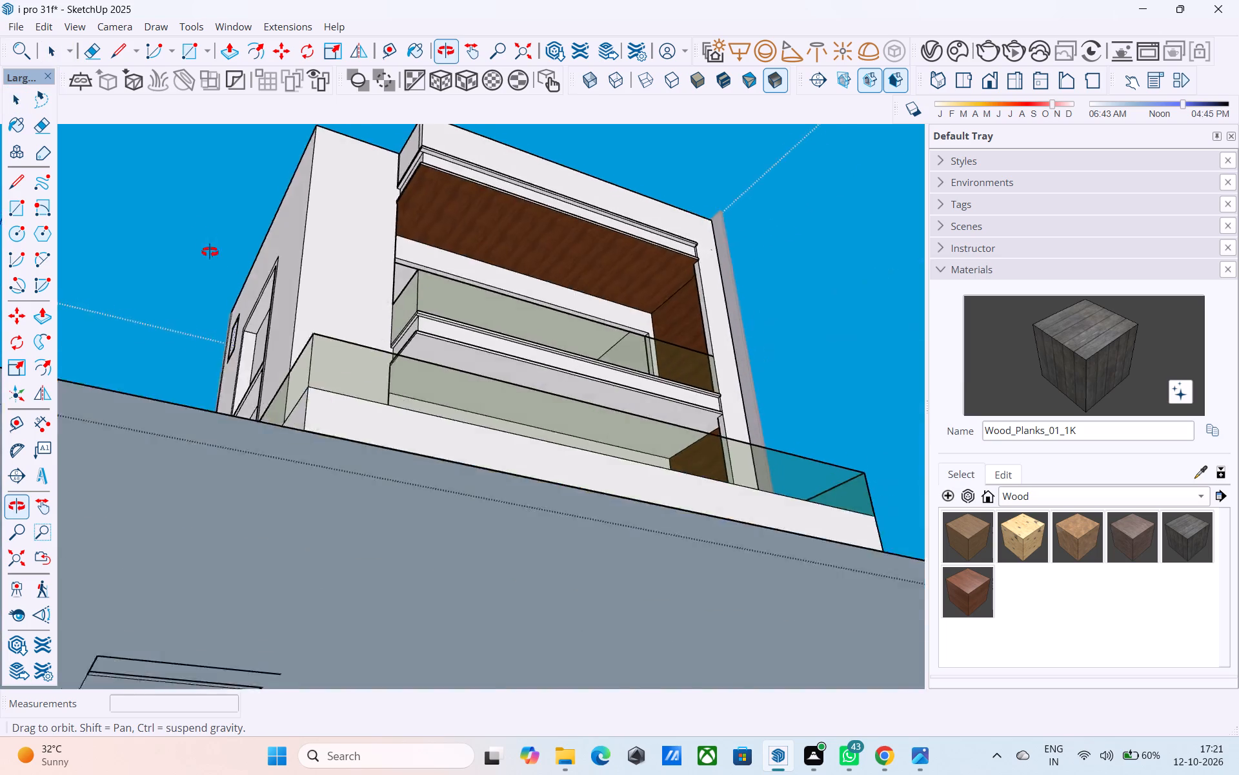
middle_click_drag(210, 252, 248, 307)
scroll(249, 324, "down", 3)
middle_click_drag(247, 339, 472, 431)
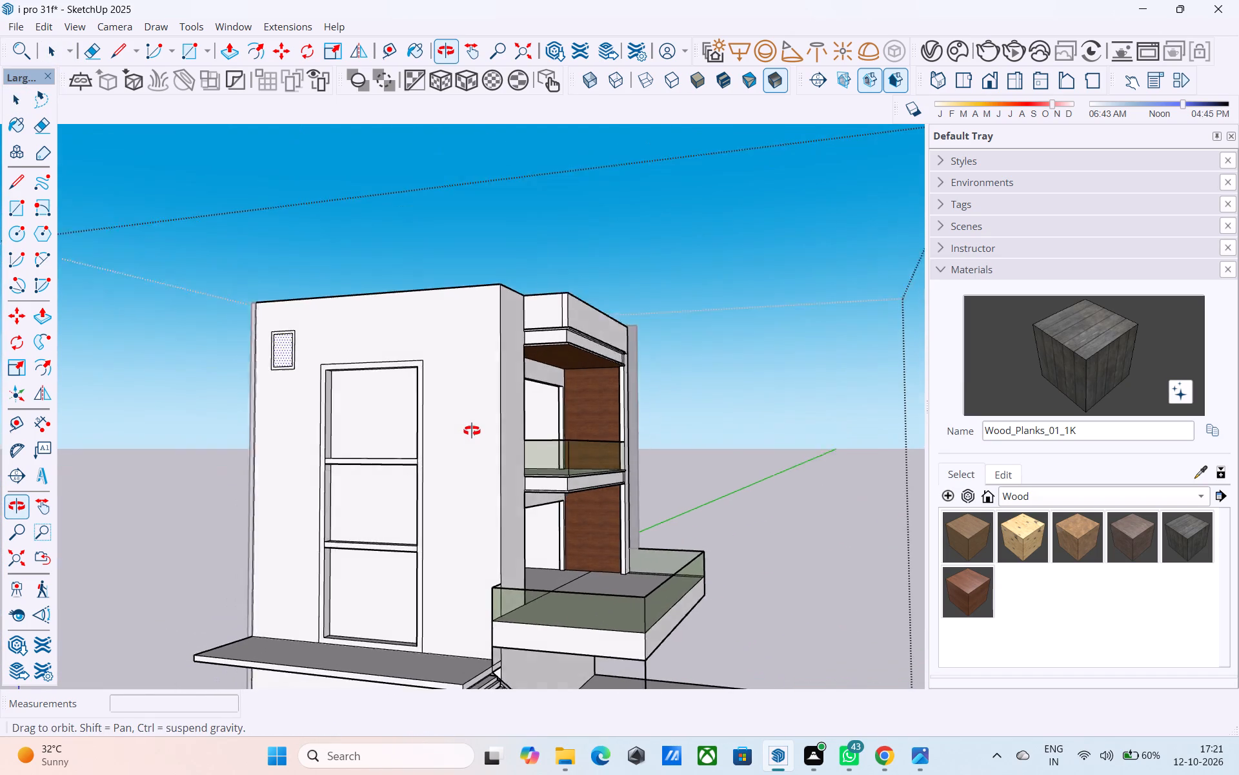
middle_click_drag(472, 431, 185, 432)
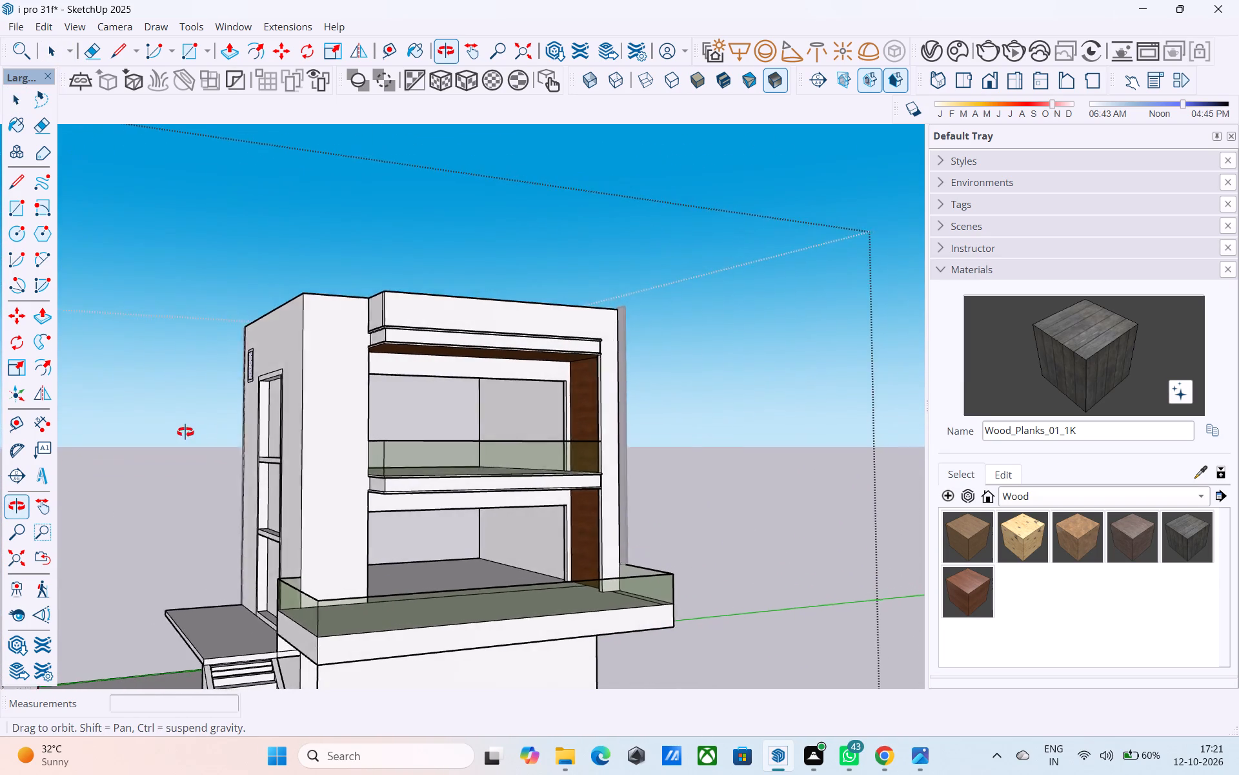
middle_click_drag(185, 432, 163, 437)
middle_click_drag(459, 438, 228, 413)
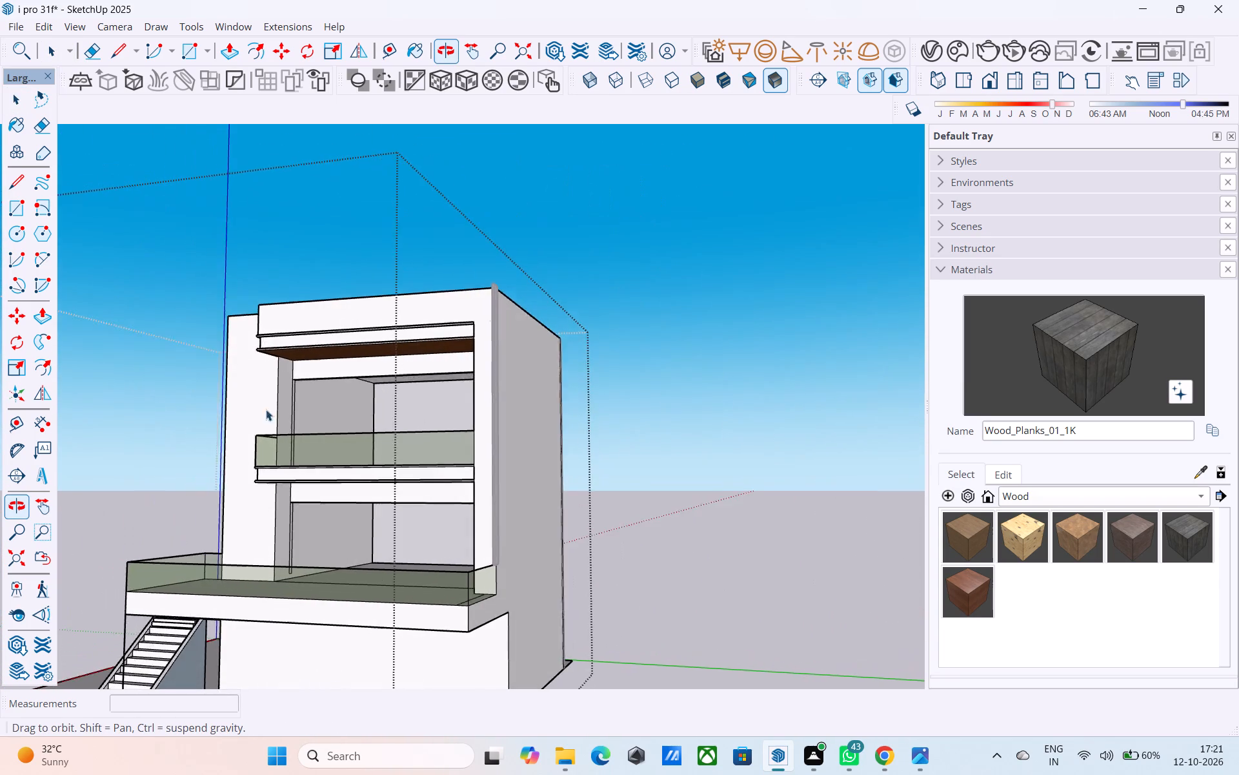
scroll(290, 409, "up", 13)
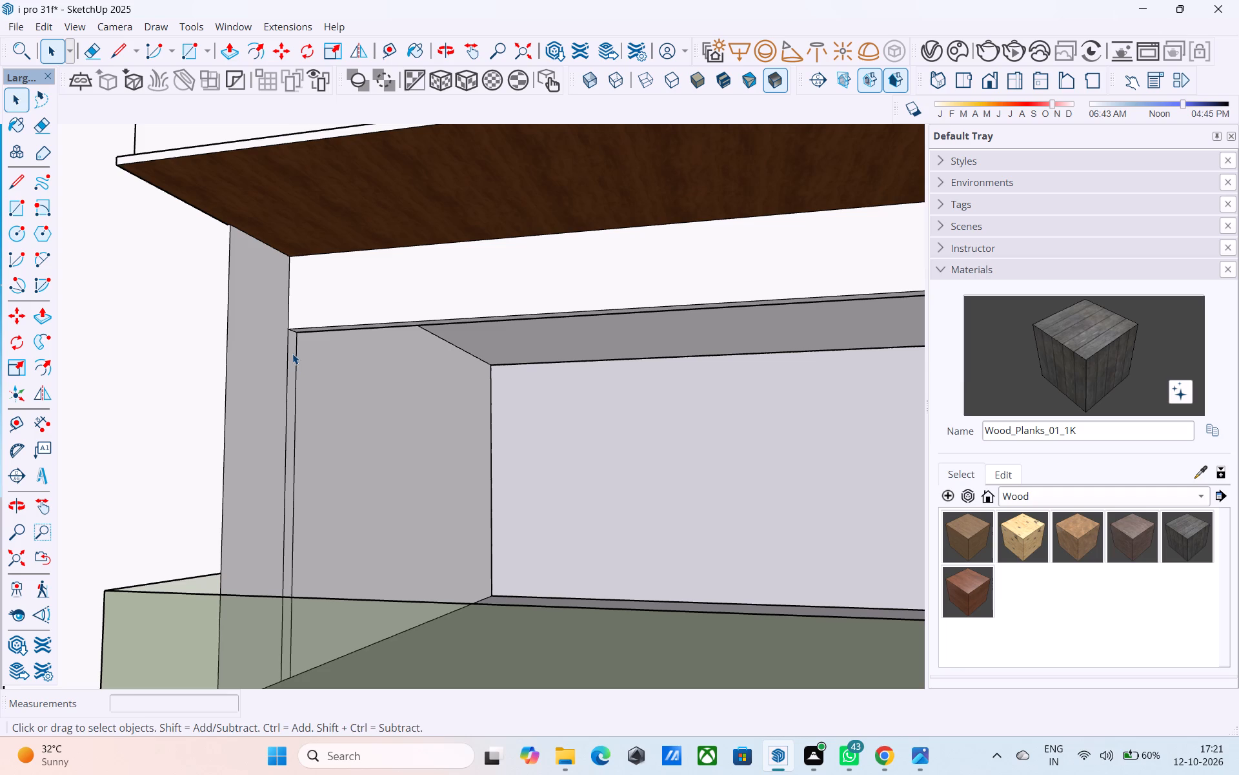
key("r")
left_click(287, 334)
scroll(287, 334, "down", 5)
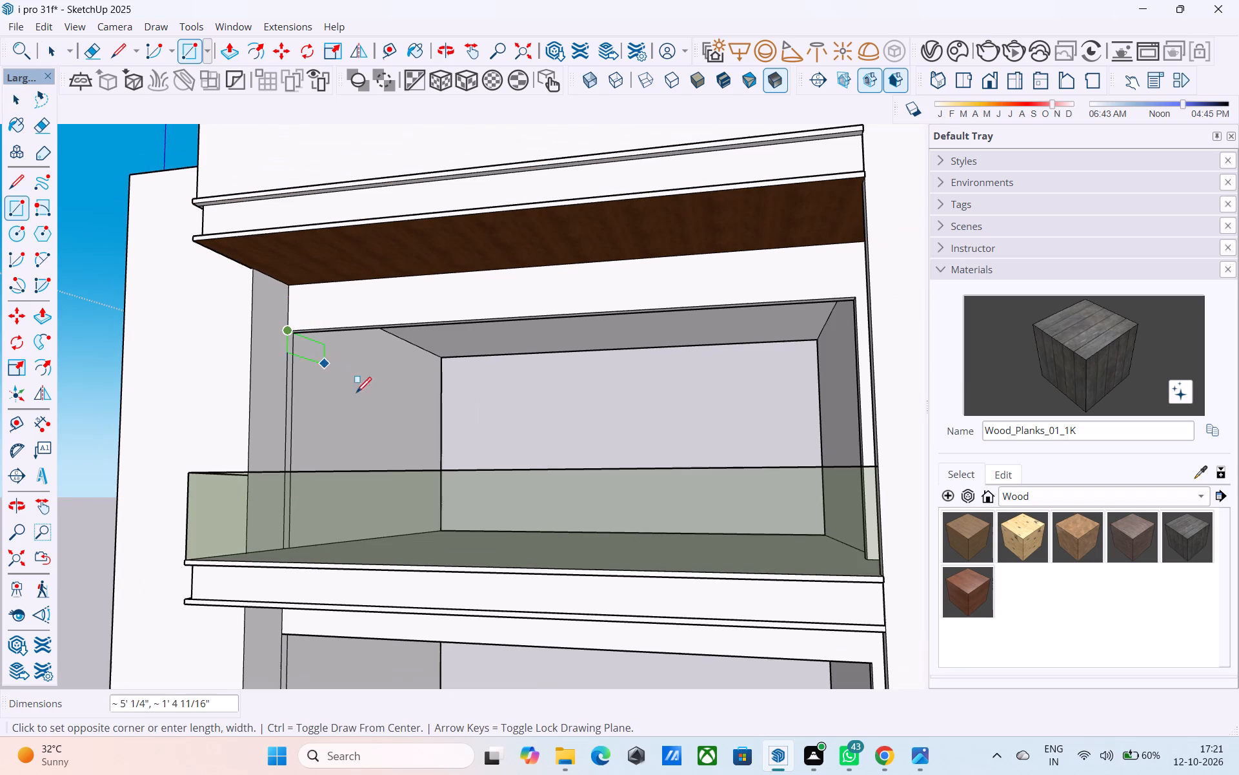
middle_click_drag(819, 540, 1001, 632, "shift")
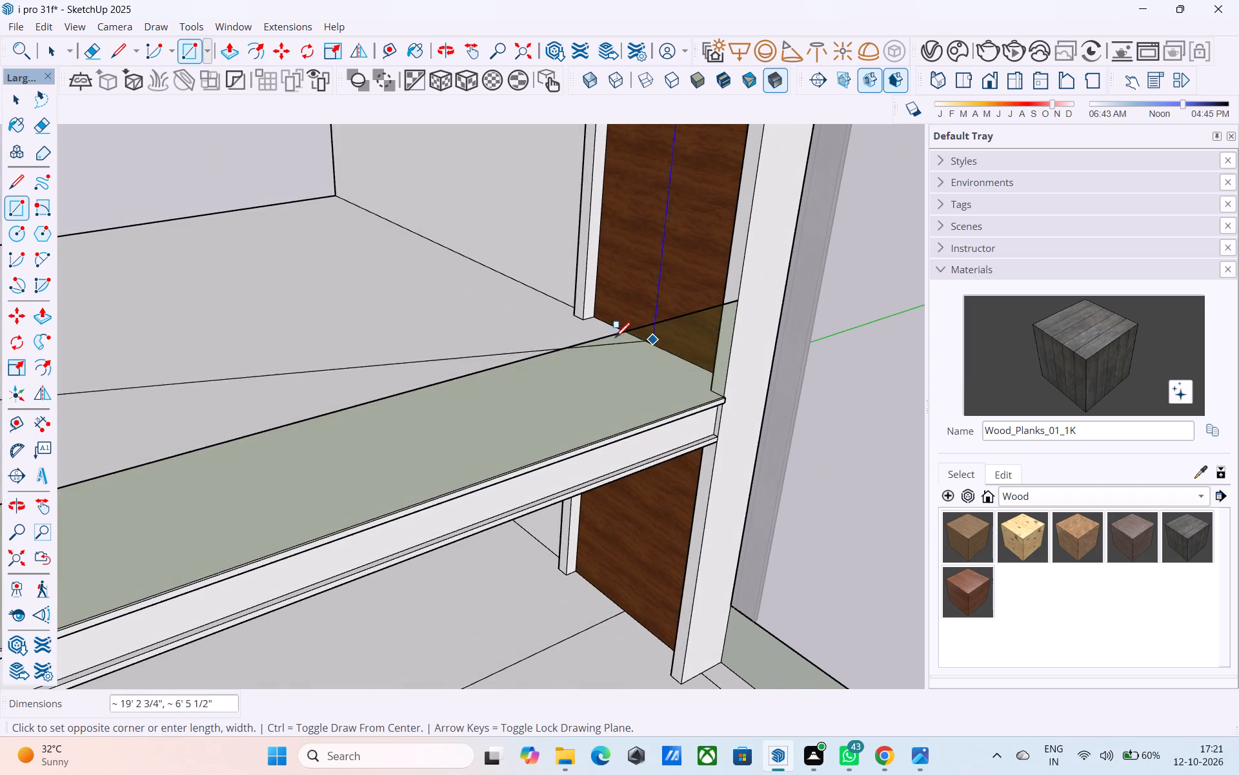
middle_click_drag(614, 340, 788, 483, "shift")
scroll(696, 413, "down", 3)
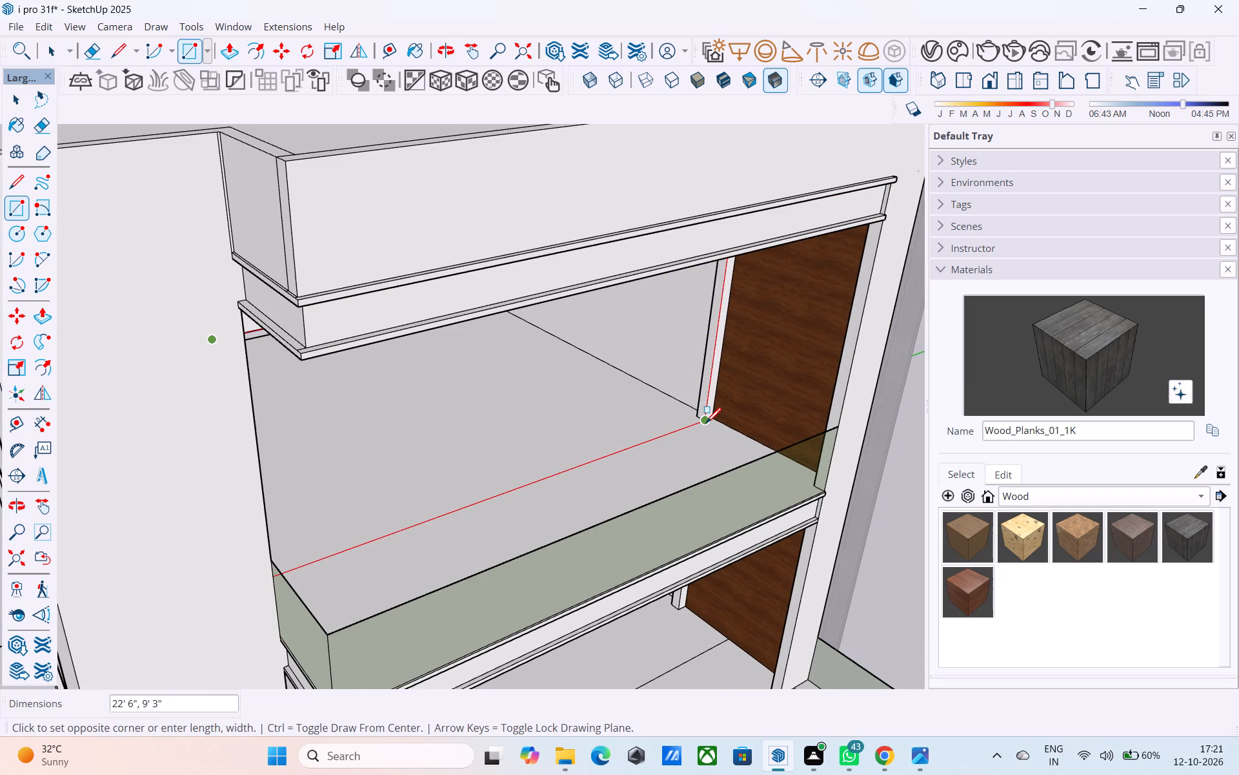
left_click(706, 424)
Copy the new face's stair-side vertical edge 22' 6" to its opposite edge, dividing the face into 4 equal panels.
scroll(709, 426, "up", 1)
middle_click_drag(721, 426, 917, 420, "shift")
scroll(425, 324, "down", 2)
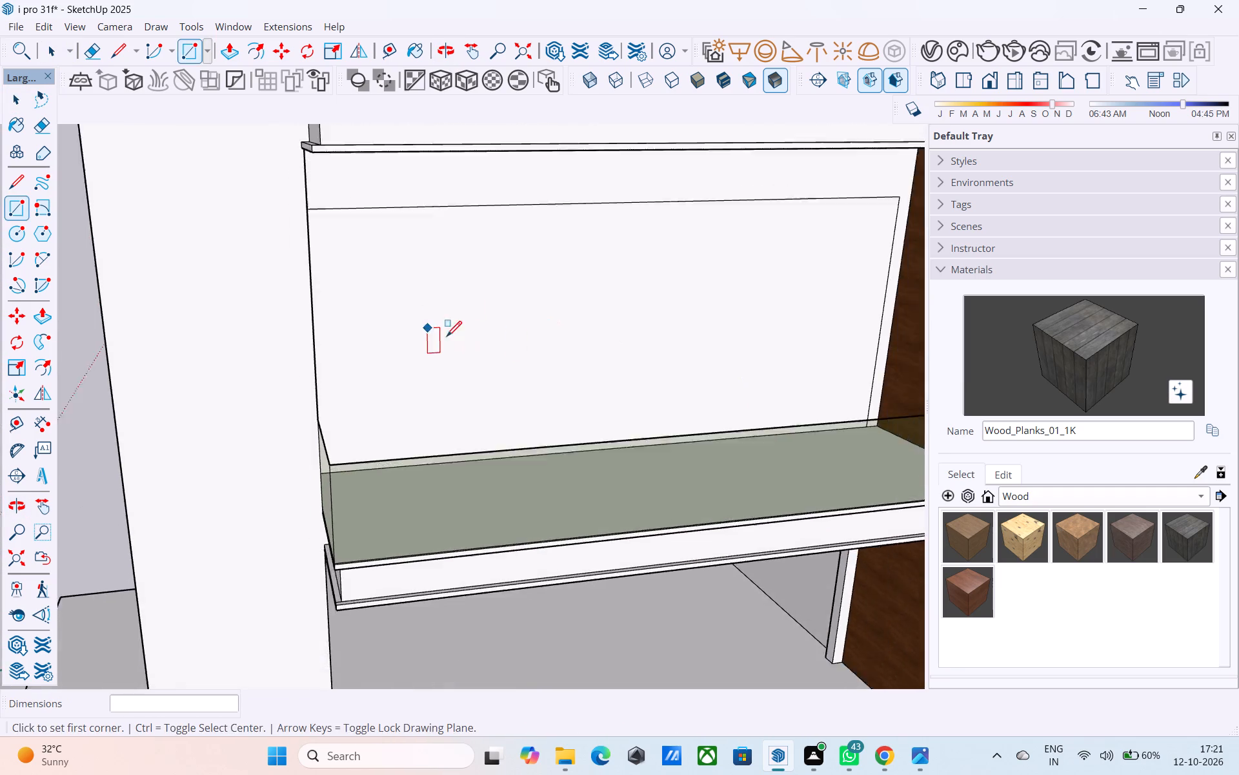
scroll(447, 338, "down", 1)
middle_click_drag(470, 342, 296, 305)
scroll(220, 285, "up", 3)
key("space")
left_click(190, 258)
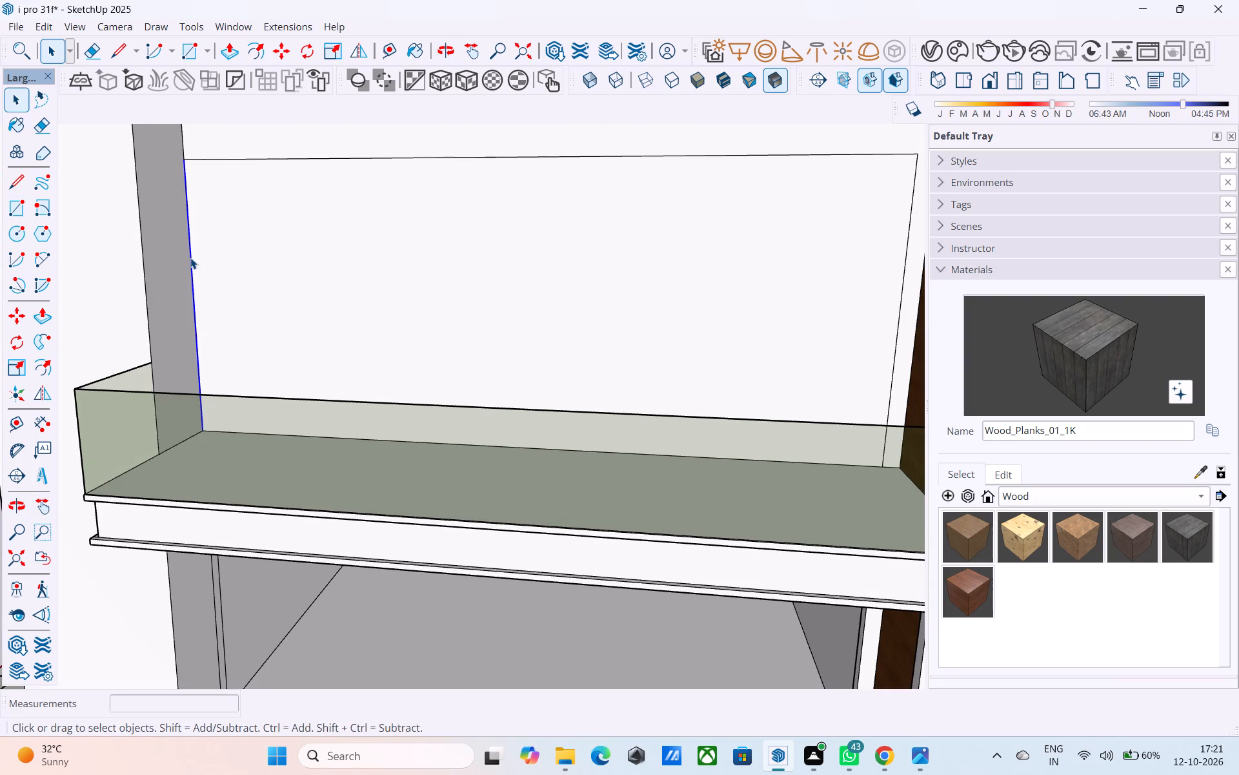
key("m")
left_click(183, 158)
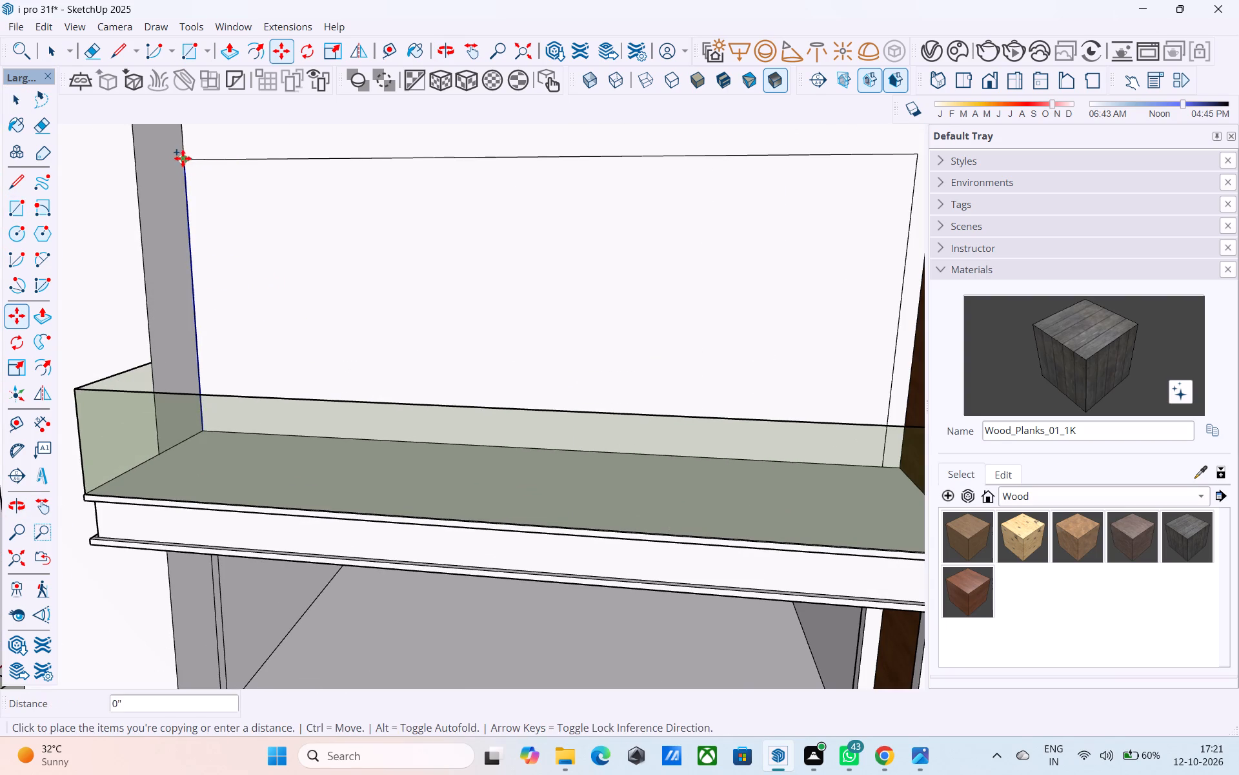
middle_click_drag(755, 236, 792, 238)
scroll(799, 253, "up", 1)
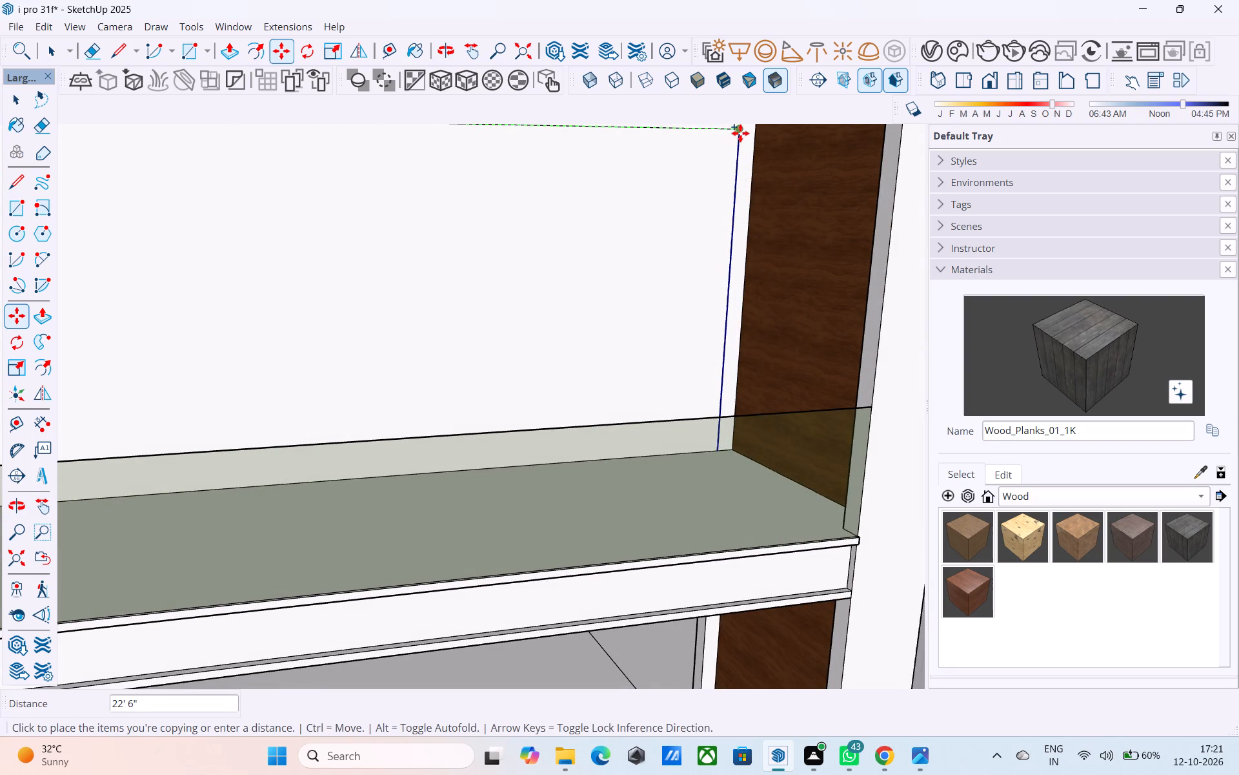
left_click(740, 132)
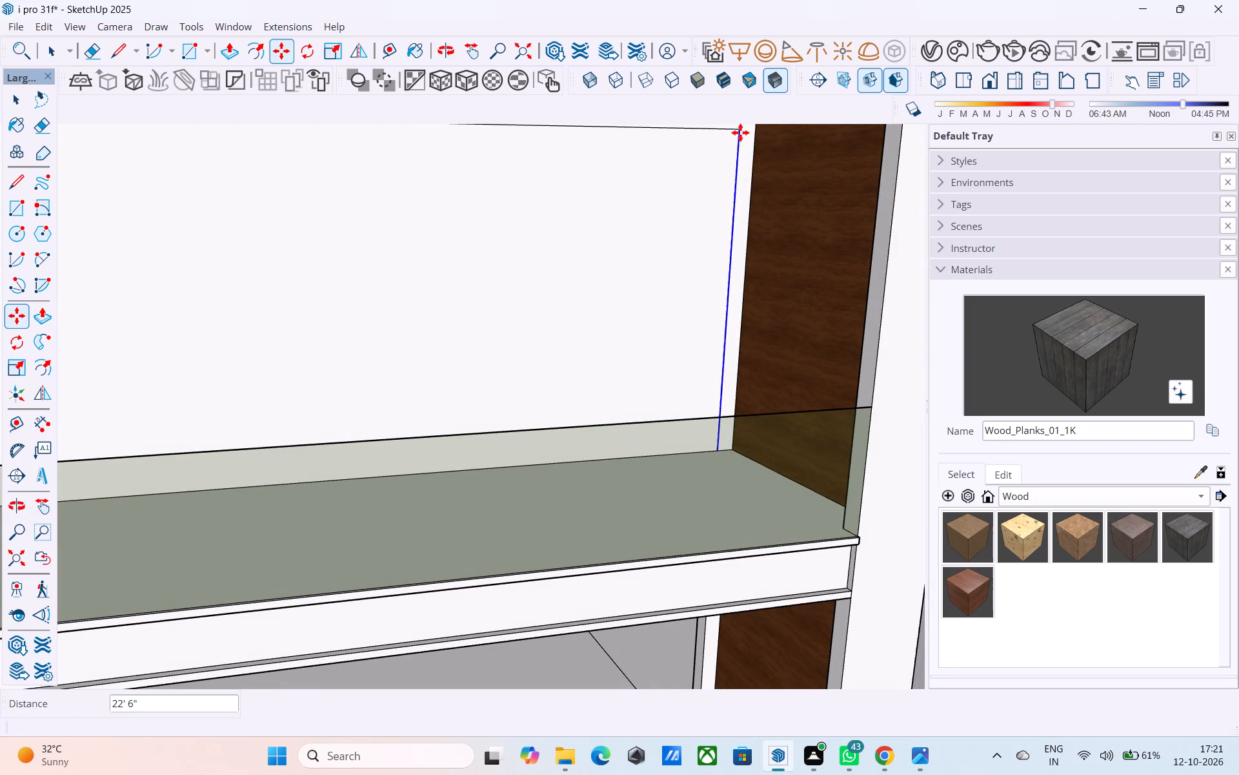
type("/4")
key("Return")
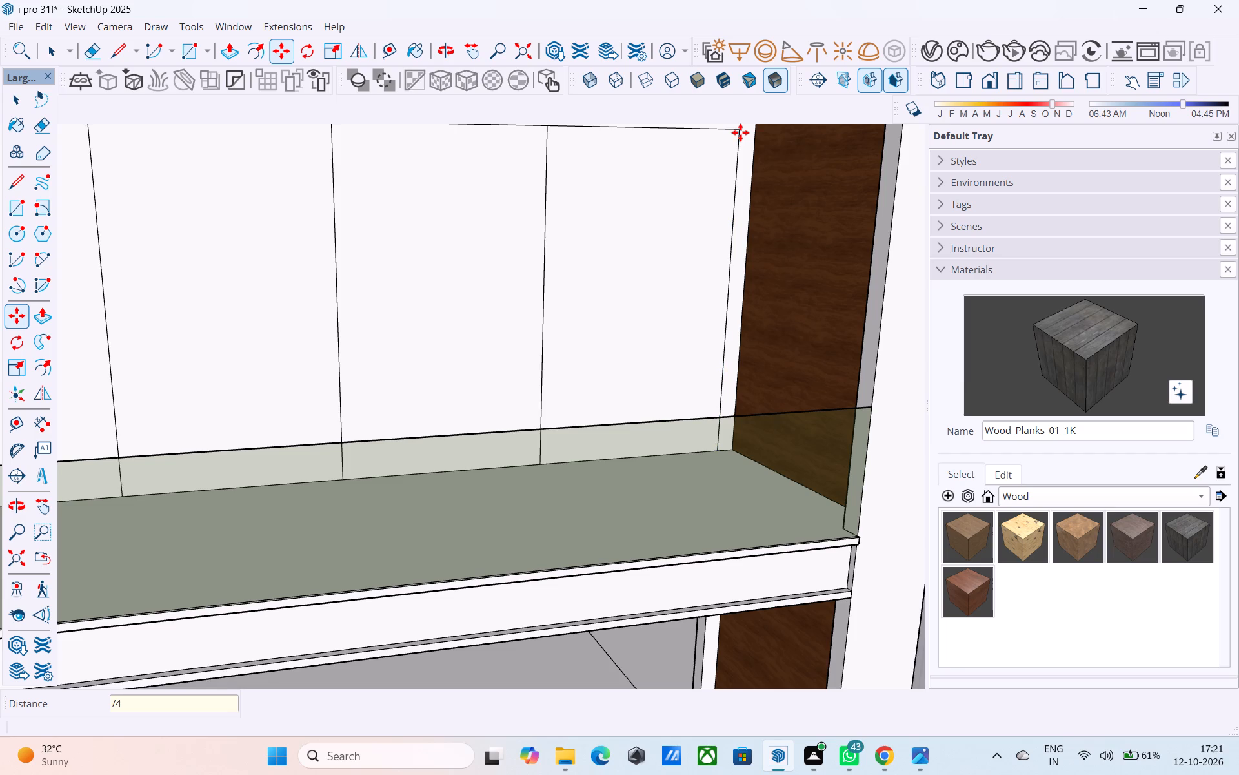
Offset the outline of the third panel from the stair side inward by 3".
scroll(708, 185, "down", 5)
key("space")
left_click(559, 235)
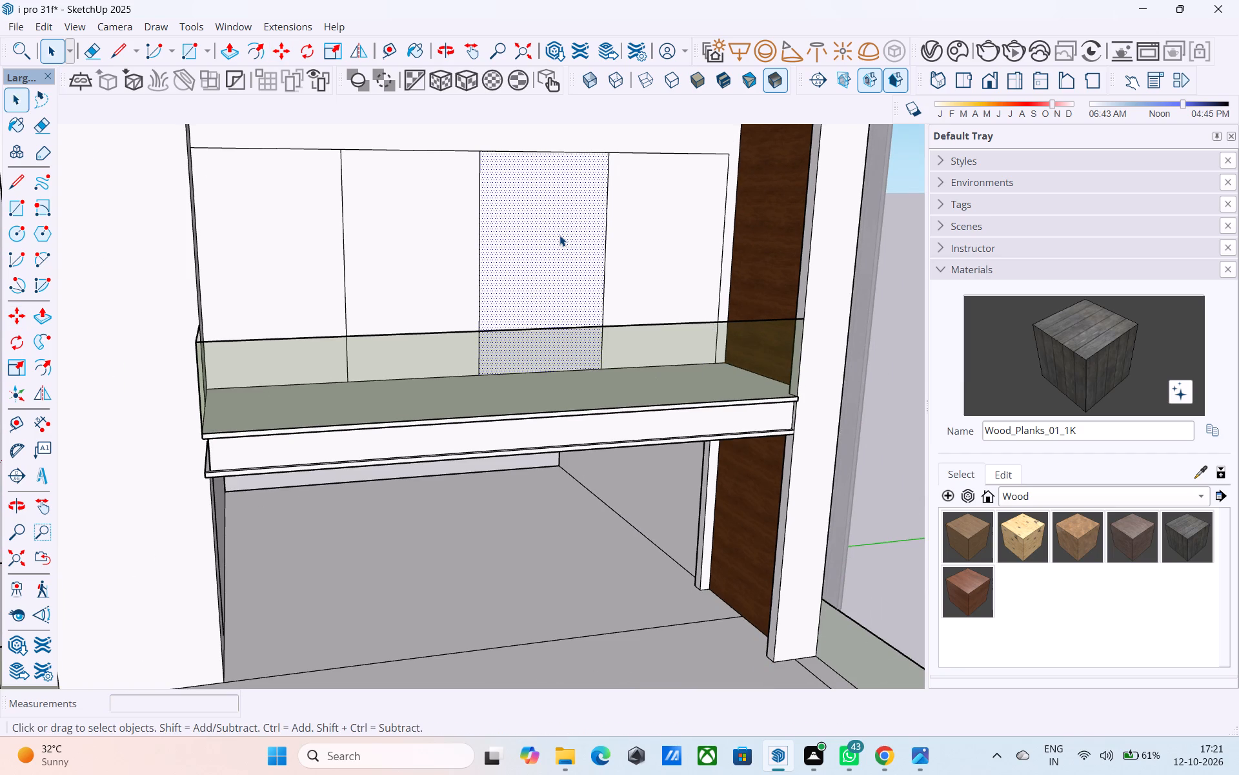
key("f")
left_click(559, 235)
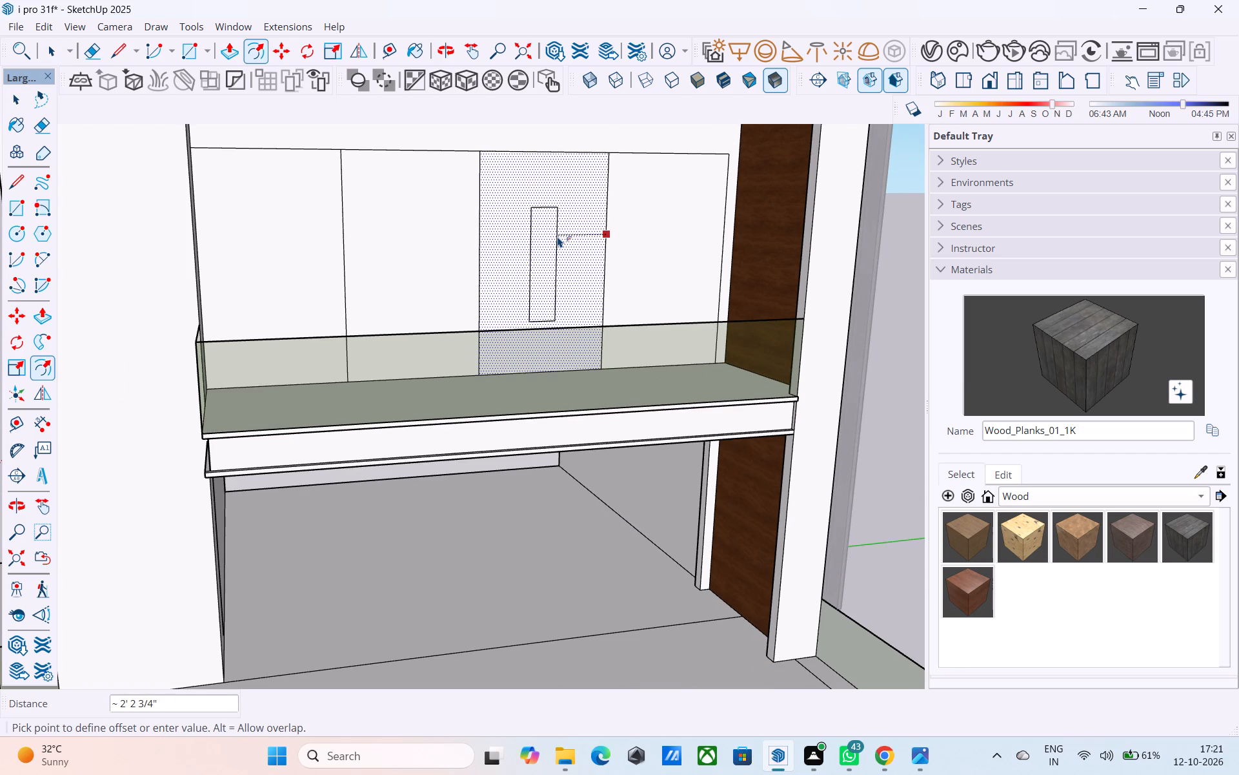
type("3\"")
key("Return")
key("space")
Offset the outline of the second panel from the stair side inward by 3".
left_click(417, 234)
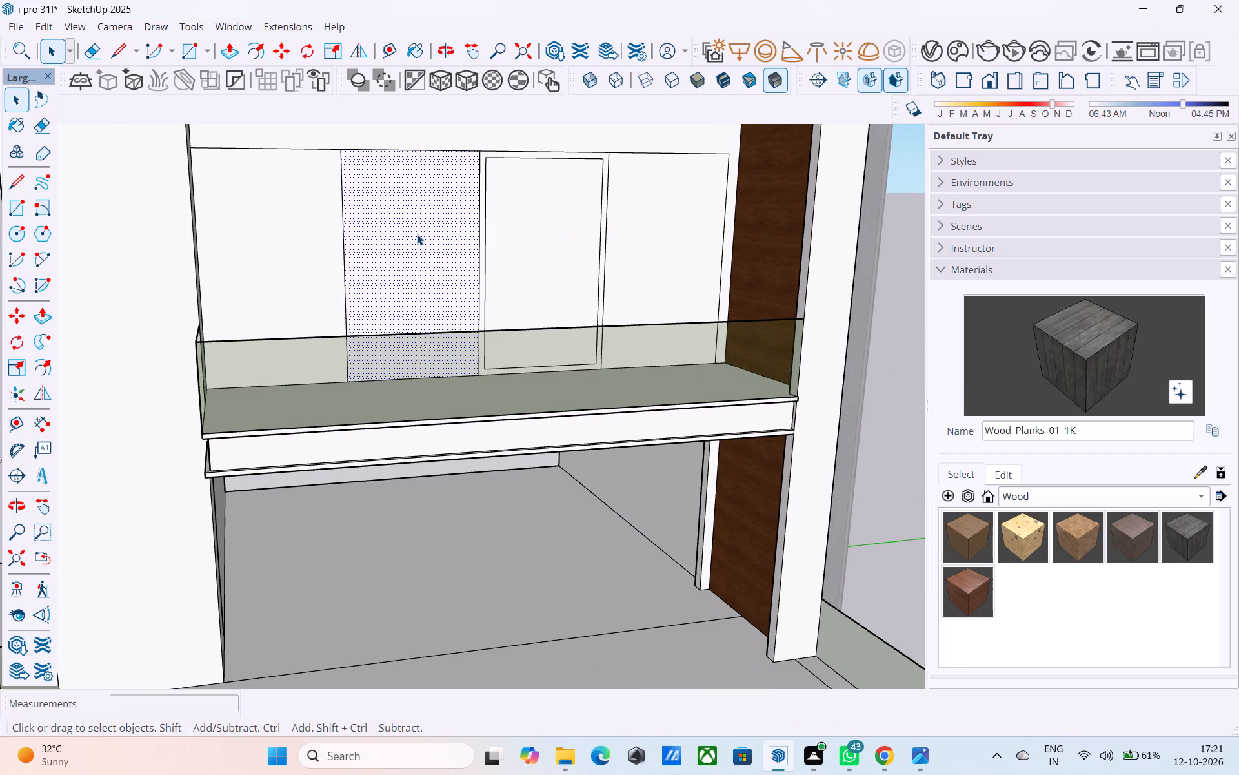
key("f")
left_click(417, 234)
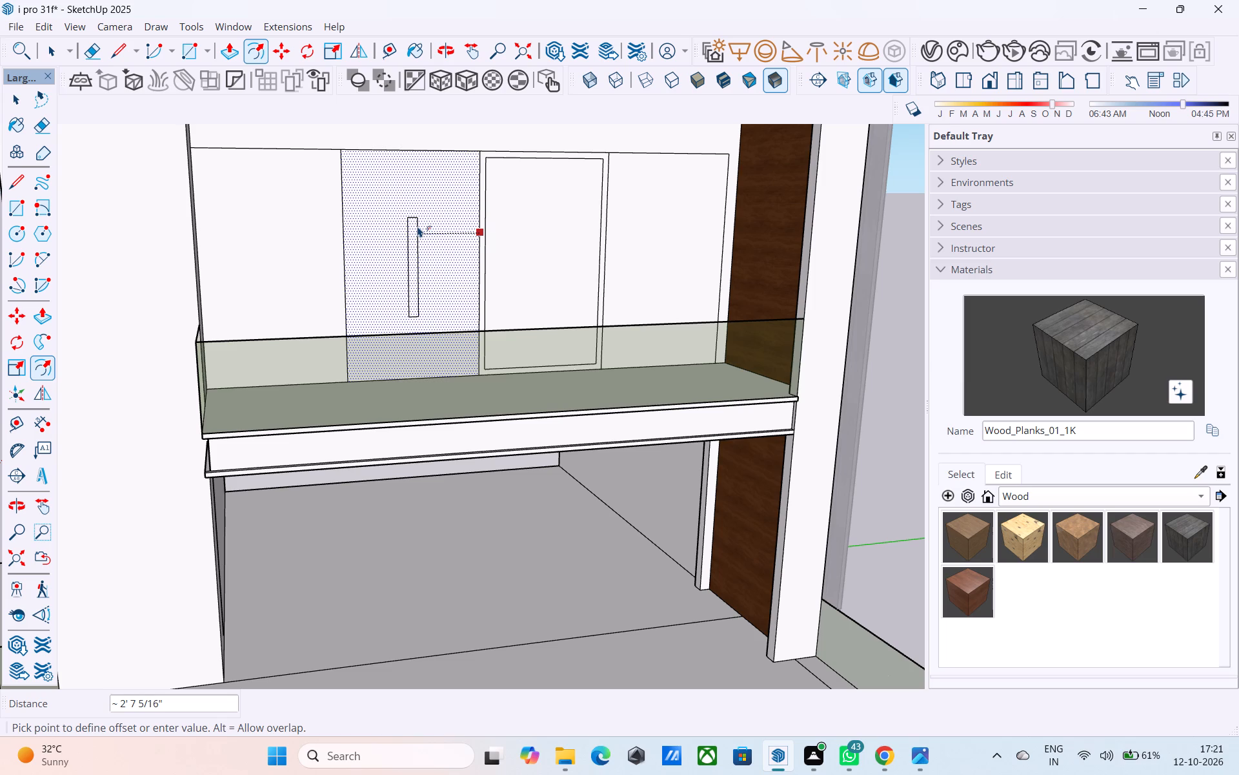
key("3")
key("shift+quotedbl")
key("Return")
key("space")
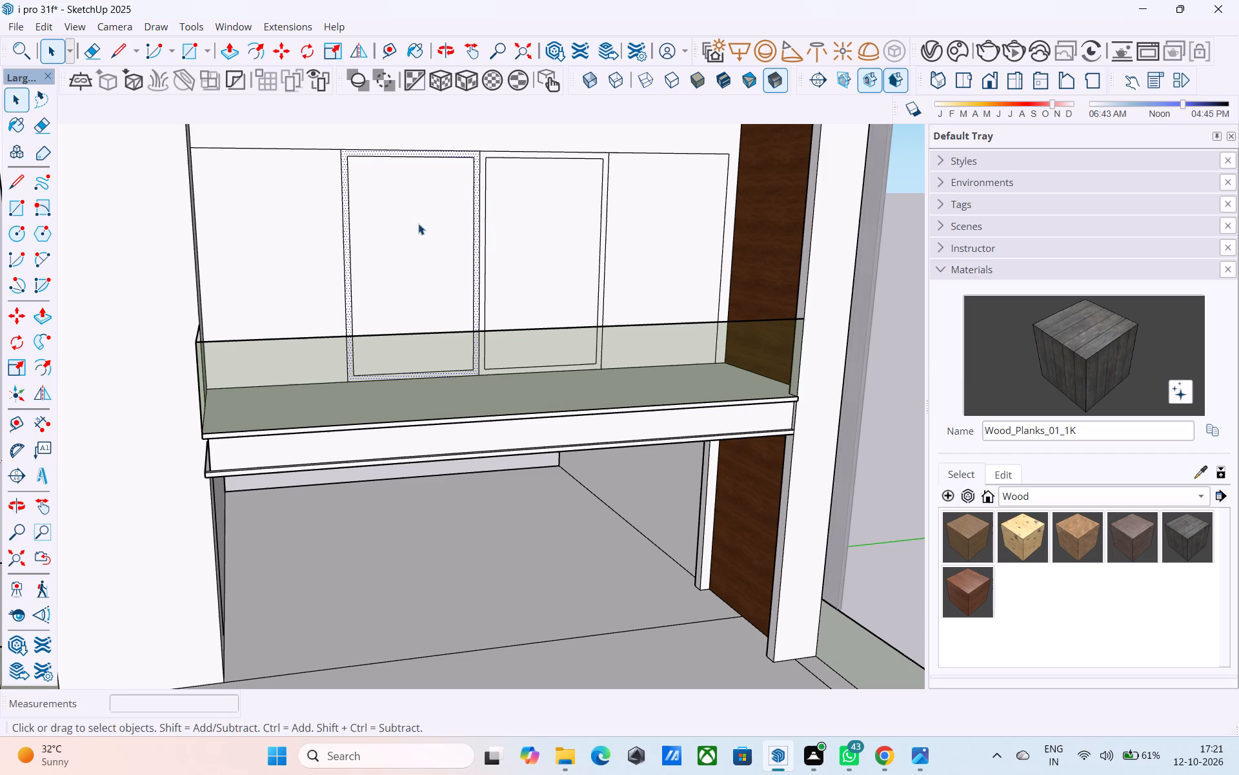
Erase the top edges of the inner offset outlines in the two middle panels.
key("e")
scroll(416, 222, "up", 4)
scroll(437, 228, "down", 4)
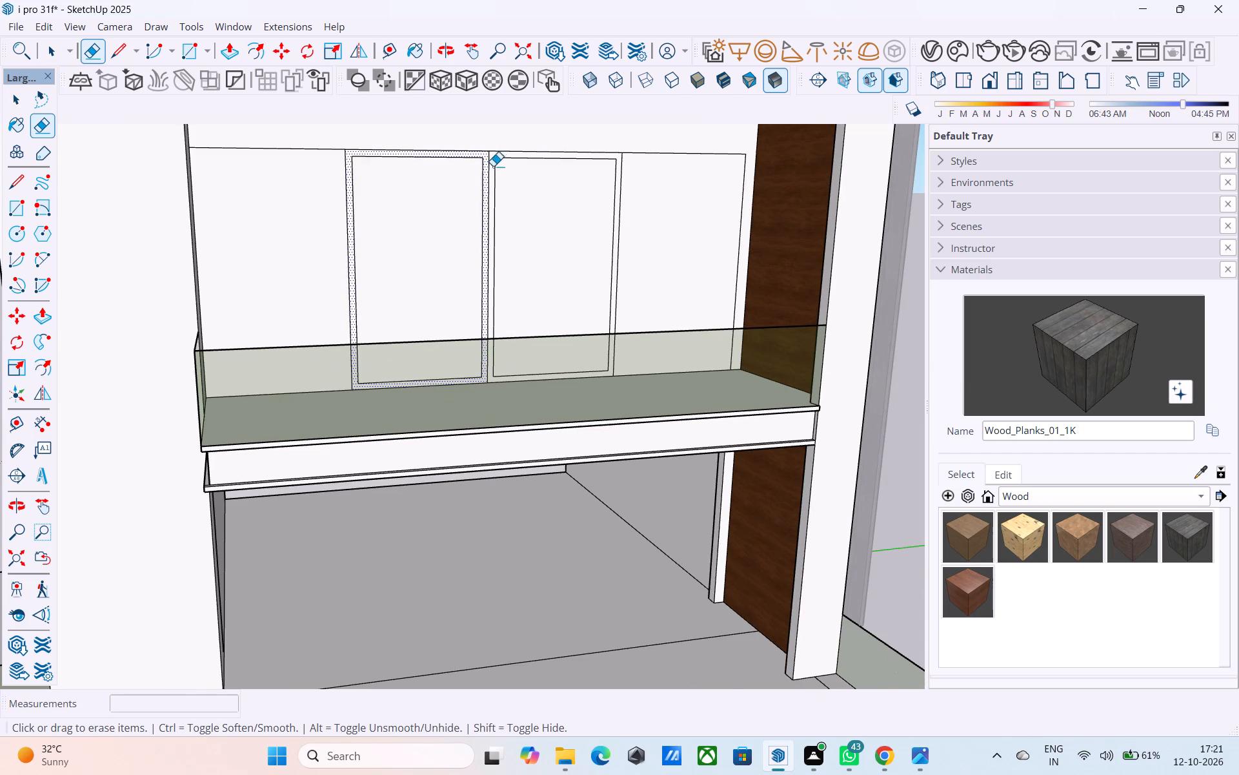
scroll(479, 160, "up", 4)
left_click(452, 156)
left_click(523, 158)
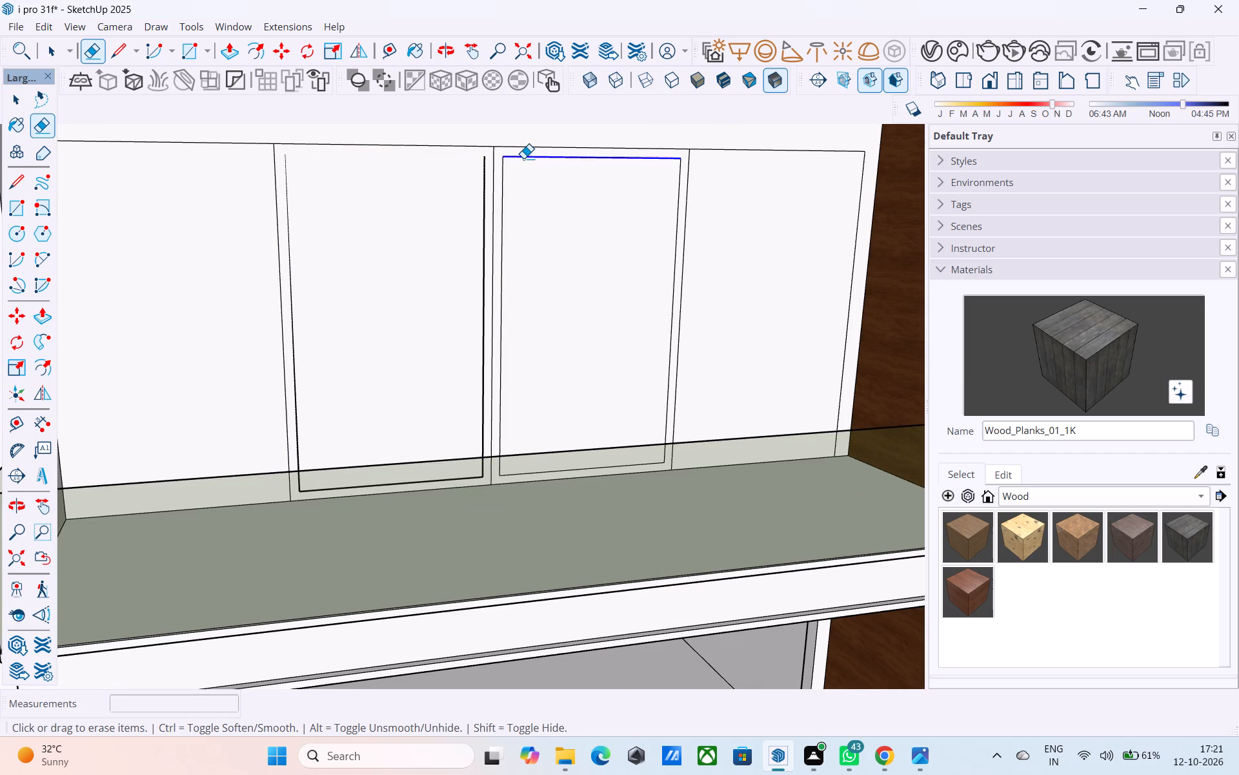
left_click(495, 157)
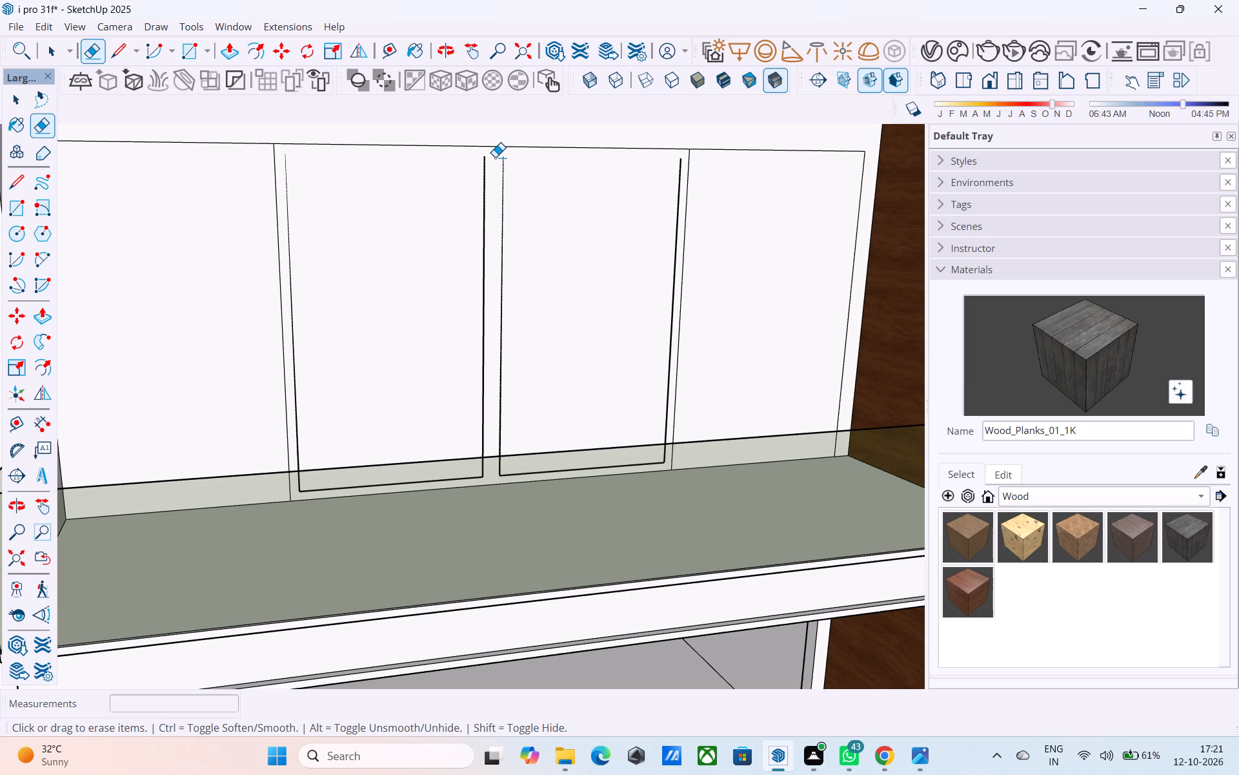
Draw a line extending the second panel's inner stair-side vertical up to the opening's top edge and along it past the middle divider.
middle_click_drag(661, 187, 673, 275, "shift")
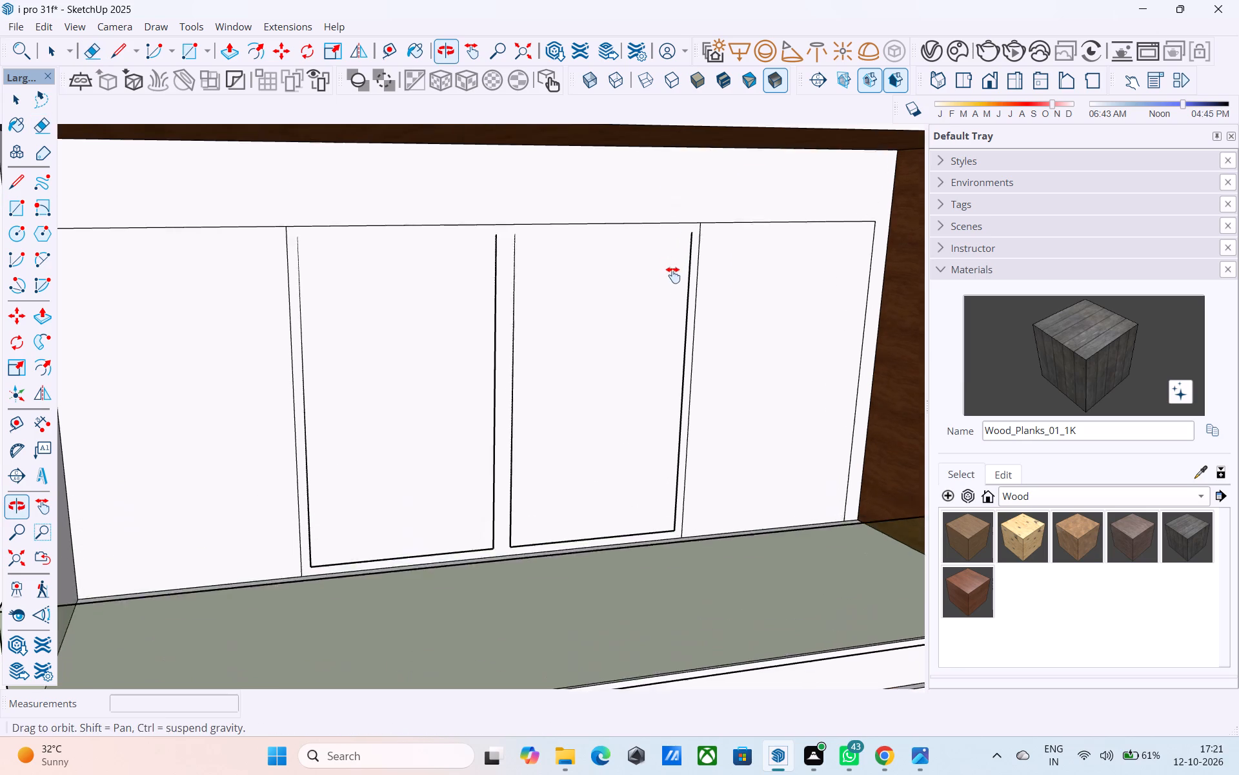
middle_click_drag(673, 275, 675, 282, "shift")
key("l")
scroll(312, 272, "down", 7)
middle_click_drag(330, 293, 385, 331)
scroll(398, 324, "down", 6)
middle_click_drag(436, 332, 405, 323)
scroll(385, 323, "up", 8)
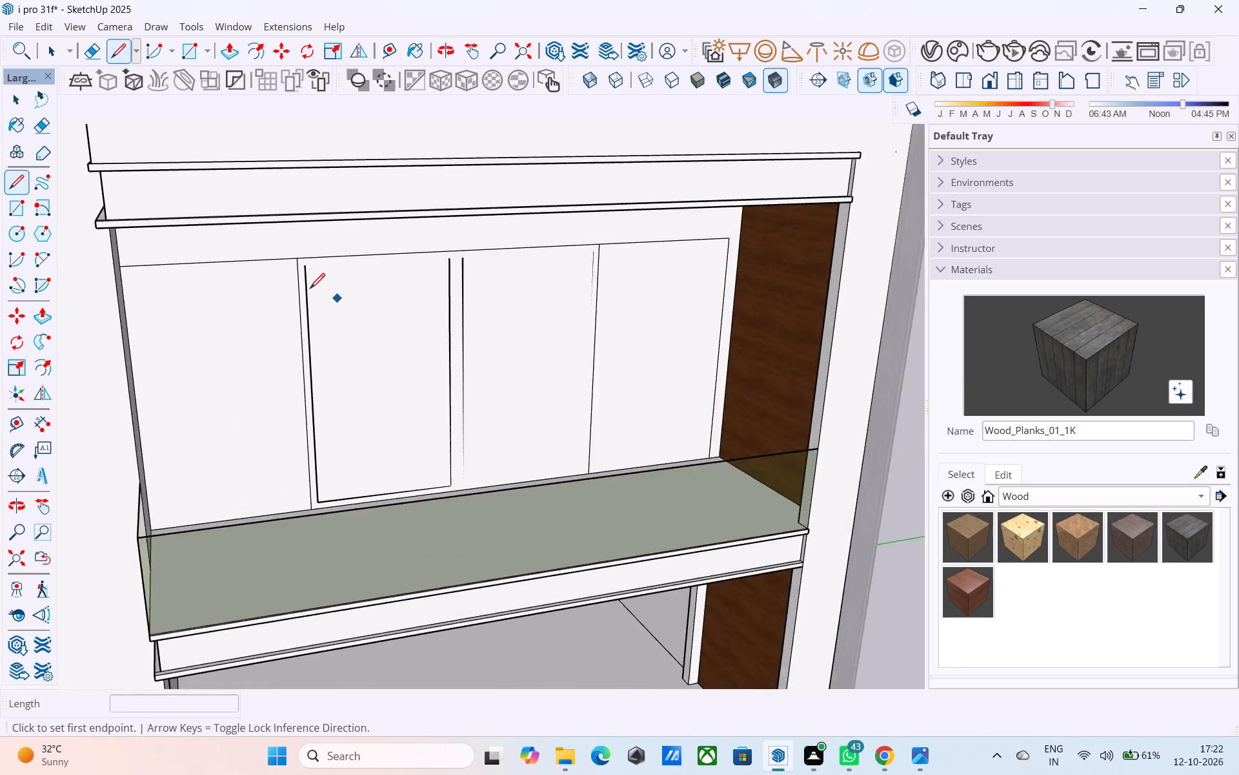
scroll(310, 290, "up", 3)
left_click(305, 264)
left_click(304, 249)
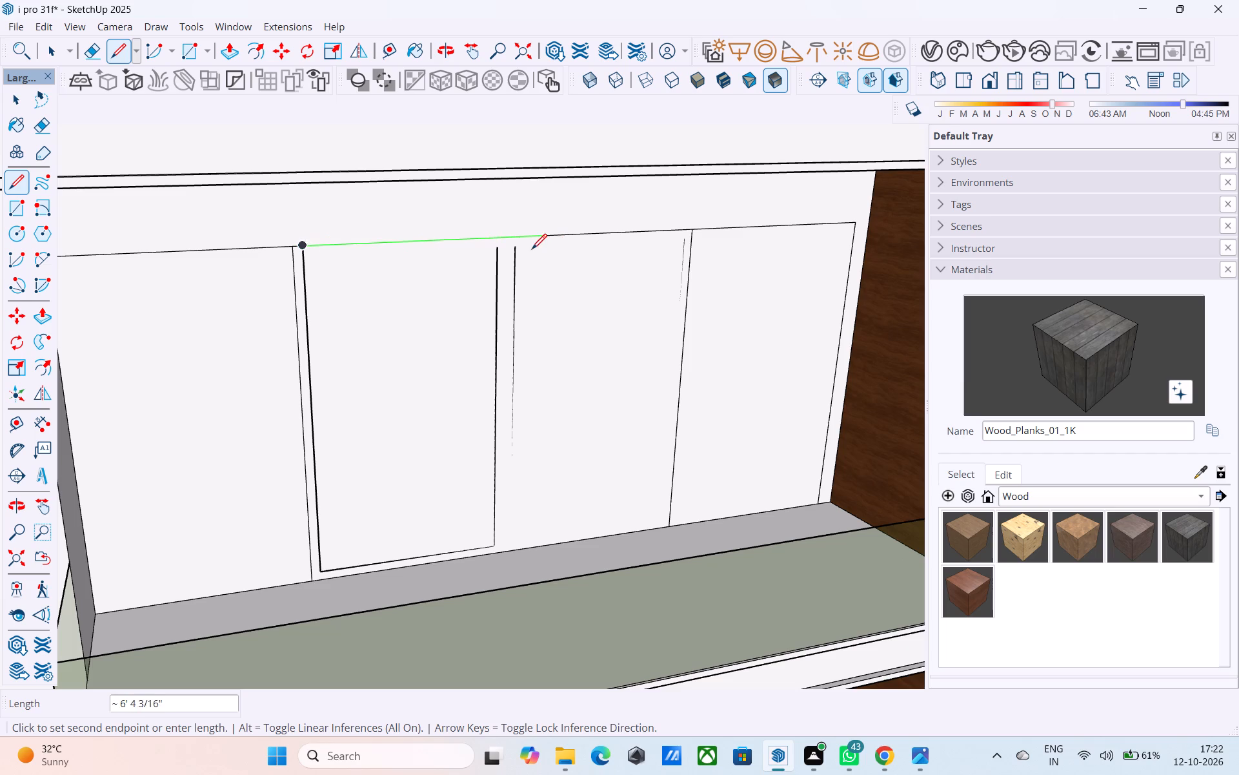
left_click(519, 242)
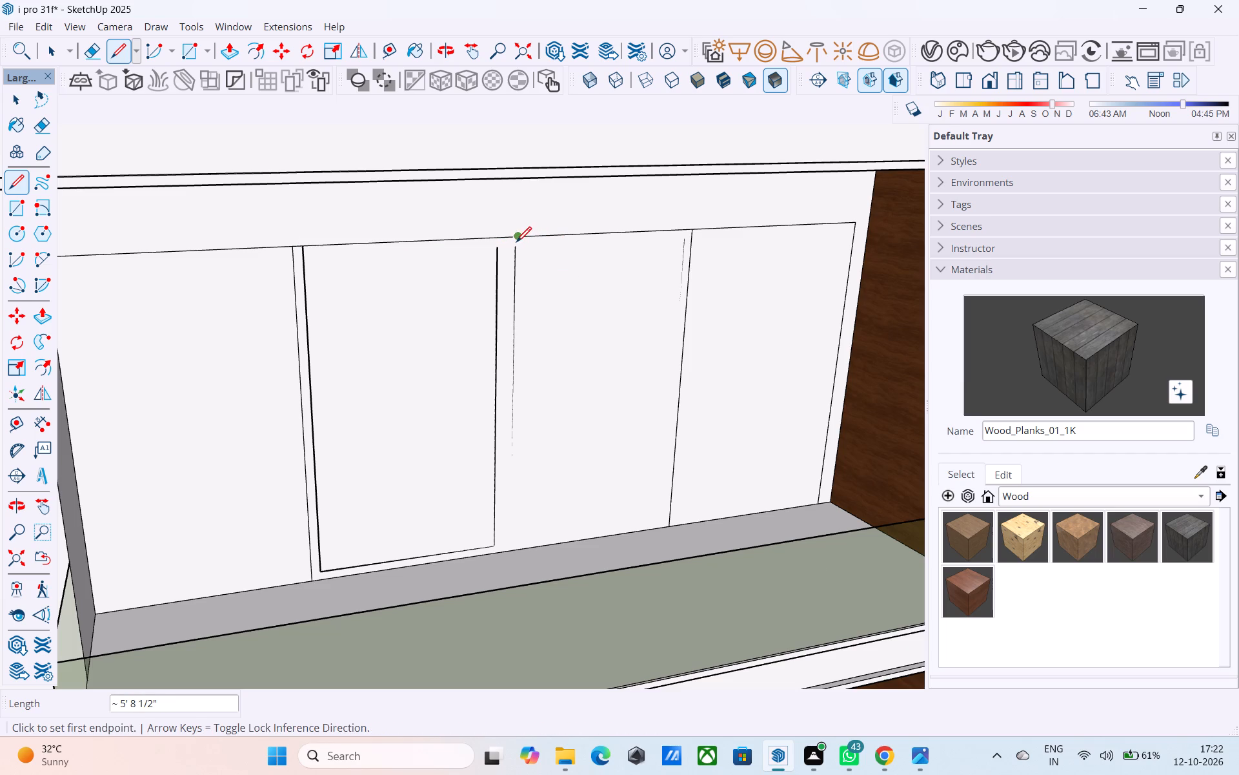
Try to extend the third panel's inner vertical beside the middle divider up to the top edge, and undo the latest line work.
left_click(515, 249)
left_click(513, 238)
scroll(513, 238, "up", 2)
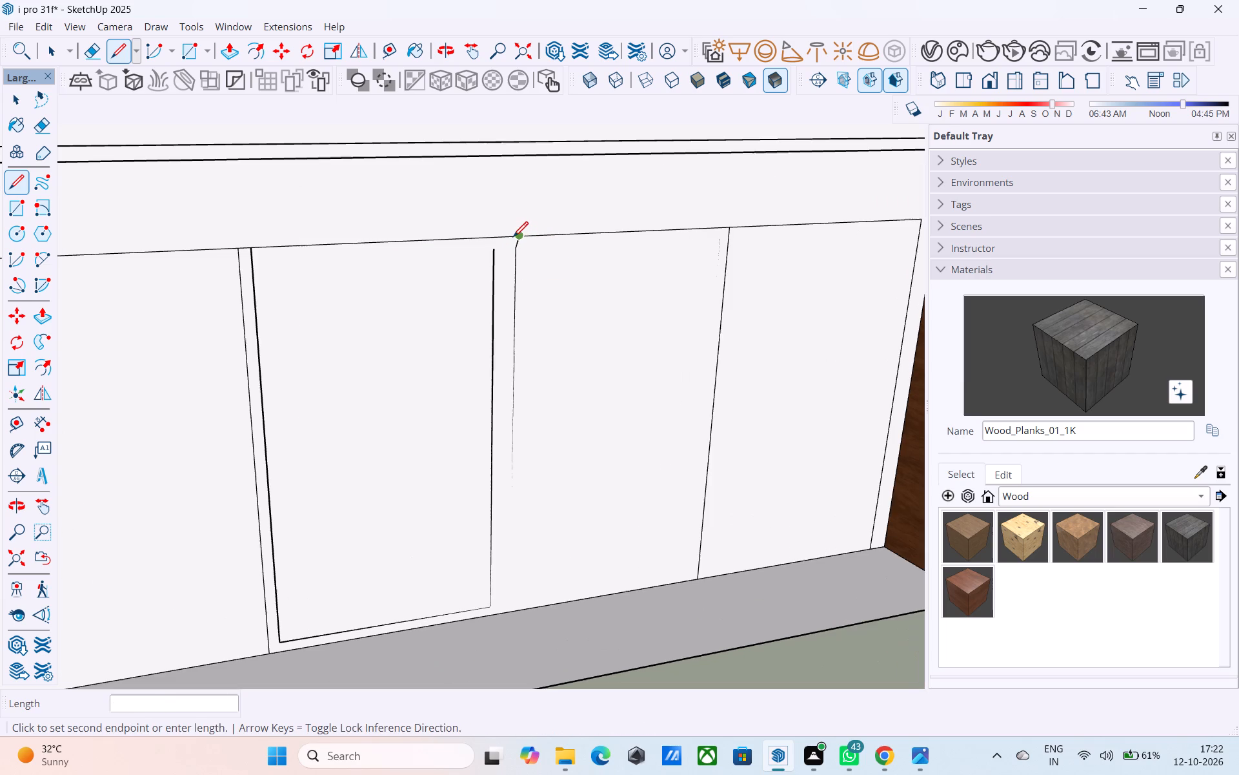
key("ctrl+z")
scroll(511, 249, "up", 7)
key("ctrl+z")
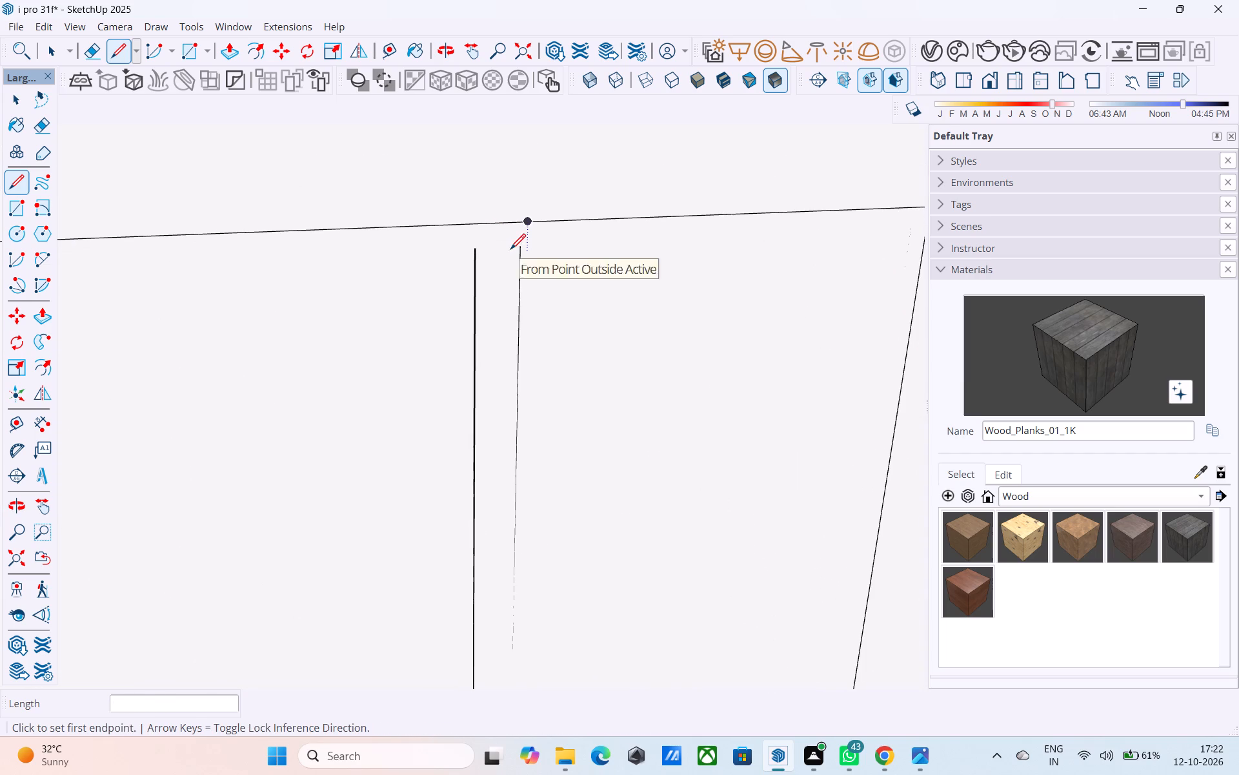
Draw 3" lines extending the inner verticals on both sides of the middle divider up to the opening's top edge.
scroll(524, 261, "up", 5)
left_click(517, 247)
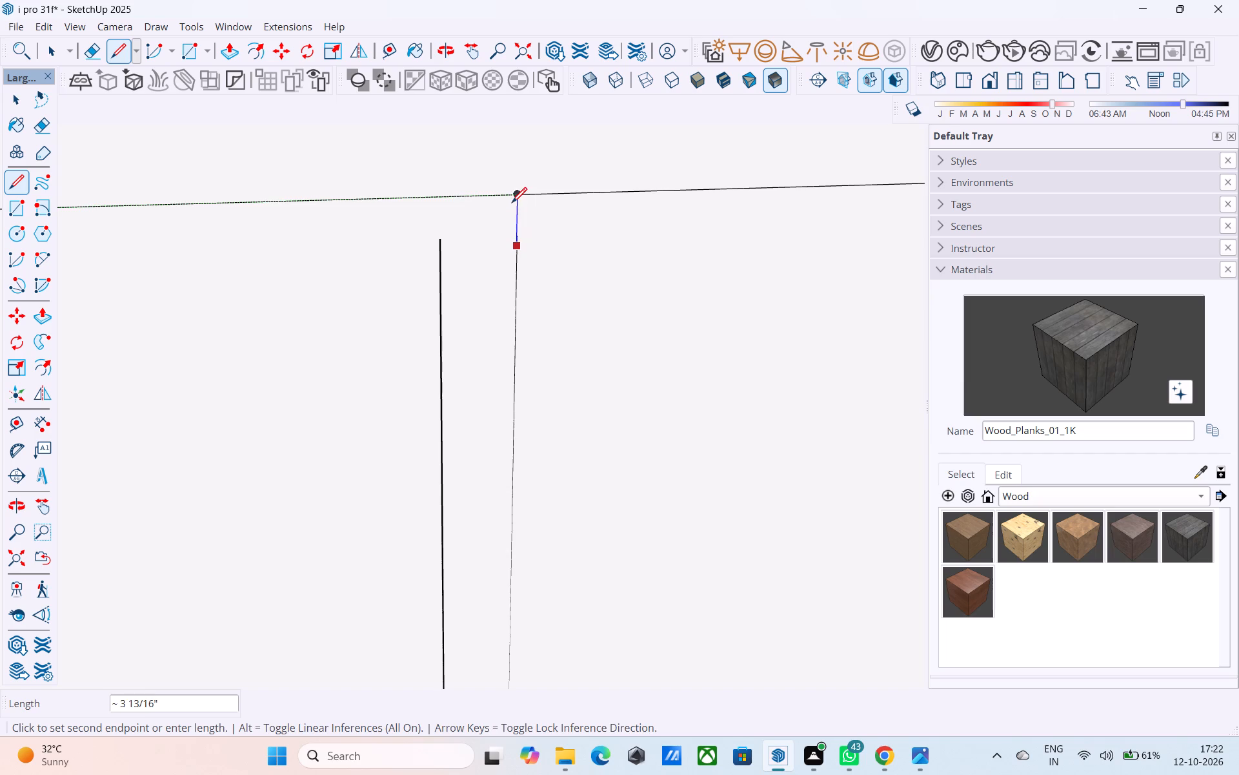
left_click(512, 201)
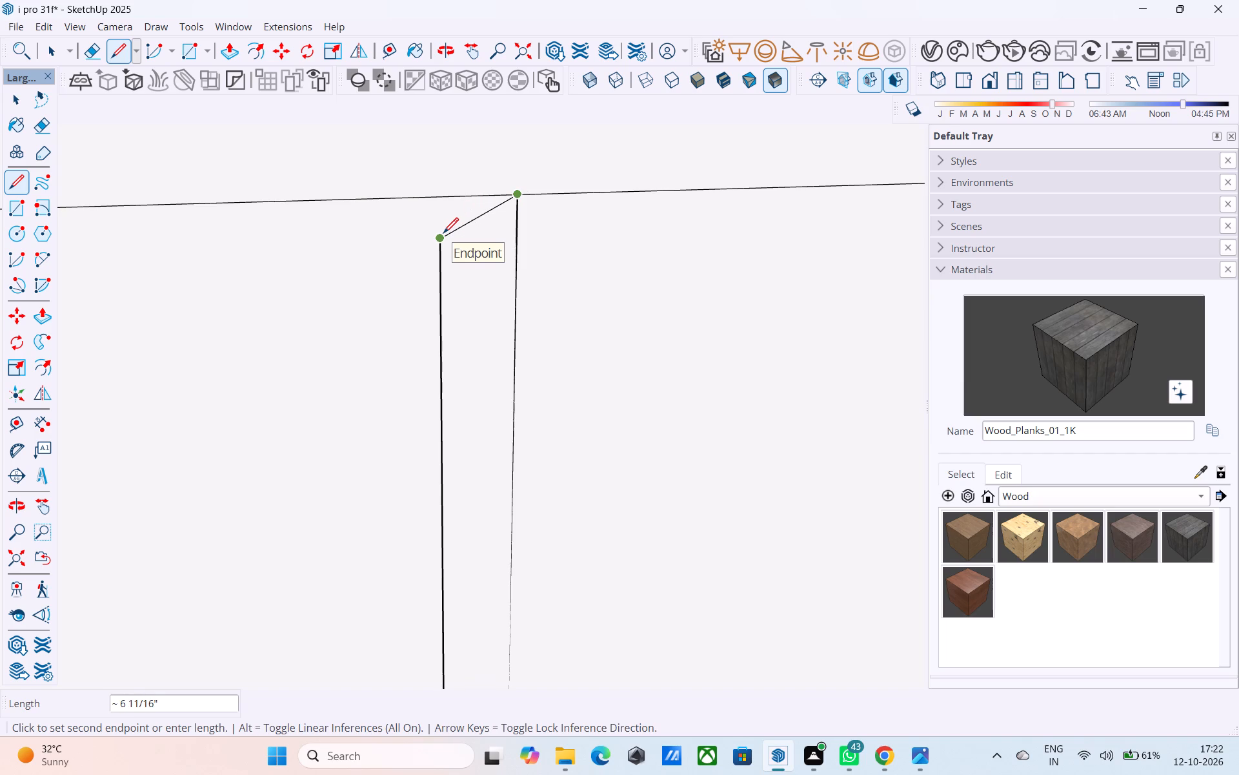
key("l")
left_click(443, 234)
left_click(441, 201)
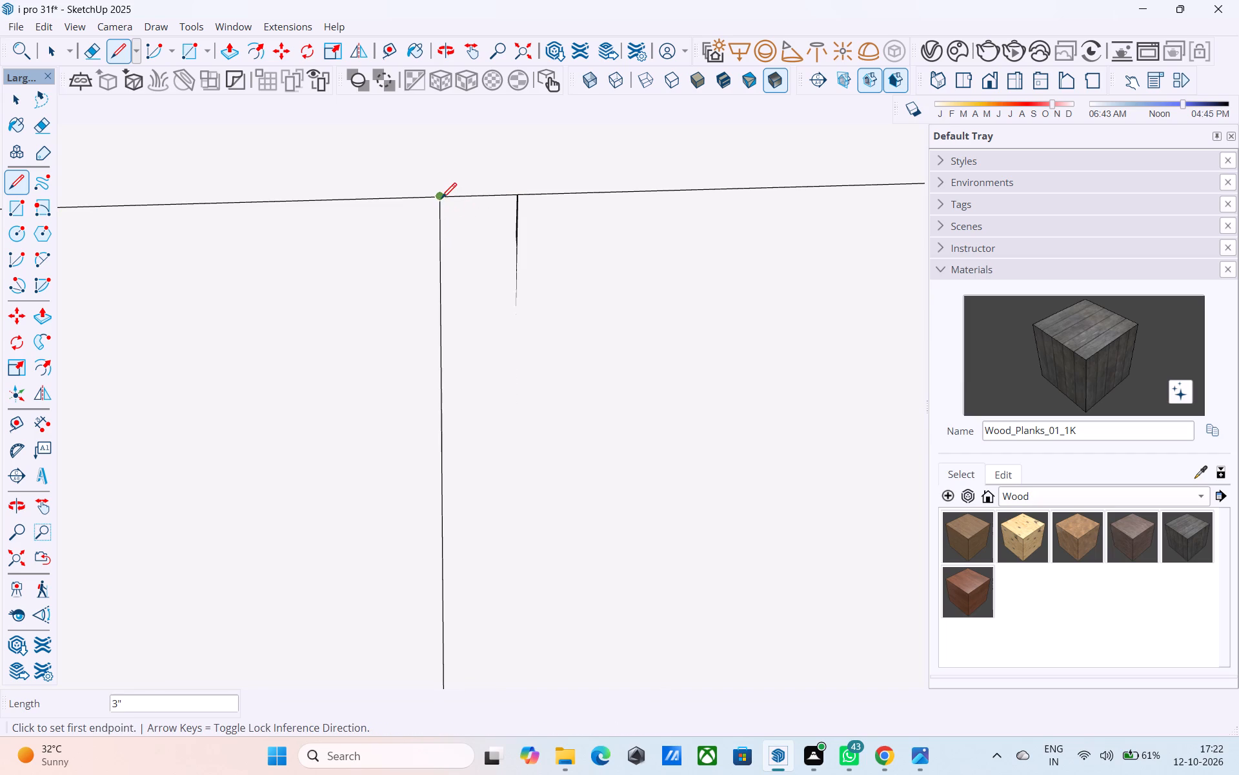
scroll(441, 200, "down", 12)
key("space")
scroll(437, 214, "down", 4)
middle_click_drag(439, 280, 428, 272)
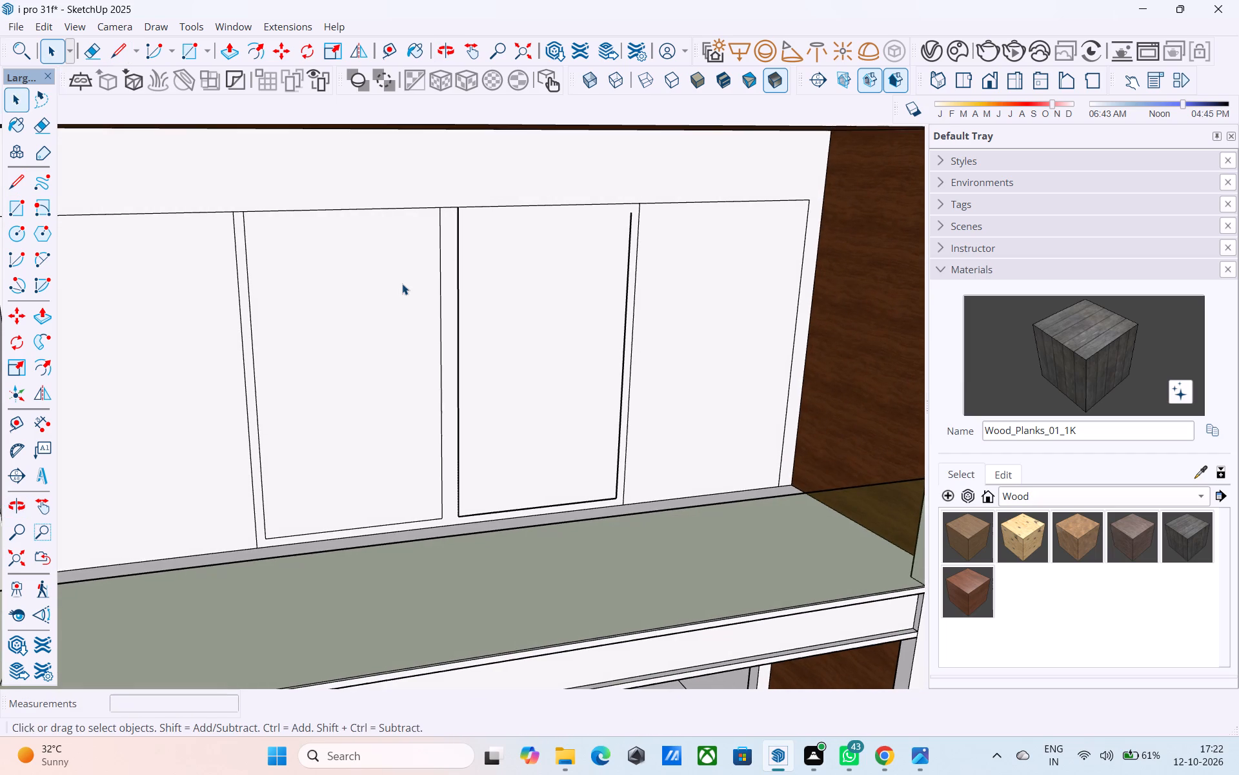
Paint the inner face of the second panel from the stair side with the Glass_Basic_1 material.
left_click(402, 284)
scroll(403, 280, "down", 6)
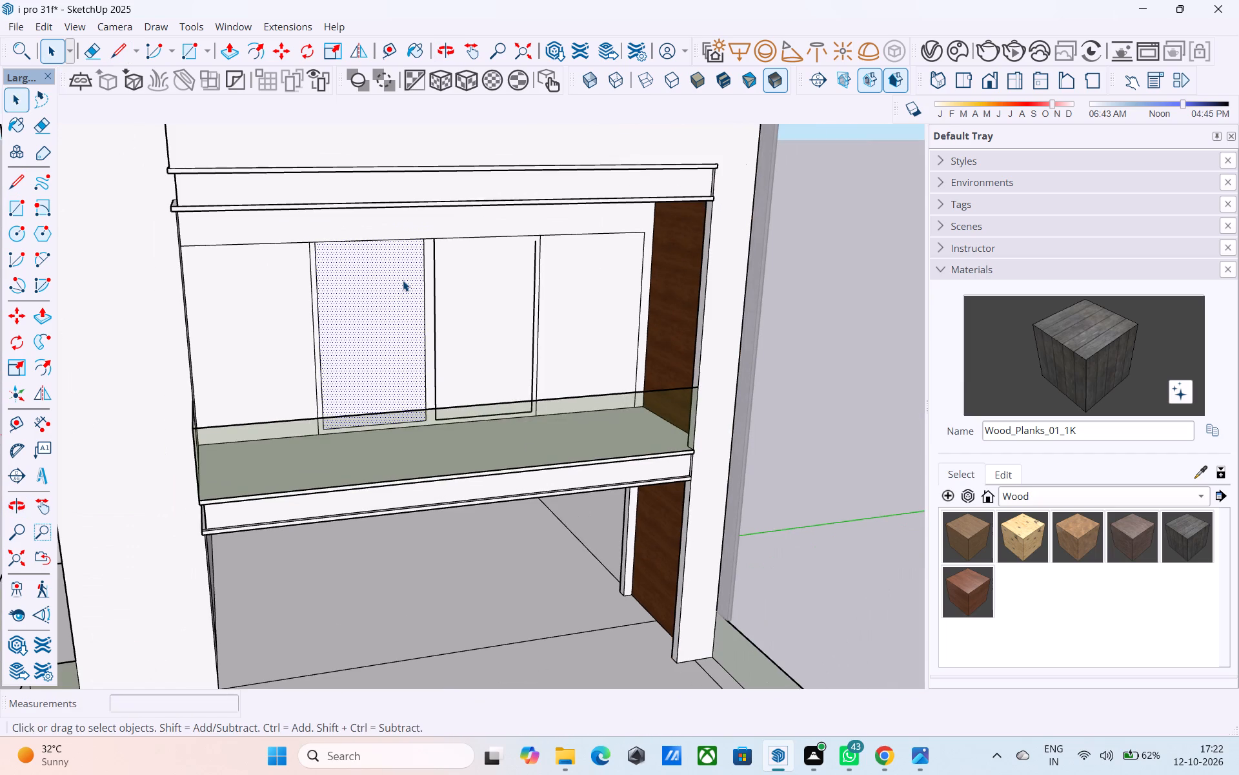
left_click(1038, 492)
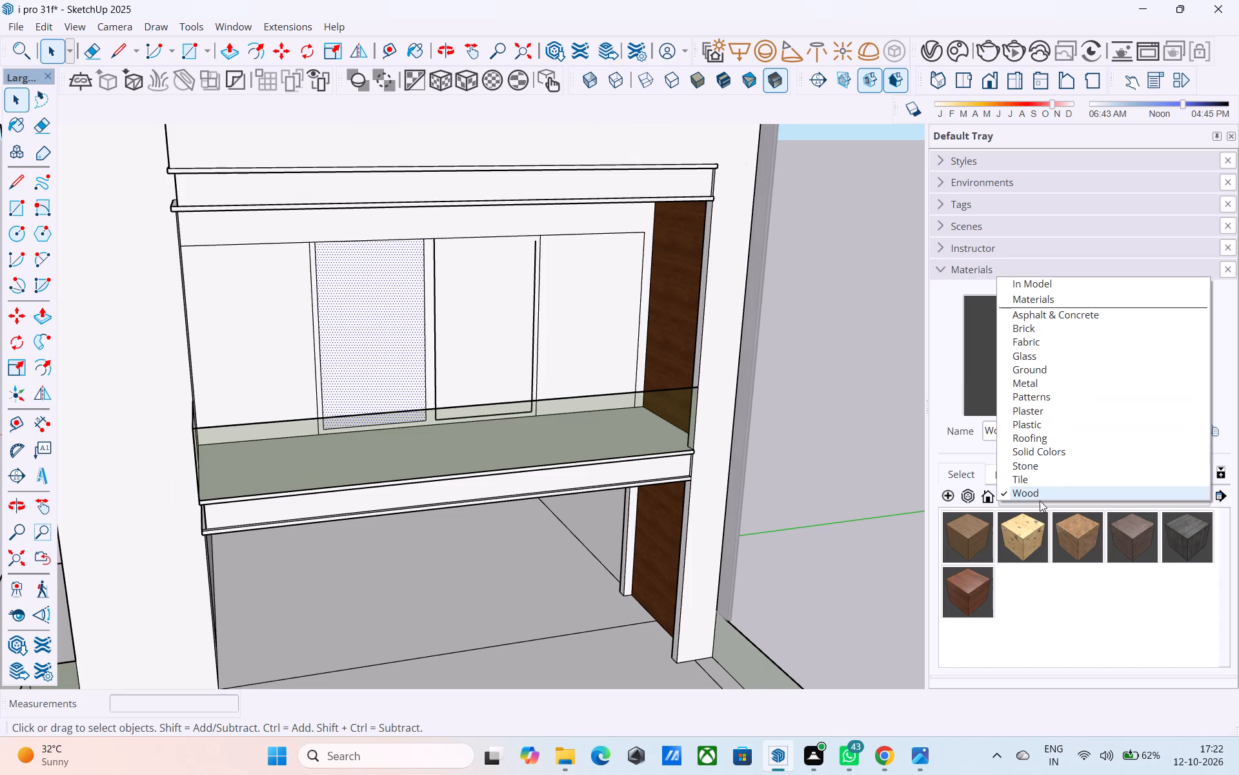
left_click(1040, 357)
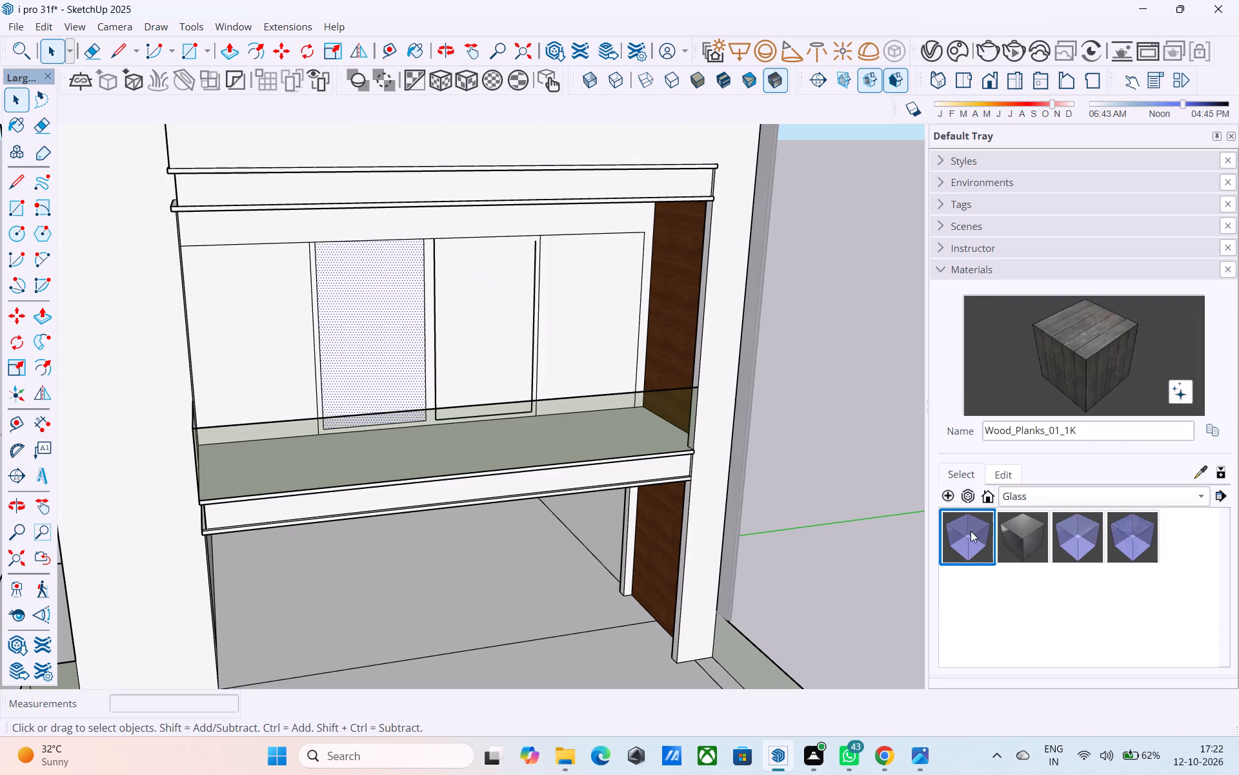
left_click(971, 531)
left_click(422, 343)
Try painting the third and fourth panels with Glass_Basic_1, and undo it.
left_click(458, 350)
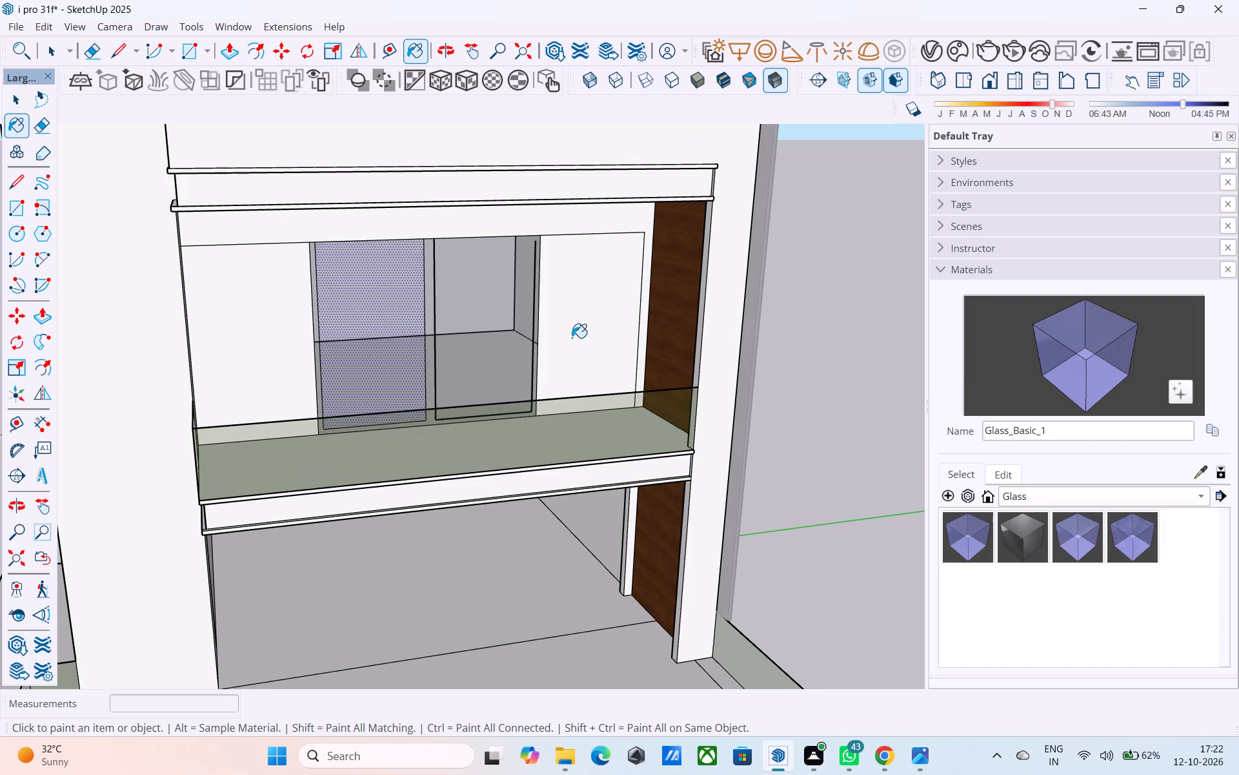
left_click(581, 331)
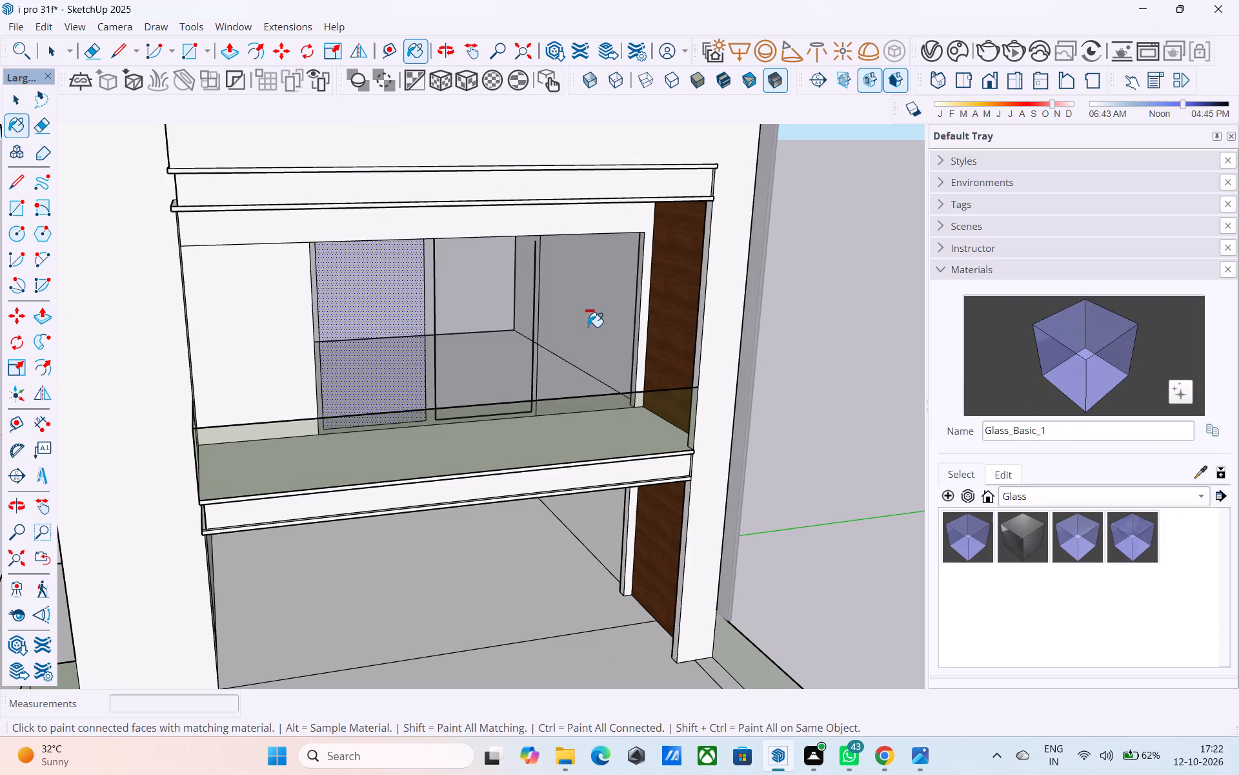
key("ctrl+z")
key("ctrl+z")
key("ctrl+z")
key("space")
Draw a line extending the third panel's inner vertical beside the fourth panel up to the opening's top edge.
scroll(514, 263, "up", 2)
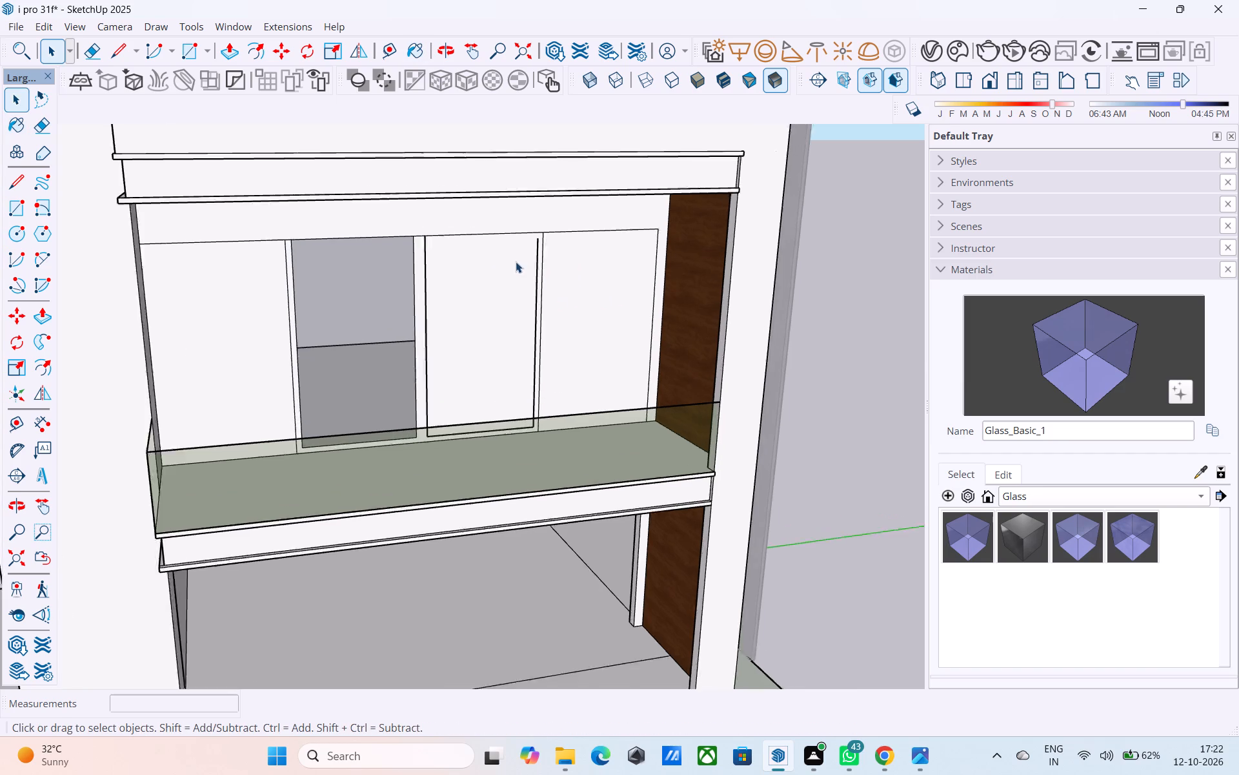
scroll(516, 262, "up", 3)
key("l")
scroll(550, 237, "up", 4)
left_click(549, 229)
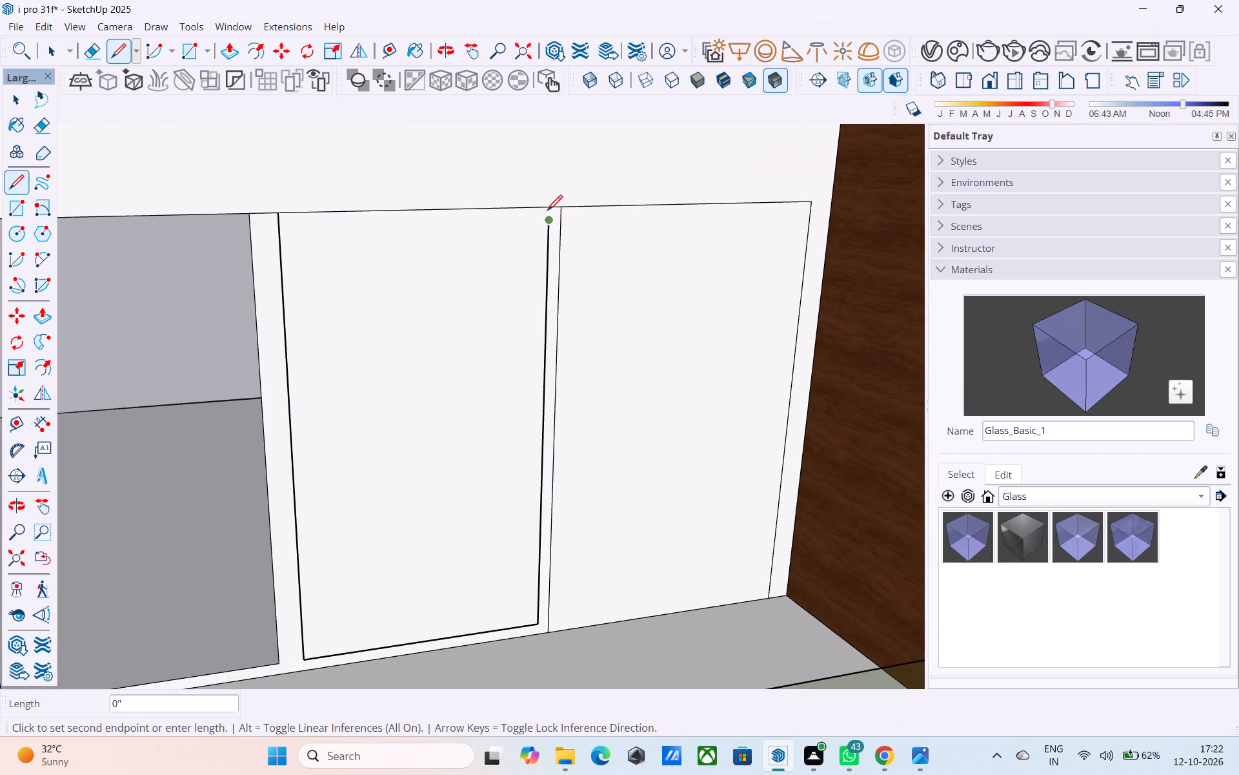
left_click(547, 209)
key("space")
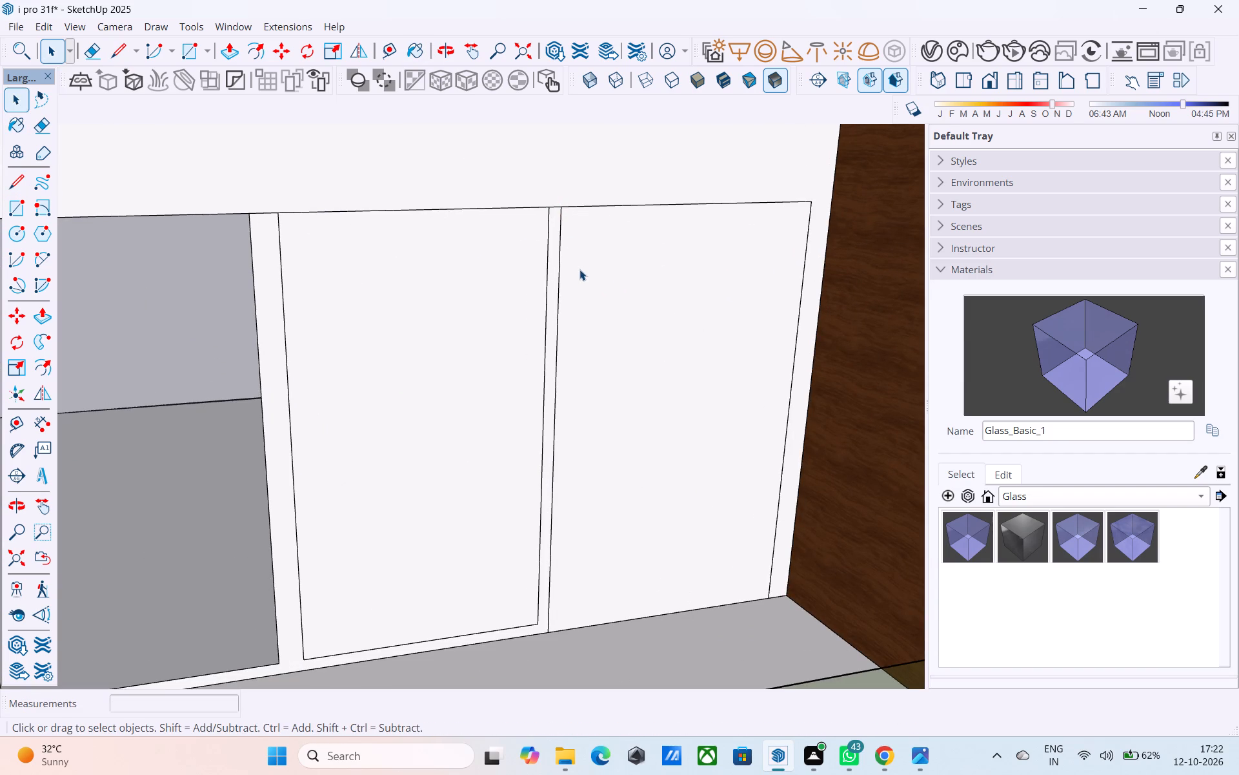
Draw a 5' 10 1/2" bottom rail line from the third panel's lower inner corner across the fourth panel, and erase the divider stub below it.
key("l")
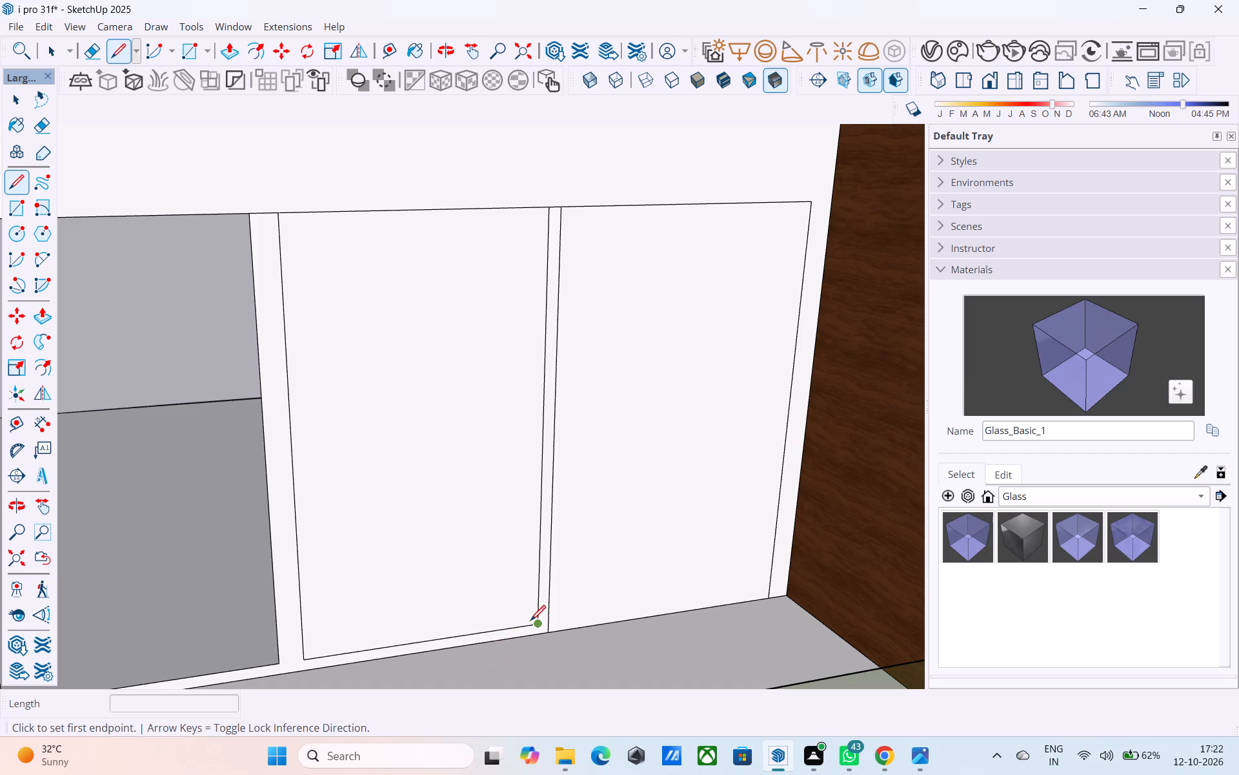
left_click(534, 622)
left_click(771, 585)
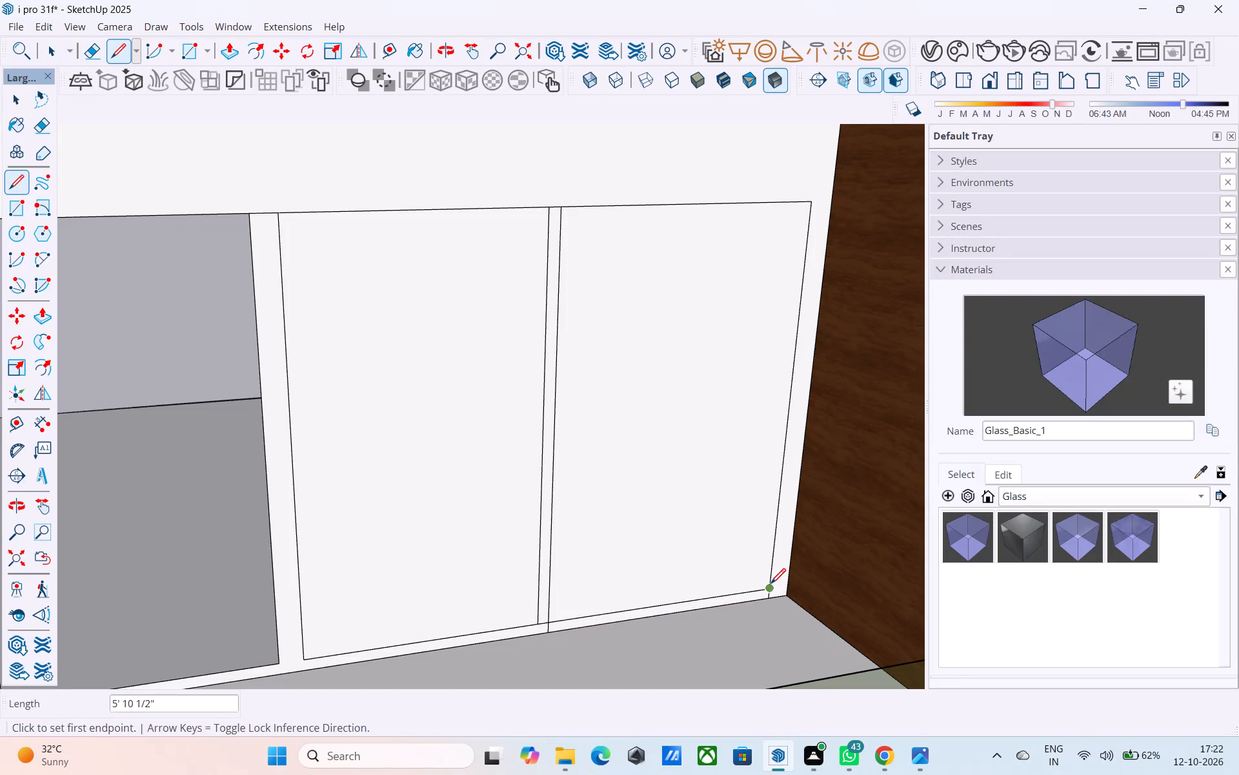
key("space")
key("e")
scroll(518, 661, "up", 6)
left_click(564, 623)
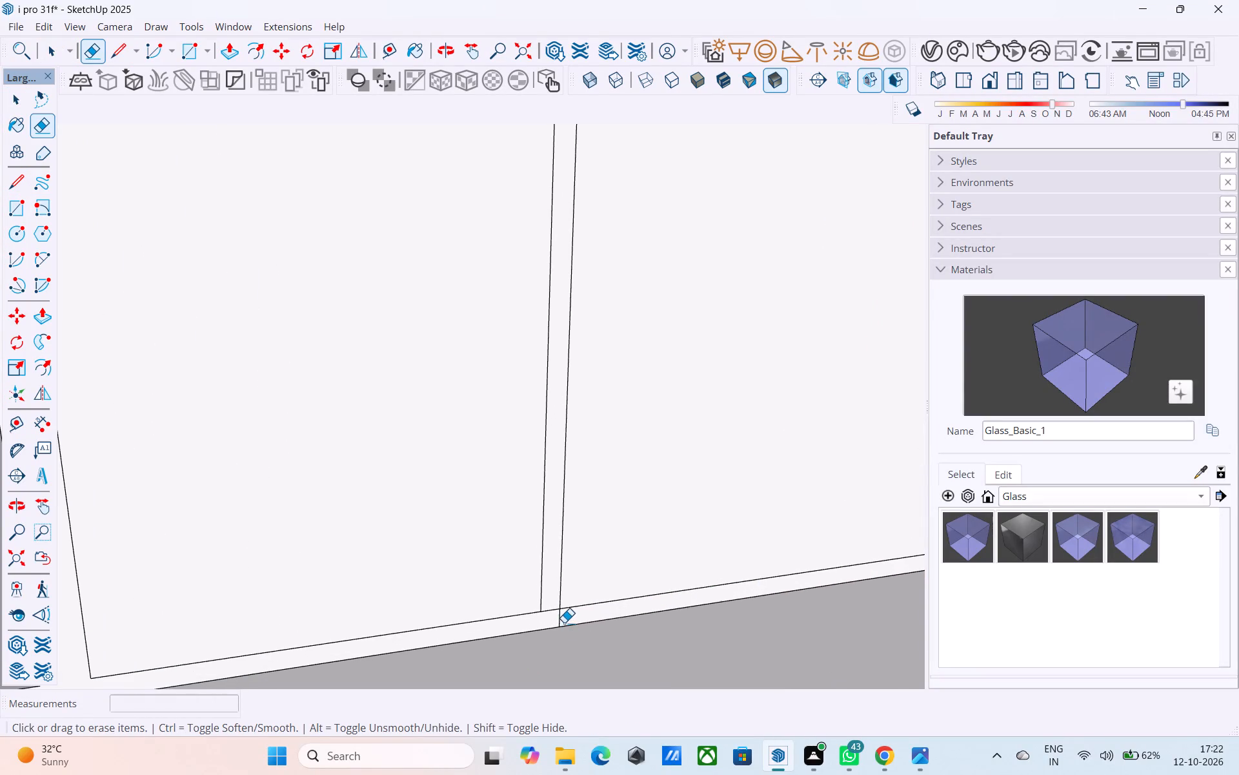
middle_click_drag(545, 621, 536, 634)
scroll(541, 626, "down", 11)
key("space")
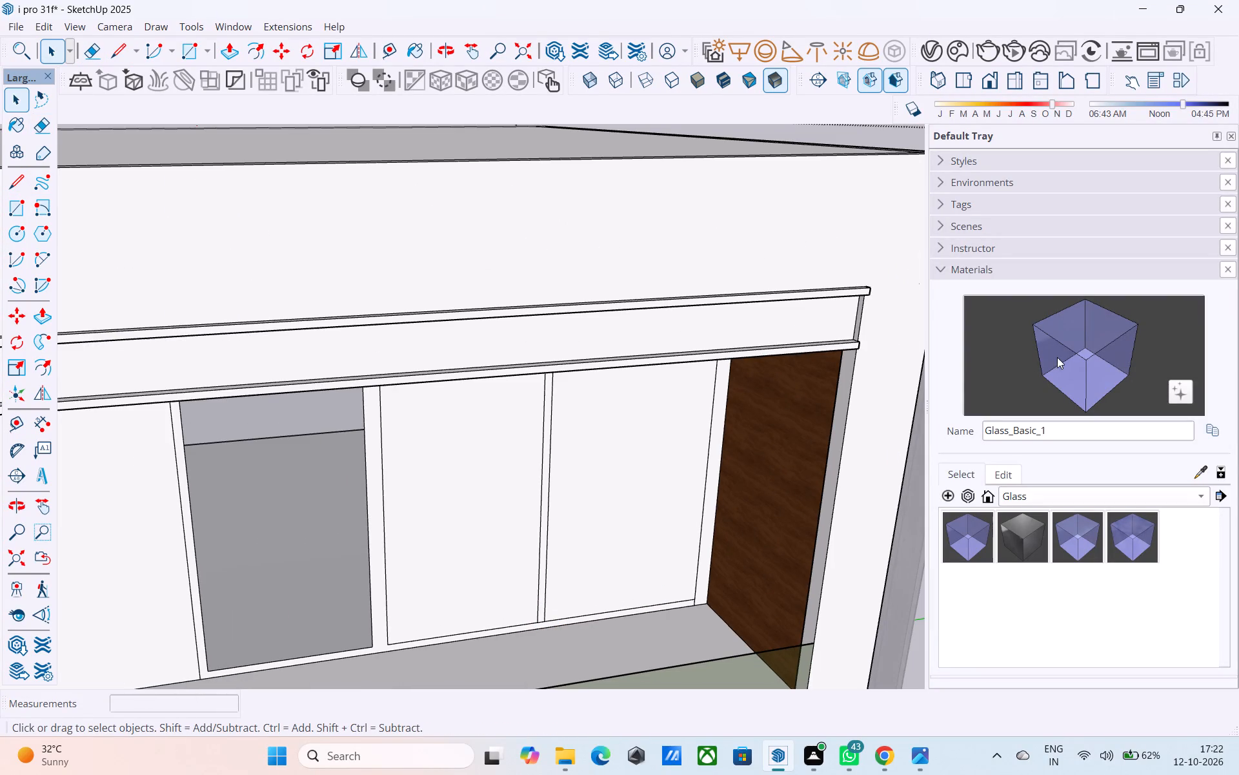
Paint the third and fourth panel faces with Glass_Basic_1.
left_click(1057, 357)
left_click(618, 491)
left_click(493, 483)
Split the middle divider with a 9' line down its centre and a 3" line to the second panel's lower inner corner.
scroll(585, 570, "down", 5)
middle_click_drag(529, 595, 566, 477, "shift")
middle_click_drag(619, 477, 579, 486)
scroll(483, 501, "up", 6)
key("space")
scroll(458, 424, "up", 1)
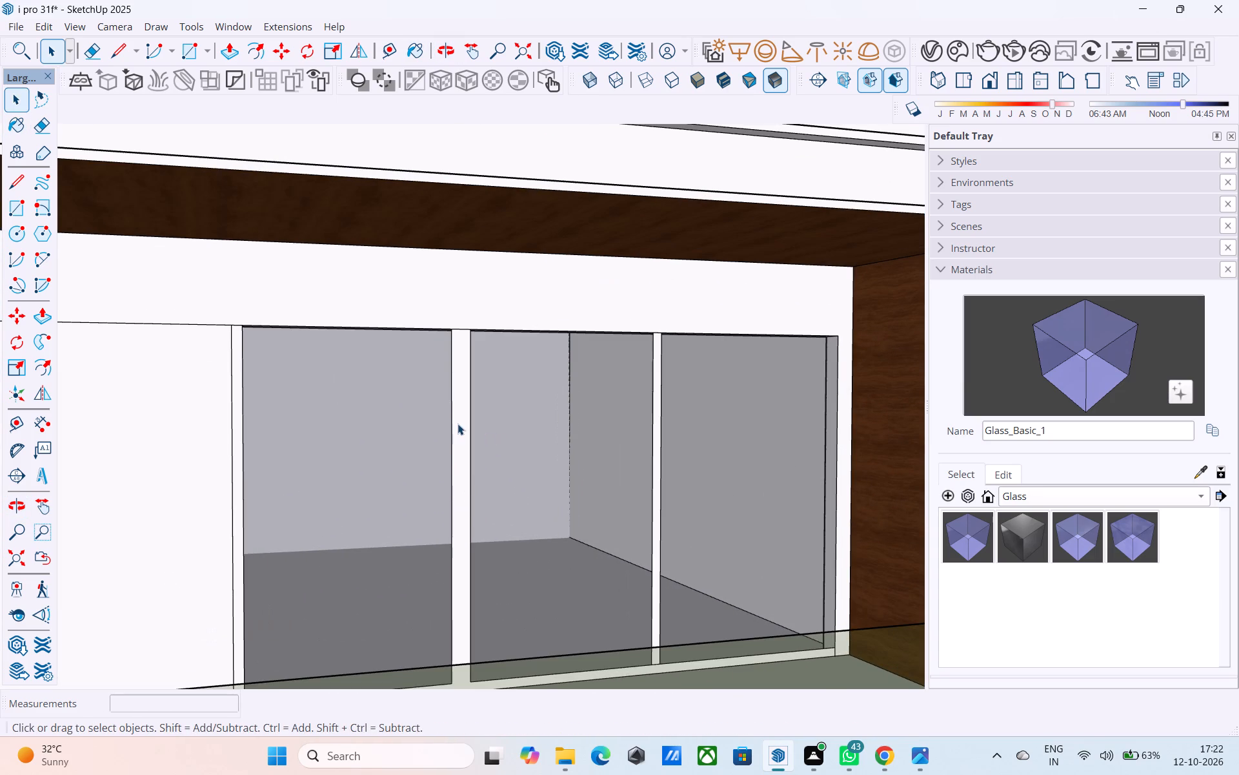
key("l")
left_click(459, 322)
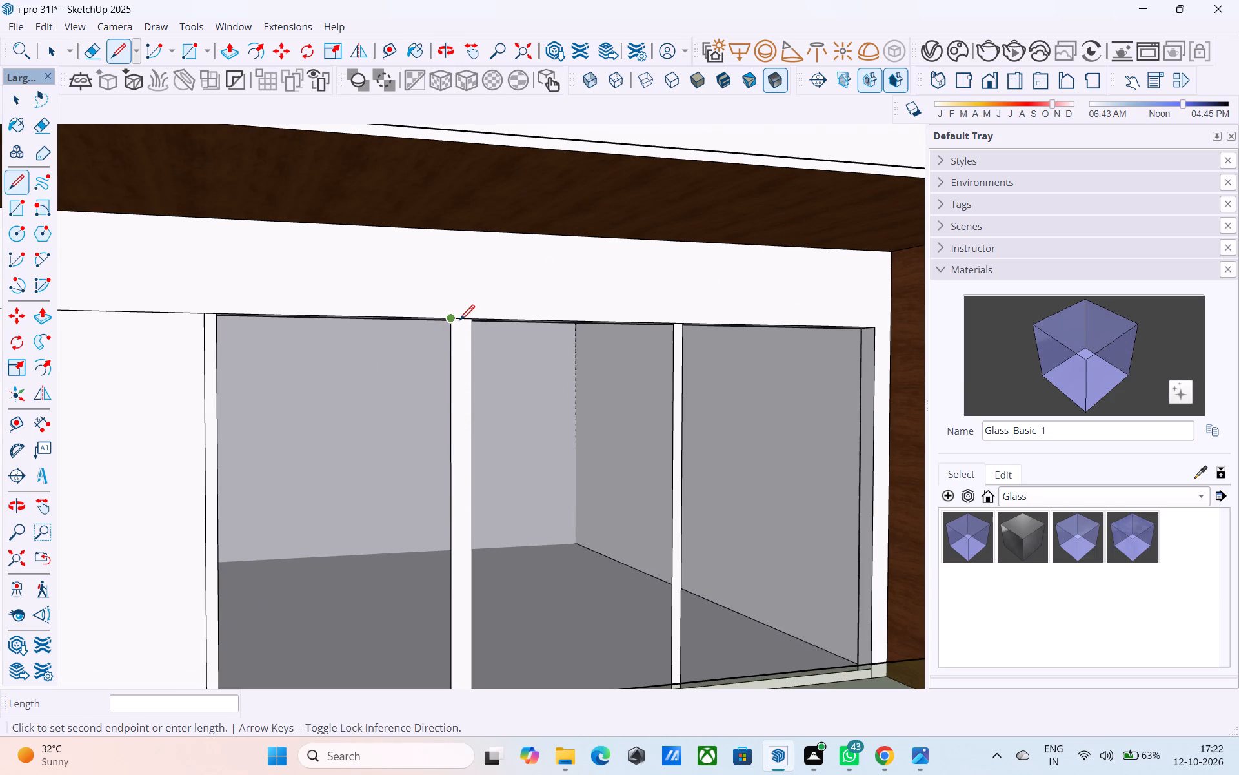
left_click(463, 322)
left_click(463, 317)
scroll(463, 317, "down", 6)
middle_click_drag(475, 454, 462, 504)
middle_click_drag(523, 398, 503, 451, "shift")
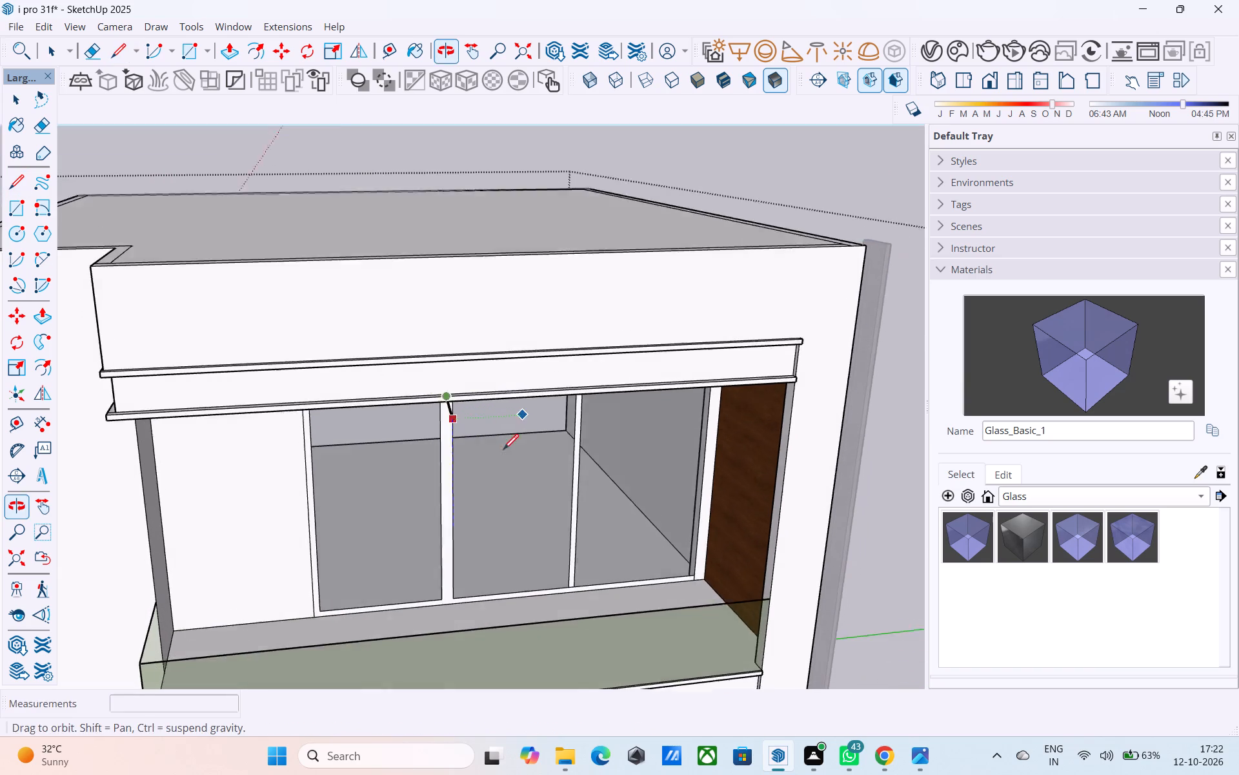
middle_click_drag(503, 451, 510, 442, "shift")
middle_click_drag(476, 531, 585, 369)
scroll(565, 413, "up", 7)
left_click(550, 459)
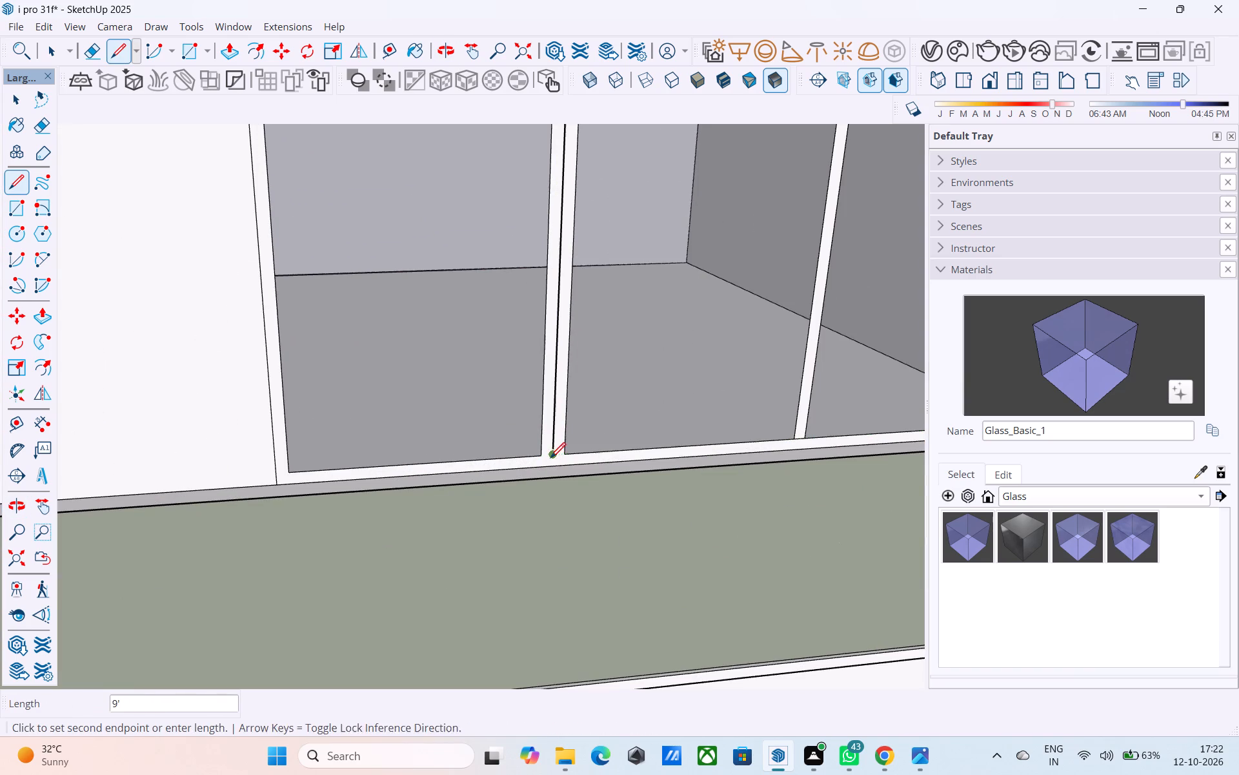
left_click(541, 455)
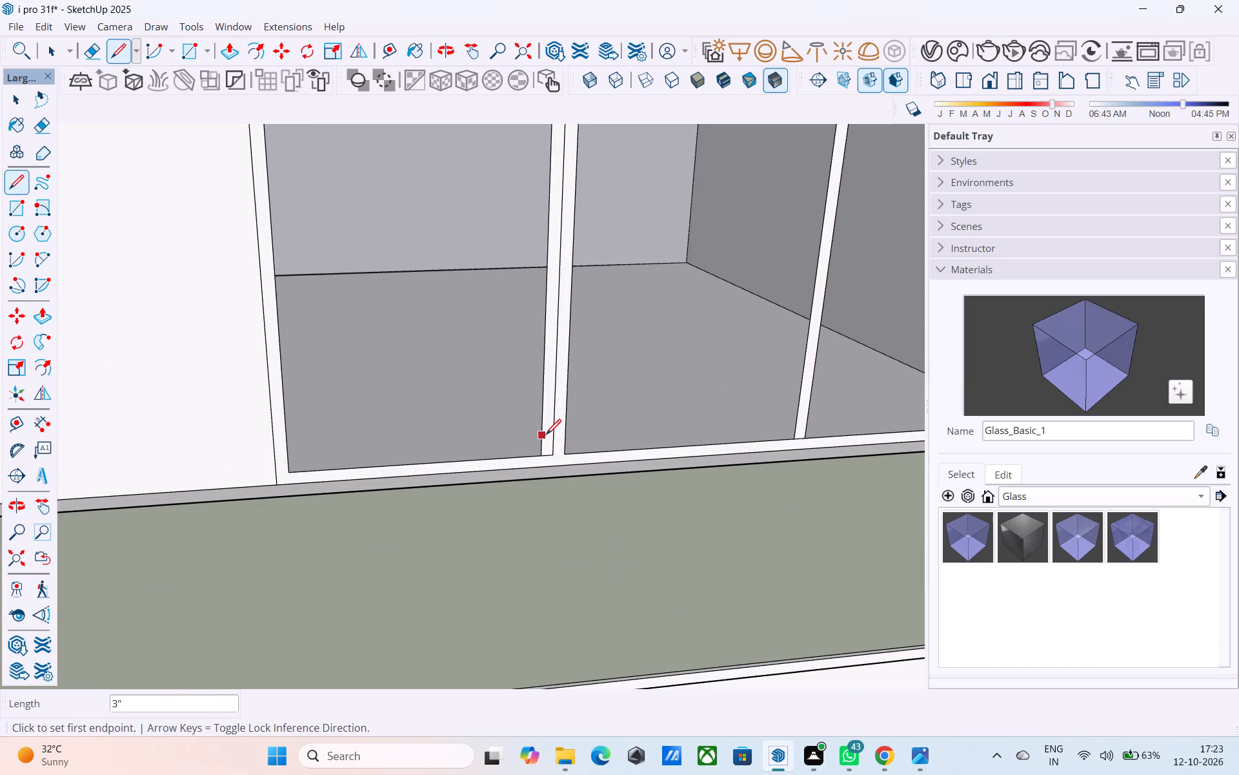
Erase the second panel's old inner vertical at the middle divider, including its leftover stub at the top edge.
key("e")
left_click(546, 434)
scroll(541, 438, "down", 5)
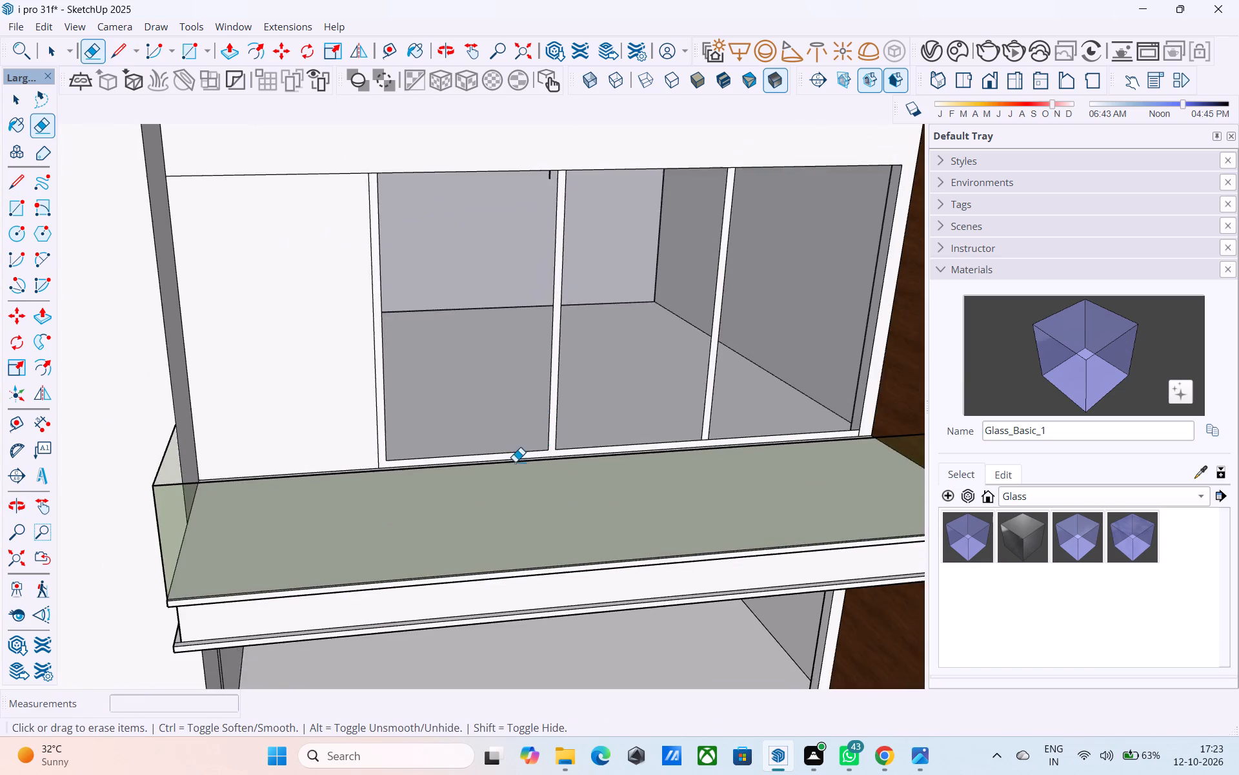
scroll(498, 475, "down", 3)
middle_click_drag(517, 437, 463, 502, "shift")
scroll(486, 326, "up", 4)
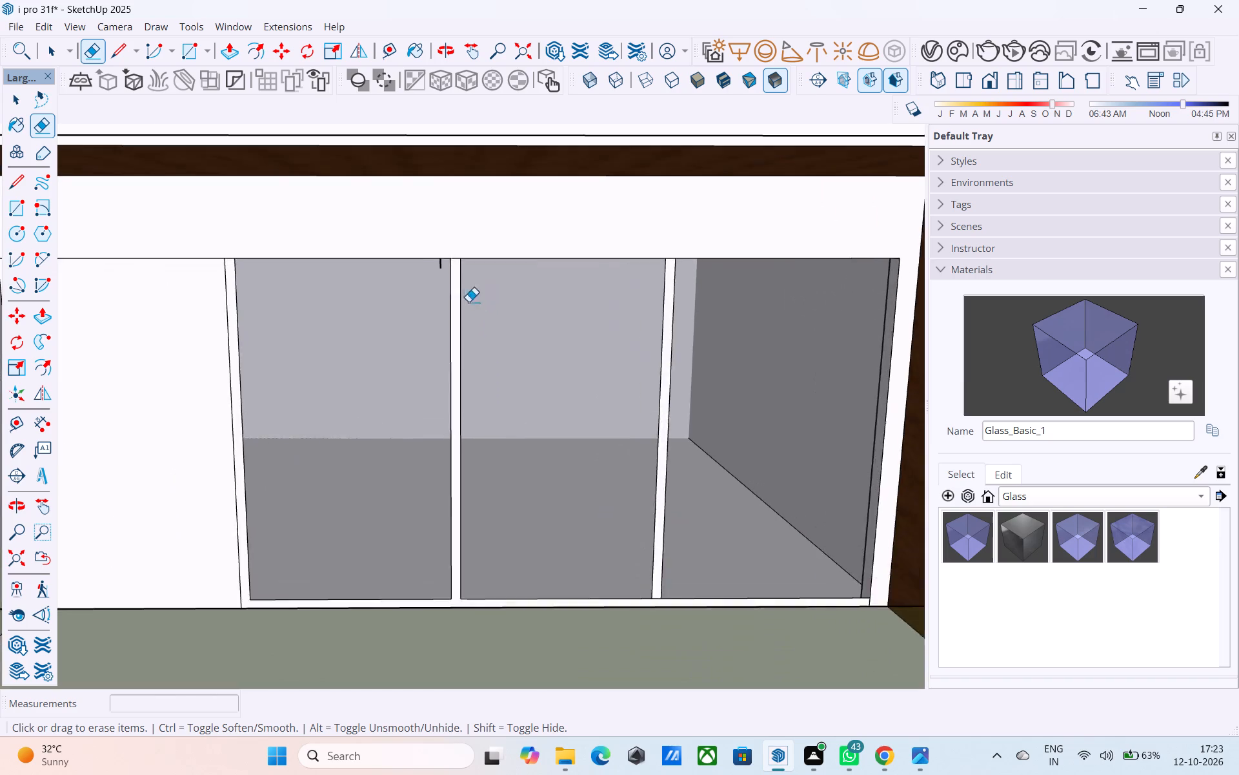
scroll(468, 302, "up", 3)
left_click(432, 250)
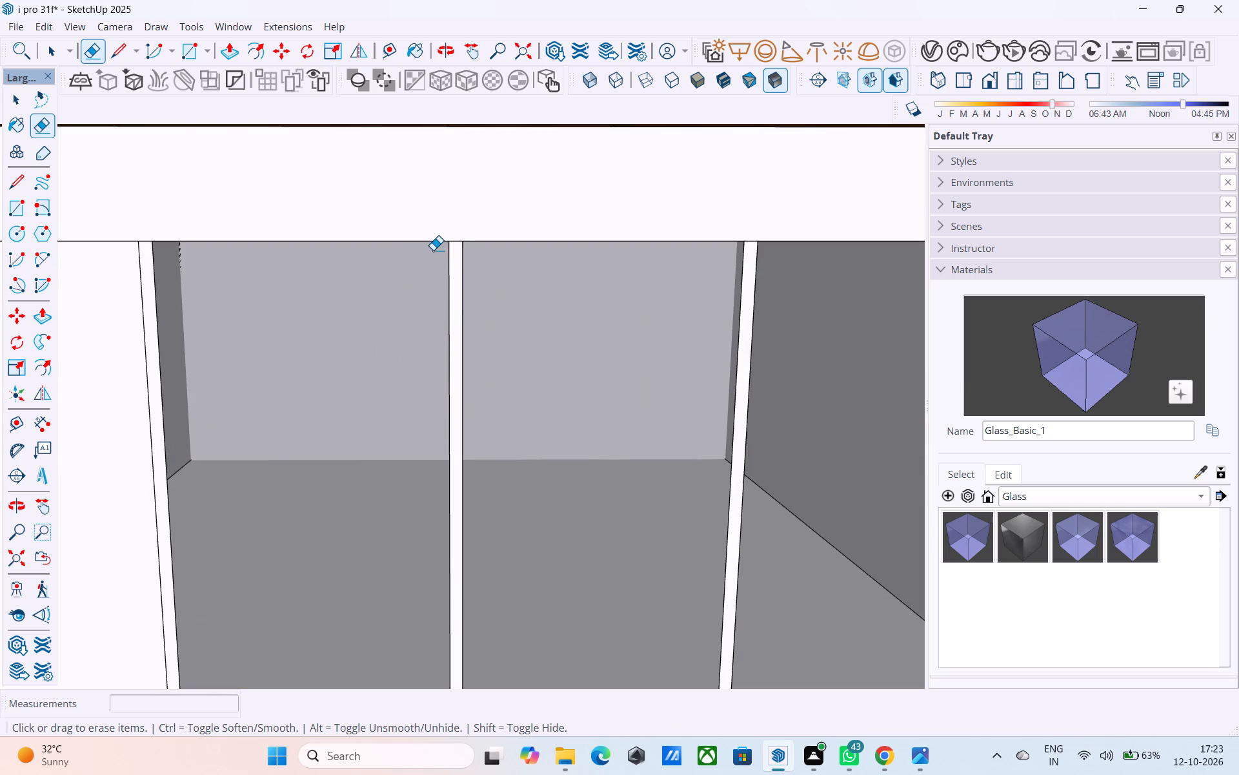
scroll(423, 385, "down", 2)
Paint the panel frame and its dividers with the Wood_Veneer_15_1K material.
key("space")
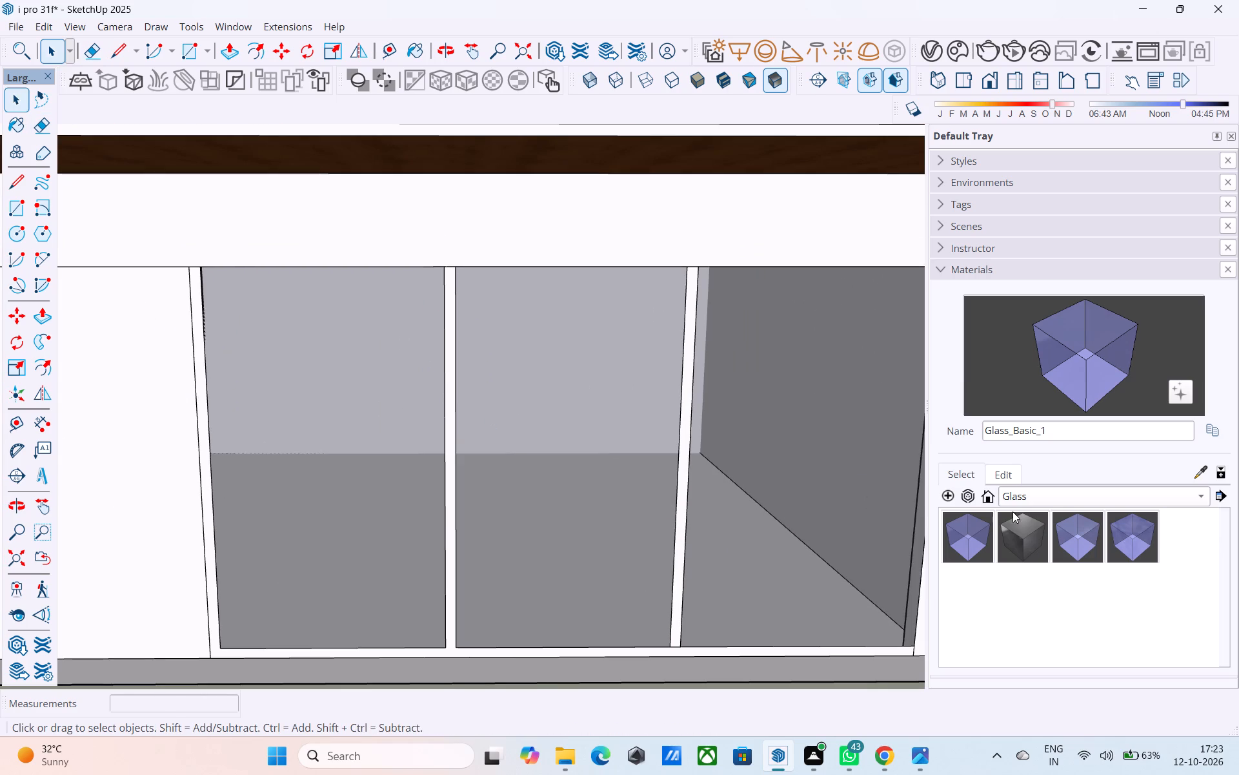
left_click(1016, 499)
left_click_drag(1027, 623, 1028, 630)
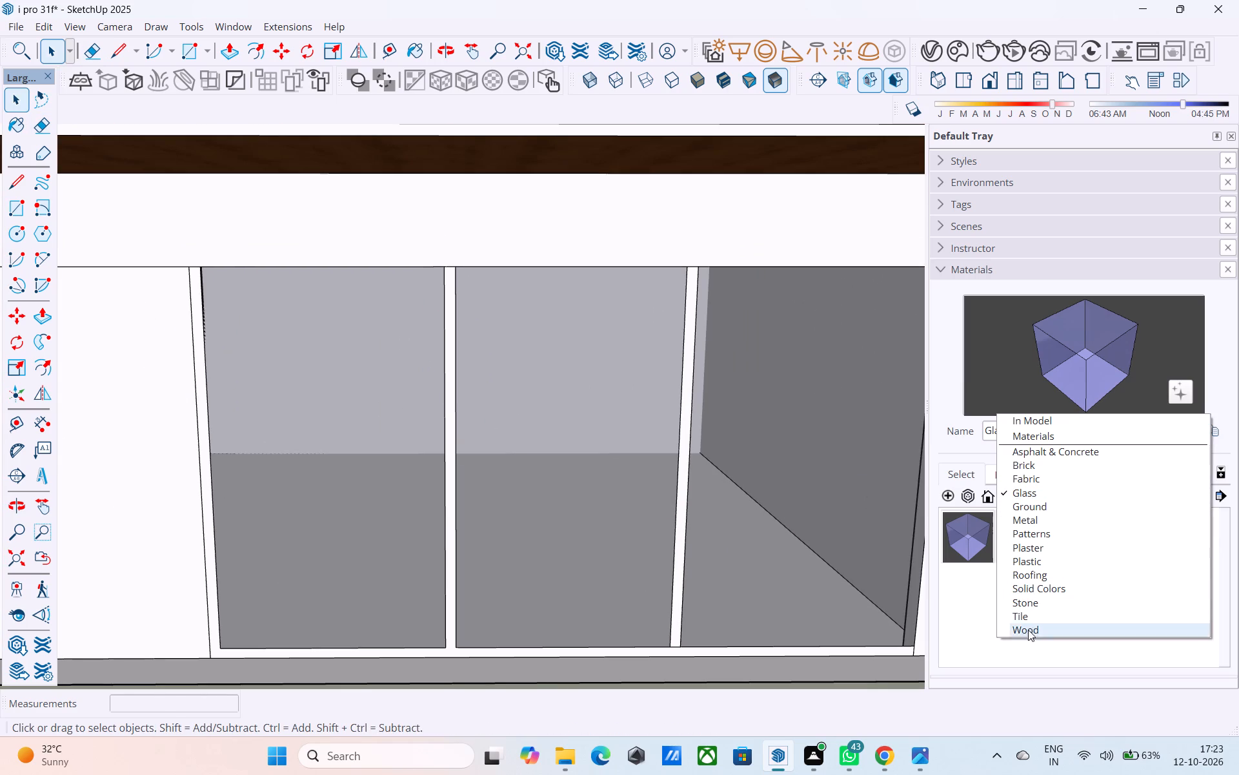
left_click_drag(1028, 630, 1028, 632)
left_click(963, 588)
scroll(700, 466, "up", 3)
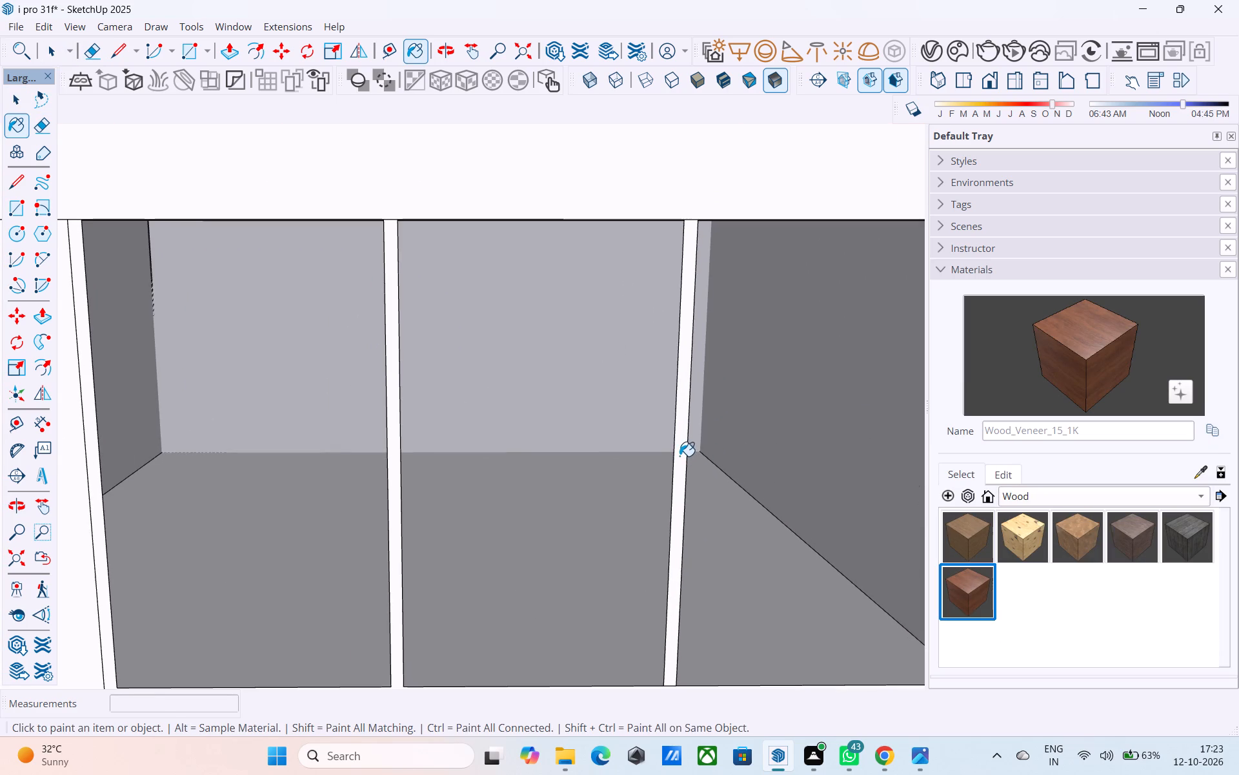
left_click(680, 456)
left_click(396, 444)
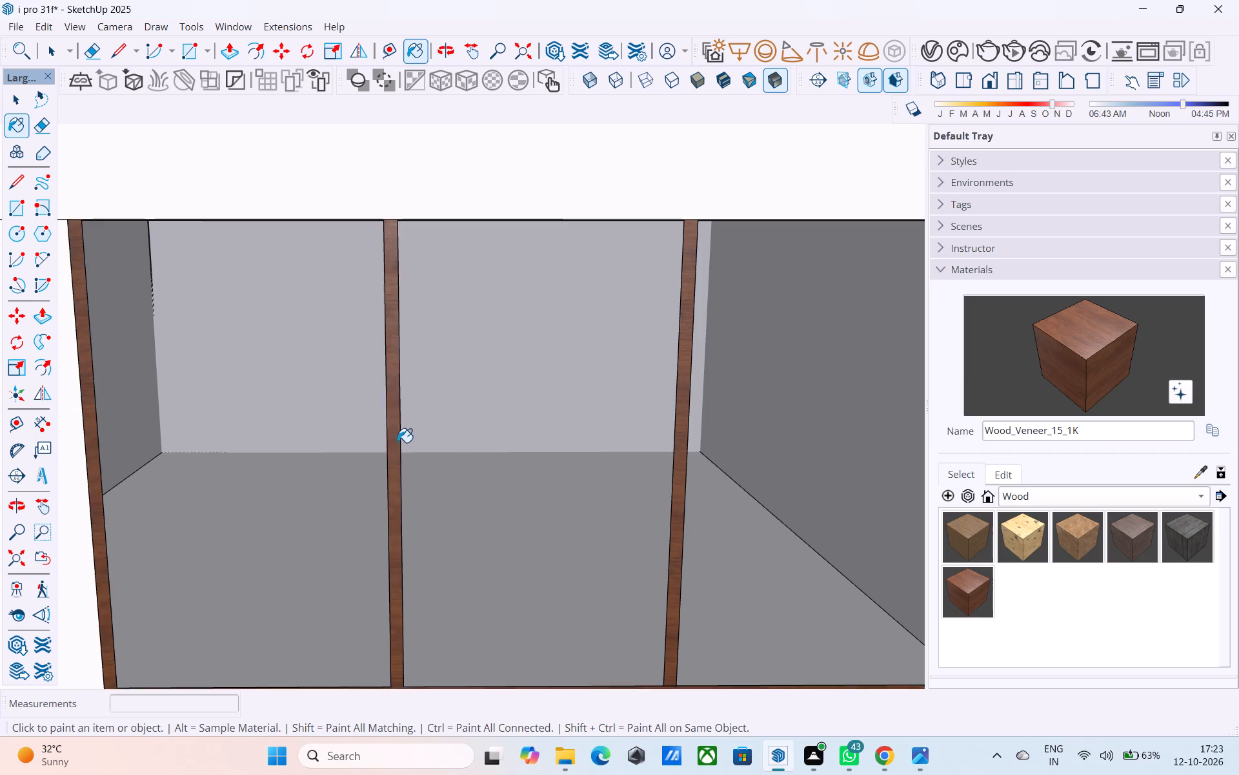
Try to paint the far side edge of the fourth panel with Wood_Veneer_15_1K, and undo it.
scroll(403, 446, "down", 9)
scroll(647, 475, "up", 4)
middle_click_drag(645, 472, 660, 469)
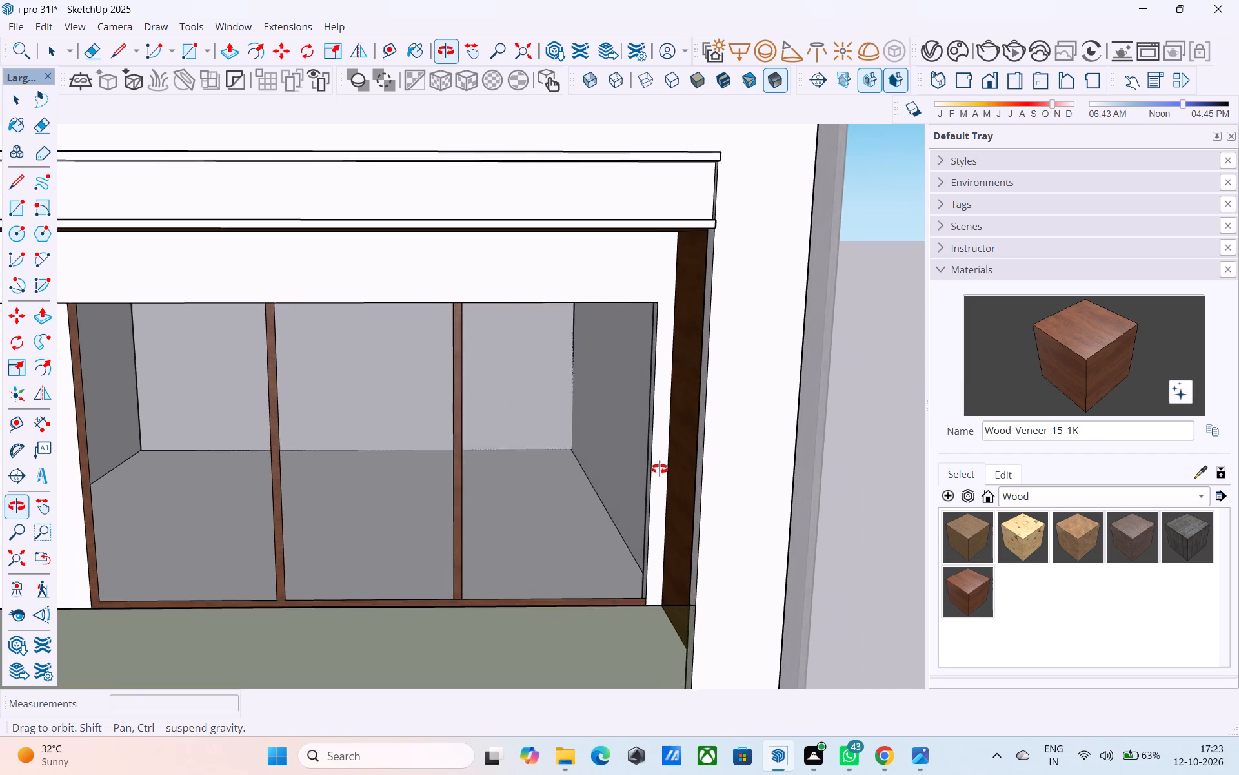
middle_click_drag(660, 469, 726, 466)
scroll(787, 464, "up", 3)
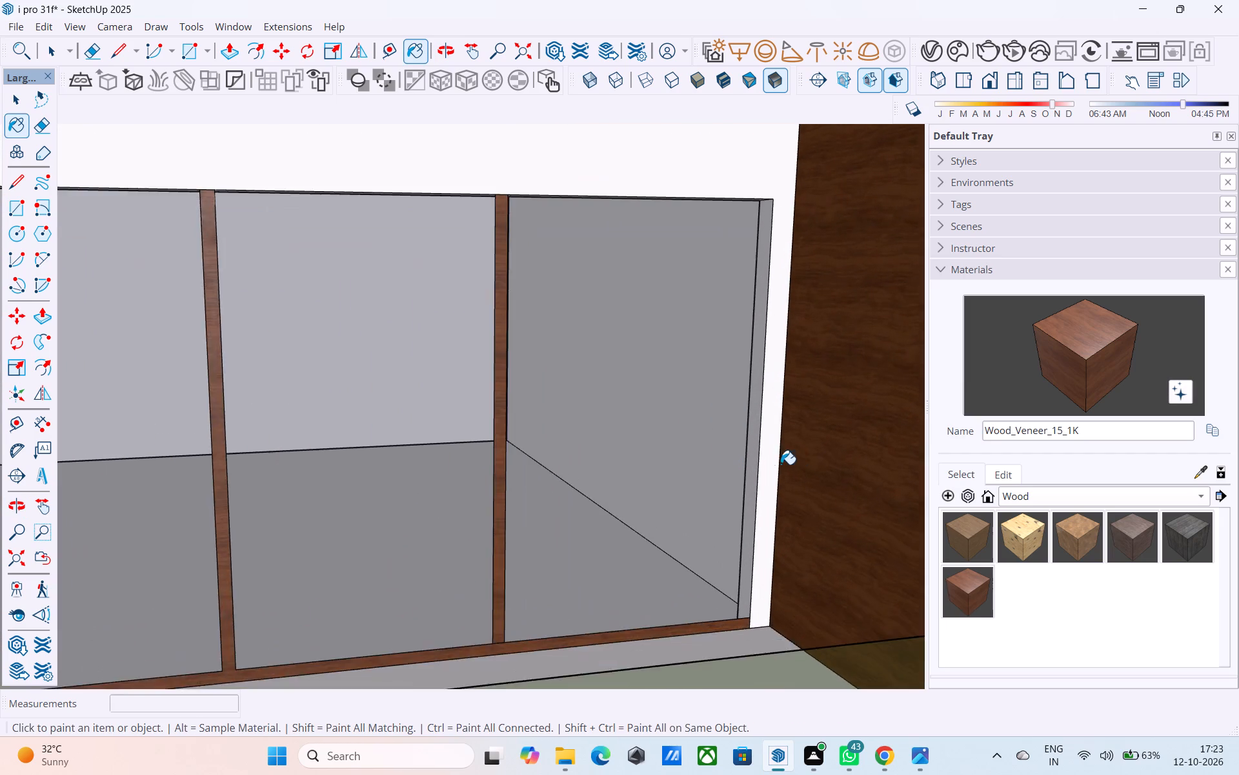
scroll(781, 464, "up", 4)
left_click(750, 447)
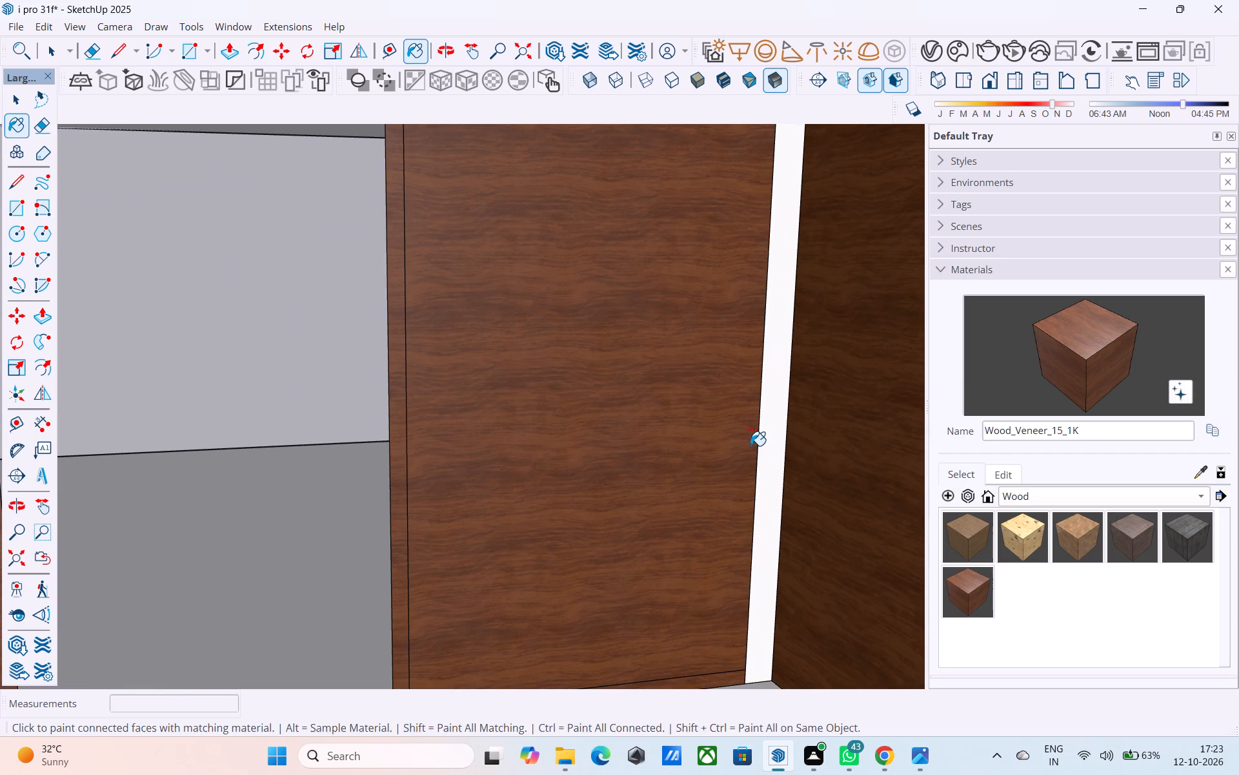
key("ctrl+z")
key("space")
Erase the edge separating the plain stair-side panel from the wall band above it.
scroll(751, 447, "down", 17)
middle_click_drag(715, 473, 691, 439)
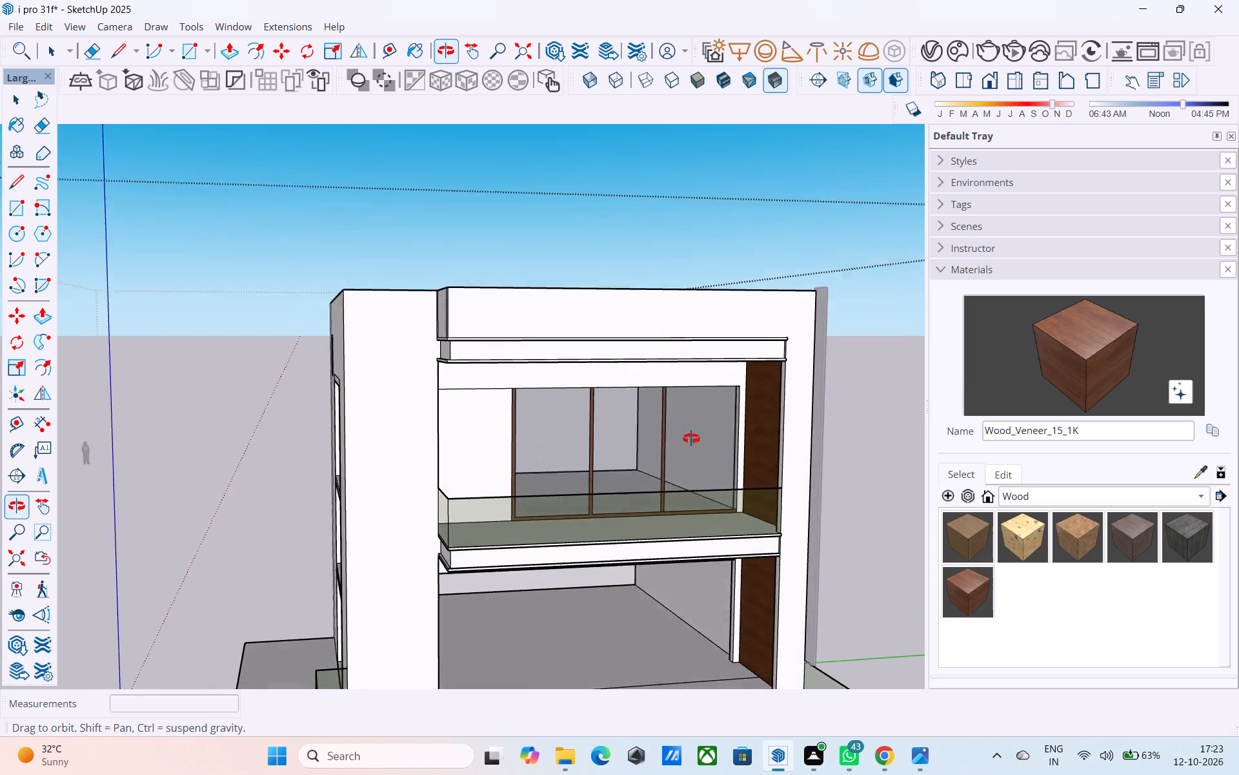
middle_click_drag(691, 439, 599, 433)
scroll(444, 426, "up", 5)
left_click(456, 355)
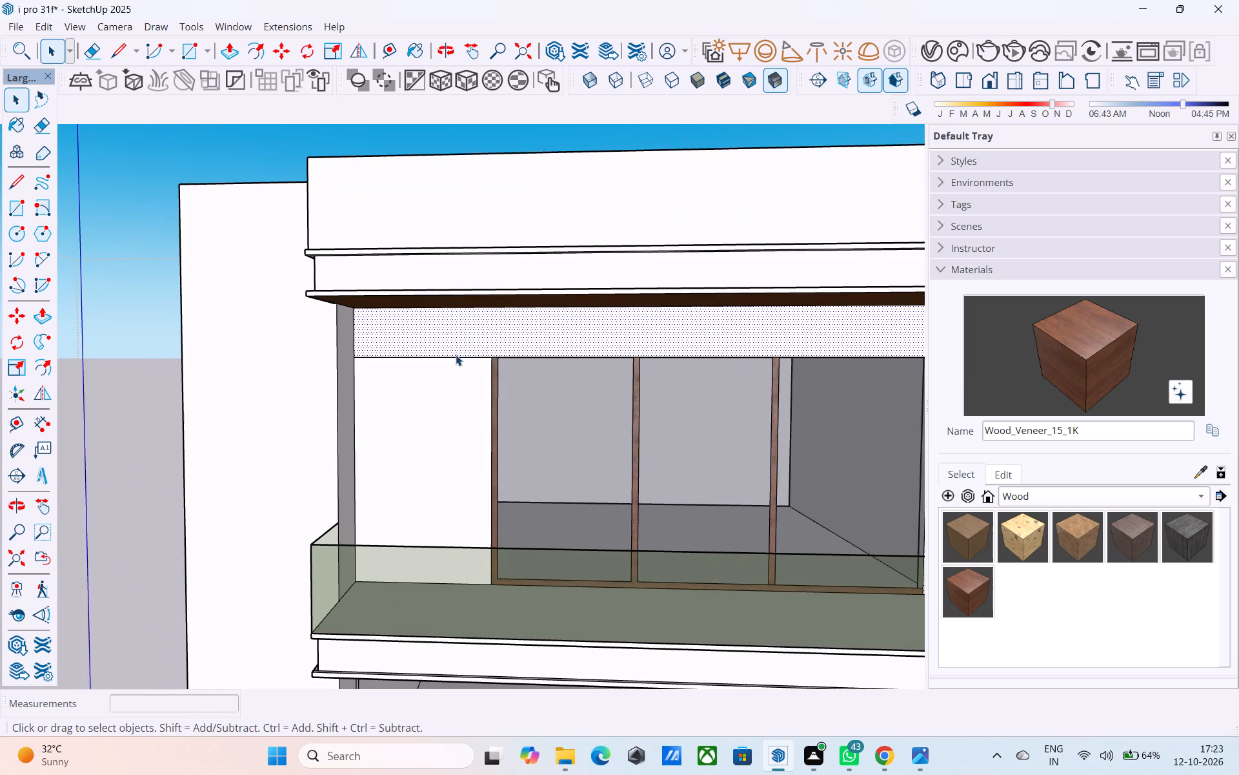
scroll(459, 362, "up", 3)
key("e")
left_click_drag(448, 353, 452, 364)
scroll(452, 364, "up", 1)
scroll(454, 386, "down", 2)
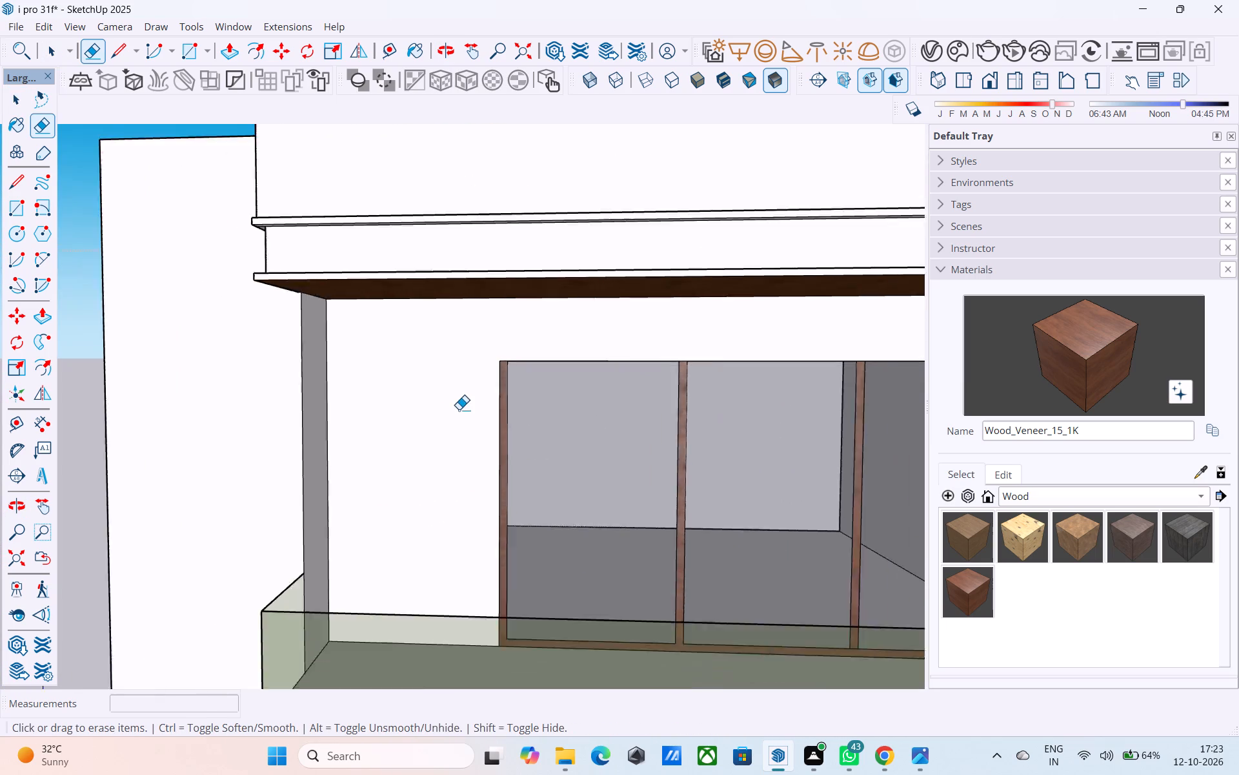
scroll(459, 409, "down", 12)
key("space")
left_click(724, 291)
middle_click_drag(529, 348, 668, 362)
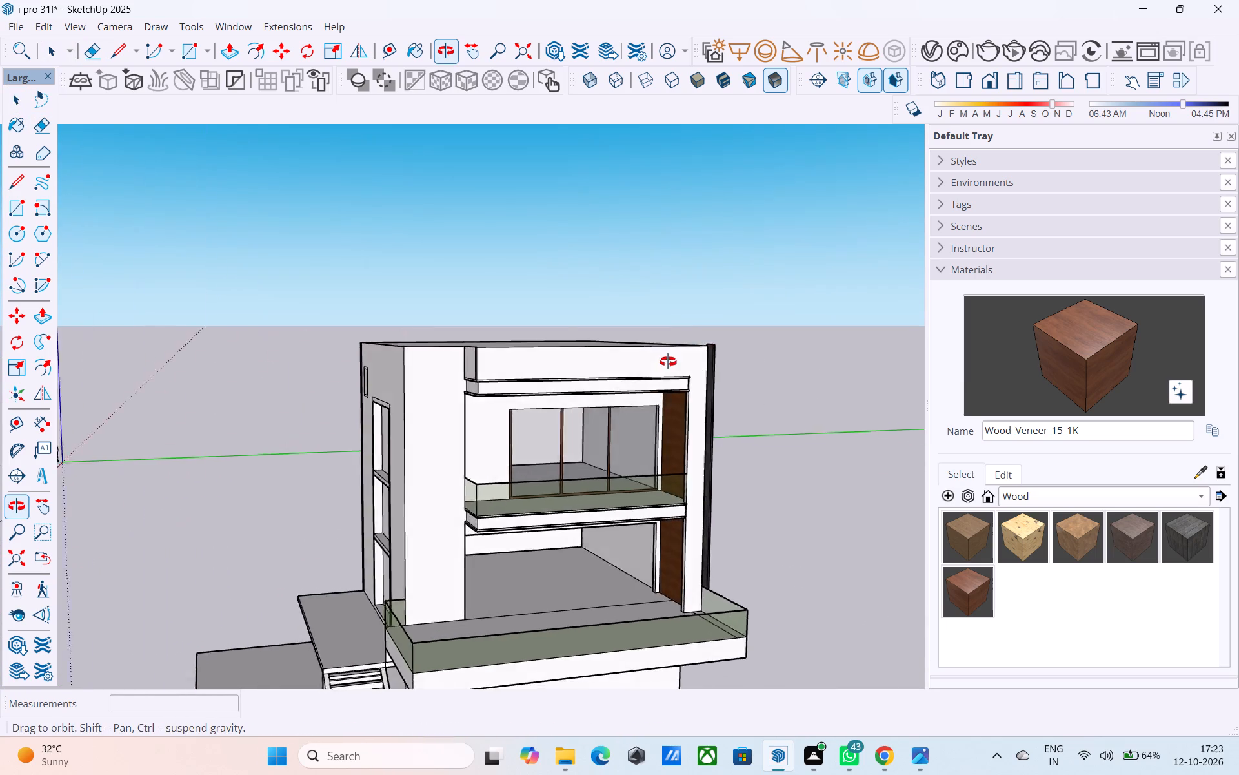
Open the entrance staircase group and draw a 1' vertical line up from the front corner at the foot of its outer stringer.
middle_click_drag(668, 362, 832, 364)
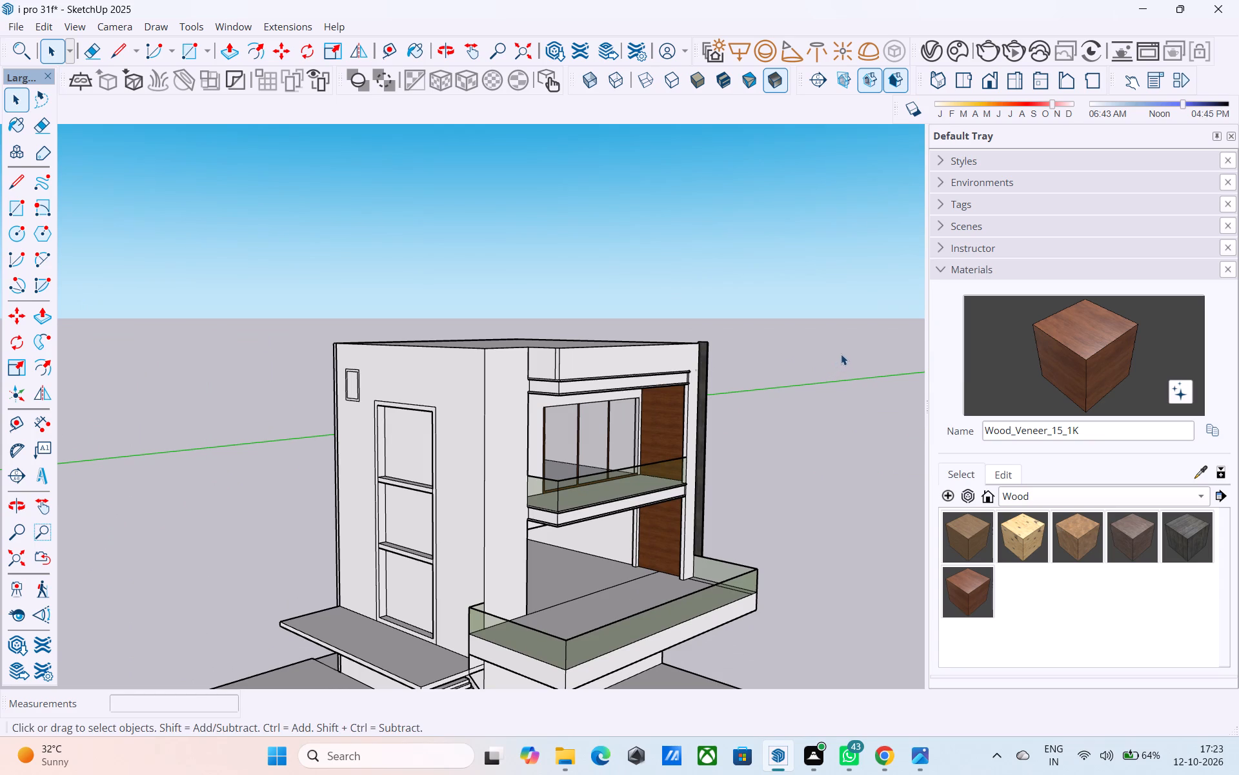
key("Return")
key("period")
scroll(653, 488, "down", 4)
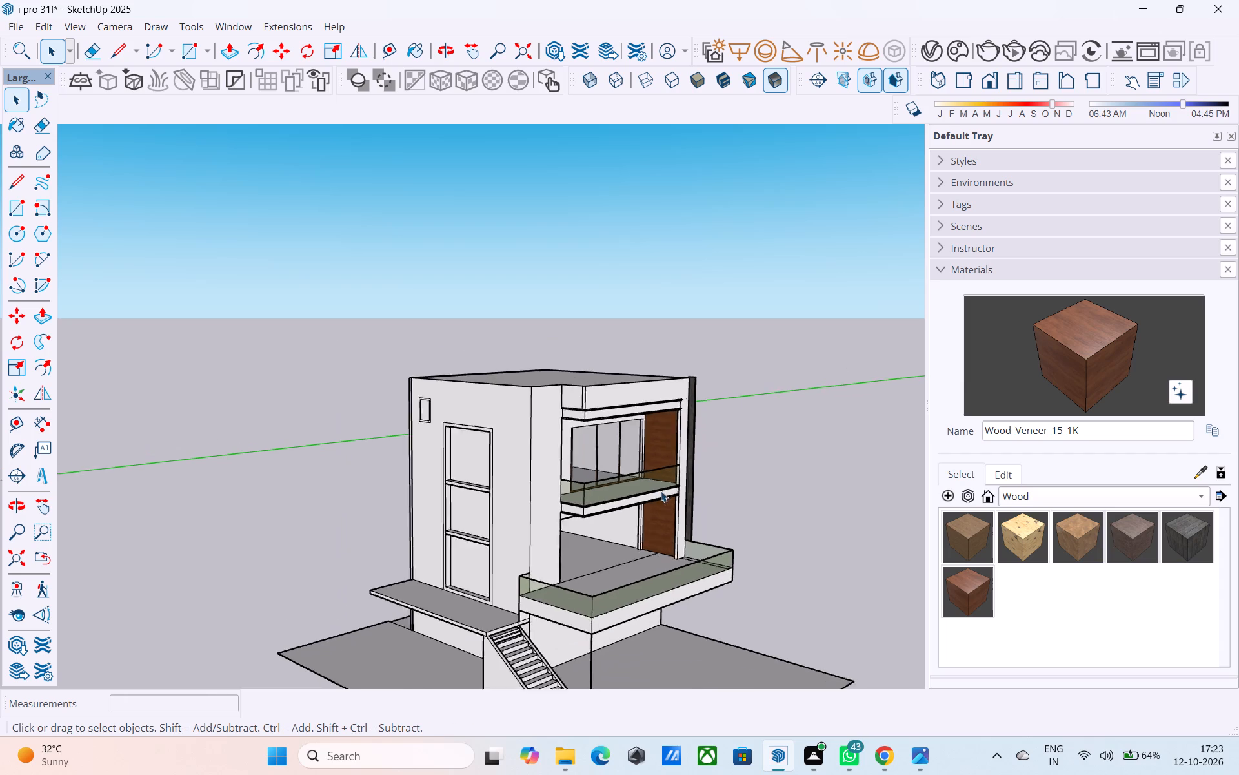
middle_click_drag(661, 490, 678, 440)
middle_click_drag(354, 601, 498, 490, "shift")
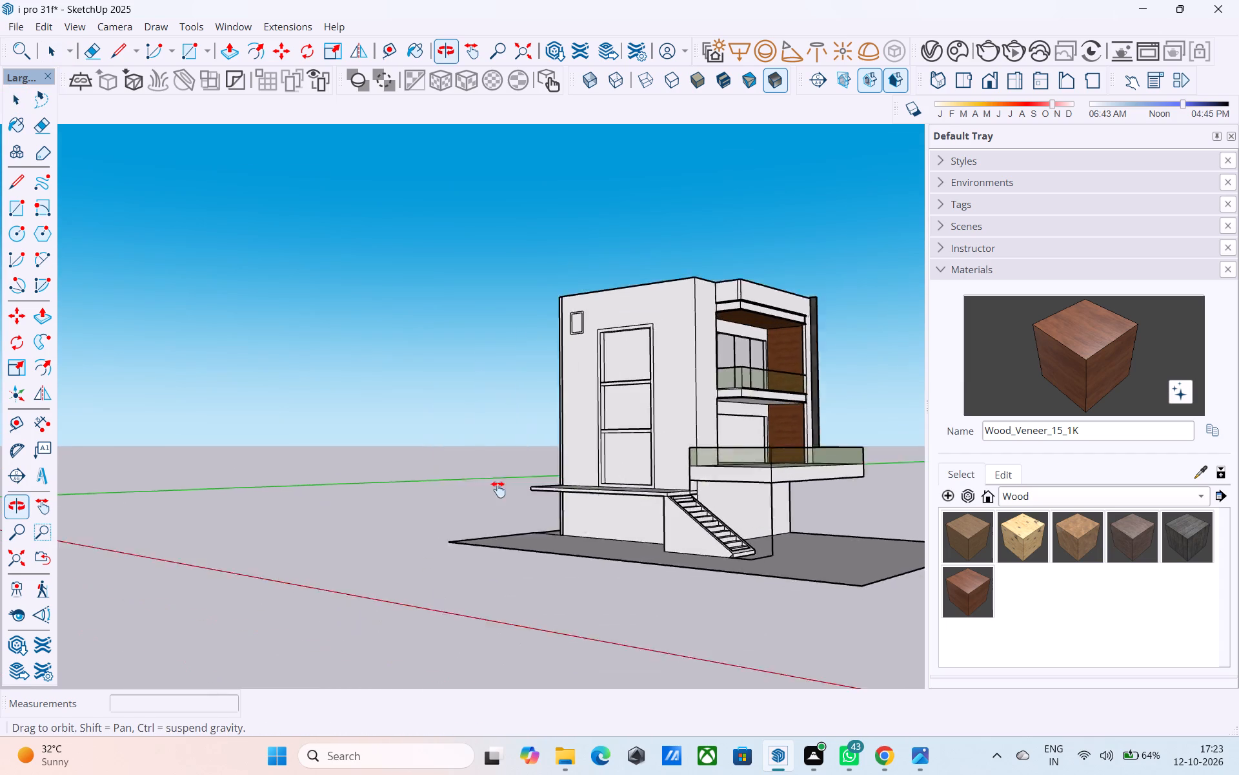
middle_click_drag(498, 490, 420, 565, "shift")
scroll(565, 502, "up", 7)
middle_click_drag(531, 477, 483, 504, "shift")
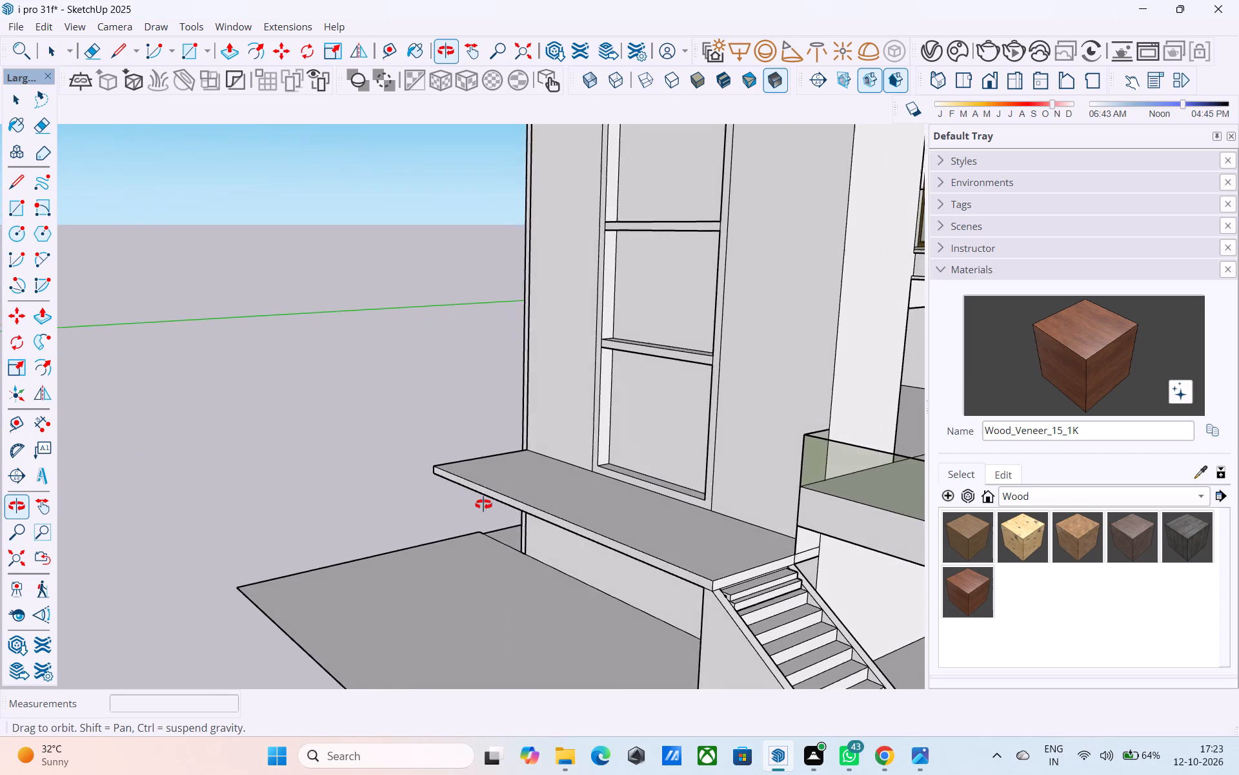
middle_click_drag(483, 504, 561, 525, "shift")
middle_click_drag(640, 585, 498, 521)
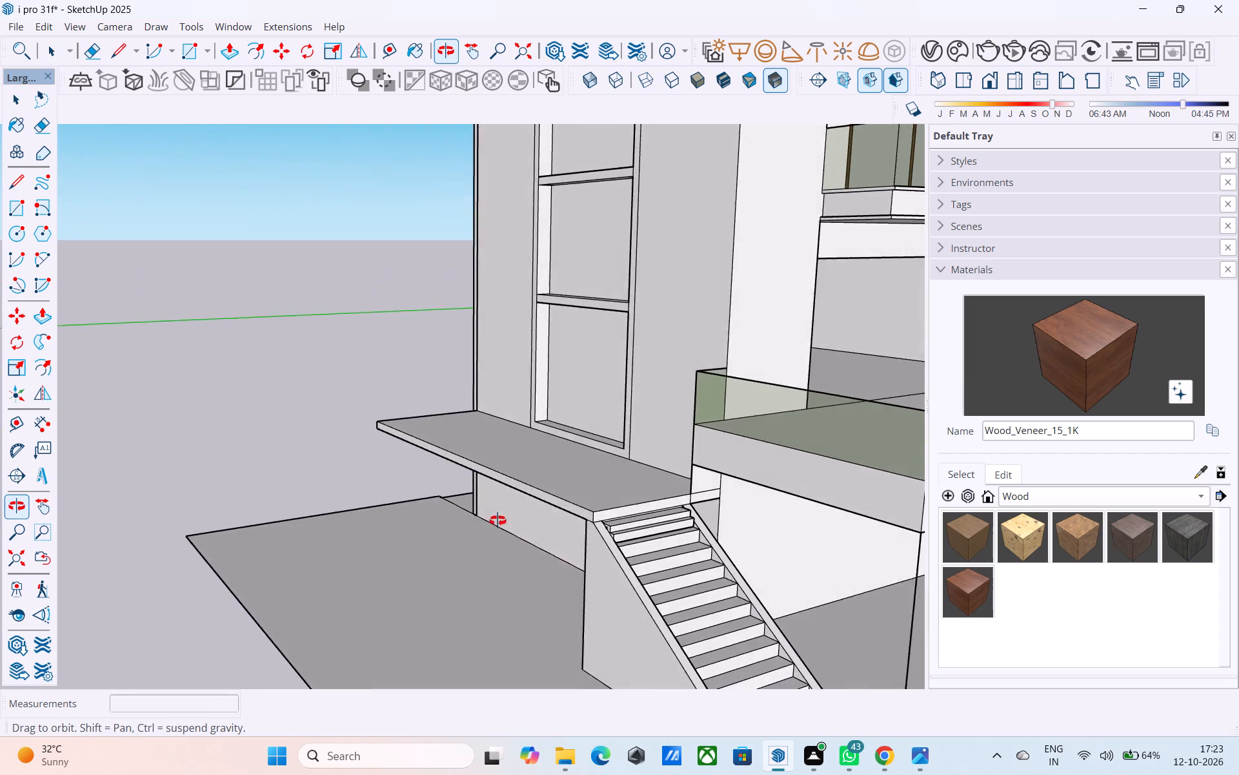
middle_click_drag(498, 521, 472, 512)
middle_click_drag(528, 553, 444, 448, "shift")
scroll(438, 446, "up", 3)
middle_click_drag(389, 471, 448, 426, "shift")
scroll(440, 428, "up", 3)
left_click(430, 422)
scroll(430, 430, "down", 4)
double_click(427, 440)
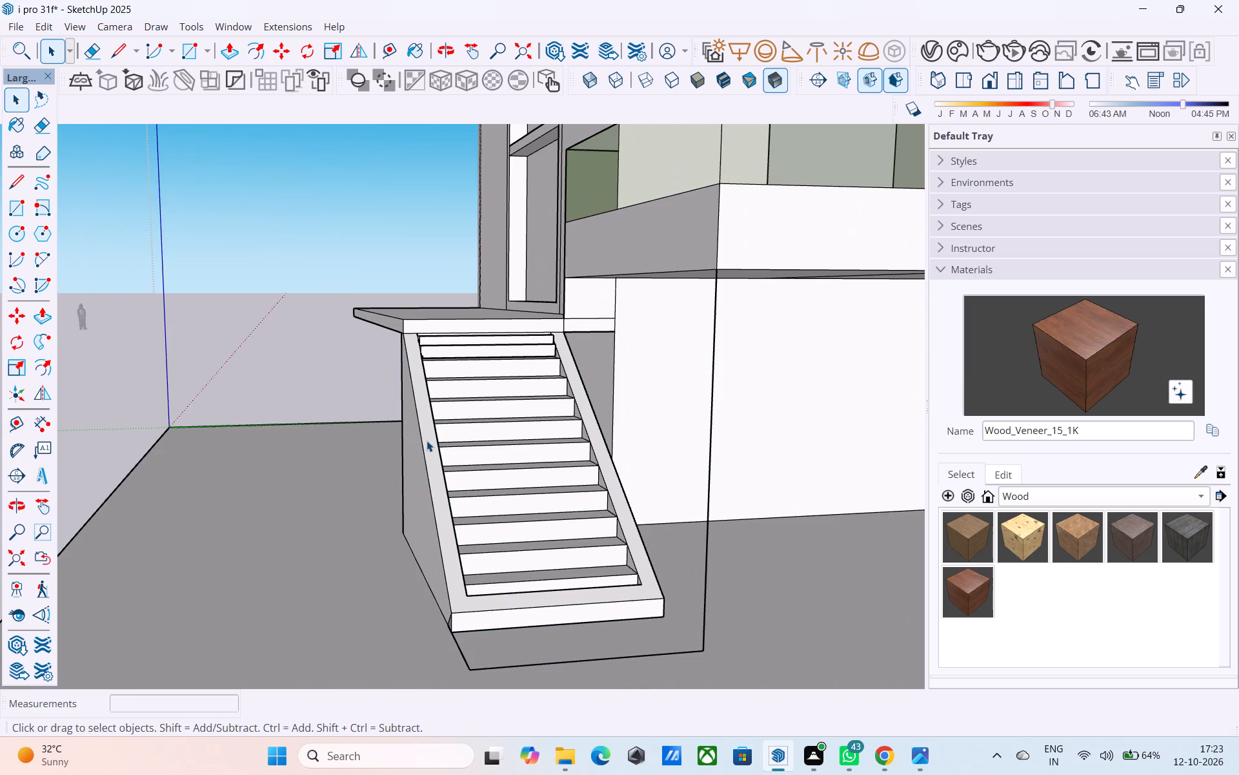
key("l")
scroll(459, 615, "up", 4)
left_click(452, 611)
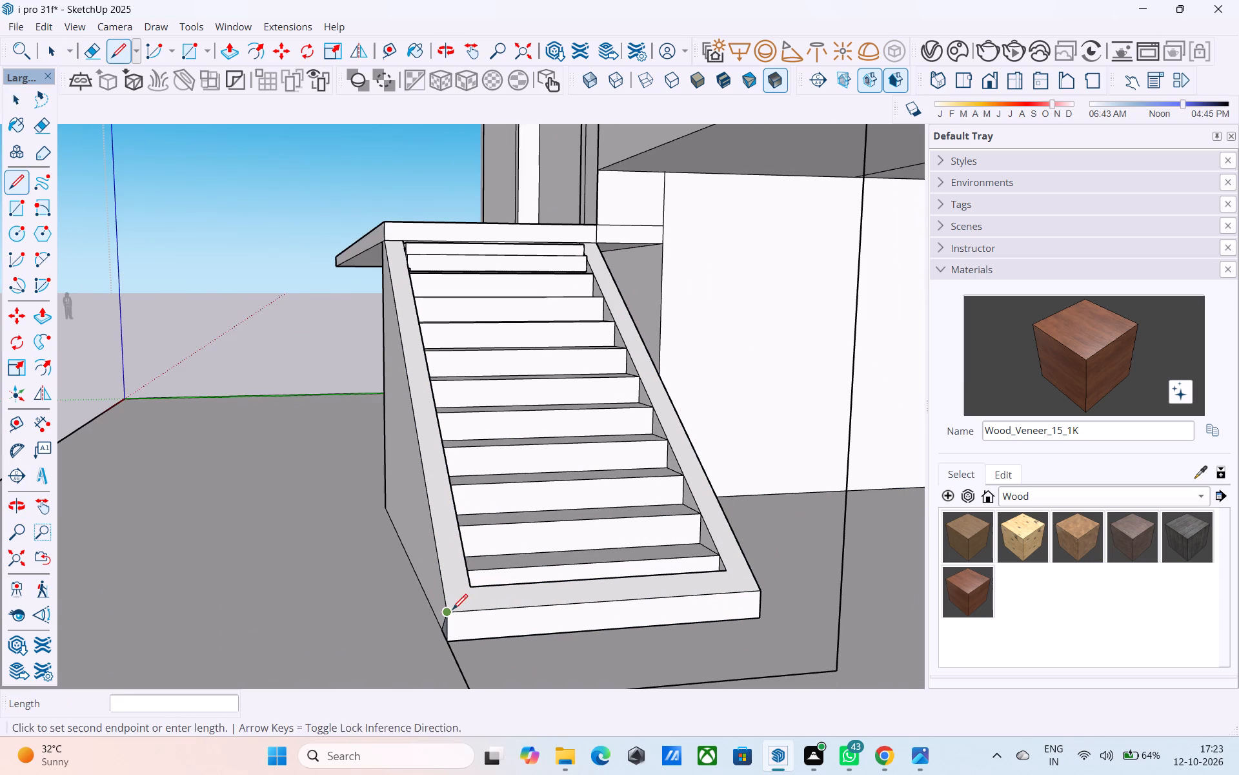
middle_click_drag(444, 525, 831, 524)
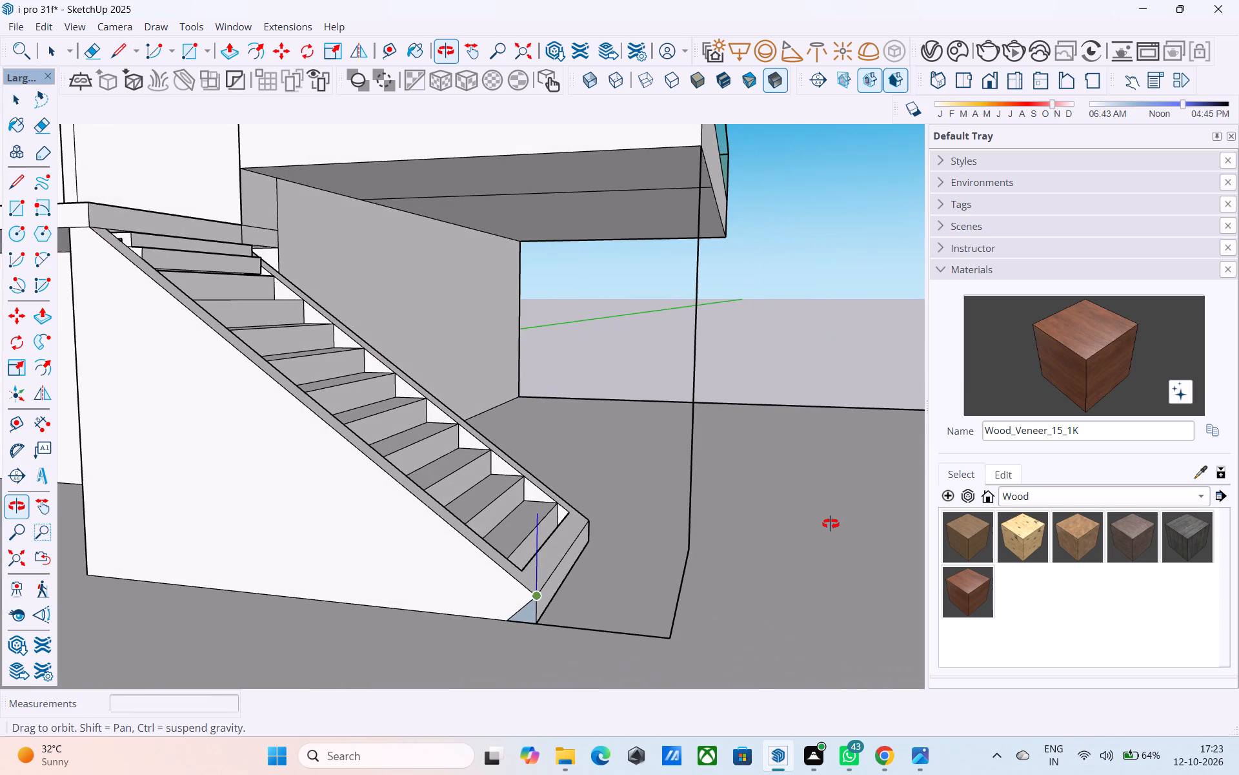
middle_click_drag(831, 524, 600, 537)
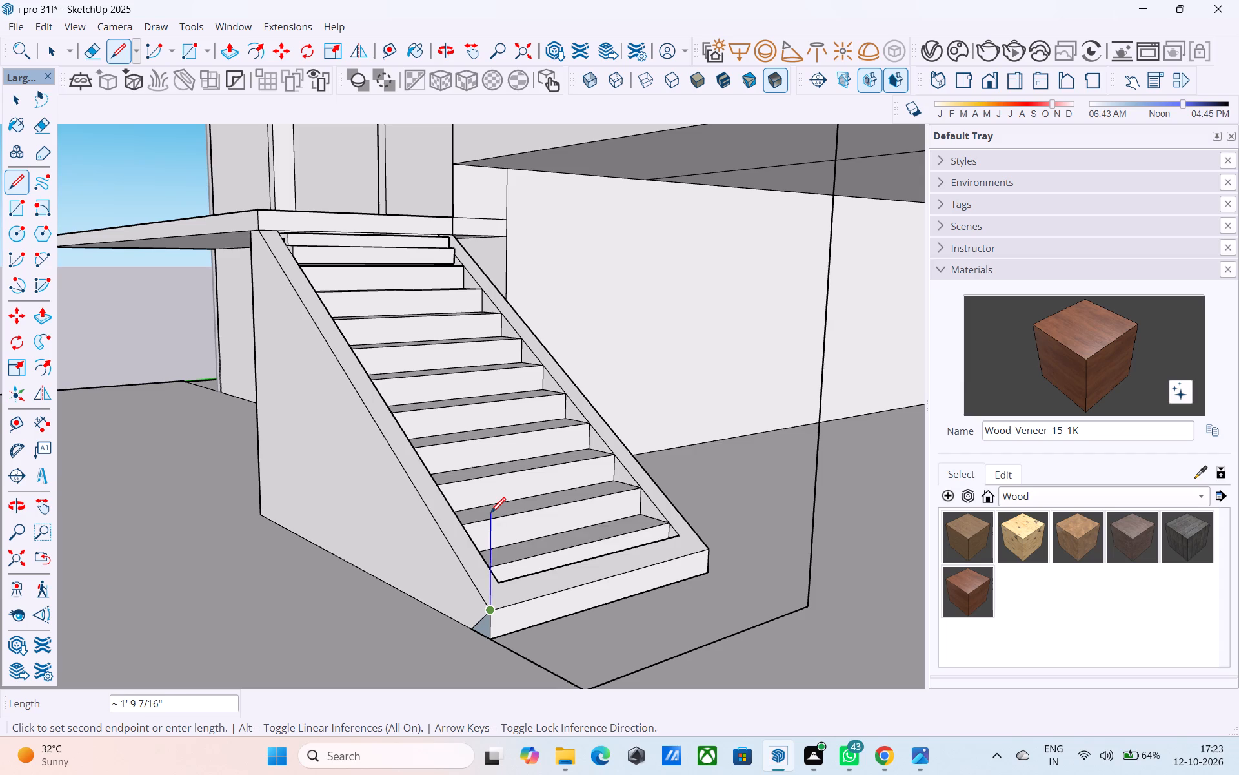
type("1'")
key("Return")
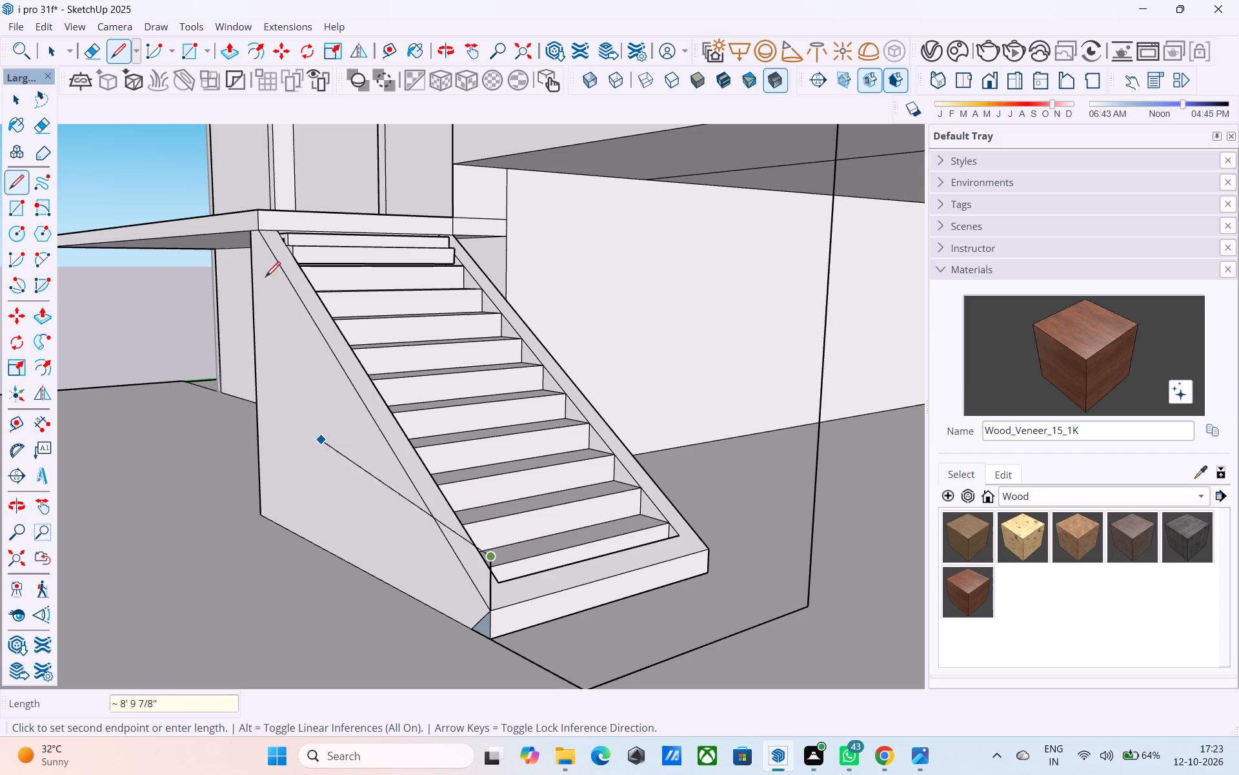
Draw a 1' vertical line up from the top end of the same outer stringer, where it meets the landing.
key("l")
scroll(259, 231, "up", 4)
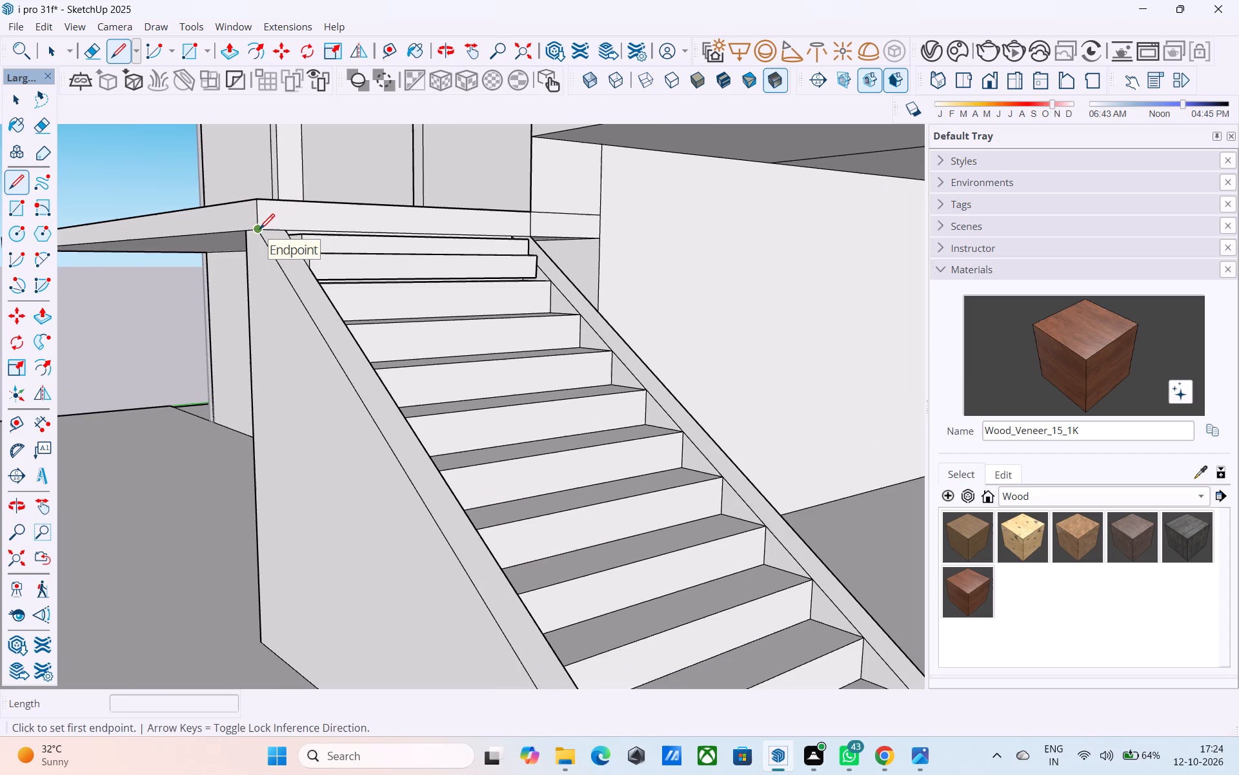
left_click(259, 230)
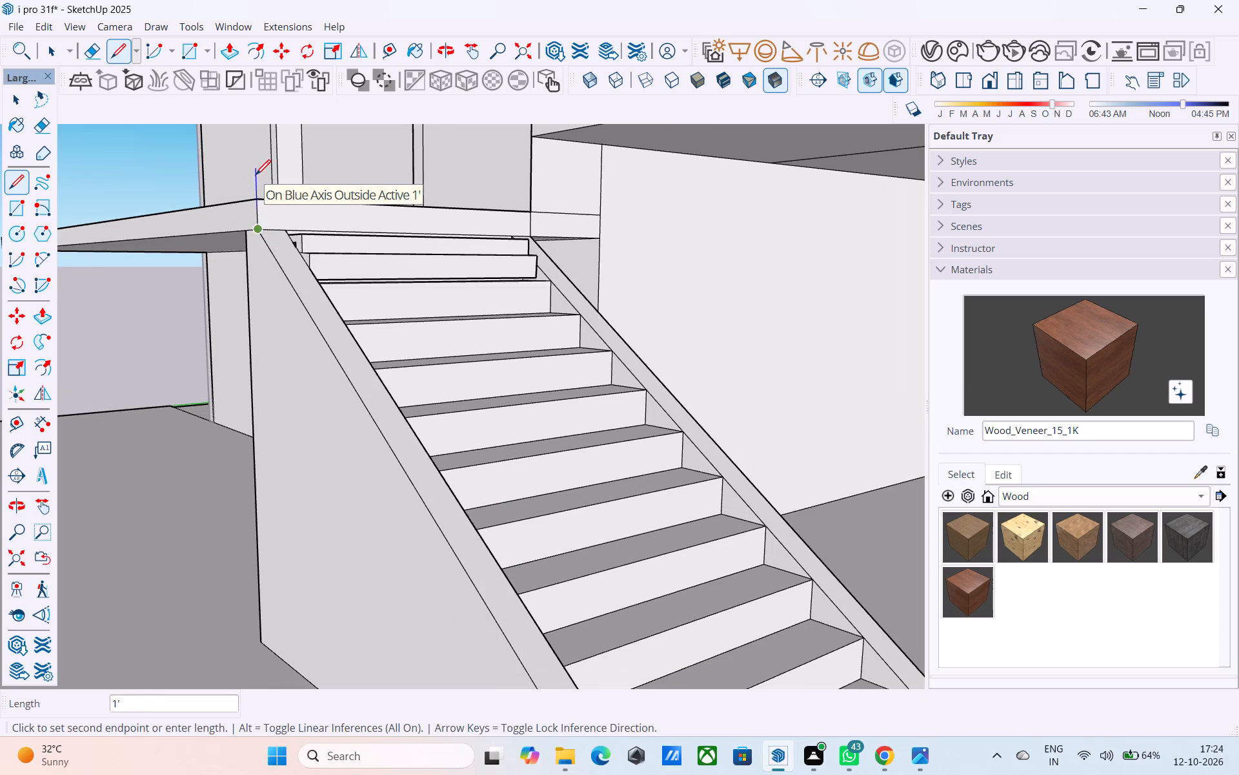
type("1'")
key("Return")
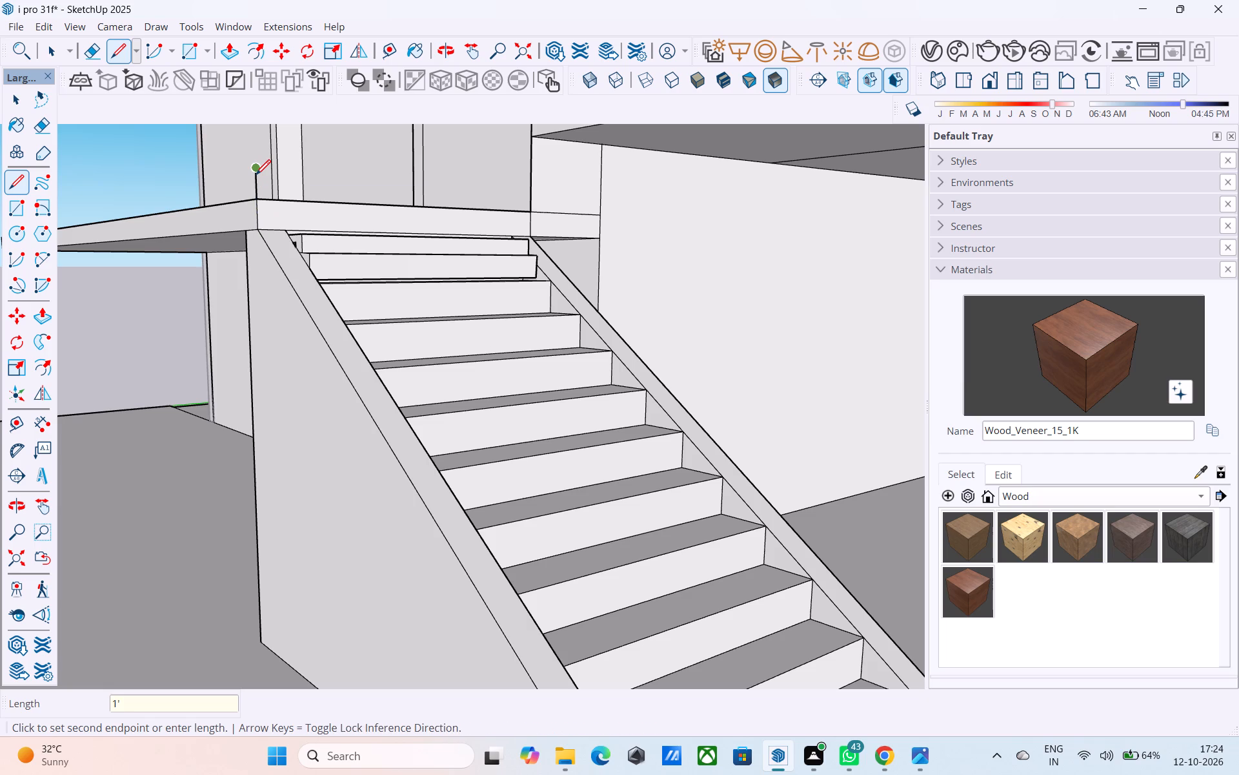
Join the tops of the two 1' verticals with a sloping edge to close the stair side-wall face.
left_click(256, 165)
scroll(269, 181, "down", 6)
scroll(402, 375, "up", 5)
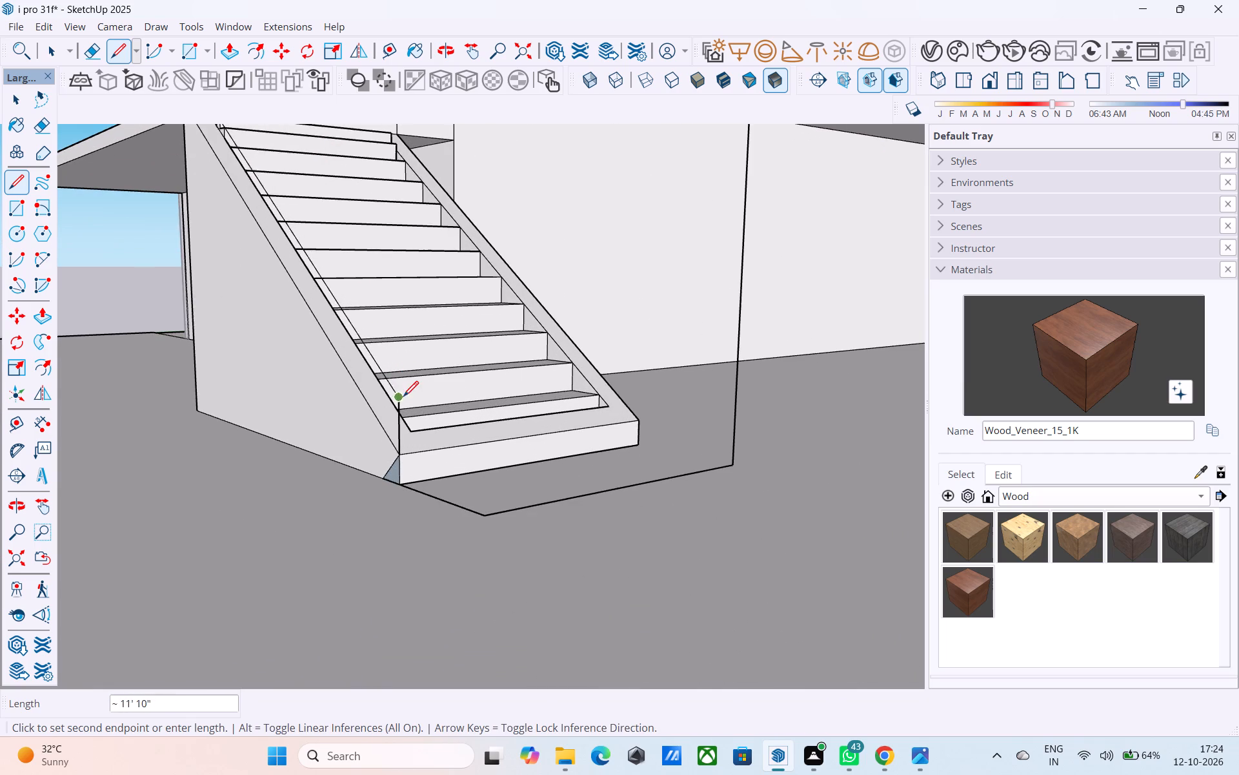
left_click(399, 400)
scroll(400, 395, "down", 4)
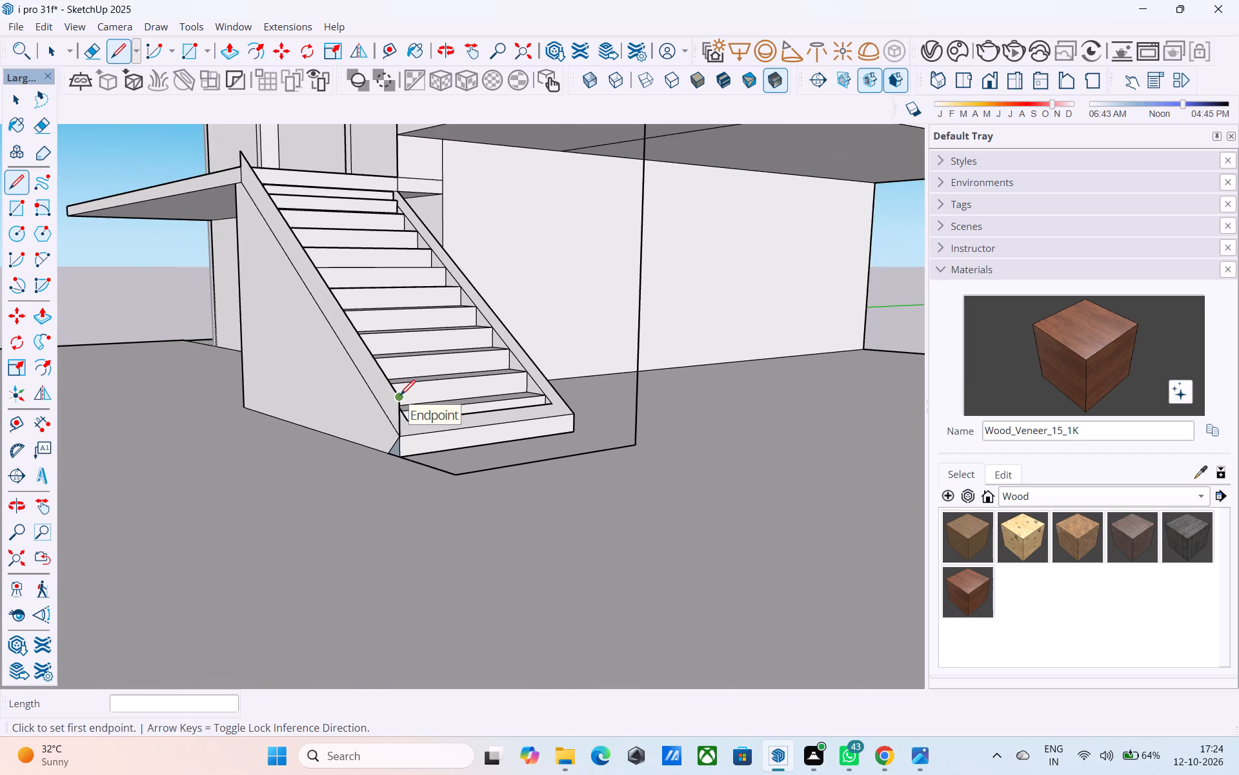
middle_click_drag(400, 397, 346, 391)
key("space")
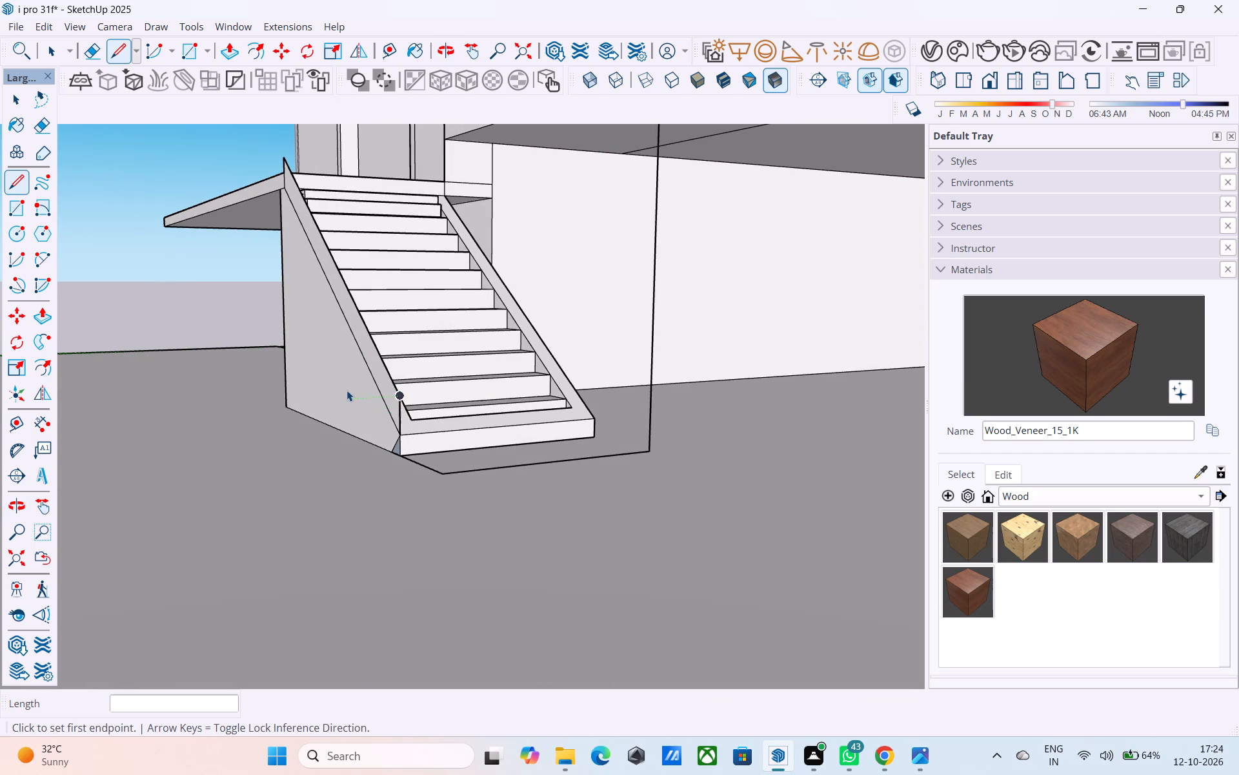
Push/Pull the new sloping side-wall face 6" inward over the outer stringer.
middle_click_drag(364, 386, 194, 389, "shift")
middle_click_drag(518, 391, 499, 388)
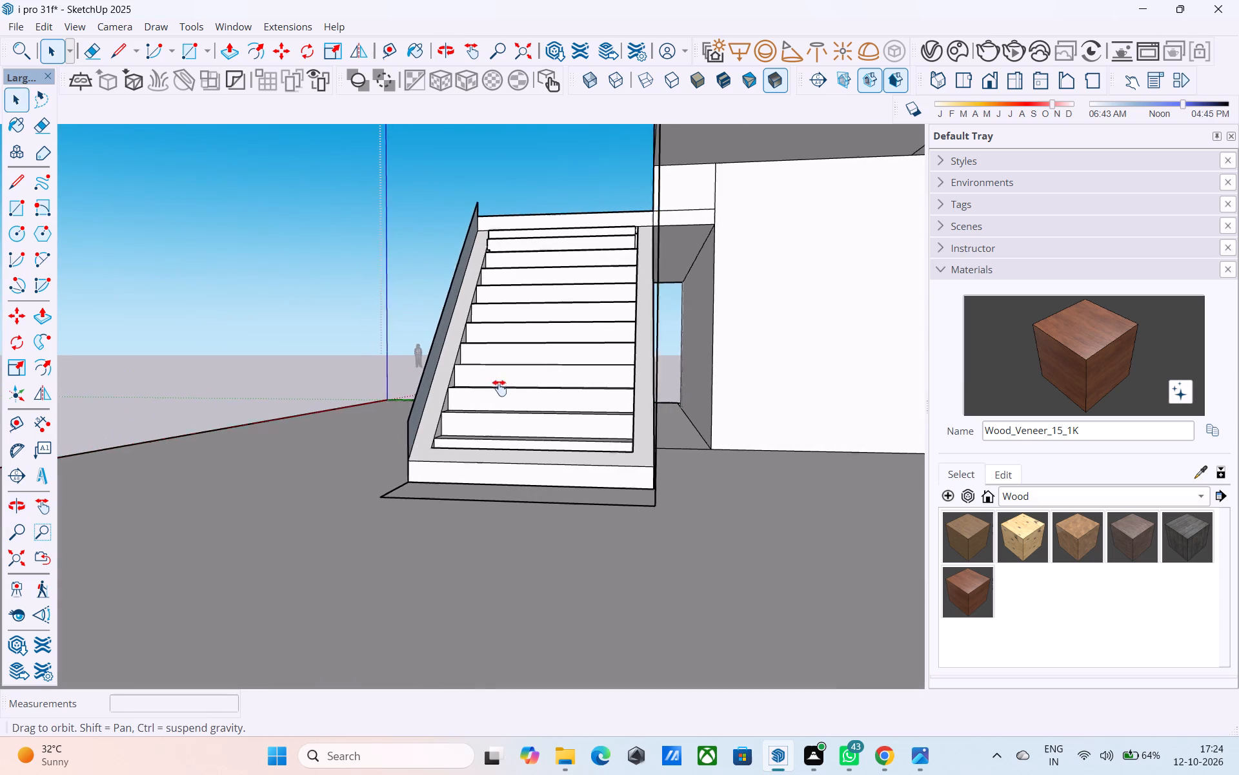
middle_click_drag(499, 388, 410, 402)
scroll(407, 397, "up", 4)
left_click(387, 384)
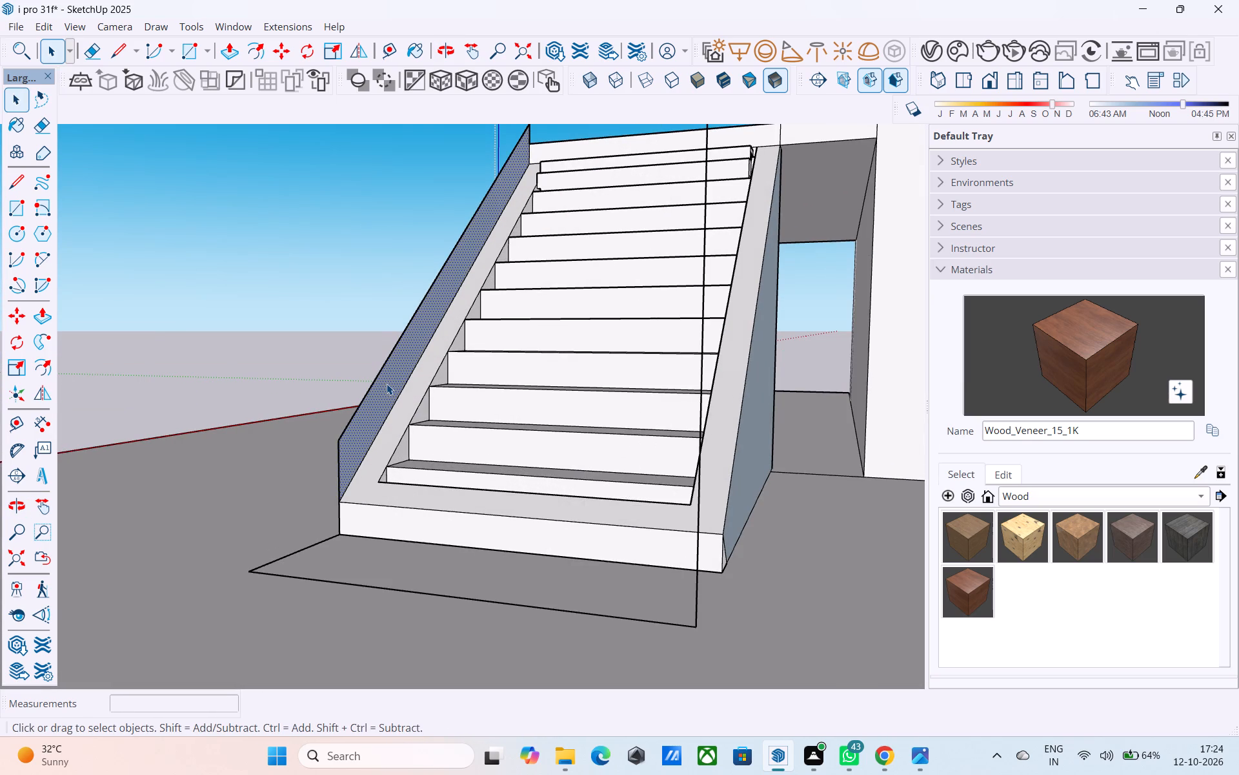
key("p")
left_click(387, 384)
left_click(402, 432)
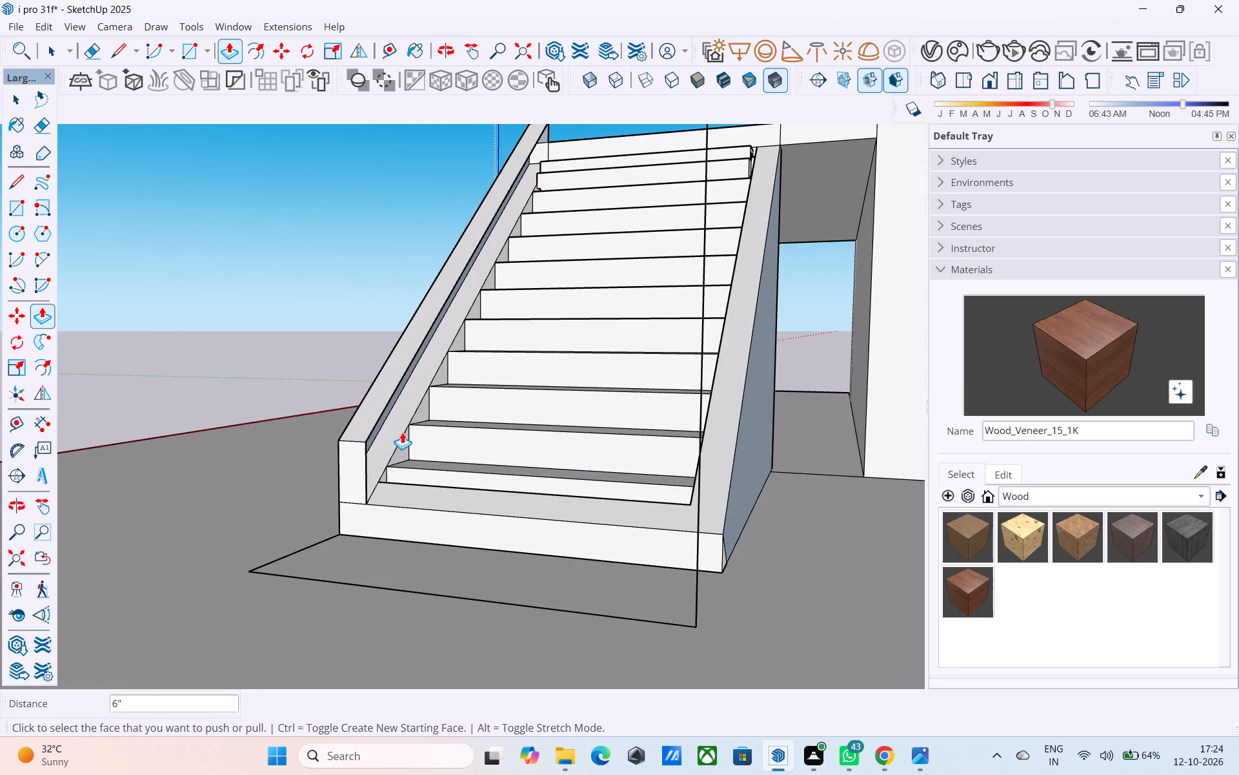
Draw a vertical rectangle about 8' 11" by 4' 10" along the raised side wall's inner side to fill its missing face.
key("r")
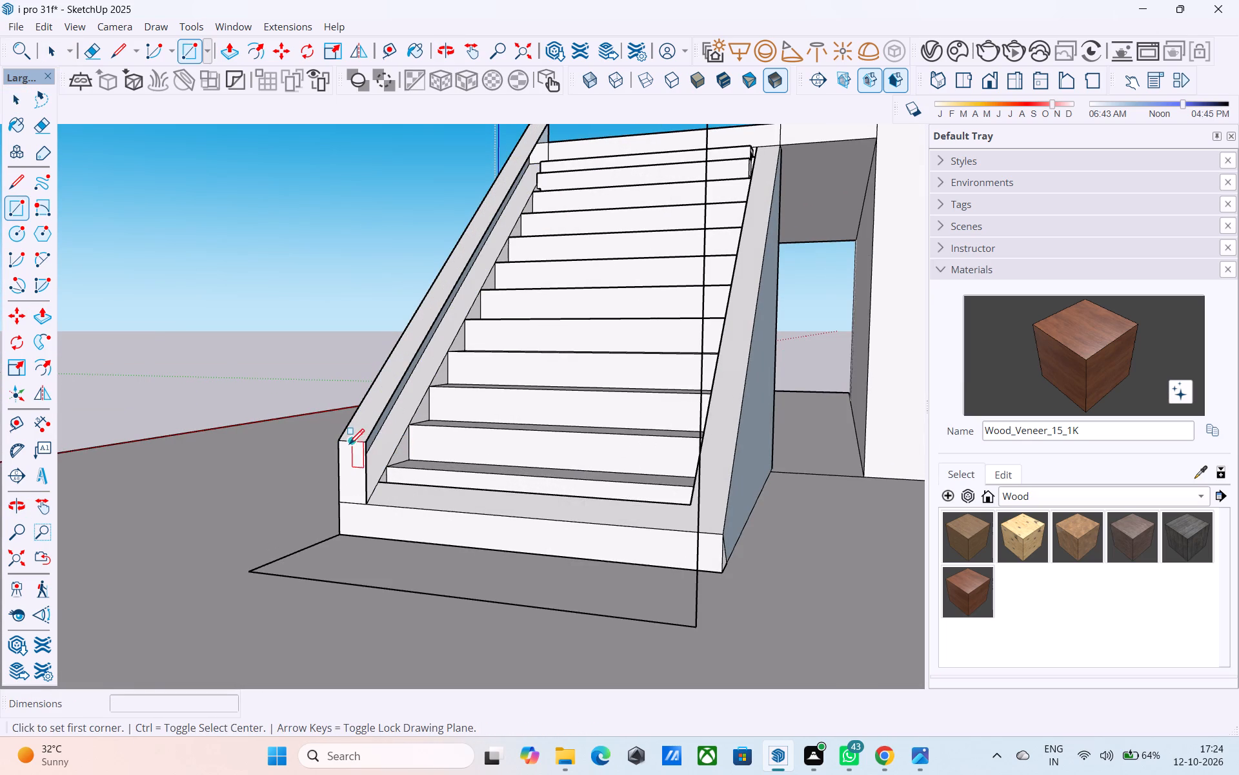
left_click(361, 439)
scroll(535, 185, "up", 8)
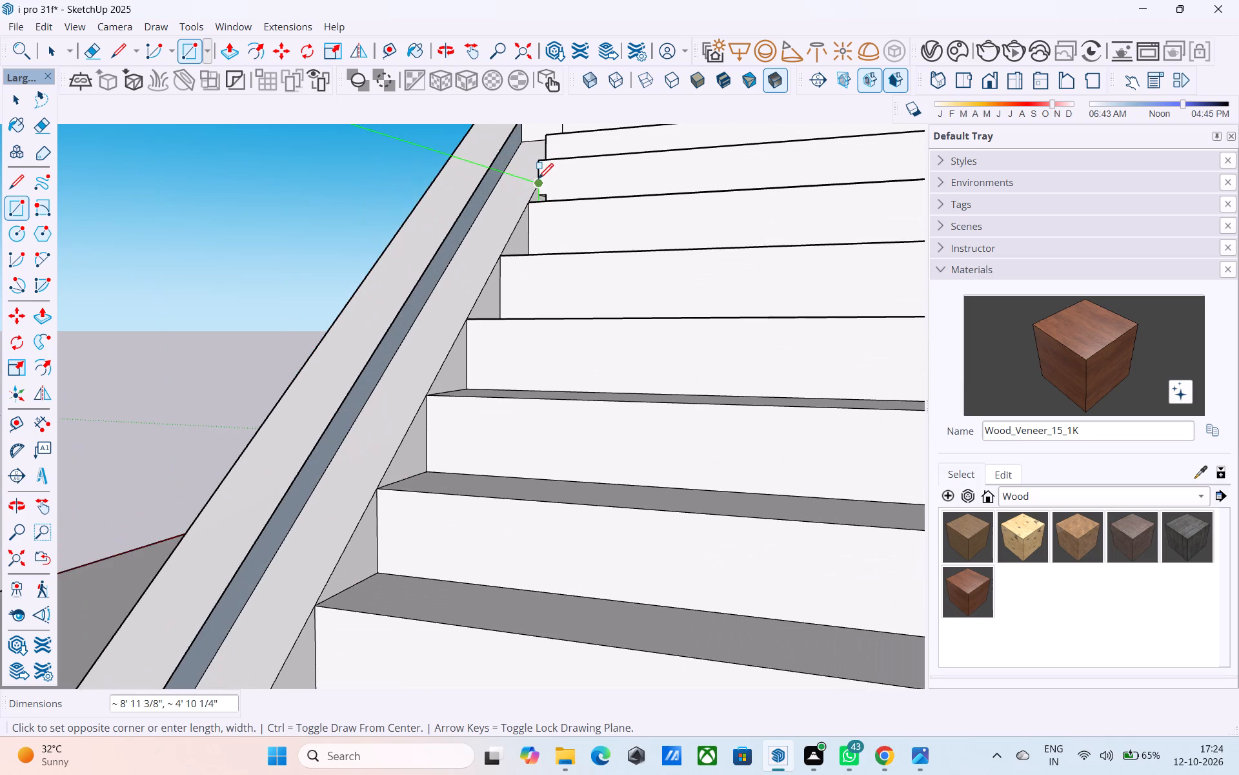
left_click(538, 180)
scroll(538, 181, "down", 11)
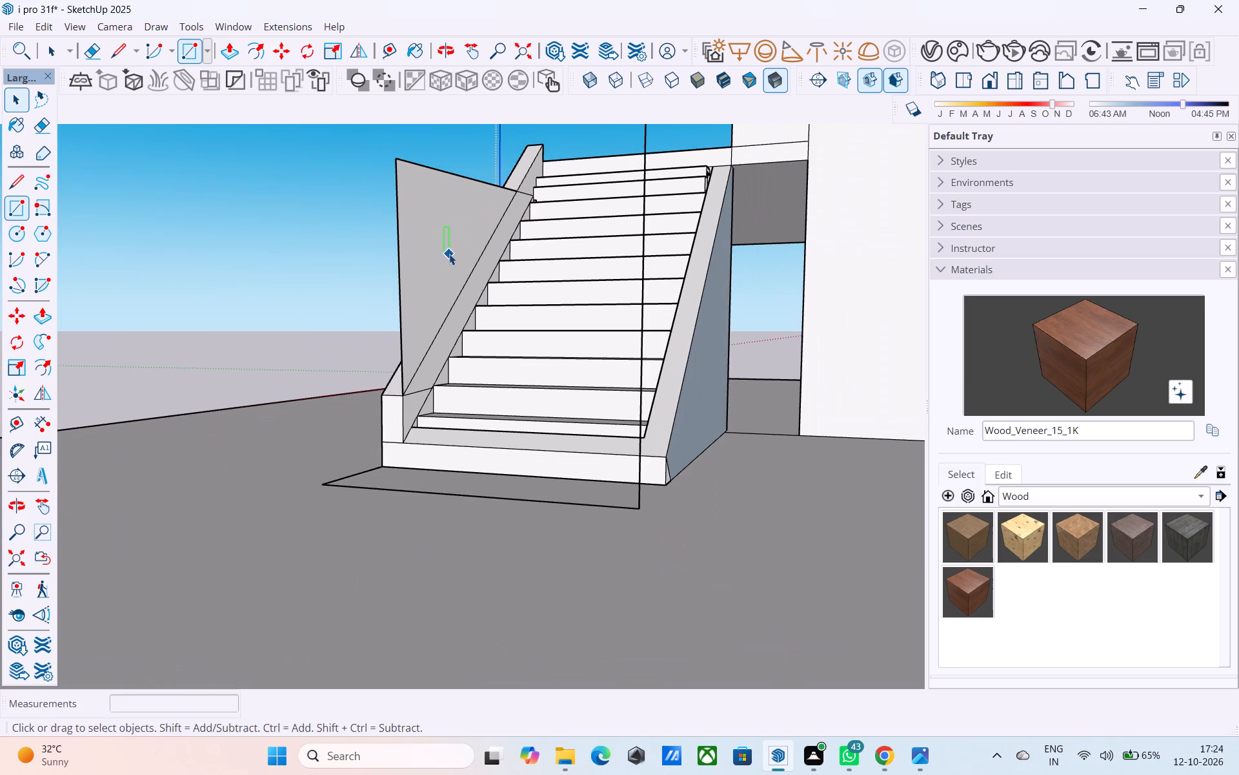
Delete the rectangle's surplus face above the side wall and erase its leftover edges, including the stubs on the wall's inner face.
key("space")
left_click(445, 254)
key("Delete")
middle_click_drag(450, 230, 424, 225)
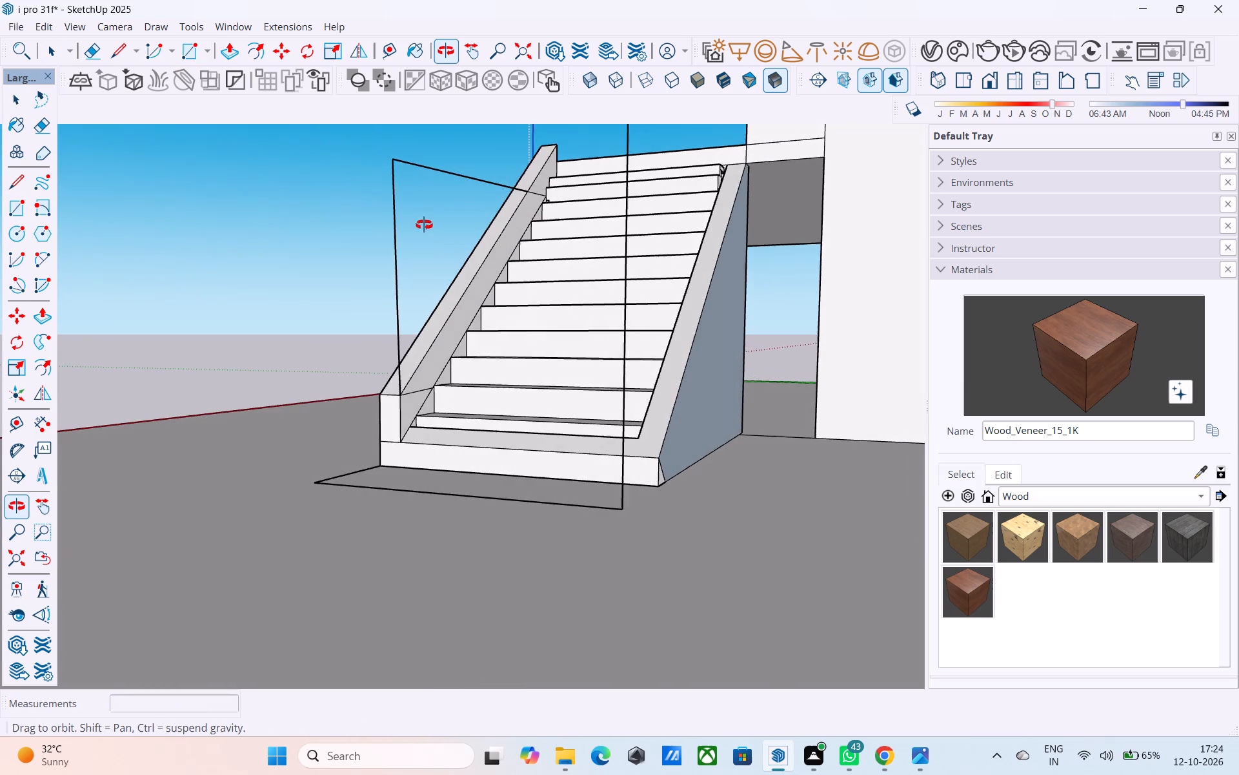
middle_click_drag(424, 225, 413, 222)
key("e")
left_click_drag(438, 161, 327, 293)
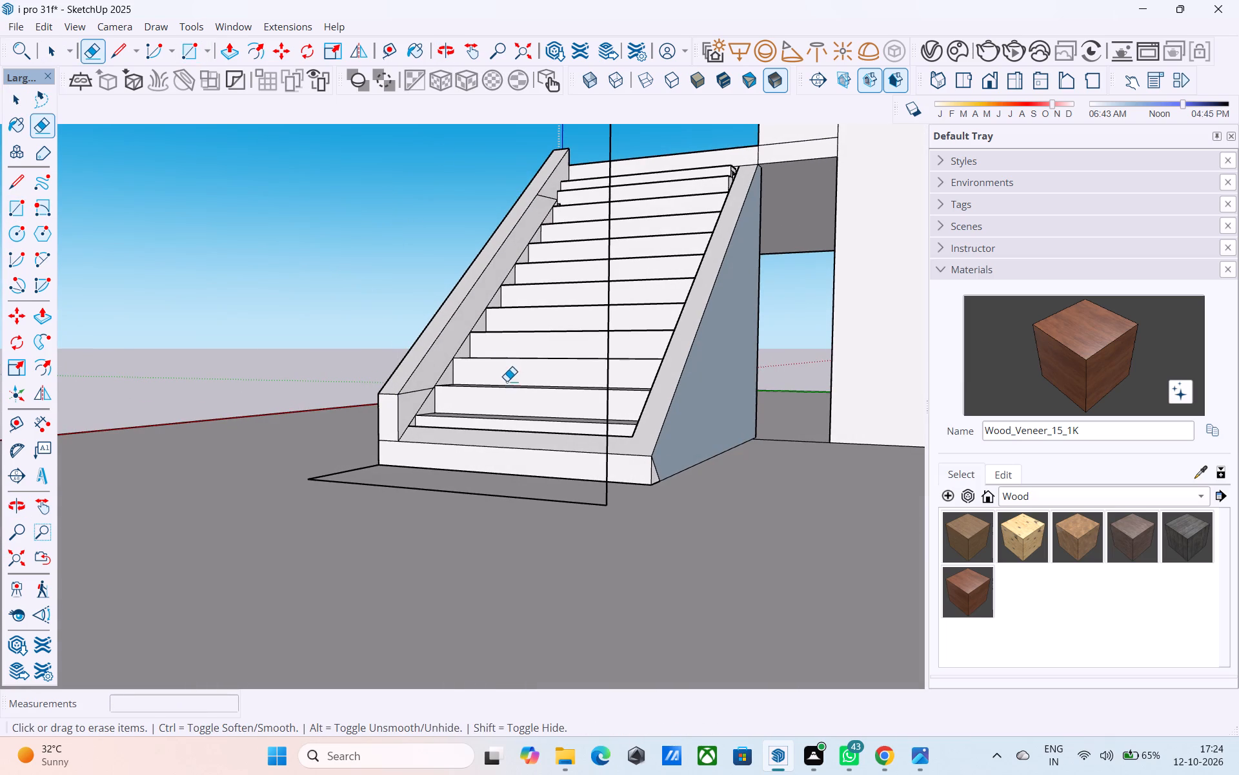
middle_click_drag(507, 381, 494, 368, "shift")
scroll(427, 397, "up", 5)
left_click_drag(395, 363, 394, 372)
scroll(403, 364, "down", 2)
middle_click_drag(392, 380, 284, 547, "shift")
middle_click_drag(387, 327, 363, 402, "shift")
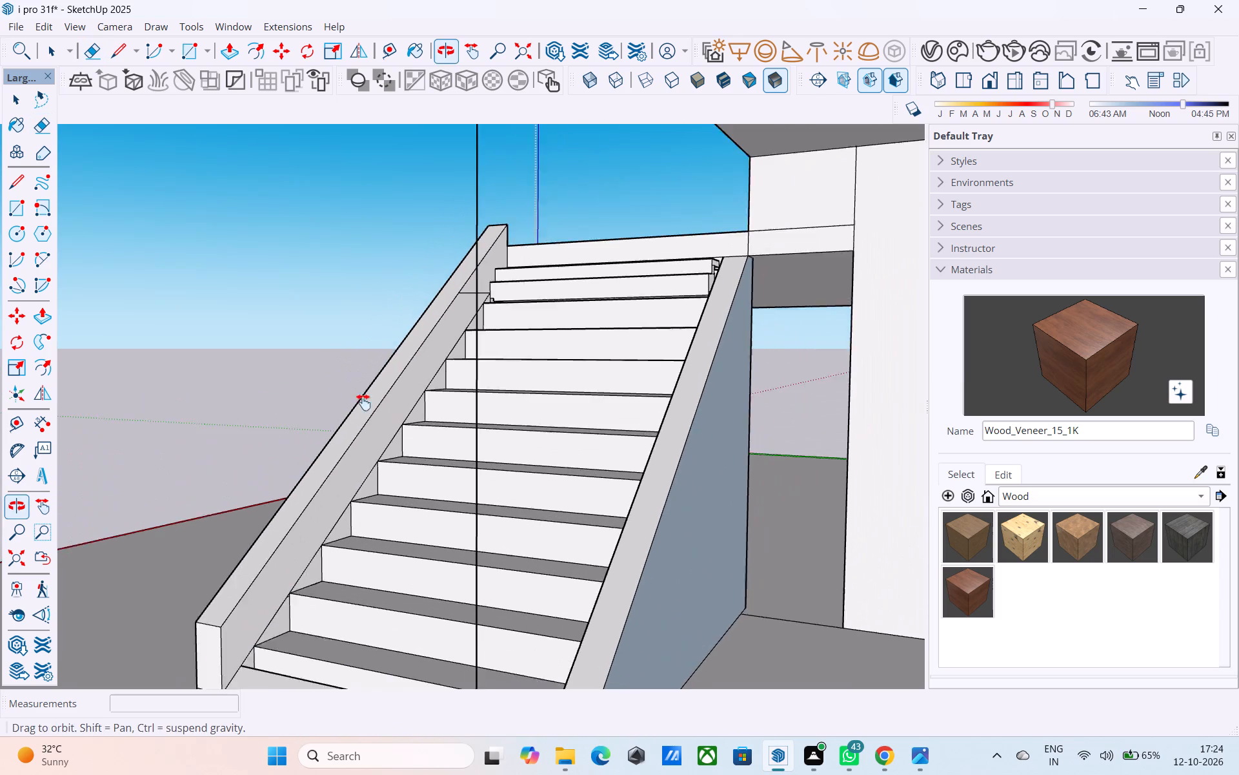
middle_click_drag(363, 402, 363, 398, "shift")
scroll(399, 329, "up", 5)
left_click_drag(576, 248, 577, 260)
scroll(517, 315, "down", 7)
Draw a 1' vertical line up from the outer front corner at the foot of the building-side stringer.
middle_click_drag(575, 370, 501, 351, "shift")
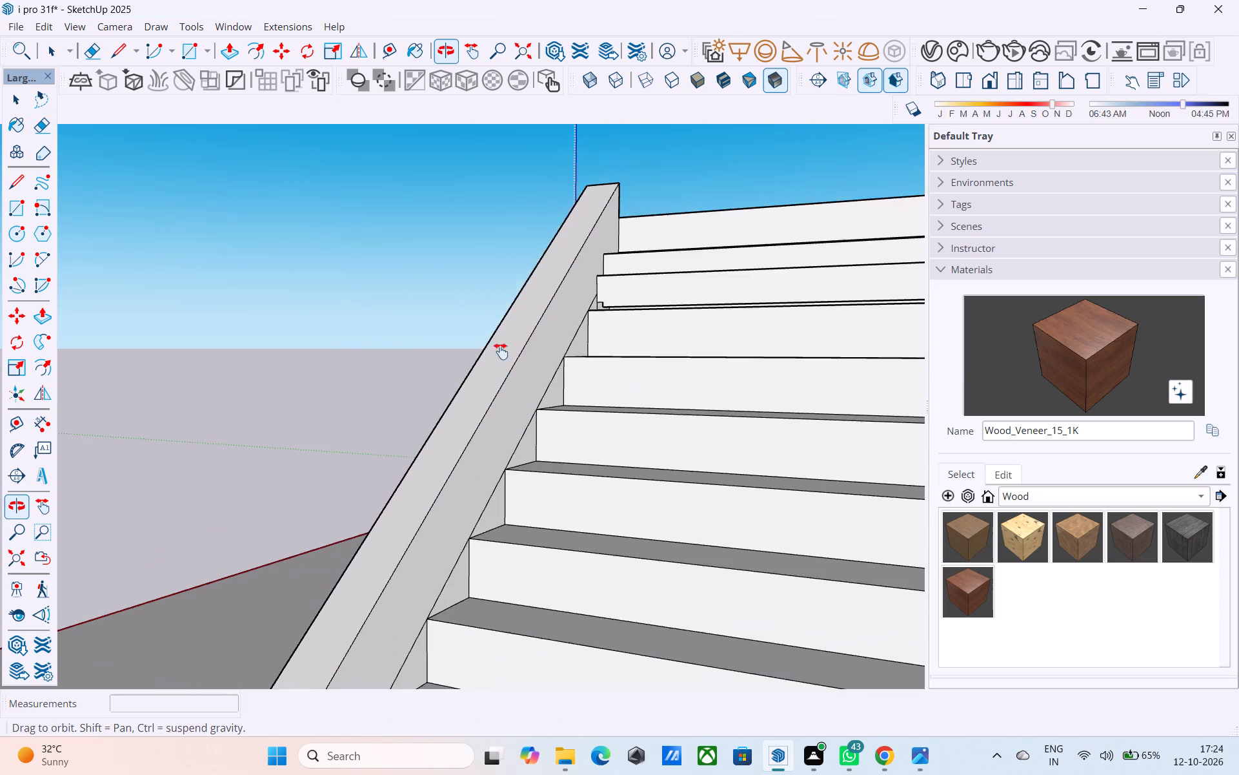
middle_click_drag(501, 351, 596, 319, "shift")
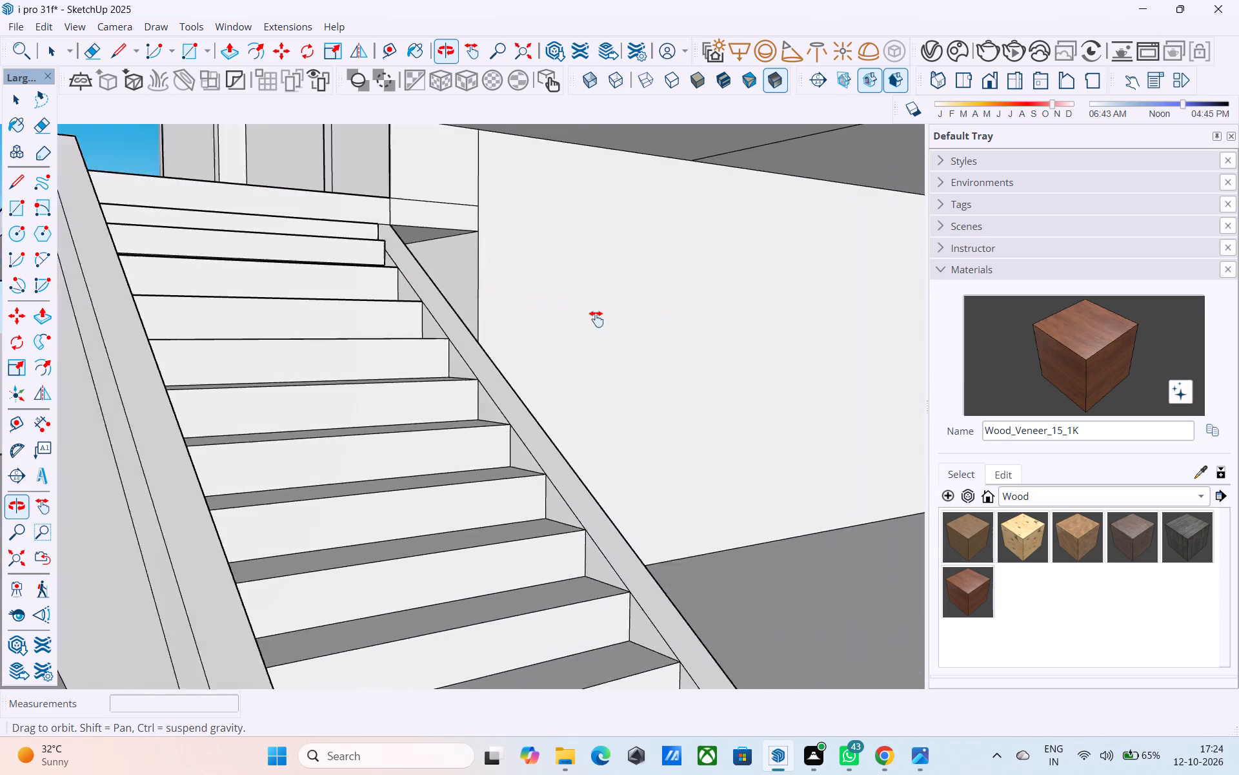
middle_click_drag(596, 319, 692, 236, "shift")
middle_click_drag(629, 270, 458, 451)
scroll(403, 422, "down", 7)
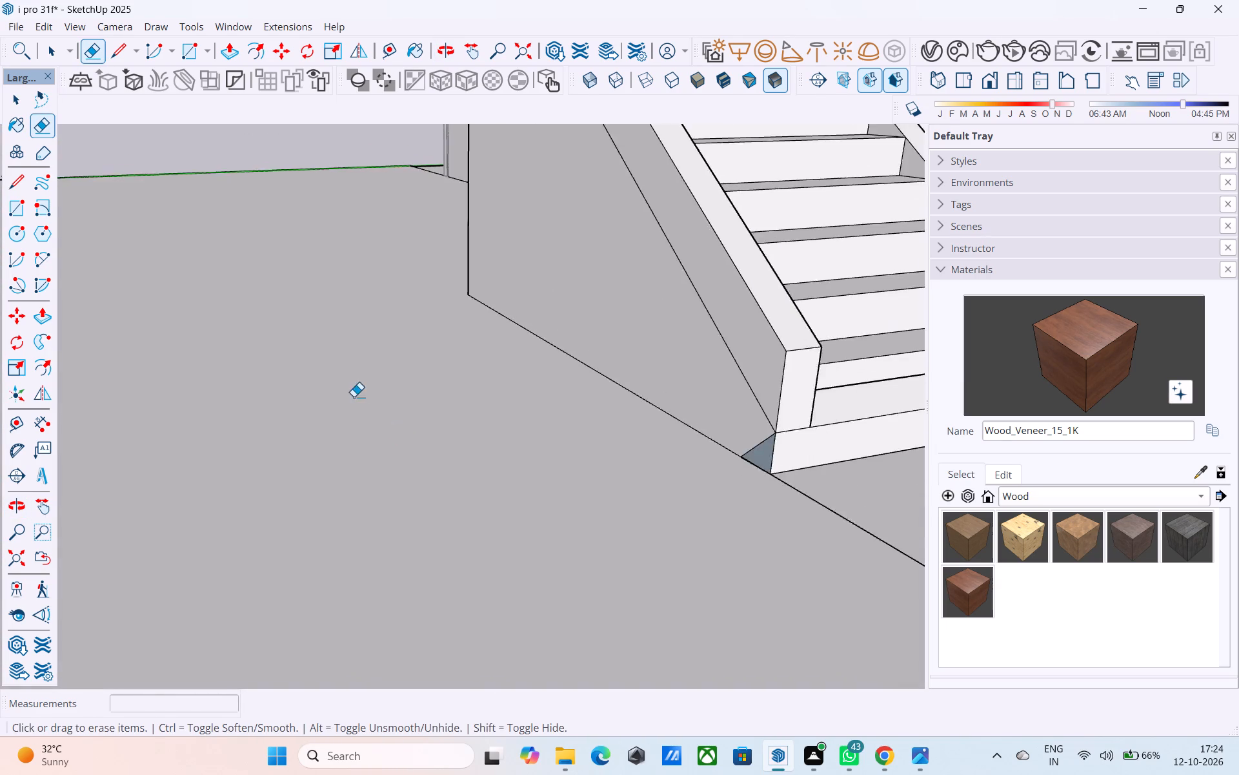
scroll(354, 397, "down", 9)
middle_click_drag(400, 387, 250, 501)
scroll(319, 448, "up", 6)
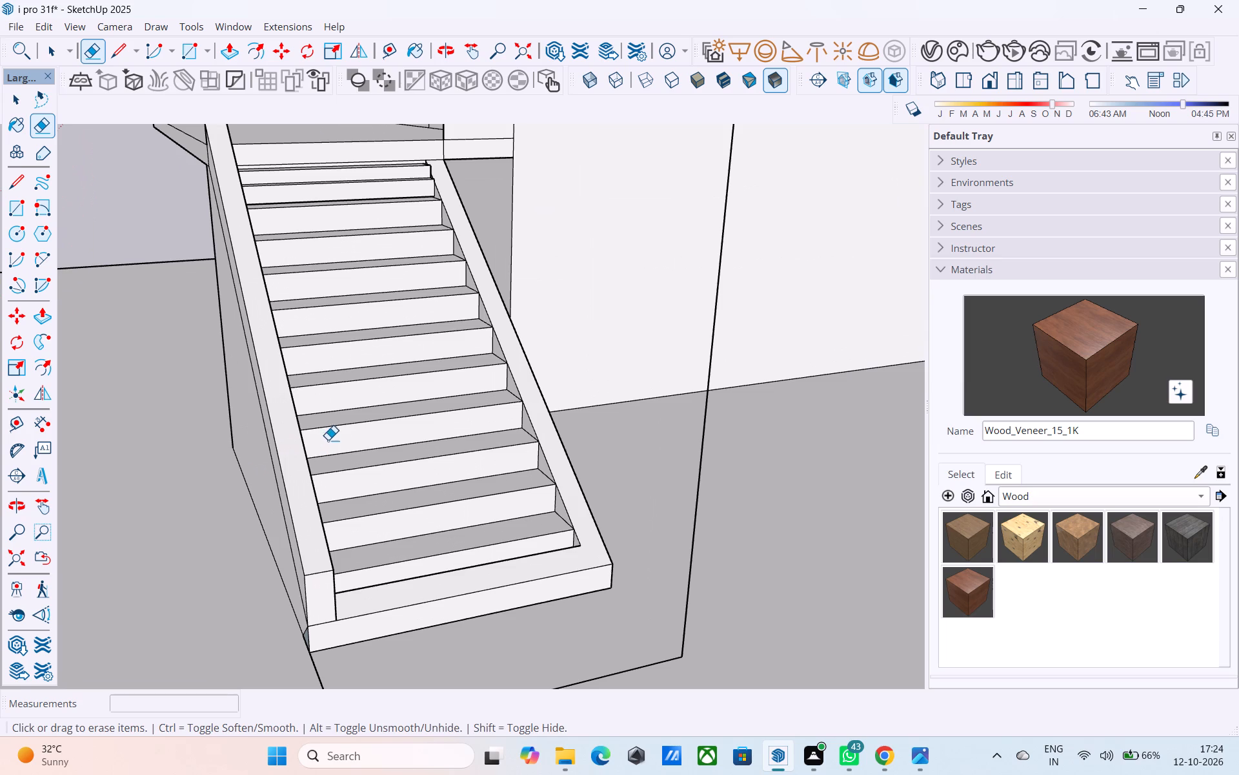
middle_click_drag(443, 553, 579, 417, "shift")
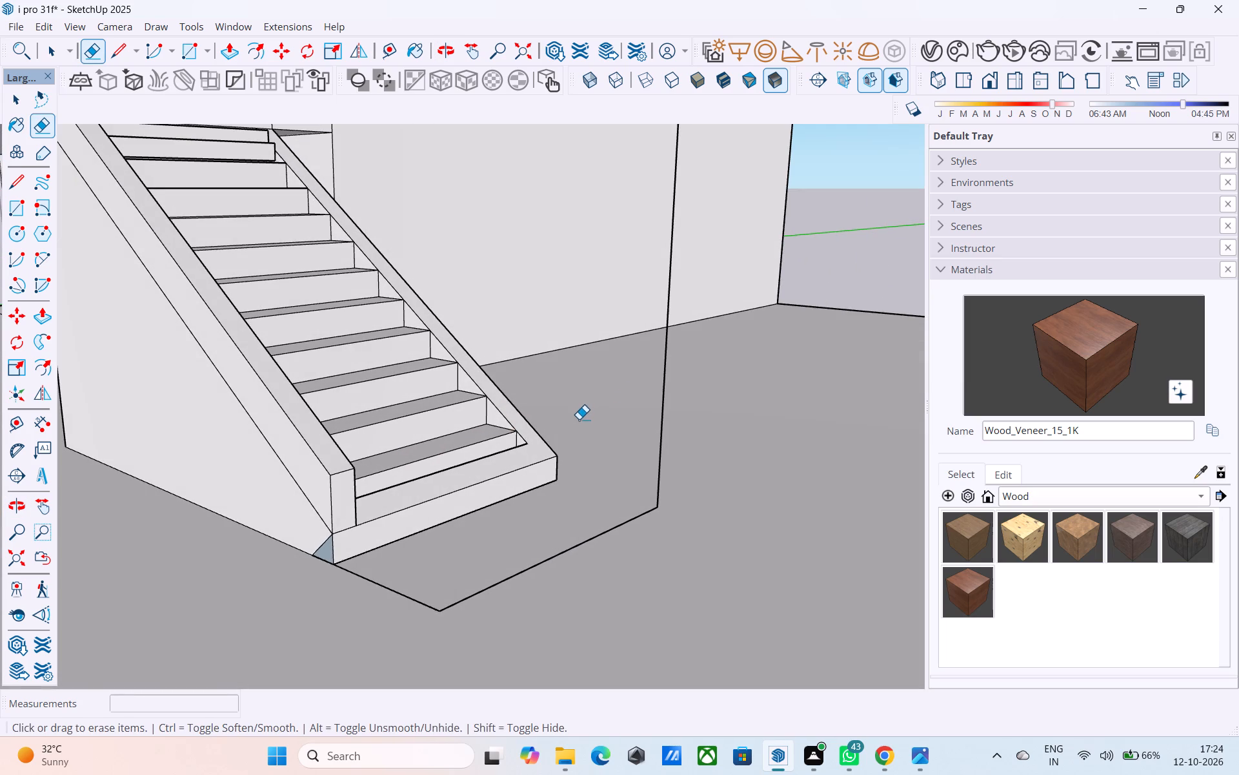
key("space")
scroll(505, 400, "up", 3)
middle_click_drag(502, 400, 448, 426)
left_click(478, 386)
scroll(487, 413, "down", 3)
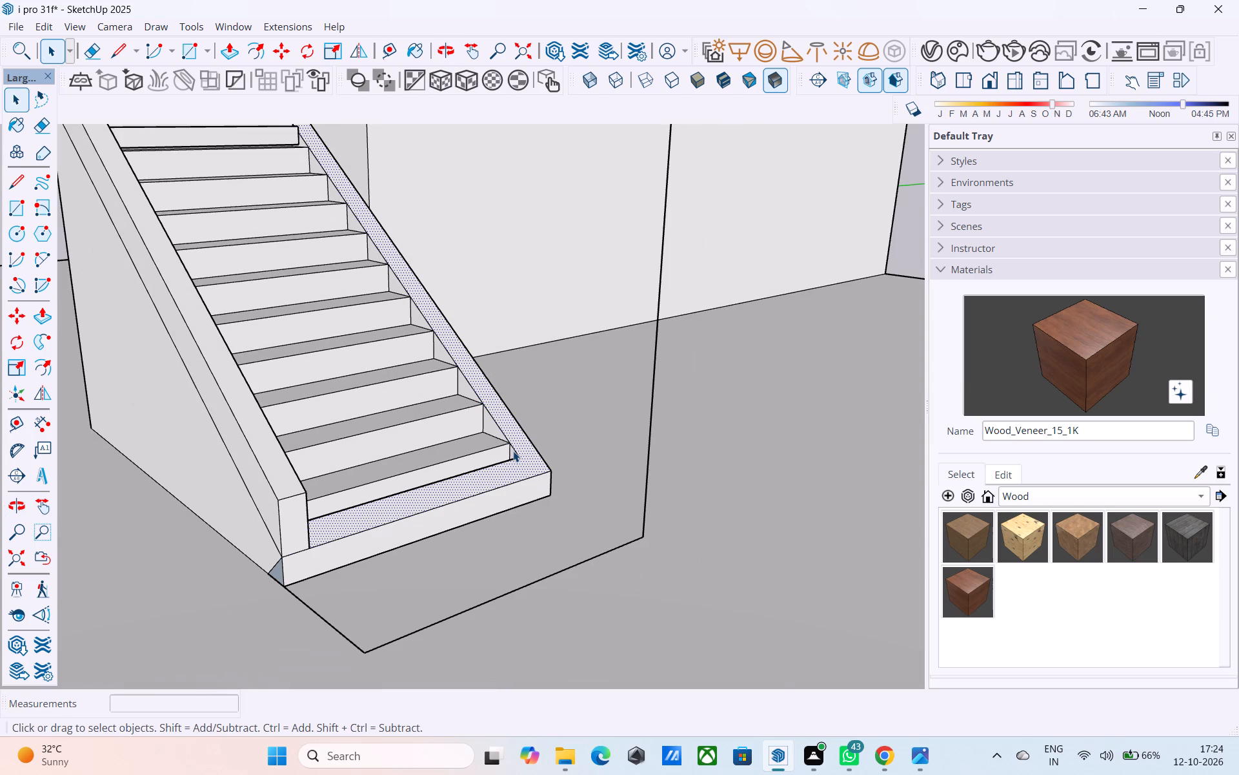
key("l")
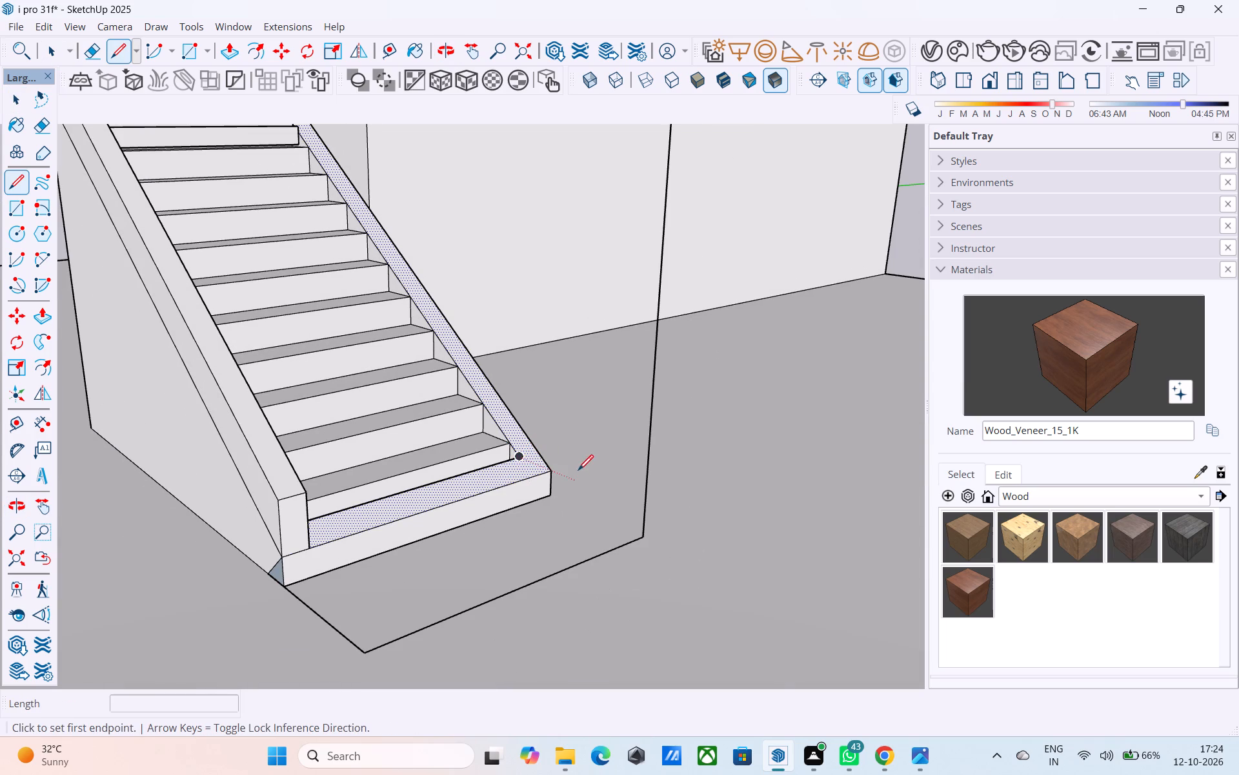
left_click(550, 468)
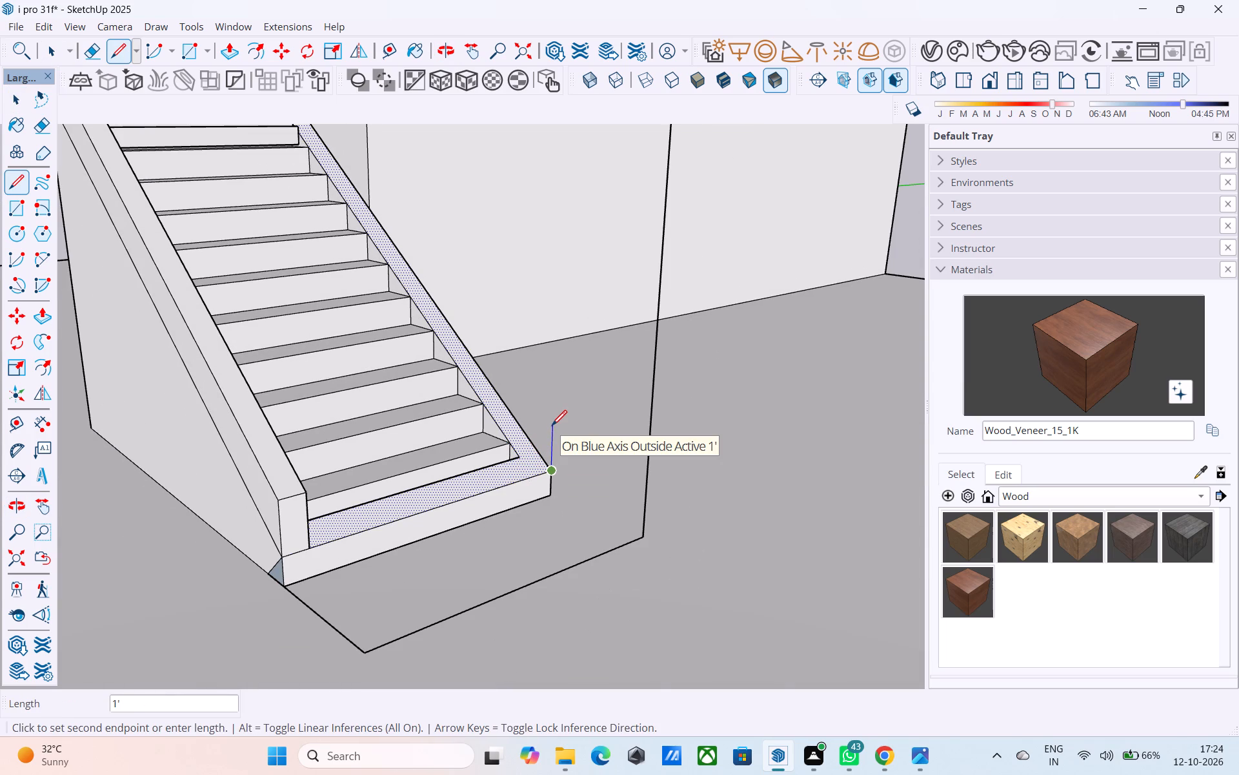
type("1'")
key("Return")
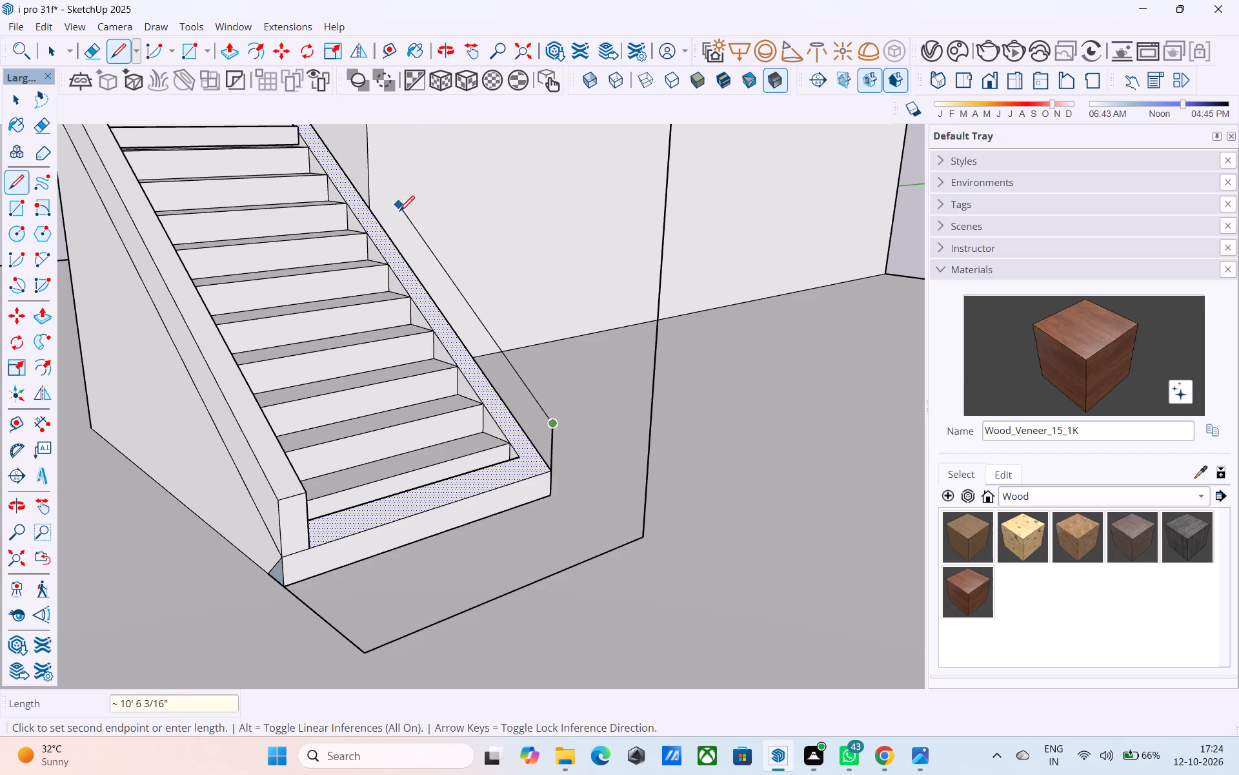
Draw a 1' vertical line up from the building-side stringer's top end and join it to the foot line with a slope about 11' 10" long.
scroll(466, 387, "down", 3)
scroll(395, 498, "down", 1)
key("l")
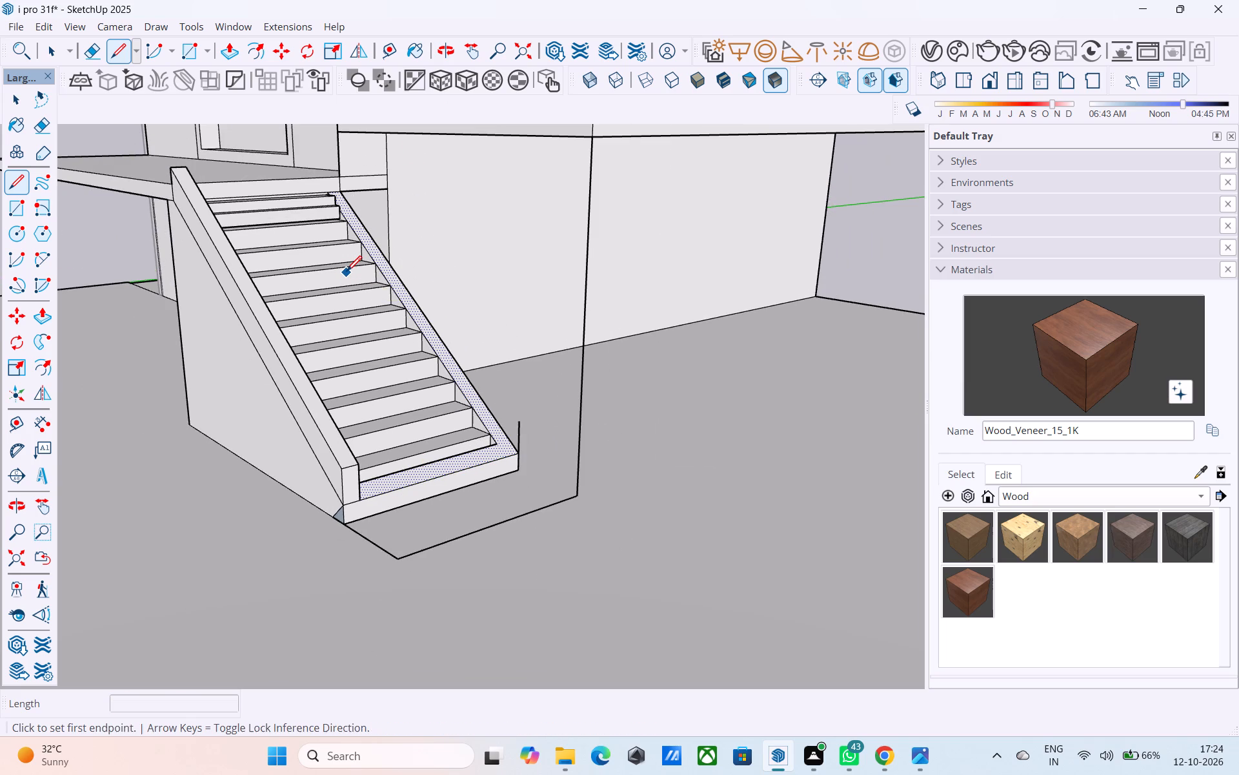
scroll(339, 275, "down", 4)
scroll(238, 138, "up", 7)
left_click(381, 296)
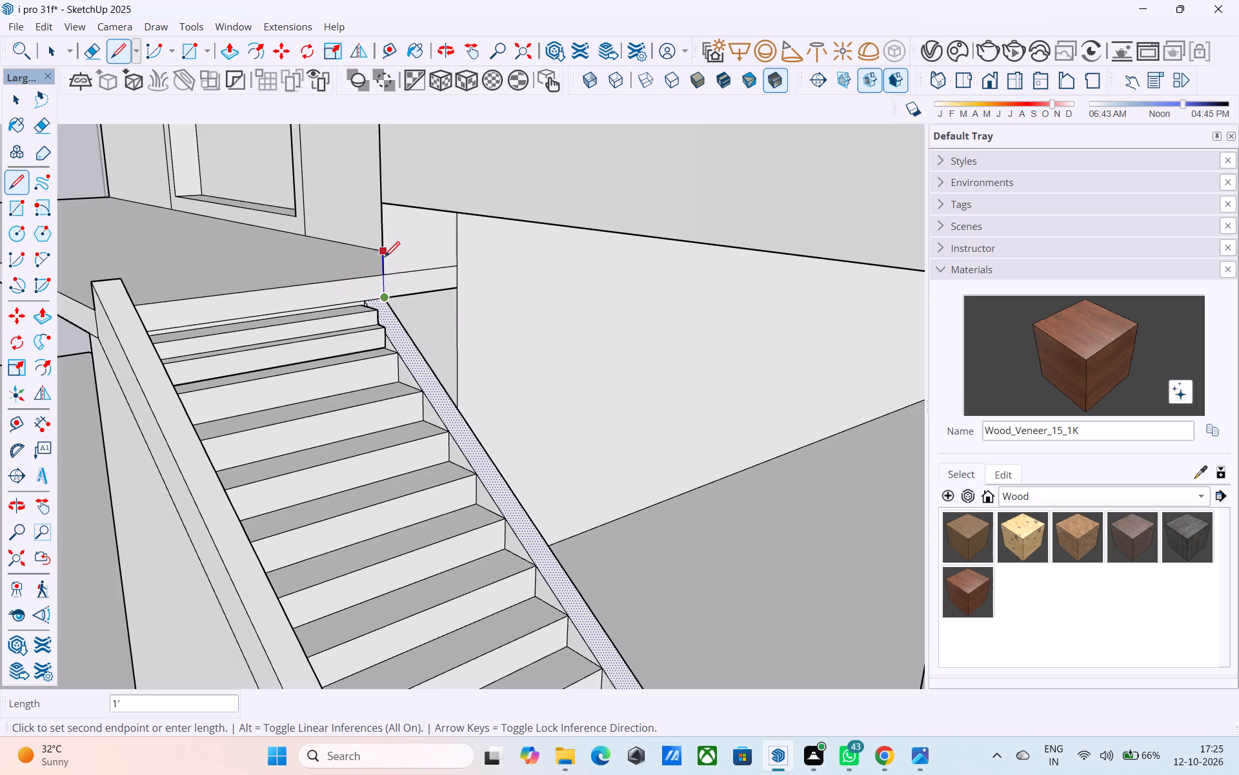
left_click(385, 257)
left_click(384, 253)
scroll(390, 238, "down", 6)
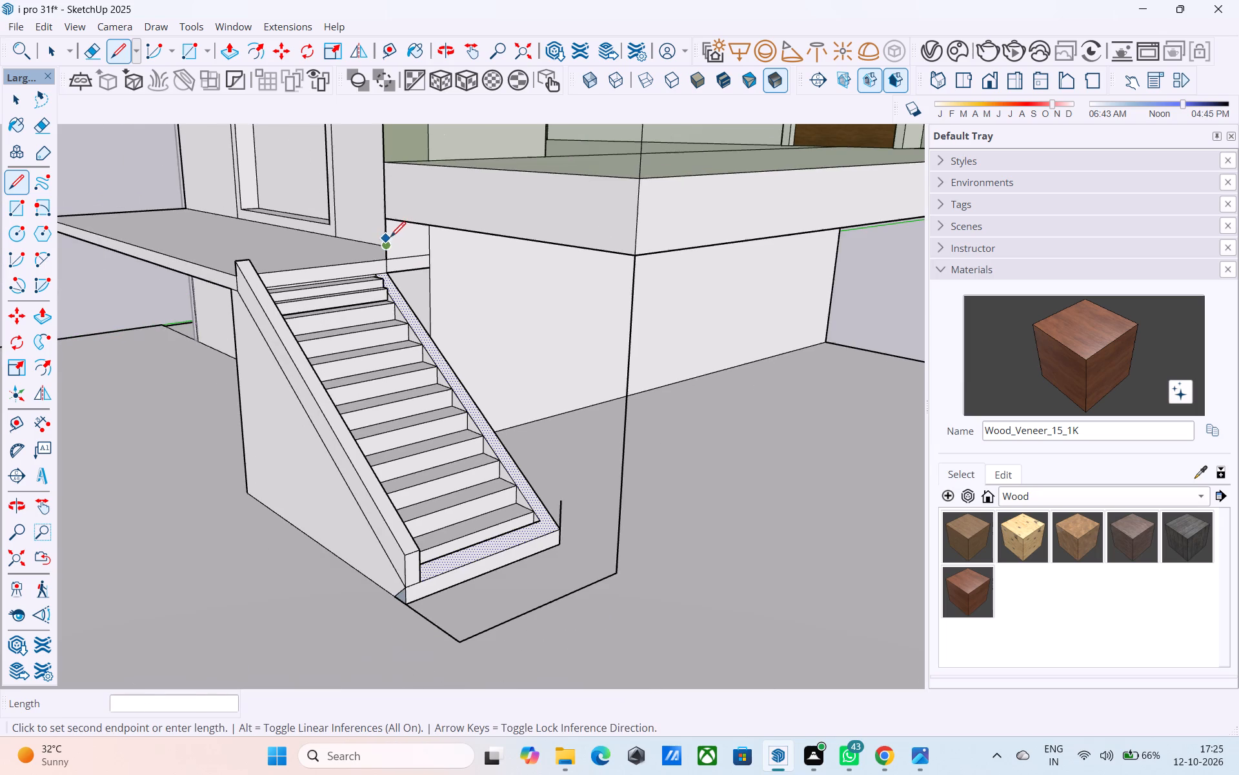
left_click(564, 504)
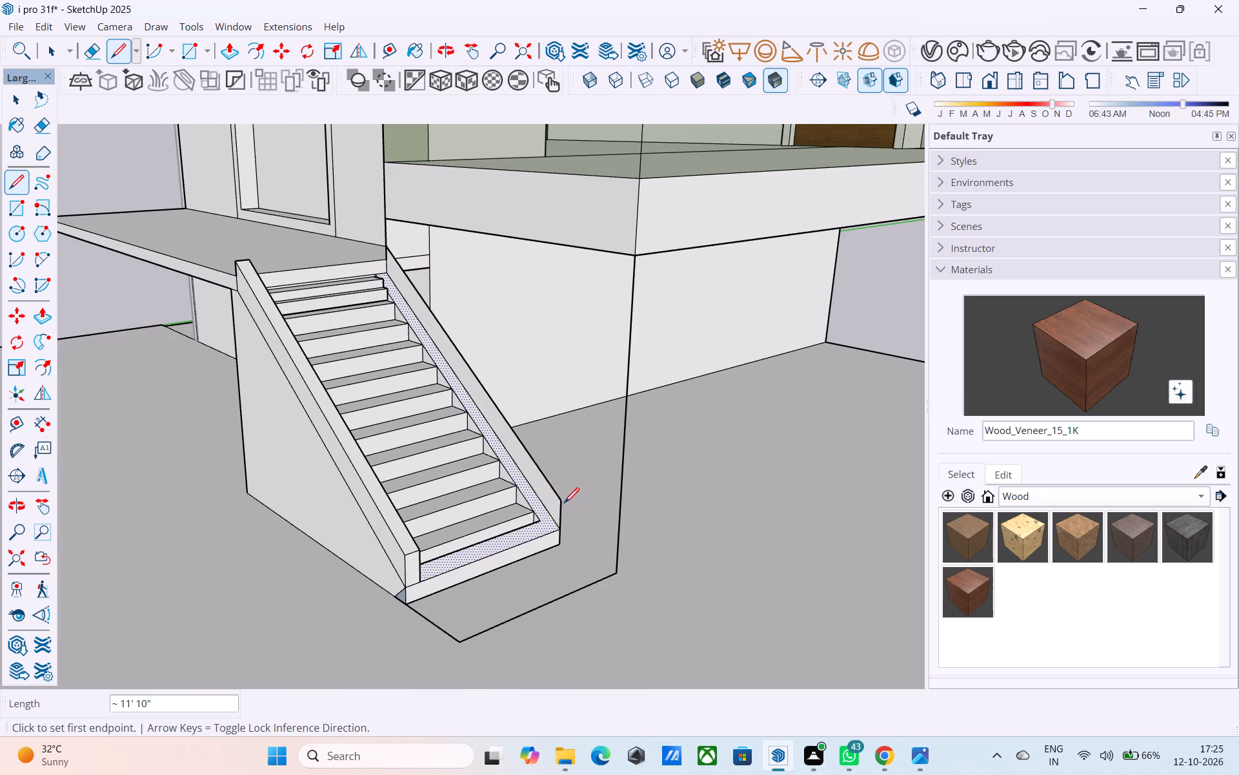
Push/Pull the new sloping side-wall face inward over the building-side stringer to give the raised wall its thickness.
key("space")
left_click(520, 455)
key("p")
left_click(520, 455)
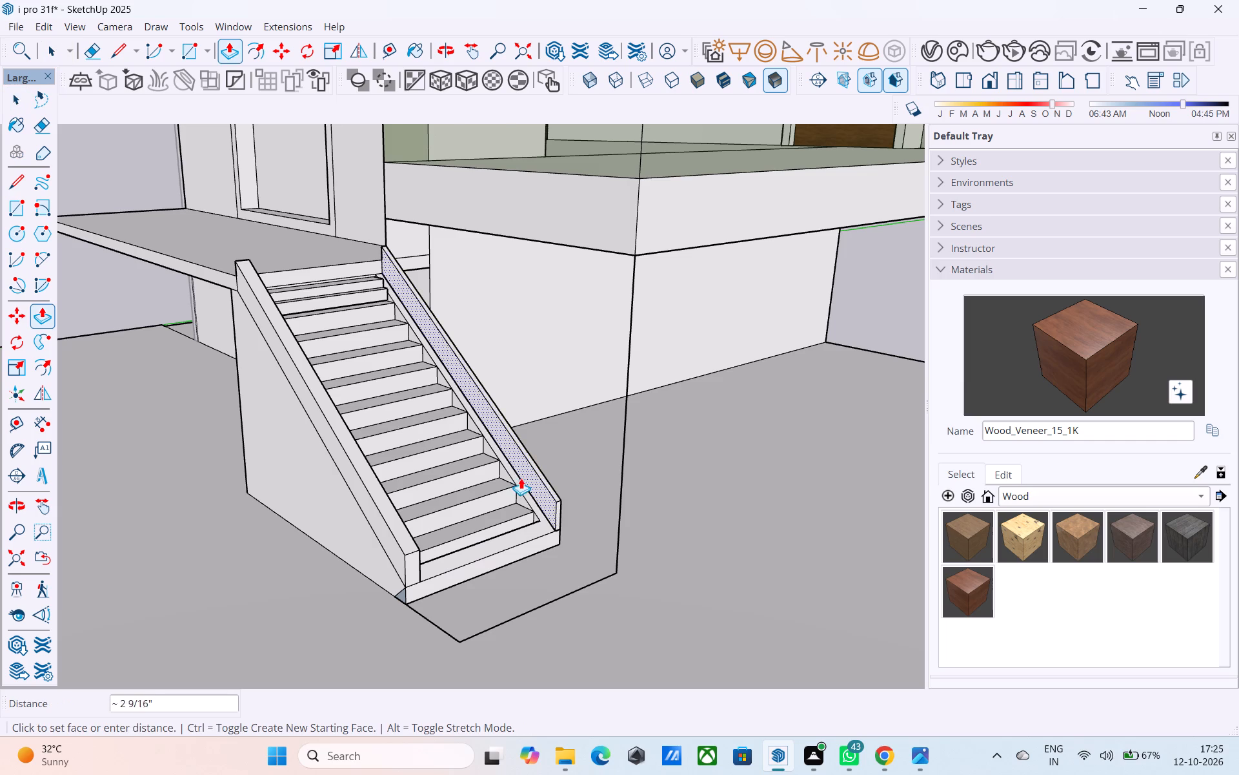
left_click(521, 483)
key("space")
Reverse the large triangular face under the staircase's building-side wall.
scroll(501, 466, "down", 2)
middle_click_drag(495, 467, 307, 441)
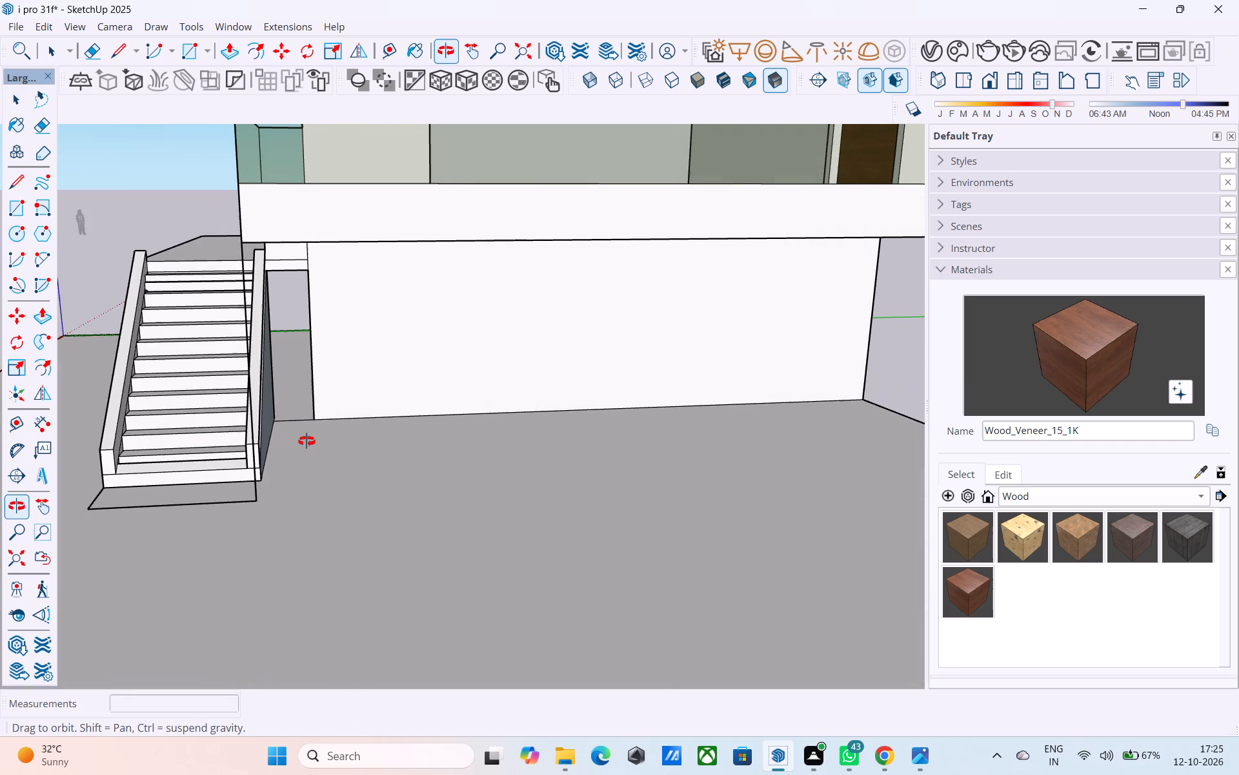
middle_click_drag(307, 441, 995, 466)
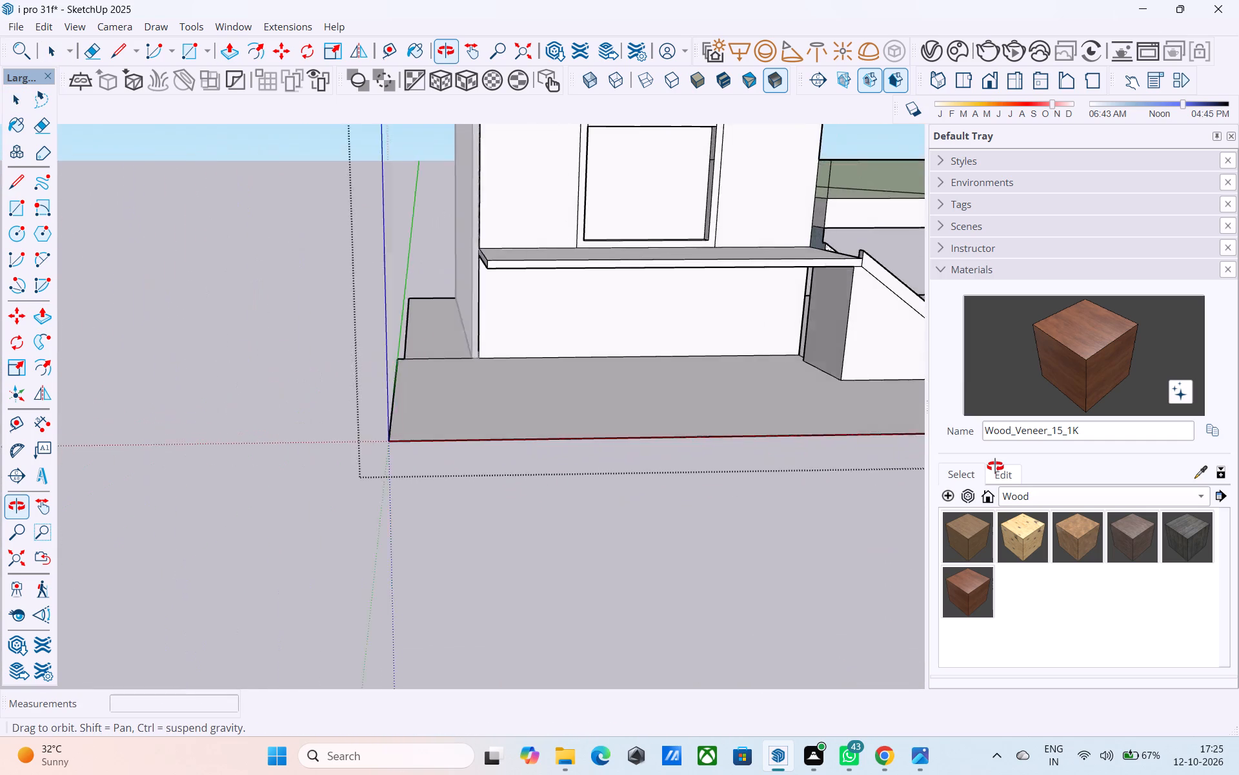
middle_click_drag(995, 466, 365, 434)
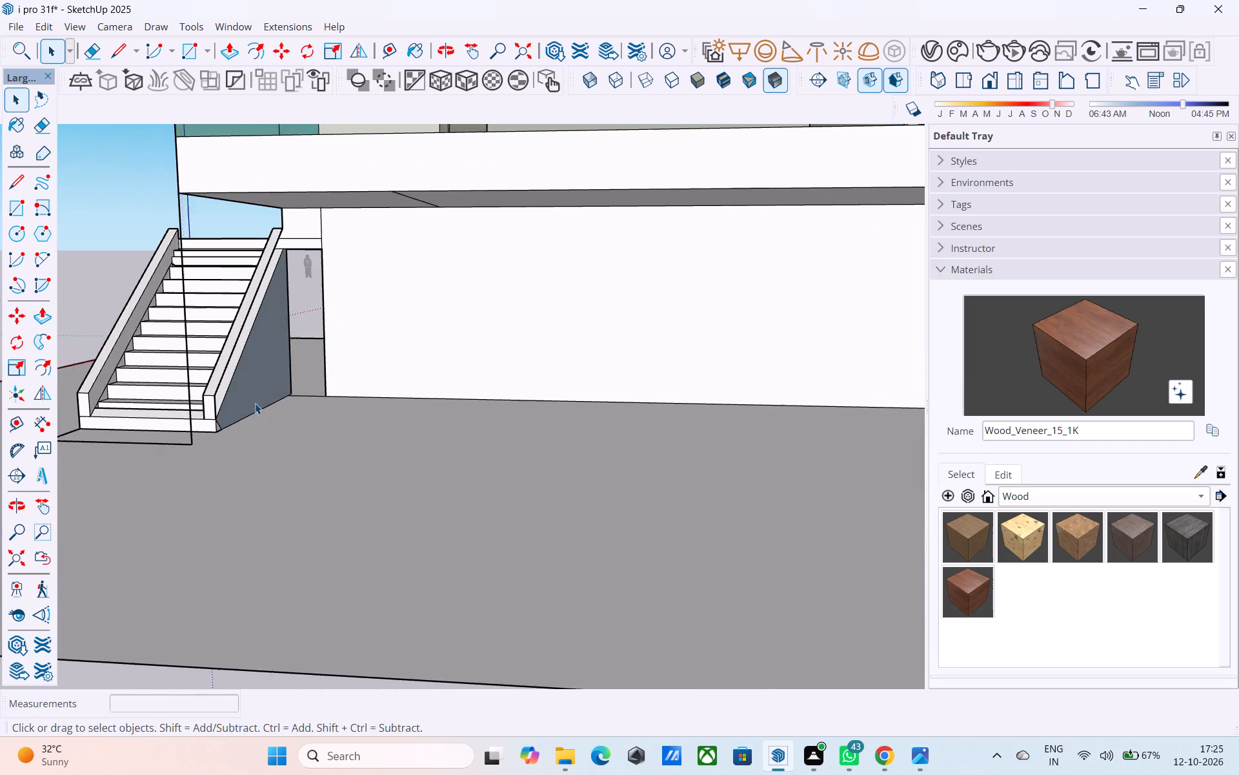
scroll(252, 402, "up", 3)
key("space")
left_click(247, 391)
right_click(247, 391)
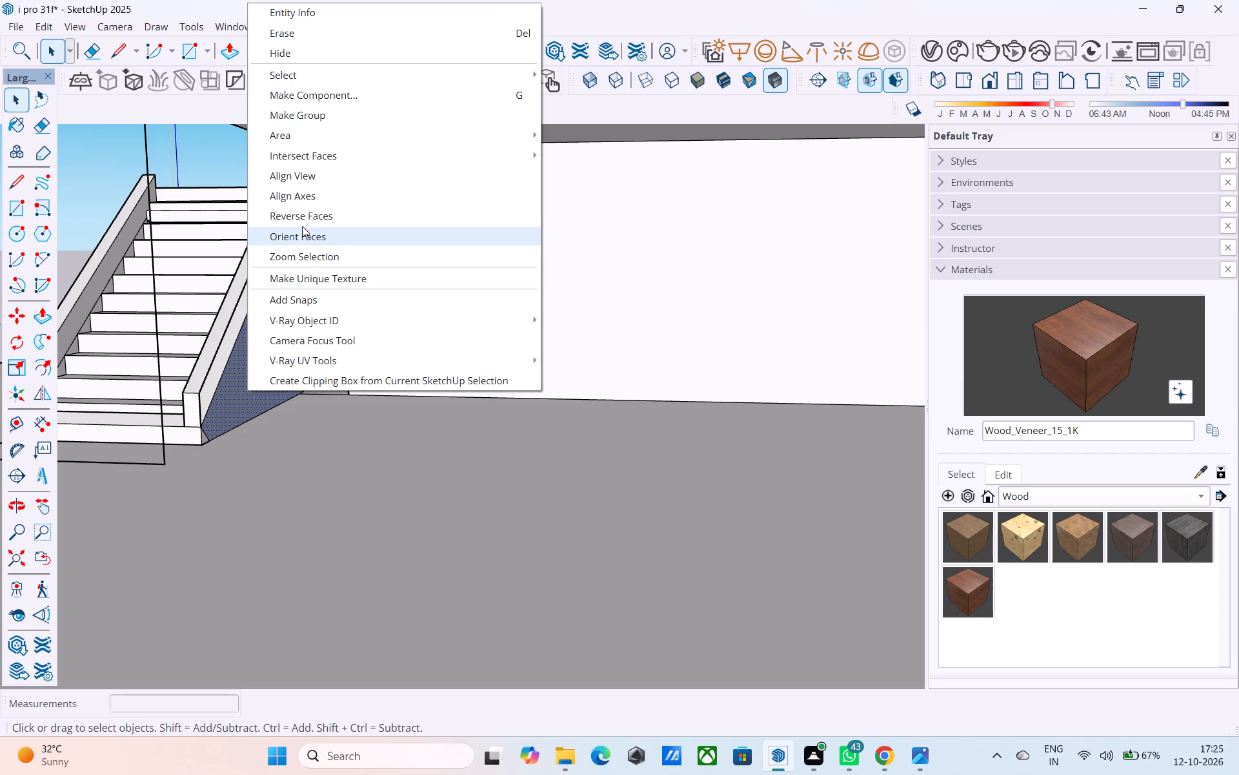
left_click(295, 216)
Erase the leftover short edges at the foot of the staircase's building-side and outer side faces.
scroll(206, 463, "up", 4)
key("e")
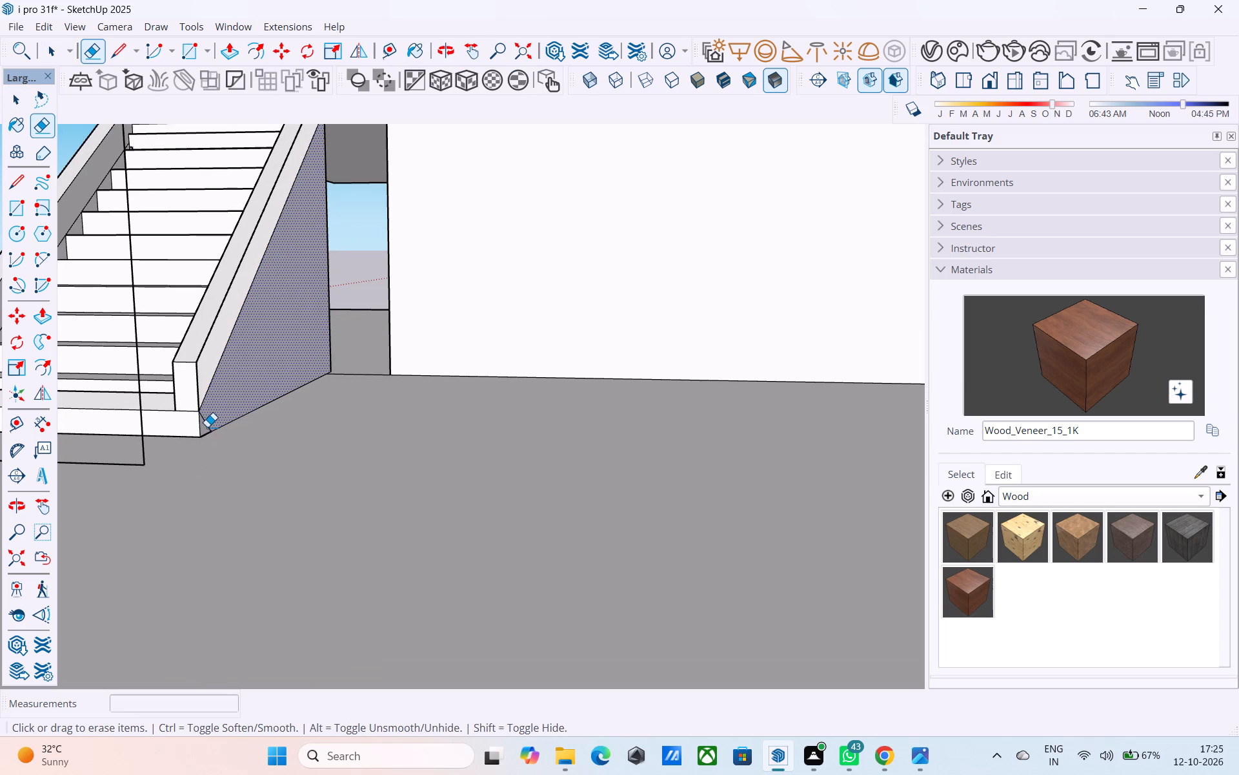
left_click(208, 426)
scroll(441, 385, "down", 6)
middle_click_drag(307, 411, 593, 434)
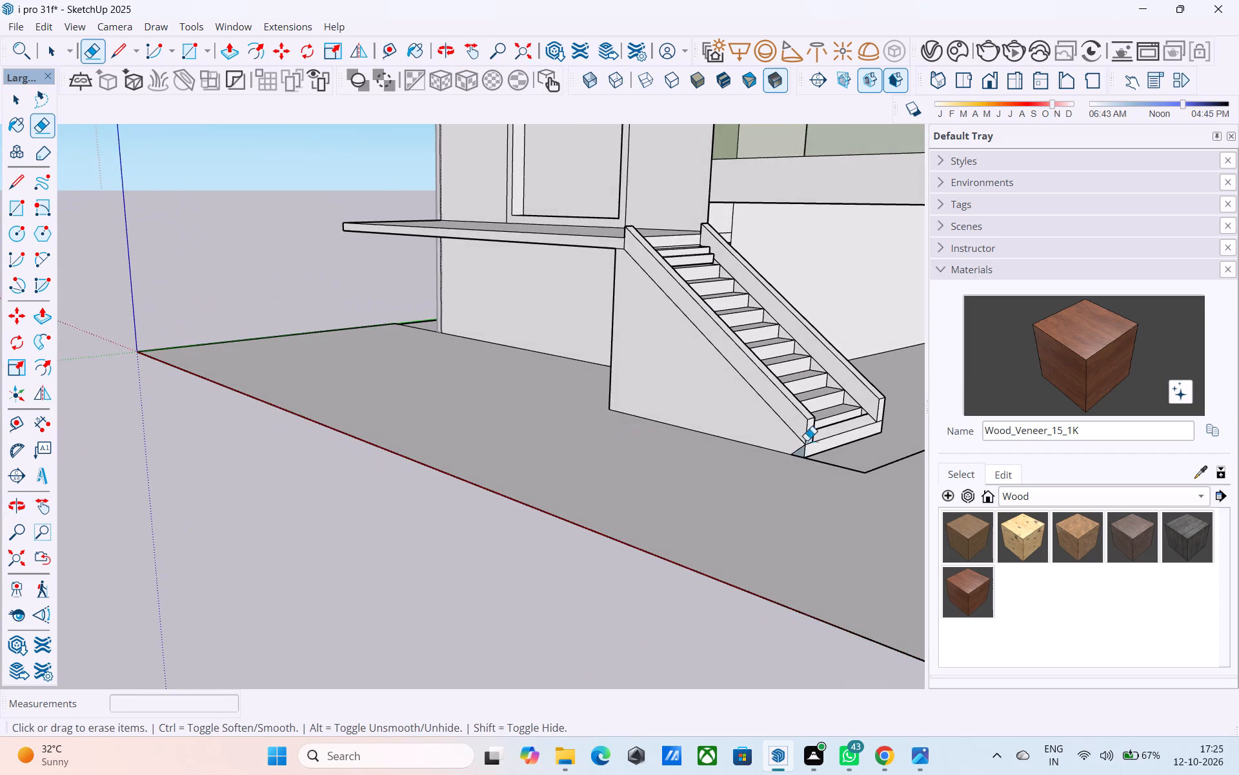
scroll(826, 463, "up", 10)
left_click(788, 436)
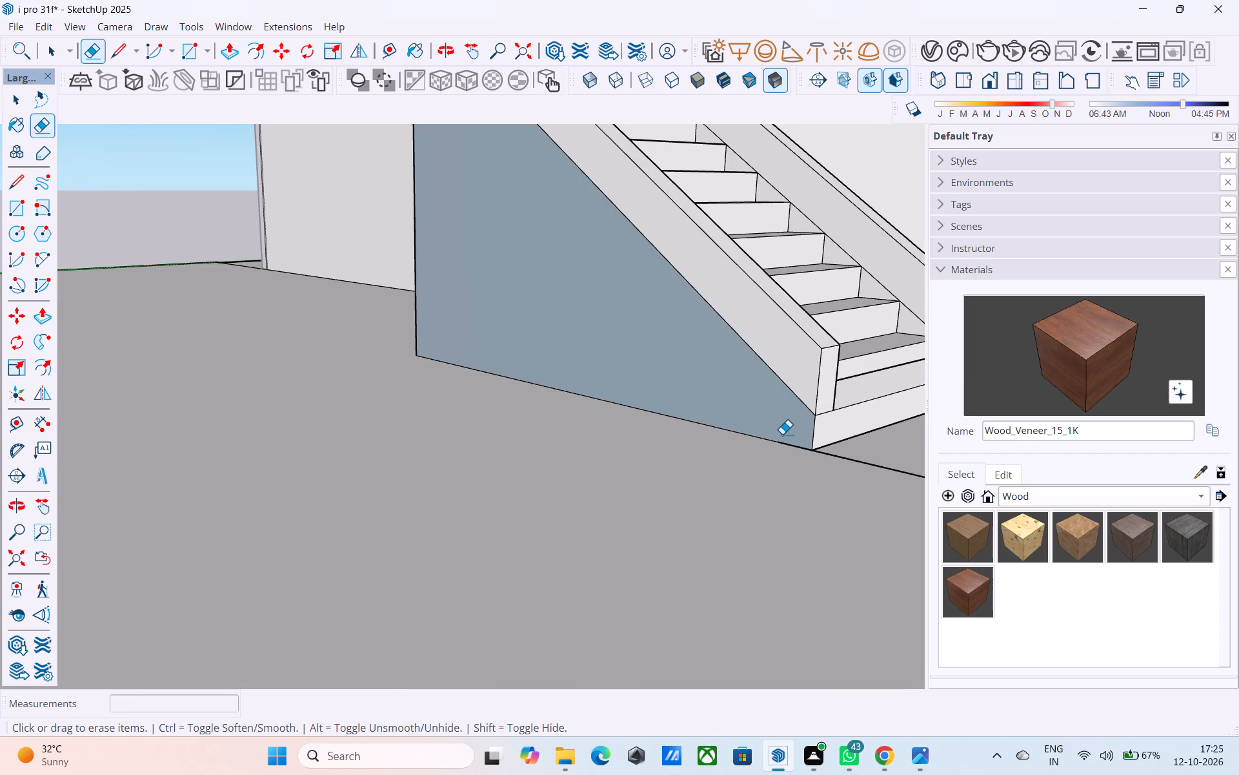
Reverse the large triangular face under the staircase's outer side wall.
key("space")
left_click(760, 417)
right_click(754, 410)
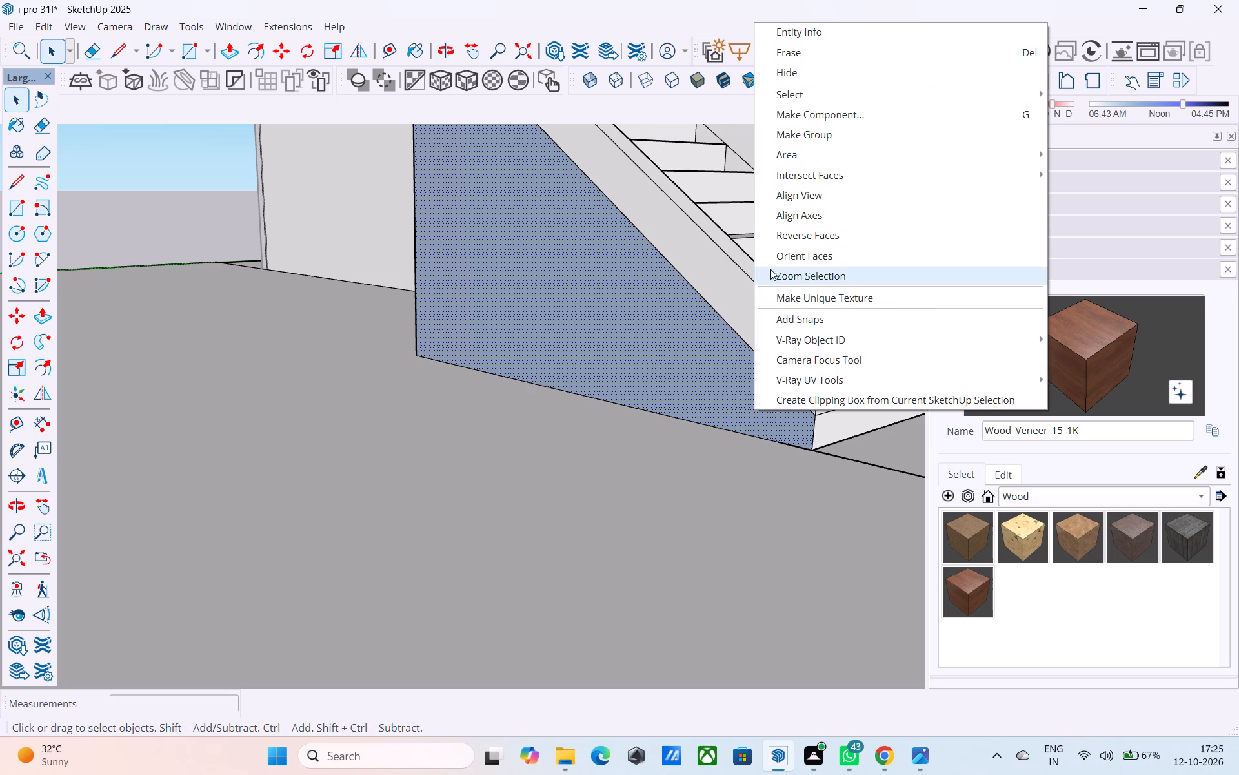
left_click(796, 237)
scroll(235, 402, "down", 5)
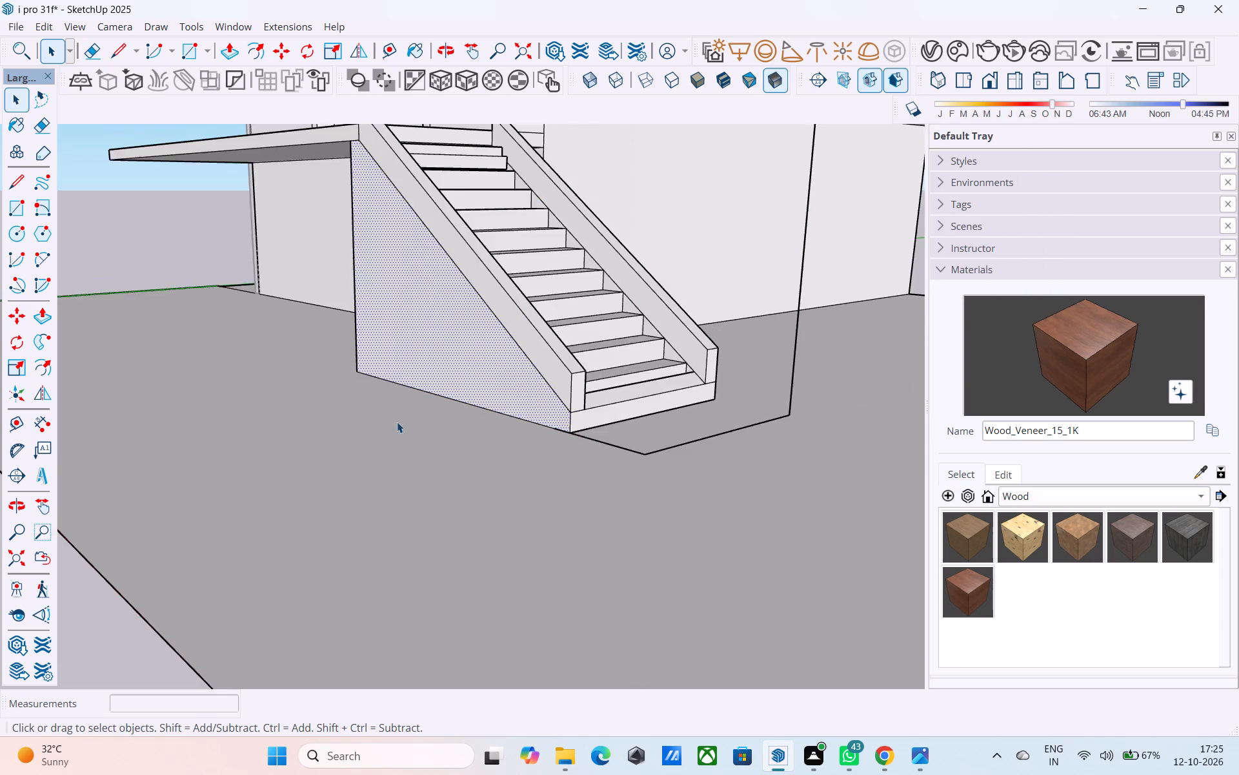
Draw a 22' 6" by 7' 9" vertical rectangle filling the lower terrace opening beneath the upper balcony.
middle_click_drag(406, 420, 475, 418)
scroll(478, 431, "down", 6)
middle_click_drag(470, 460, 397, 582)
scroll(397, 581, "up", 1)
scroll(397, 553, "down", 6)
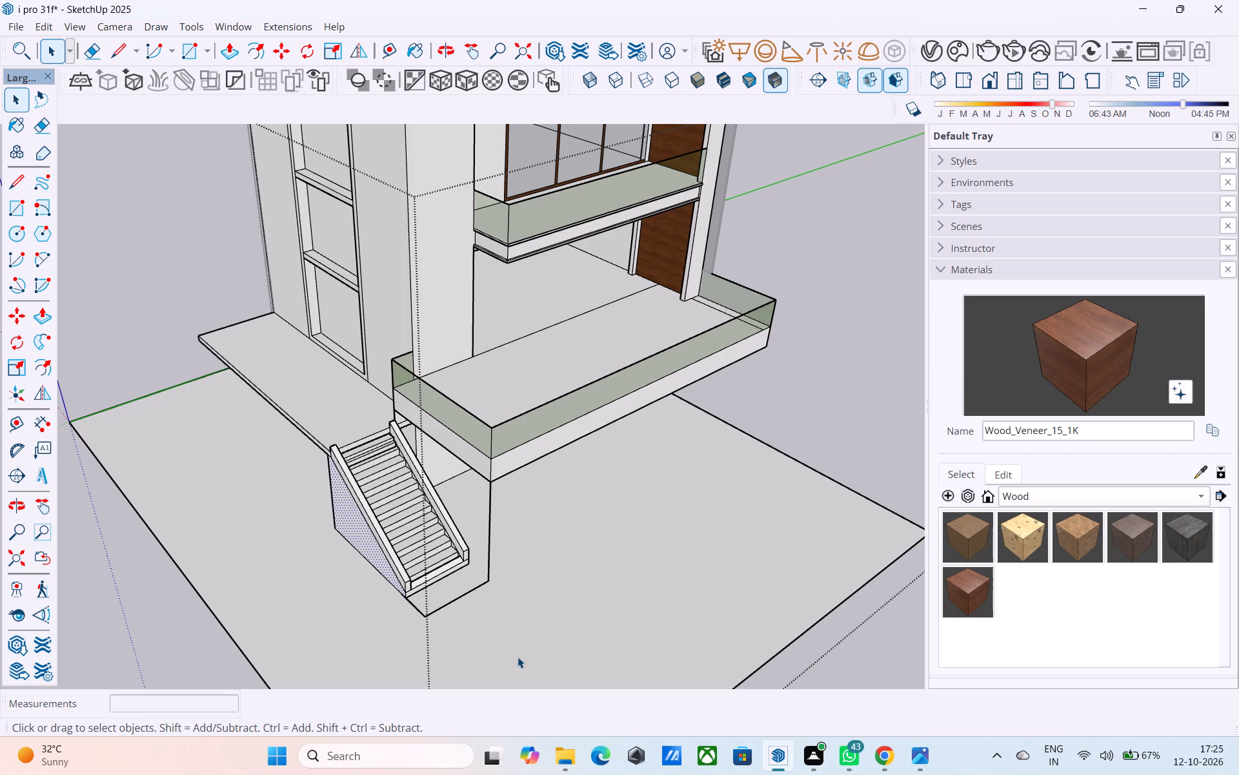
scroll(560, 694, "down", 3)
scroll(620, 721, "down", 1)
middle_click_drag(639, 645, 207, 517)
middle_click_drag(310, 340, 335, 391)
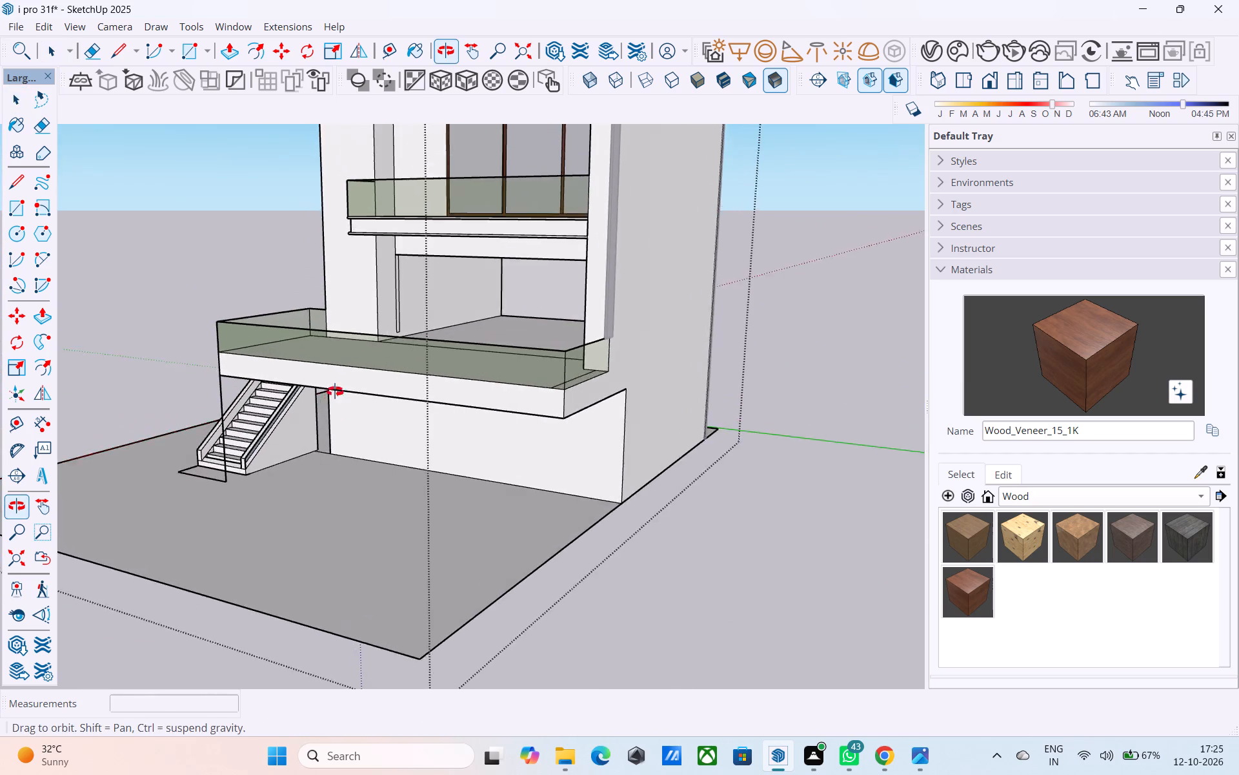
middle_click_drag(335, 391, 353, 375)
scroll(344, 382, "up", 7)
middle_click_drag(400, 344, 371, 493, "shift")
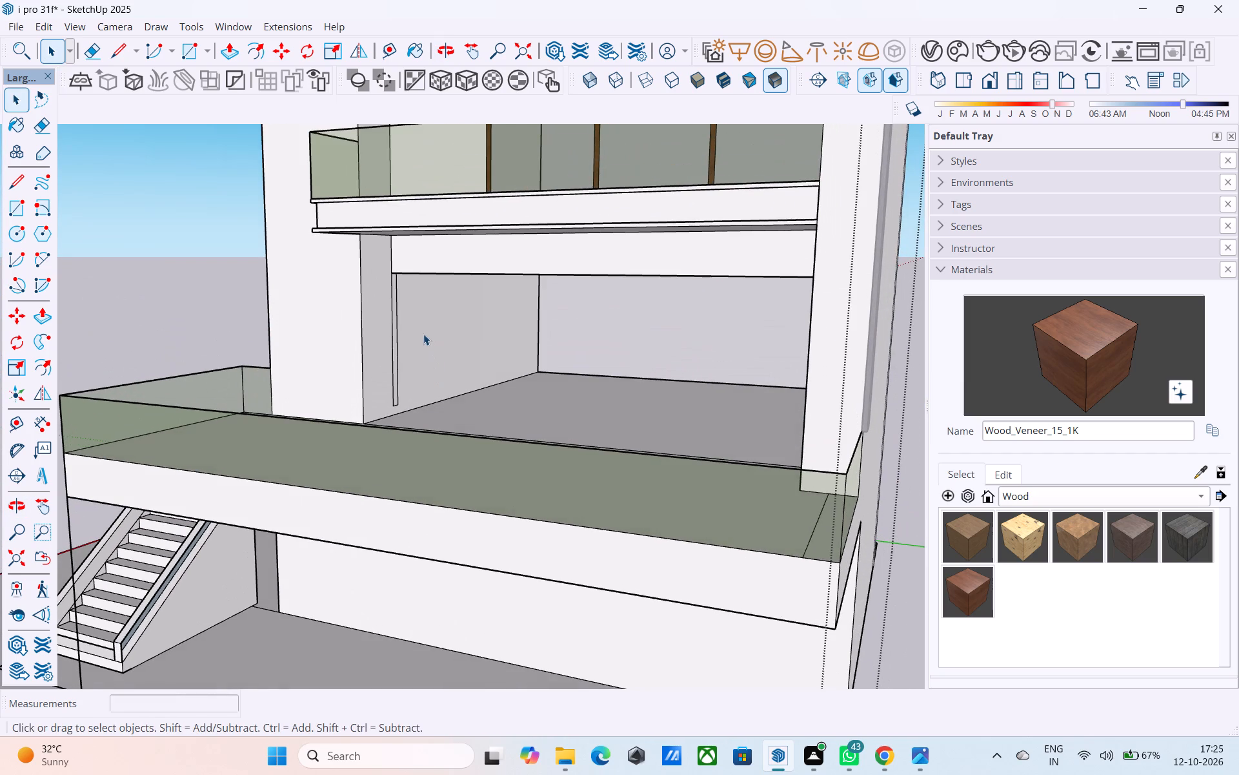
middle_click_drag(423, 332, 419, 357)
scroll(419, 357, "up", 3)
key("r")
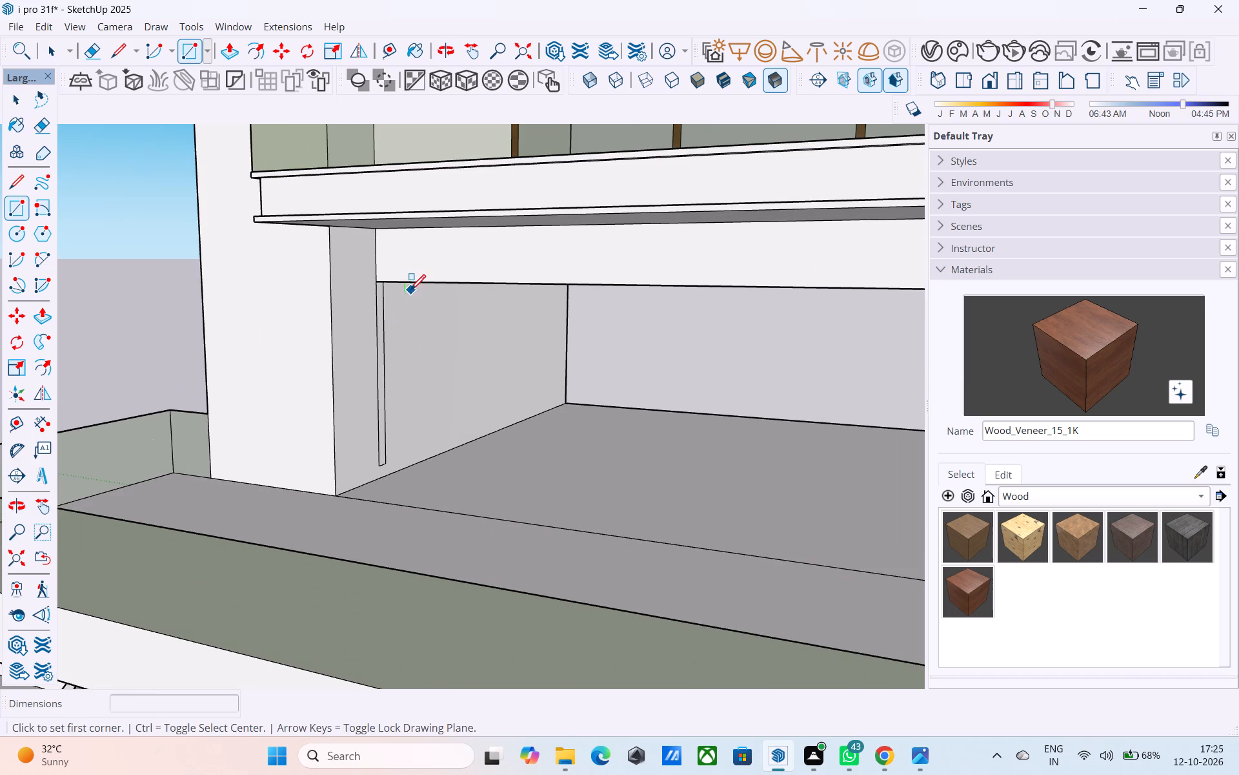
left_click(379, 282)
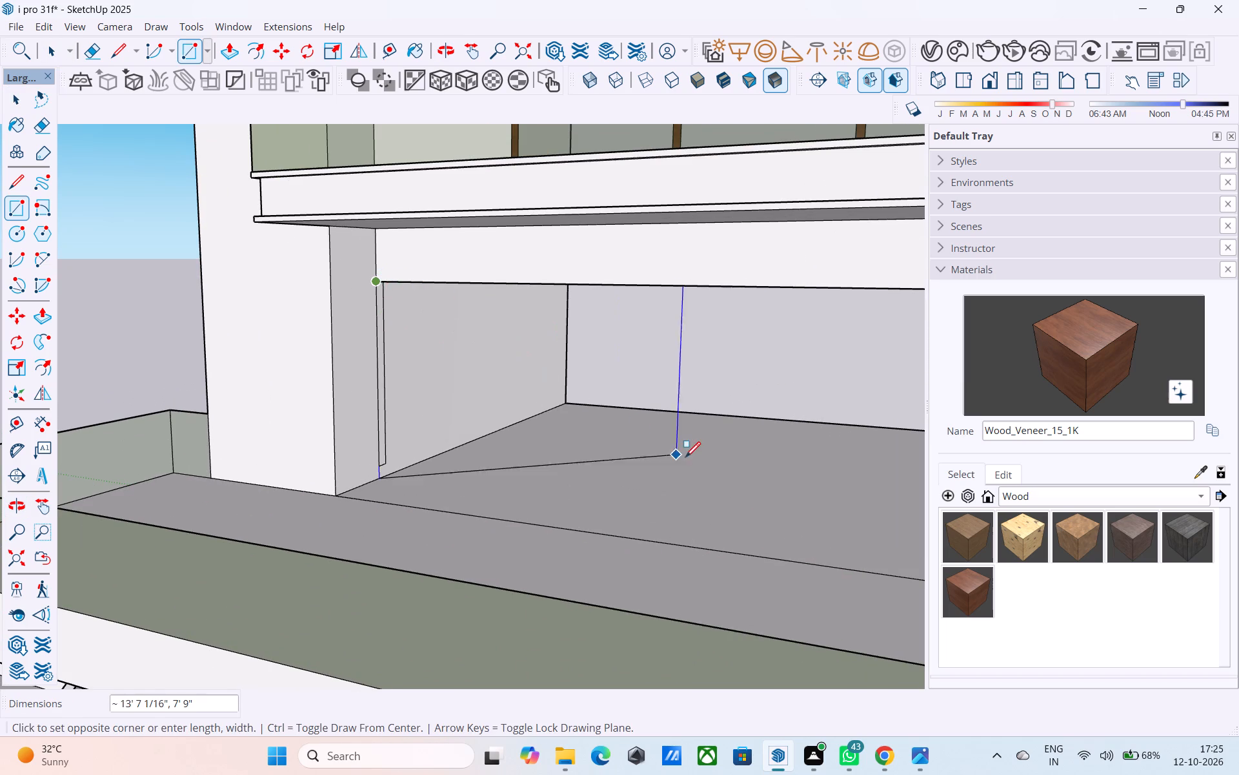
middle_click_drag(645, 435, 884, 475)
scroll(800, 409, "up", 4)
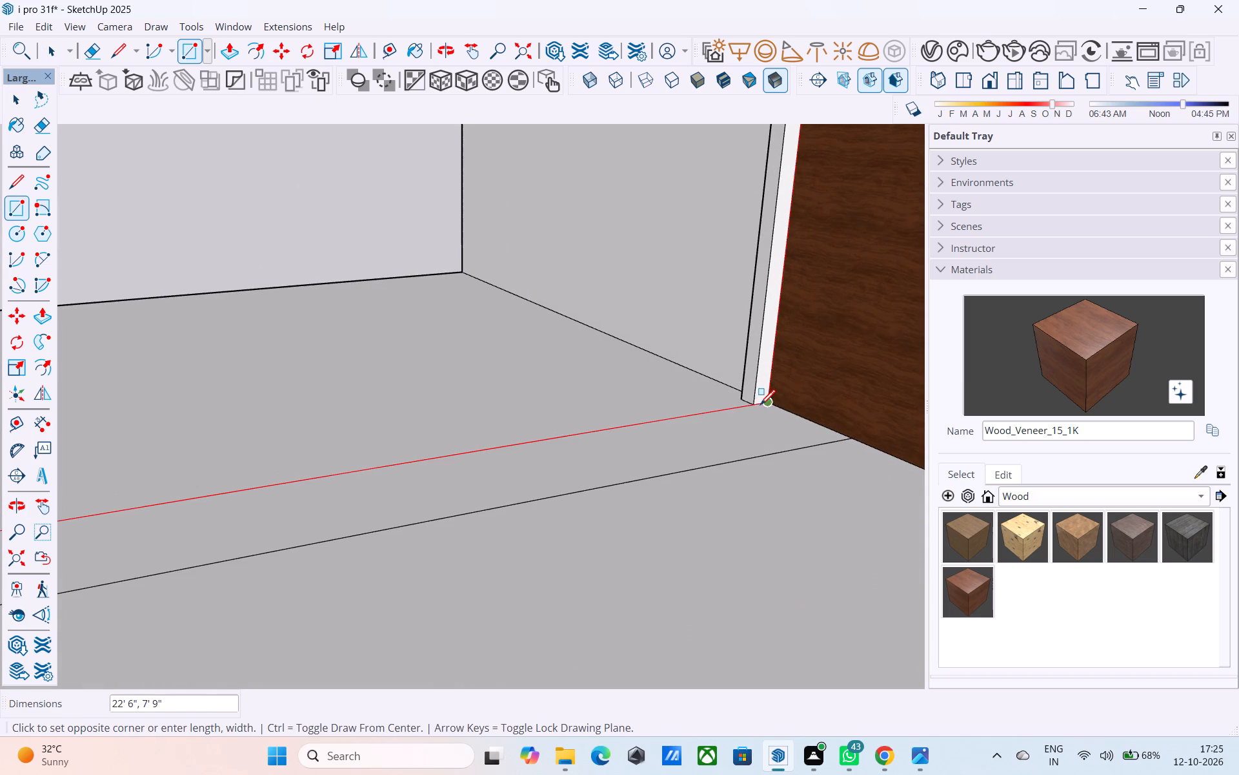
scroll(762, 406, "down", 4)
left_click(760, 406)
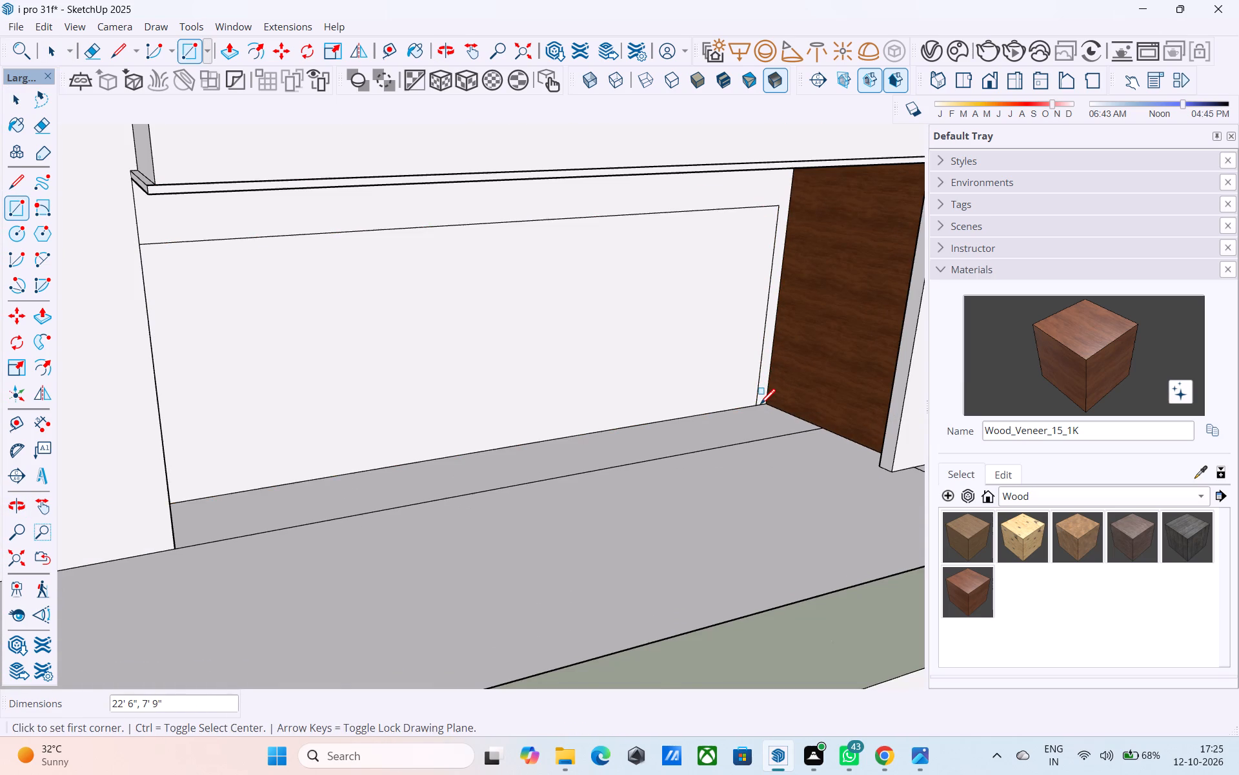
Copy the lower opening's stair-side vertical edge to its far side and divide the spacing by 4 for evenly spaced dividers.
scroll(760, 406, "down", 4)
middle_click_drag(760, 406, 611, 420, "shift")
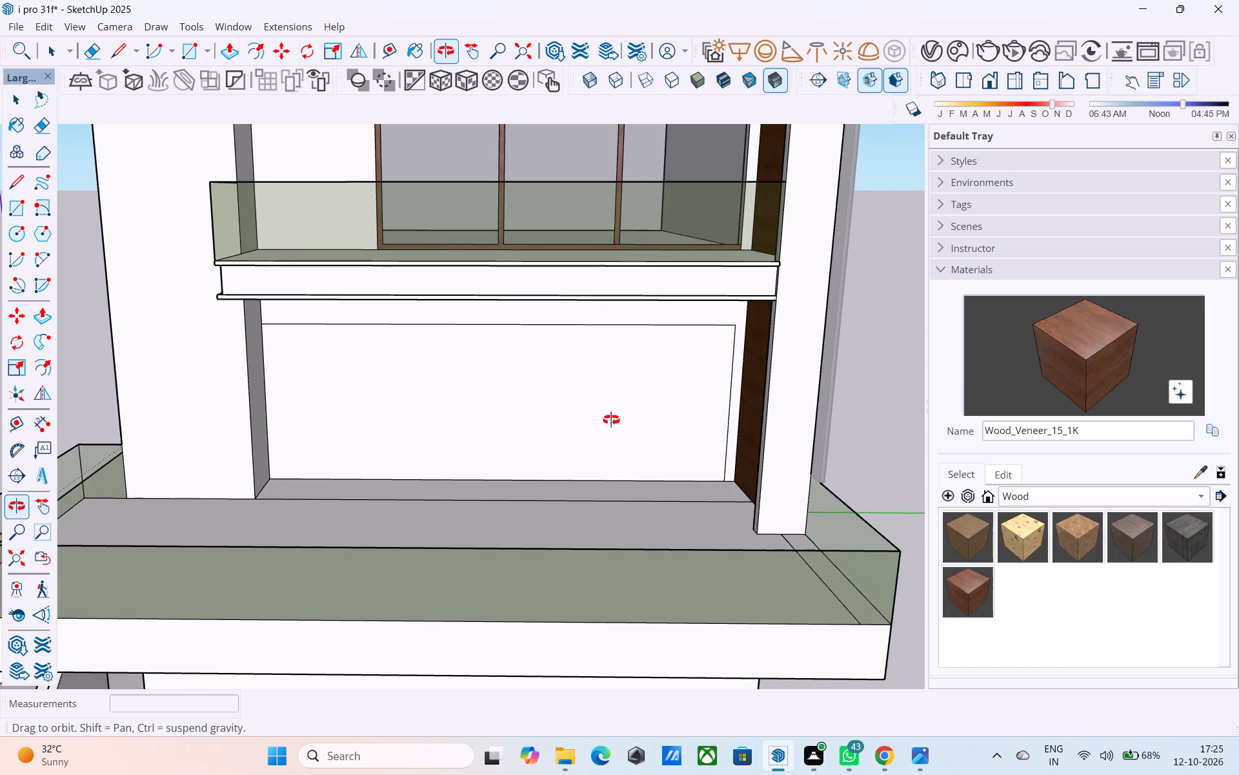
middle_click_drag(611, 420, 712, 427, "shift")
key("space")
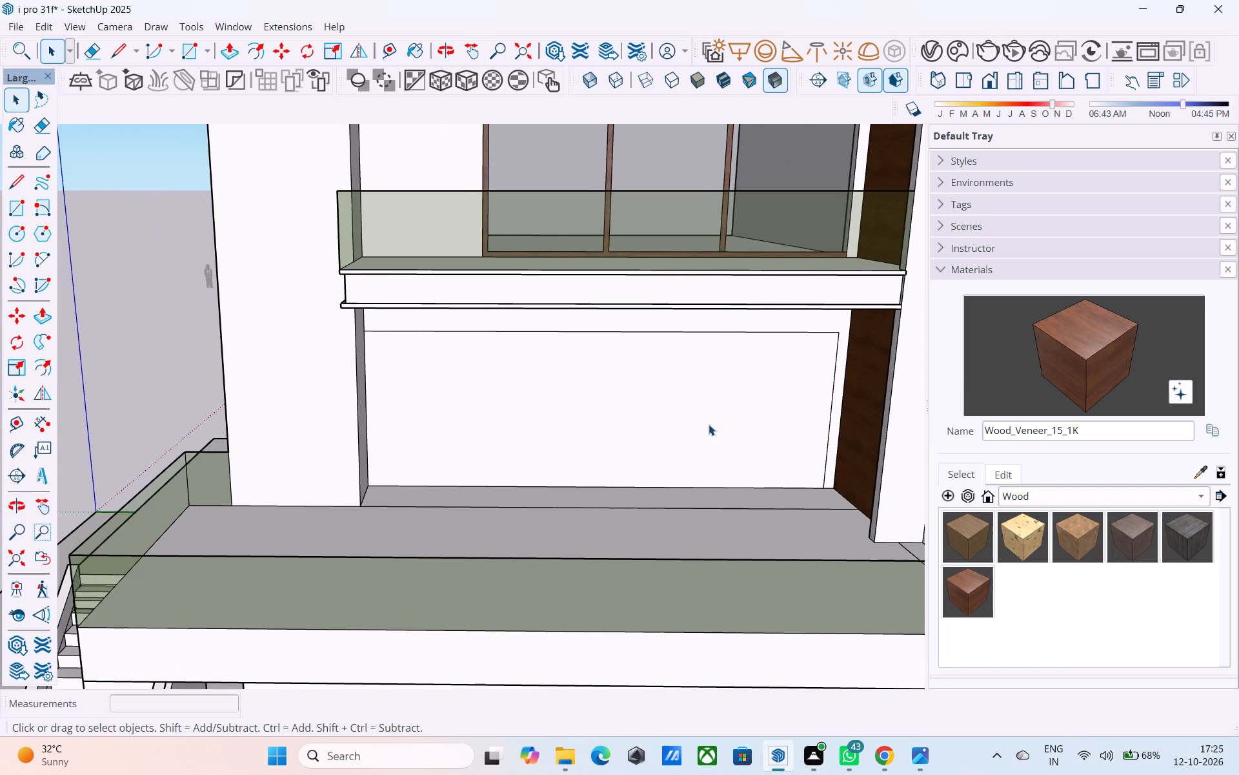
middle_click_drag(709, 423, 632, 436)
scroll(632, 446, "down", 7)
middle_click_drag(626, 462, 738, 497, "shift")
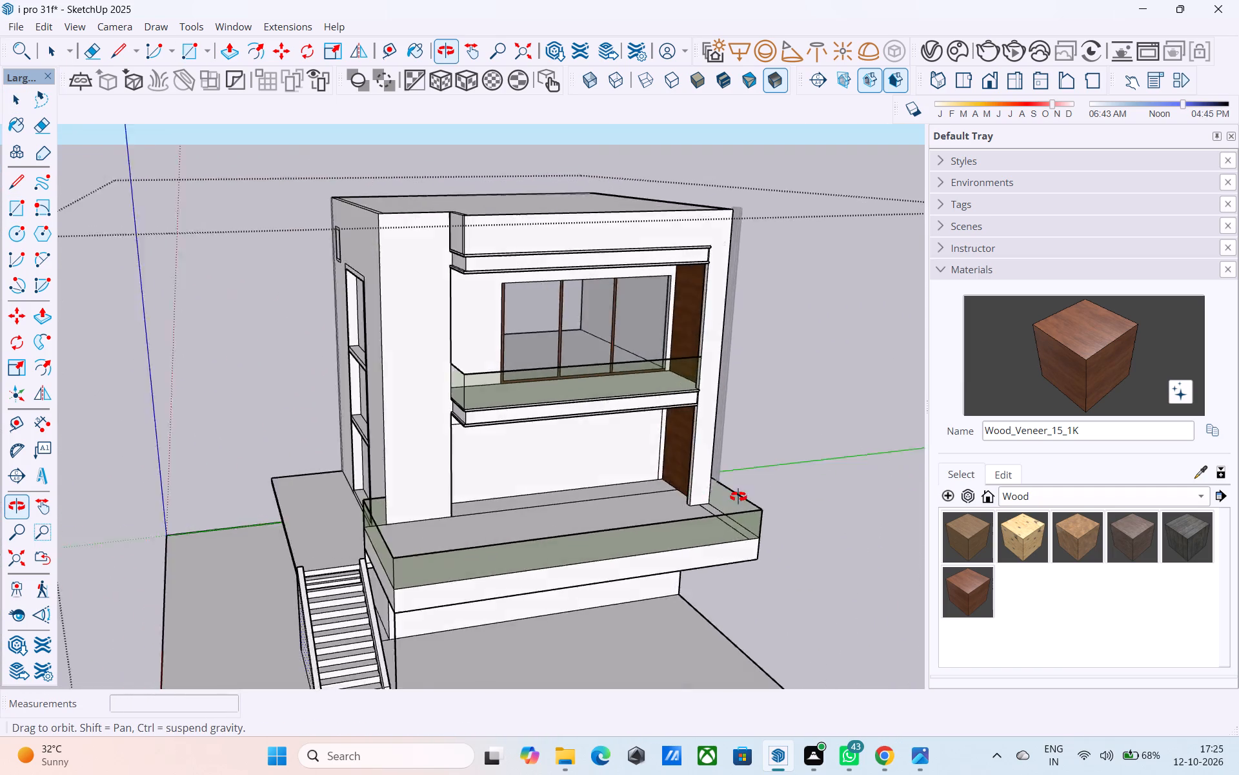
middle_click_drag(738, 497, 458, 439, "shift")
scroll(505, 449, "up", 5)
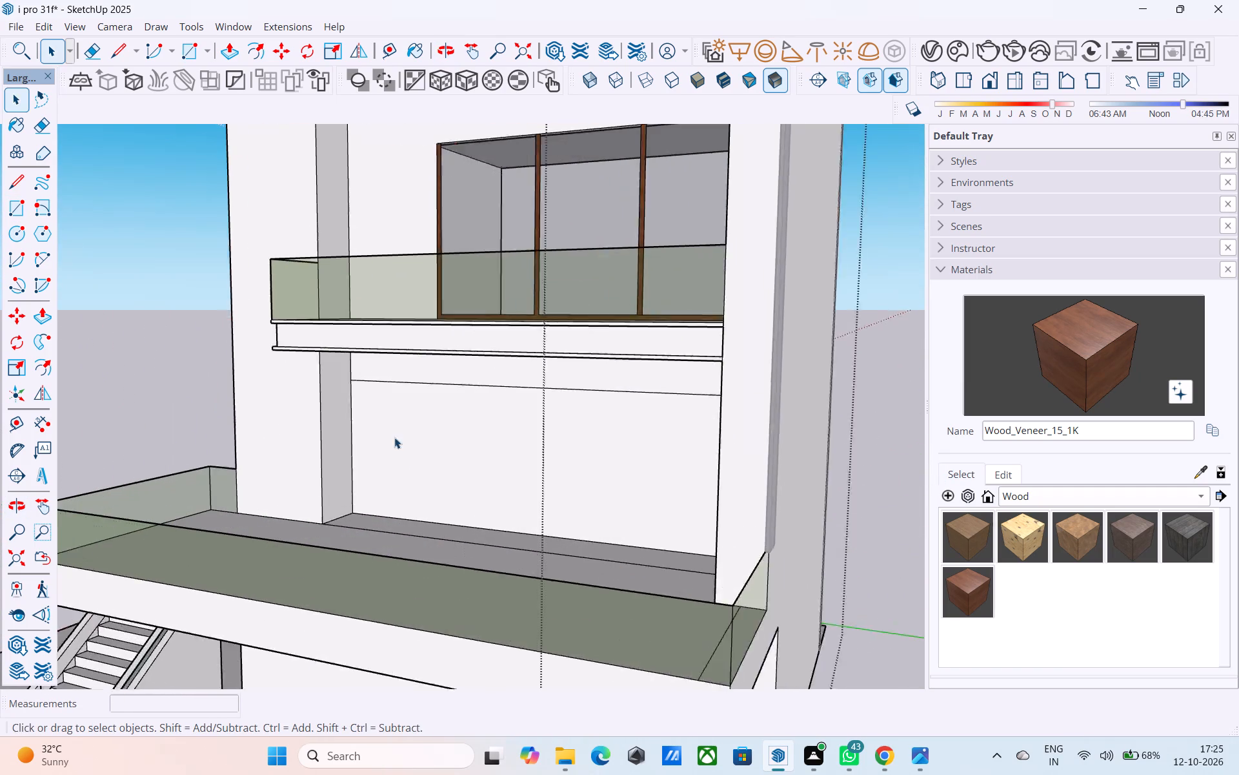
scroll(394, 437, "up", 2)
left_click(344, 418)
key("m")
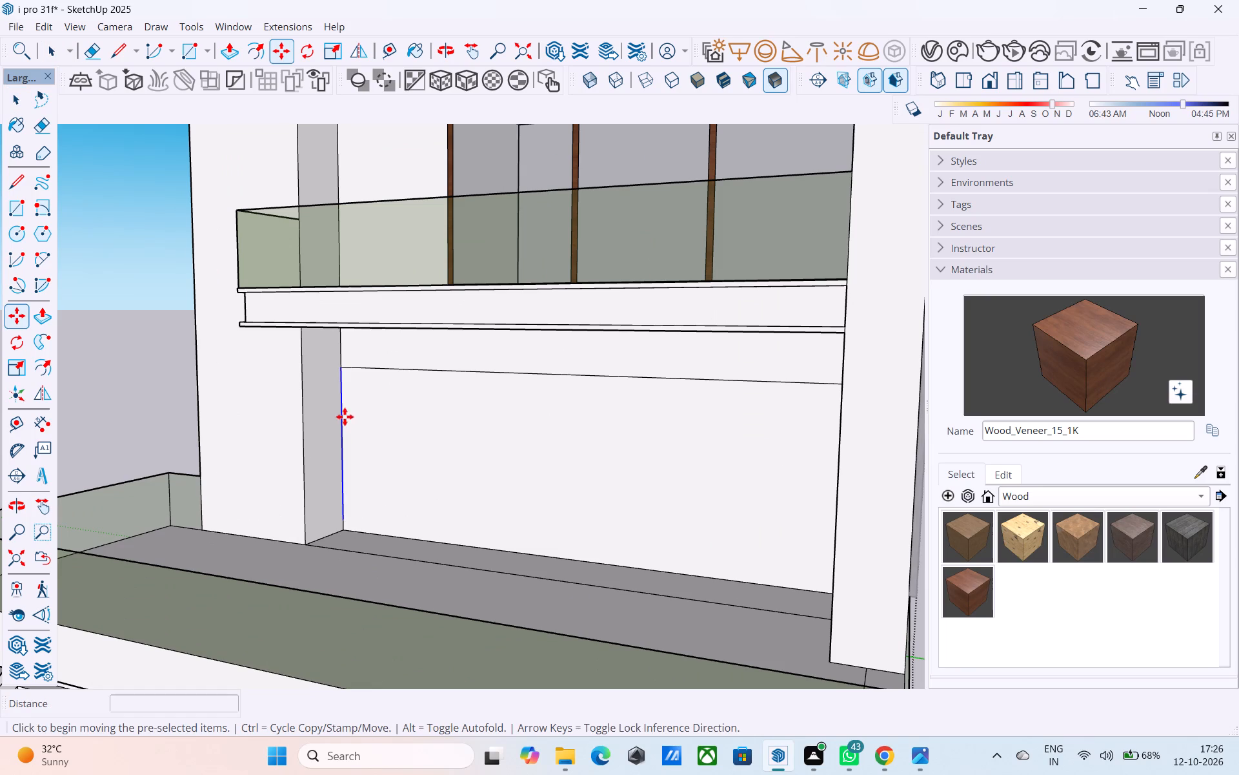
left_click(345, 372)
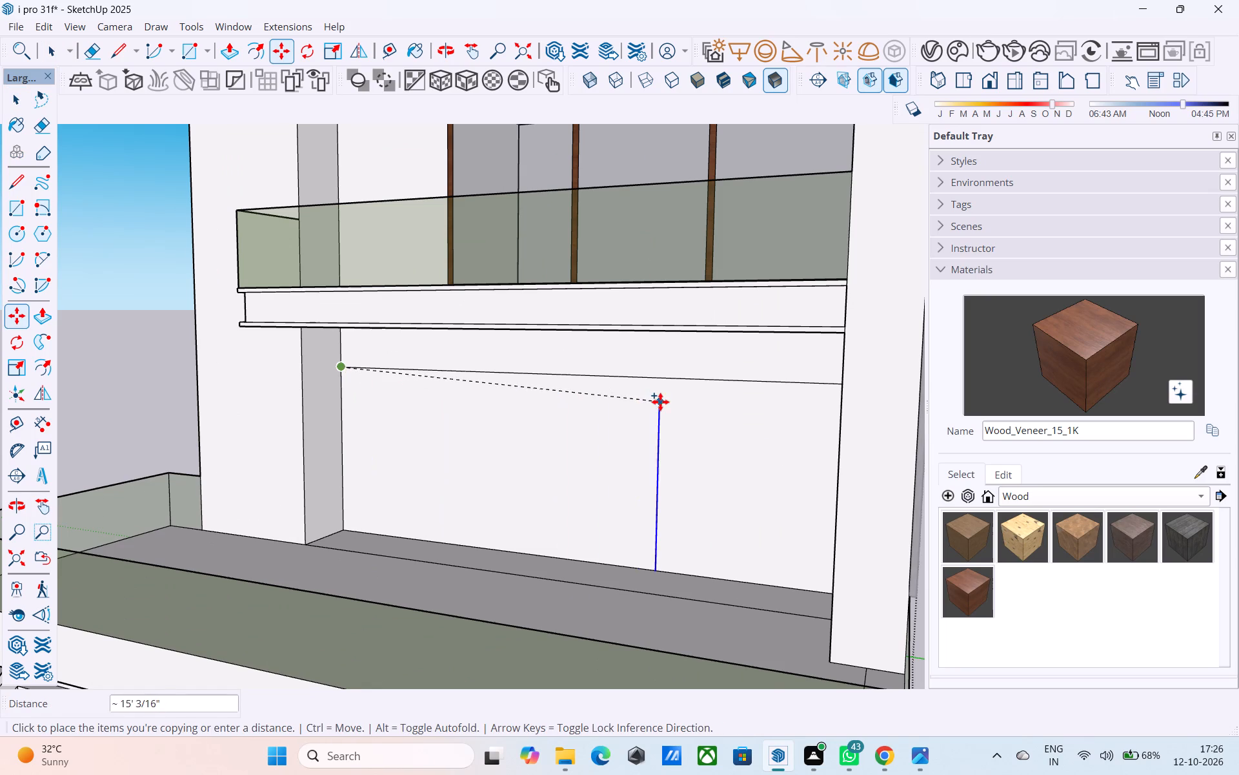
middle_click_drag(658, 402, 803, 408, "shift")
scroll(751, 397, "up", 4)
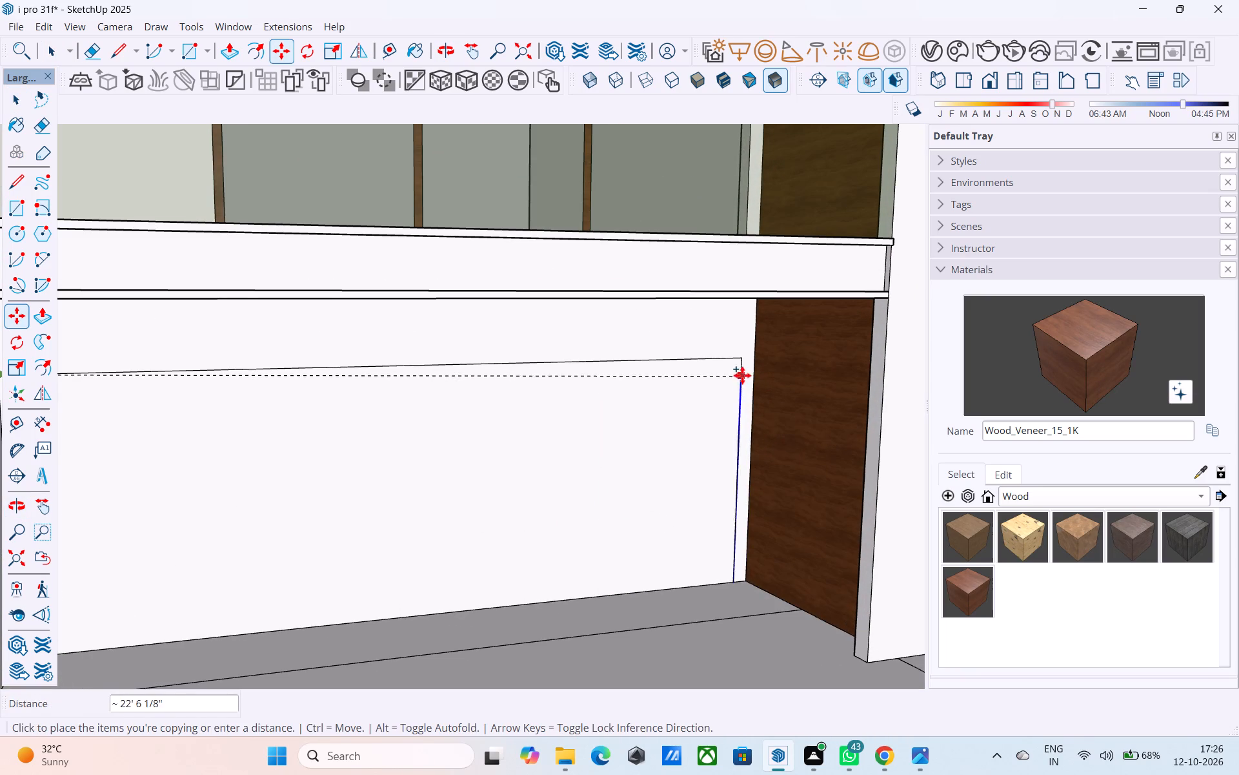
left_click(739, 361)
type("/4")
key("Return")
Extend the three divider lines 6" down to the bottom edge of the lower opening's face.
scroll(739, 361, "down", 7)
middle_click_drag(701, 408, 647, 435)
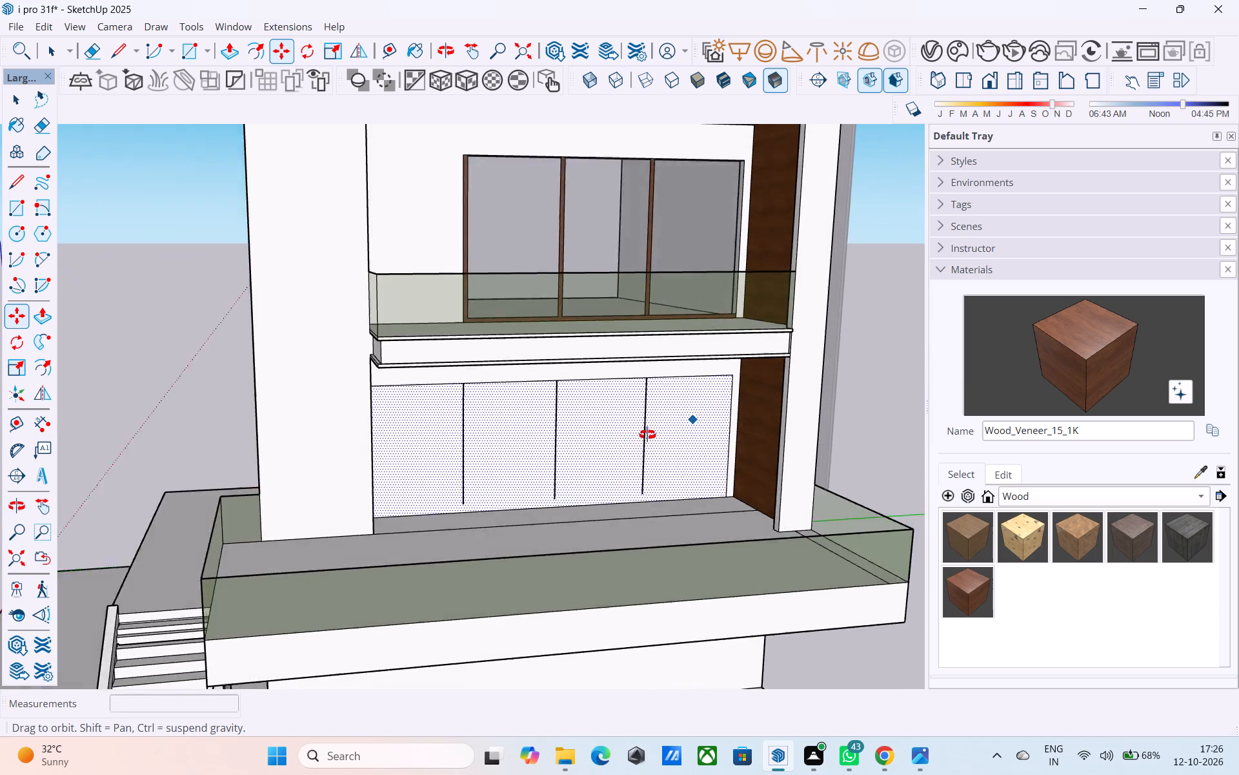
middle_click_drag(647, 435, 565, 428)
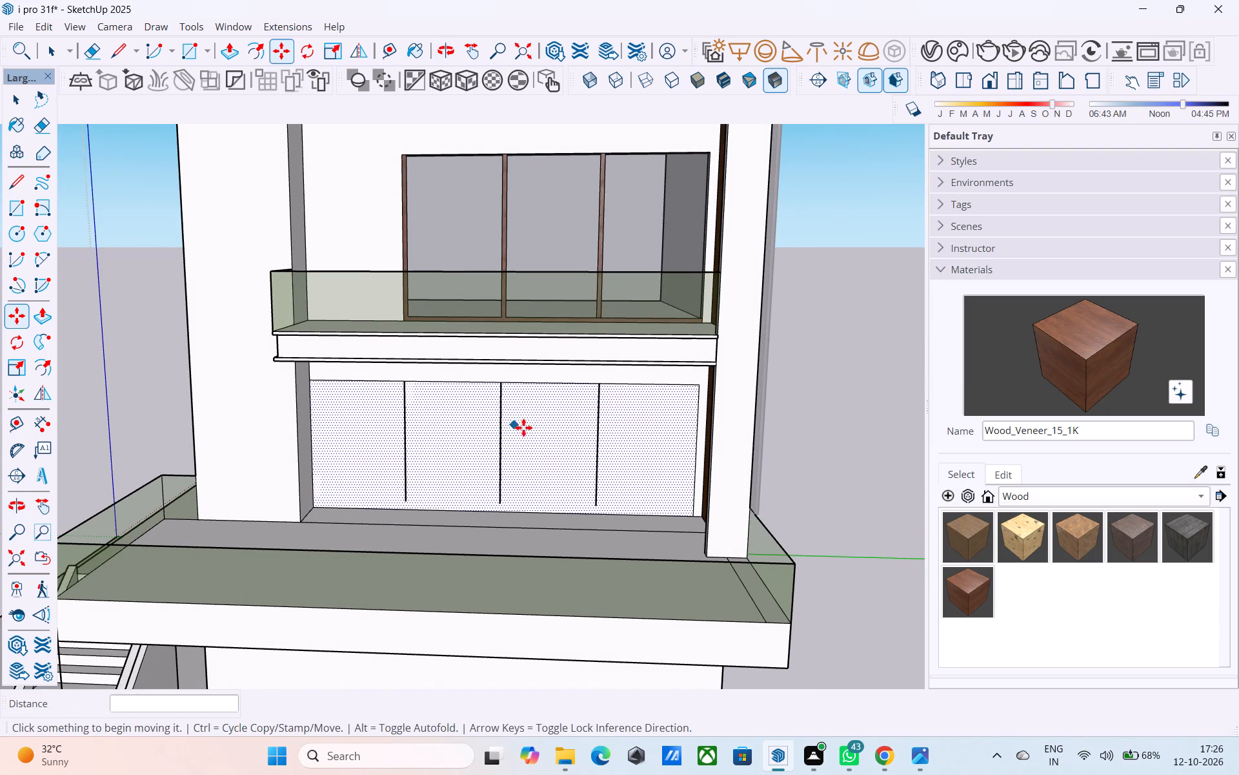
middle_click_drag(529, 426, 535, 417)
scroll(476, 458, "up", 4)
middle_click_drag(536, 482, 637, 487)
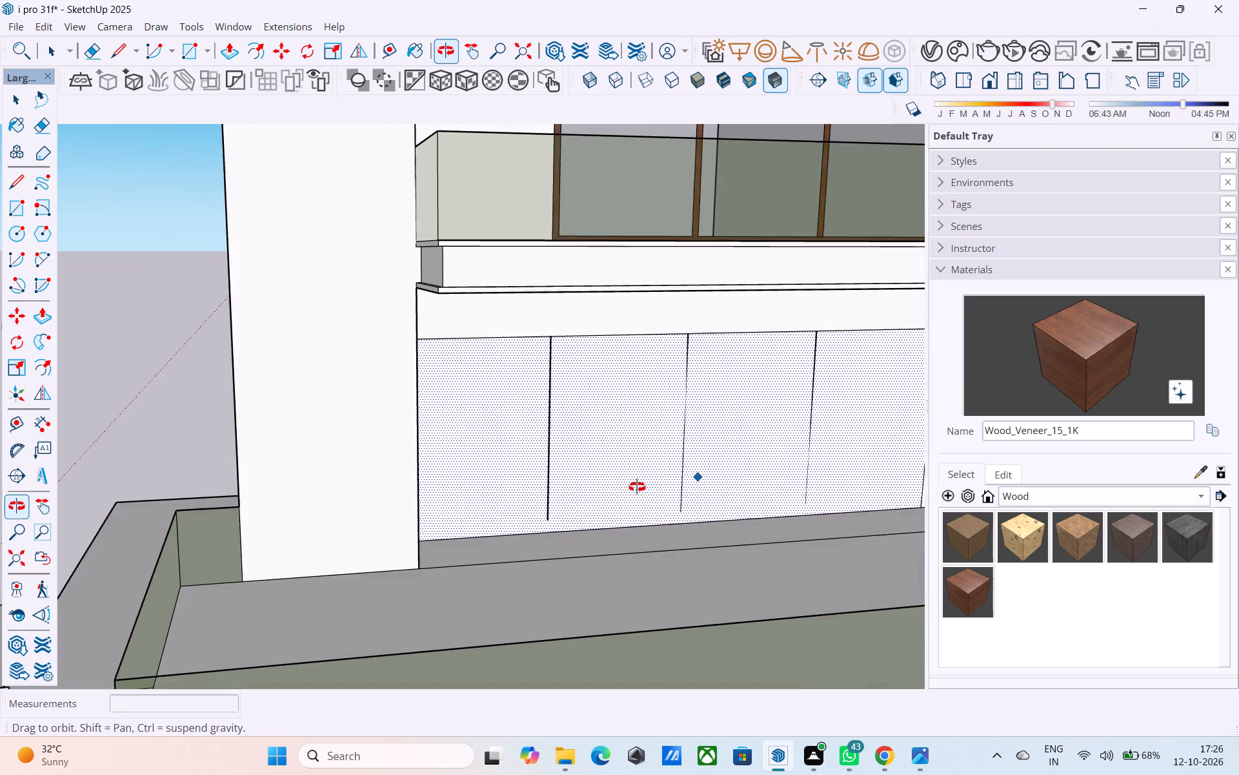
middle_click_drag(637, 487, 616, 437)
key("l")
scroll(593, 457, "up", 4)
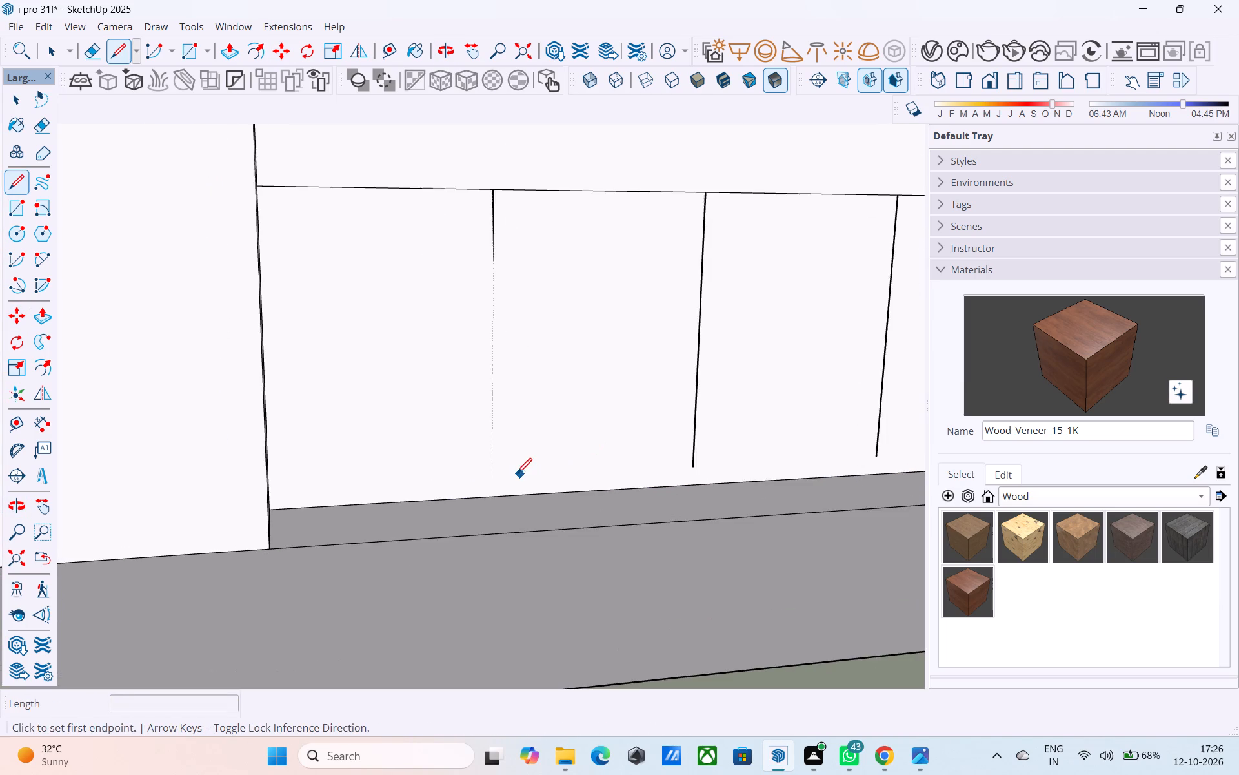
scroll(517, 475, "down", 3)
left_click(499, 477)
left_click(499, 496)
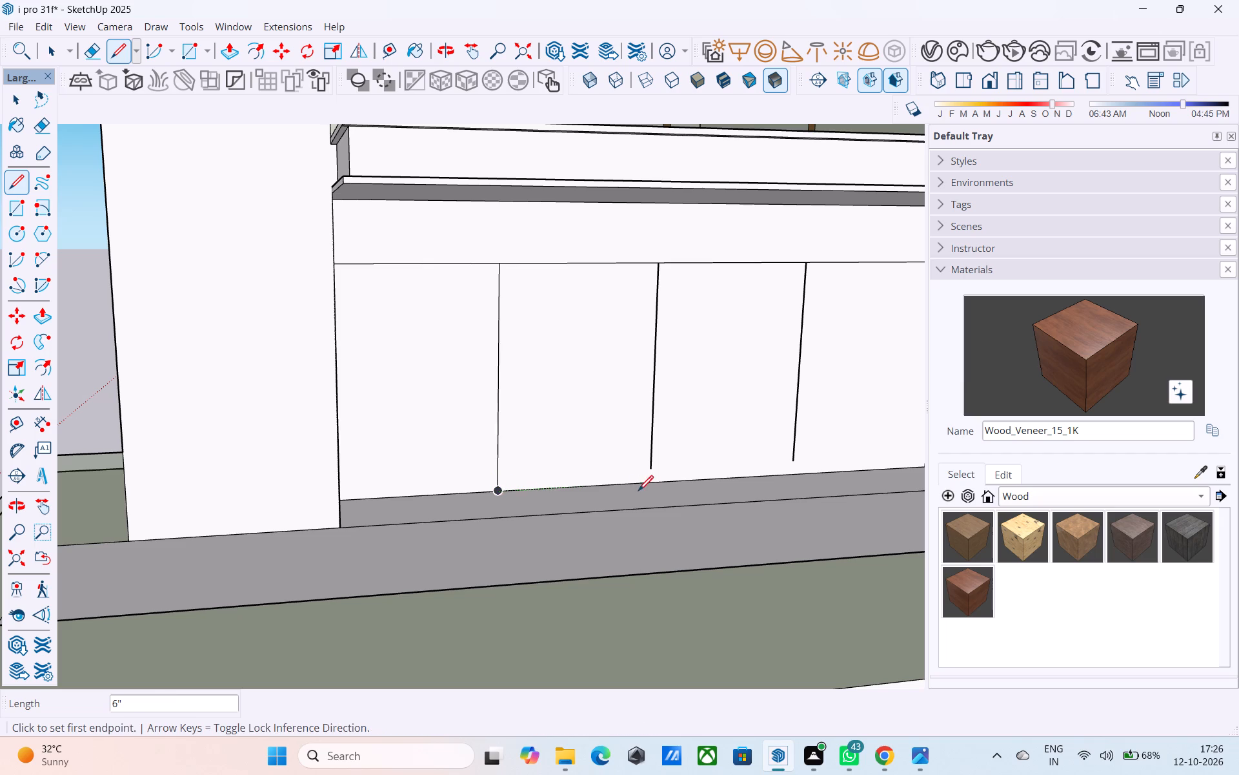
left_click(651, 470)
left_click(654, 484)
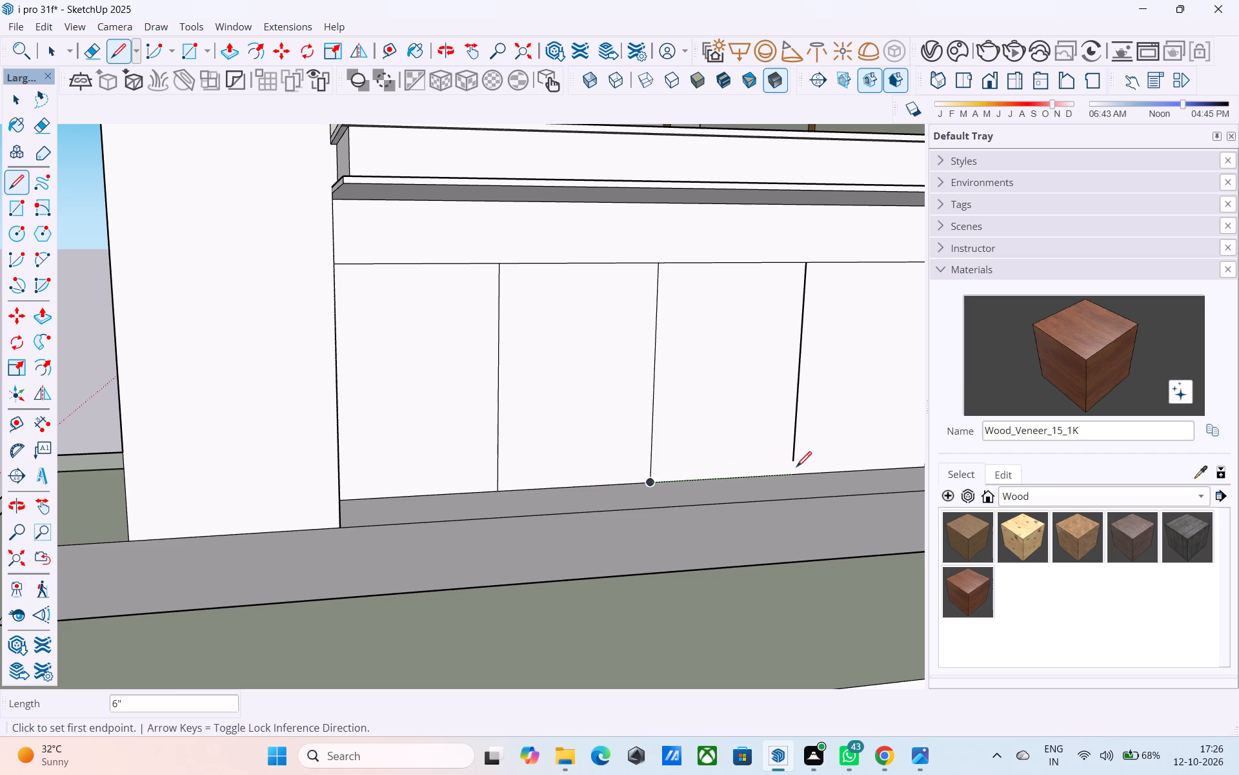
left_click(793, 462)
left_click(792, 473)
Offset the outline of the third panel from the stair side 3" inward.
key("space")
left_click(746, 440)
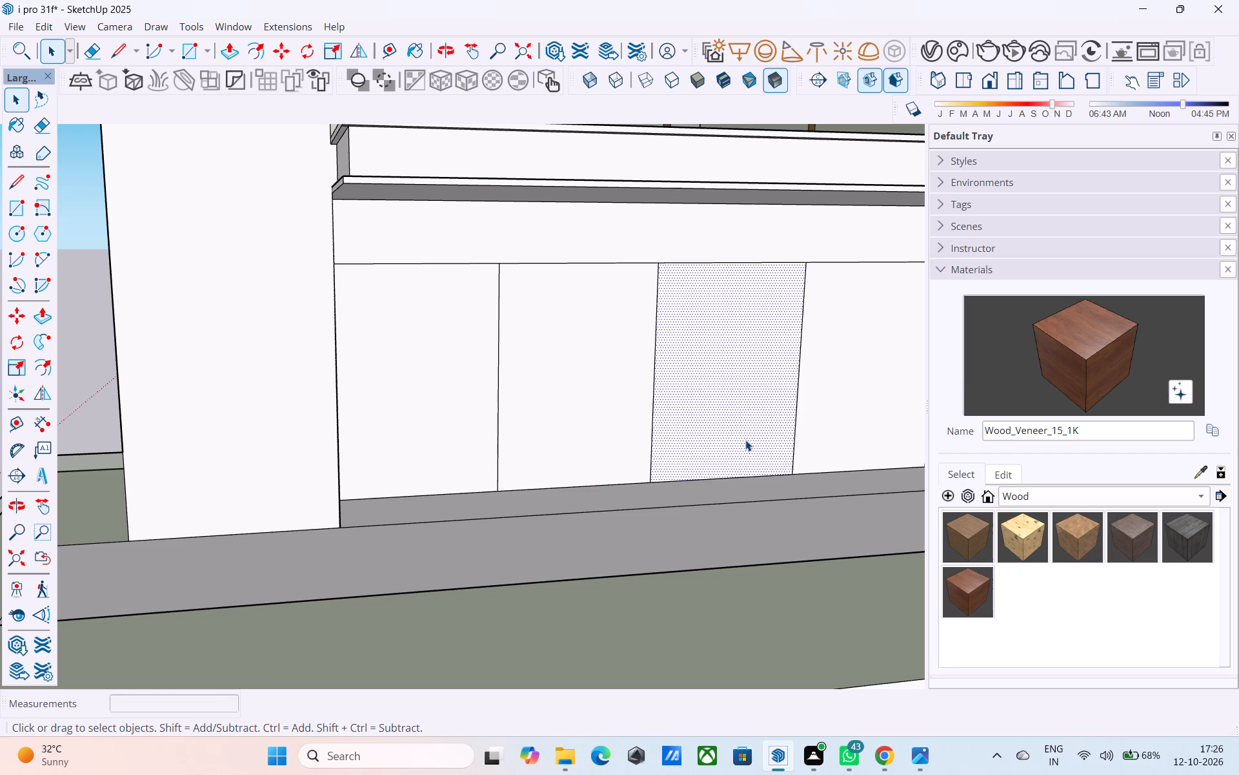
key("f")
left_click(742, 433)
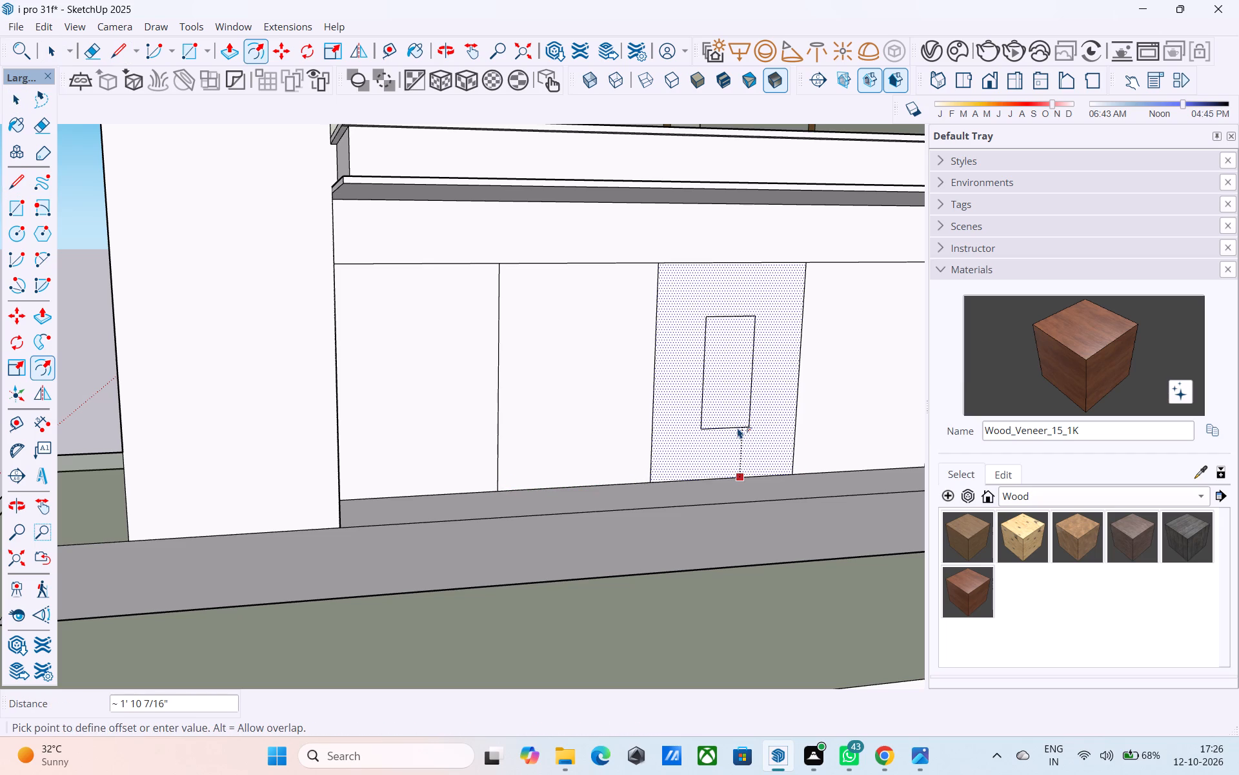
key("3")
type("''")
key("Return")
left_click(738, 423)
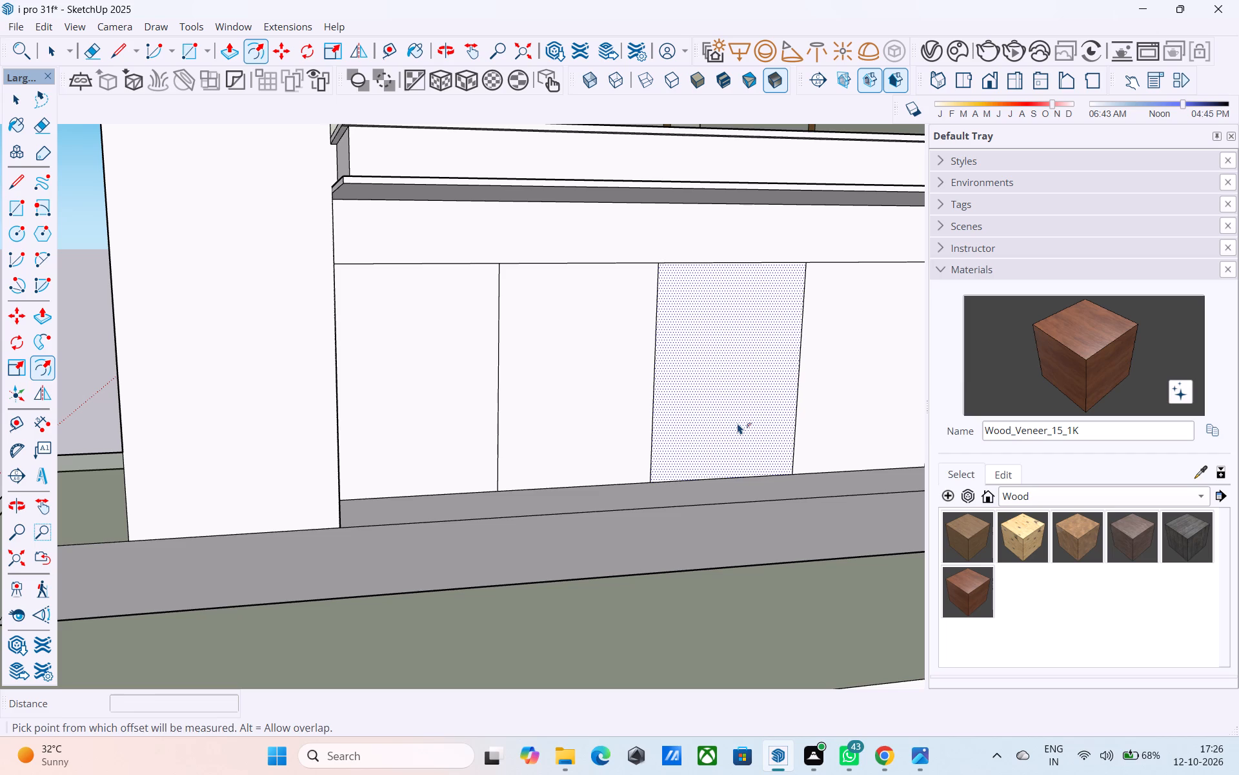
key("3")
key("shift+quotedbl")
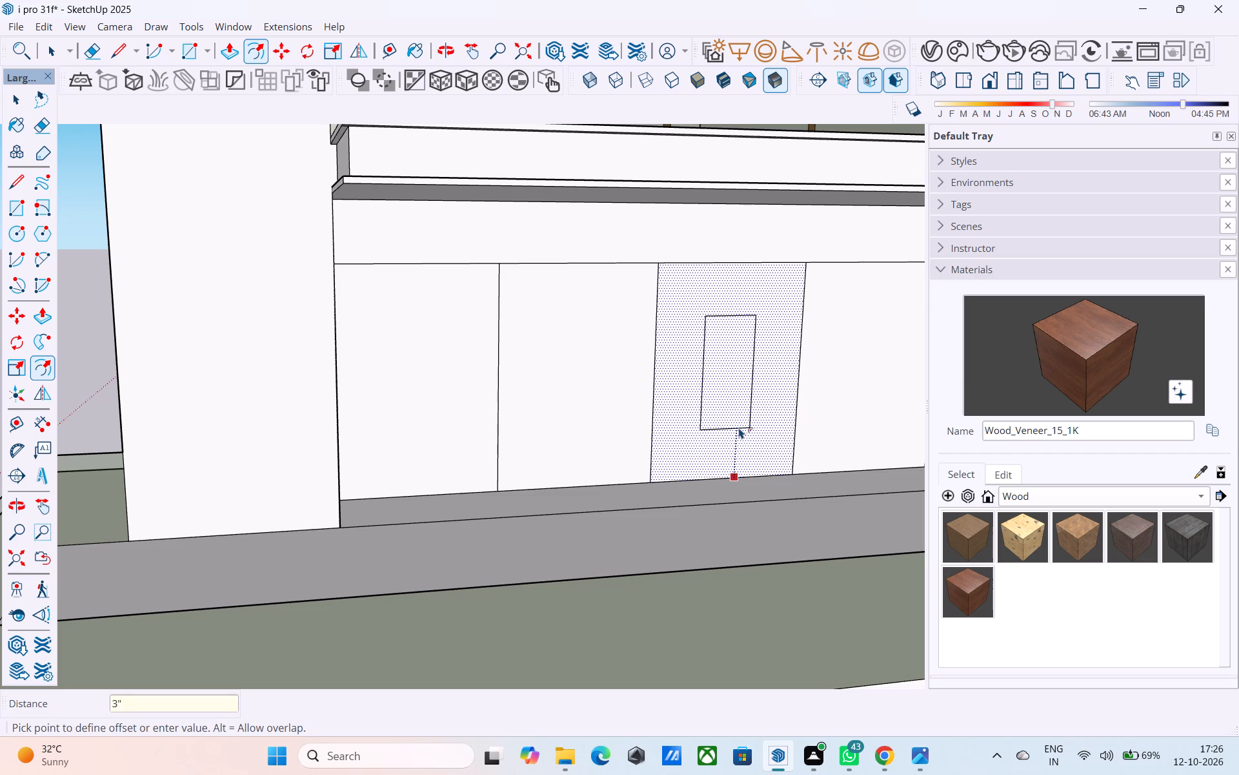
key("Return")
Offset the outline of the second panel from the stair side 3" inward.
key("space")
left_click(592, 425)
key("f")
left_click(591, 421)
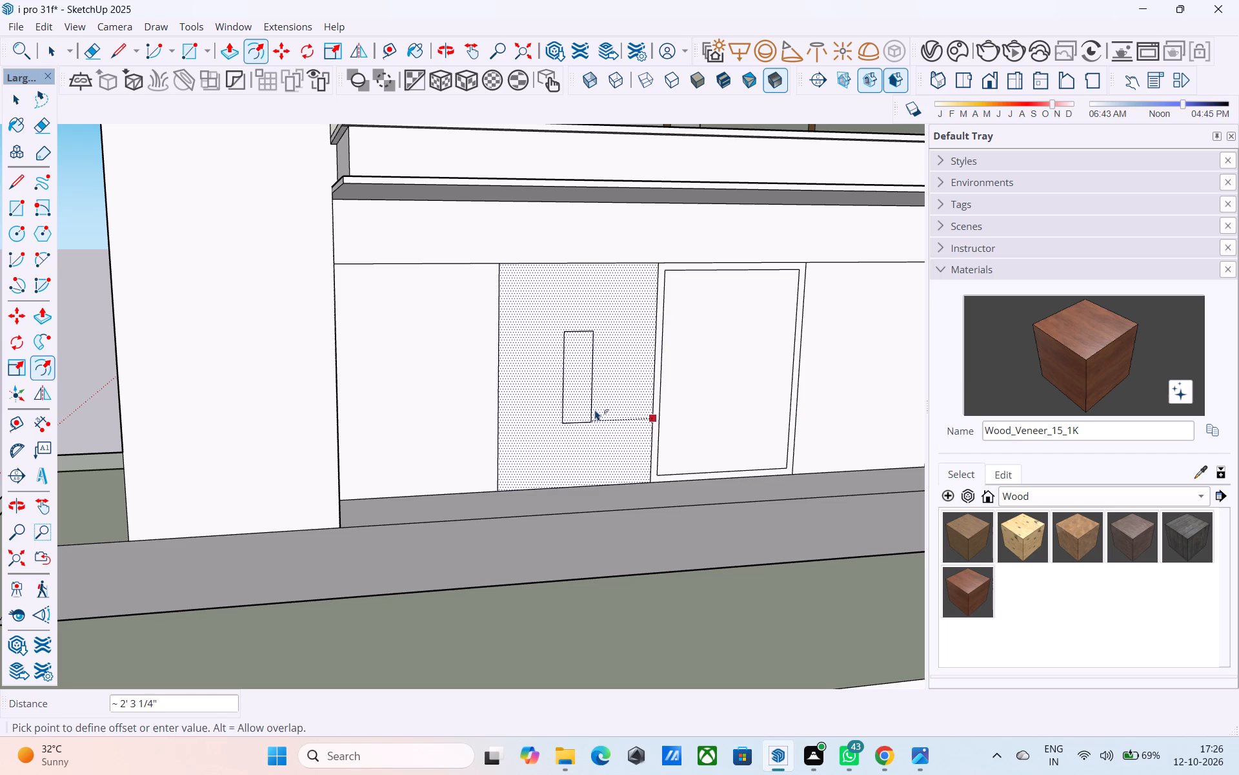
key("3")
key("shift+quotedbl")
key("Return")
key("space")
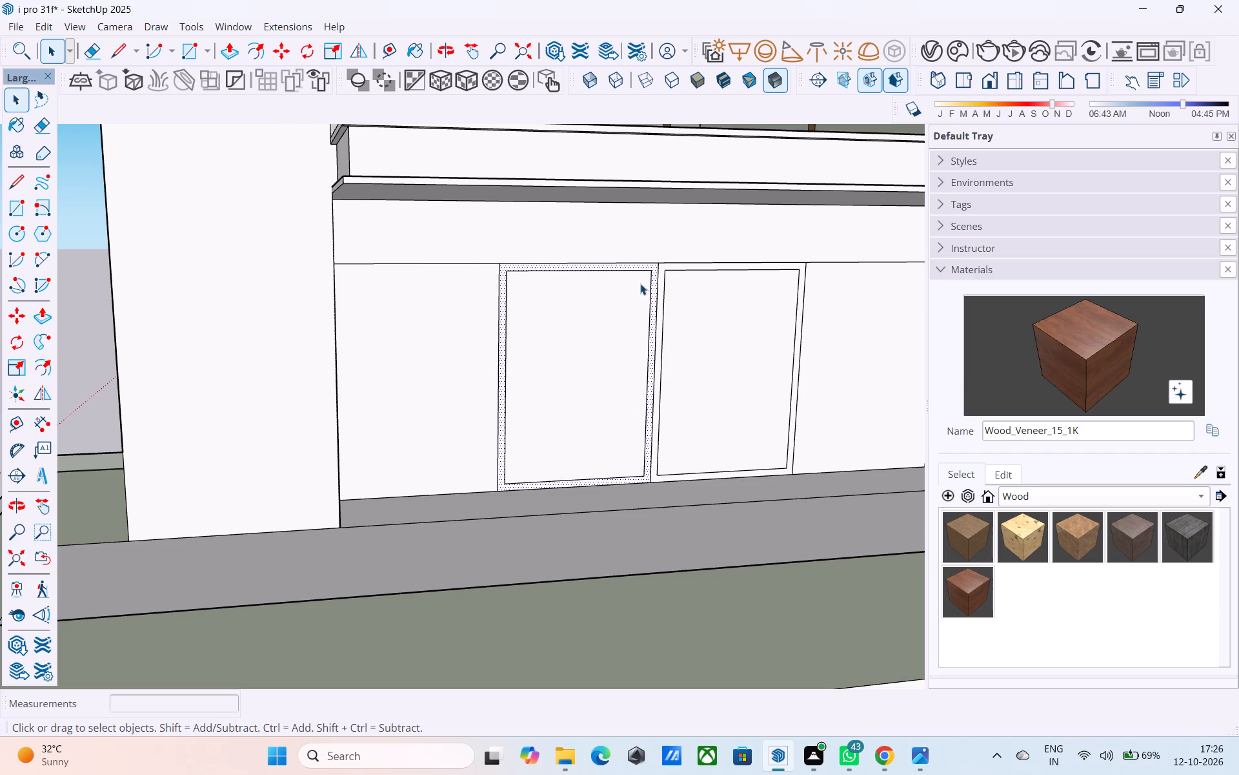
Erase the second panel's inner frame edge beside the middle divider and extend its top and bottom frame lines 6" to the third panel's frame.
scroll(640, 284, "up", 4)
key("e")
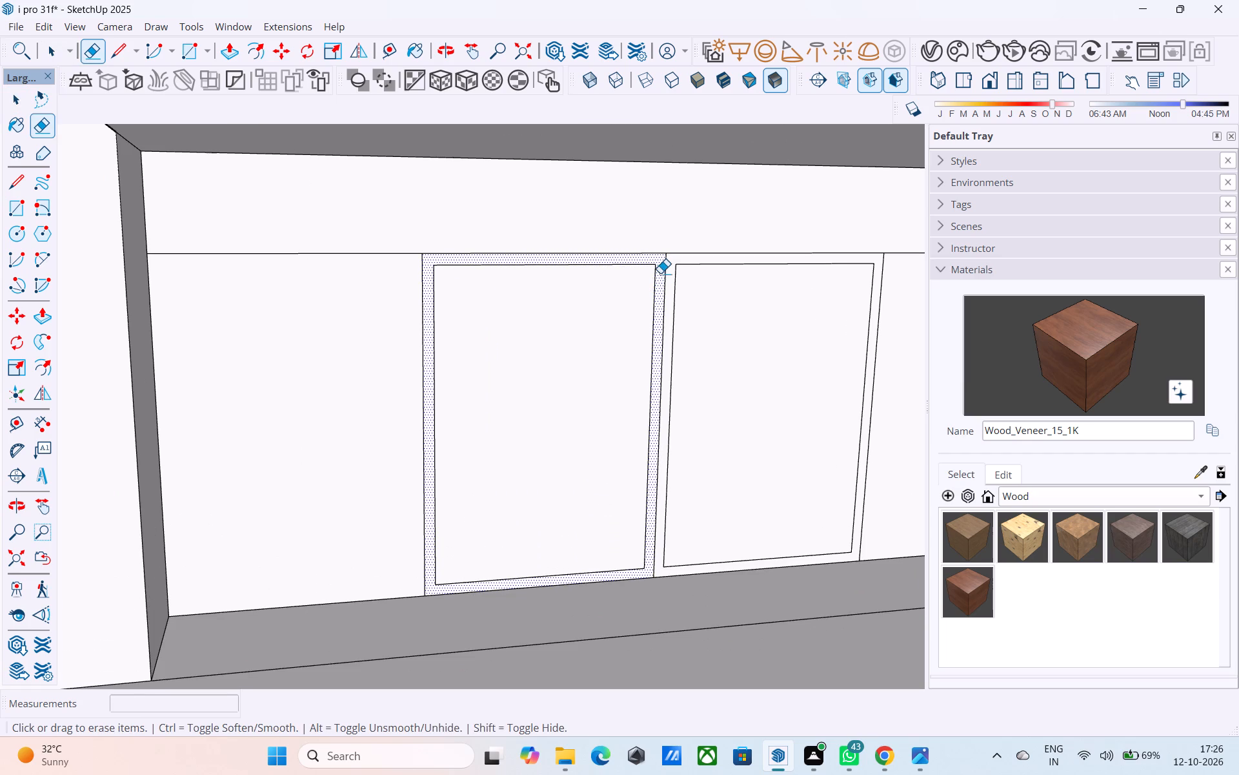
left_click(654, 289)
scroll(617, 368, "down", 3)
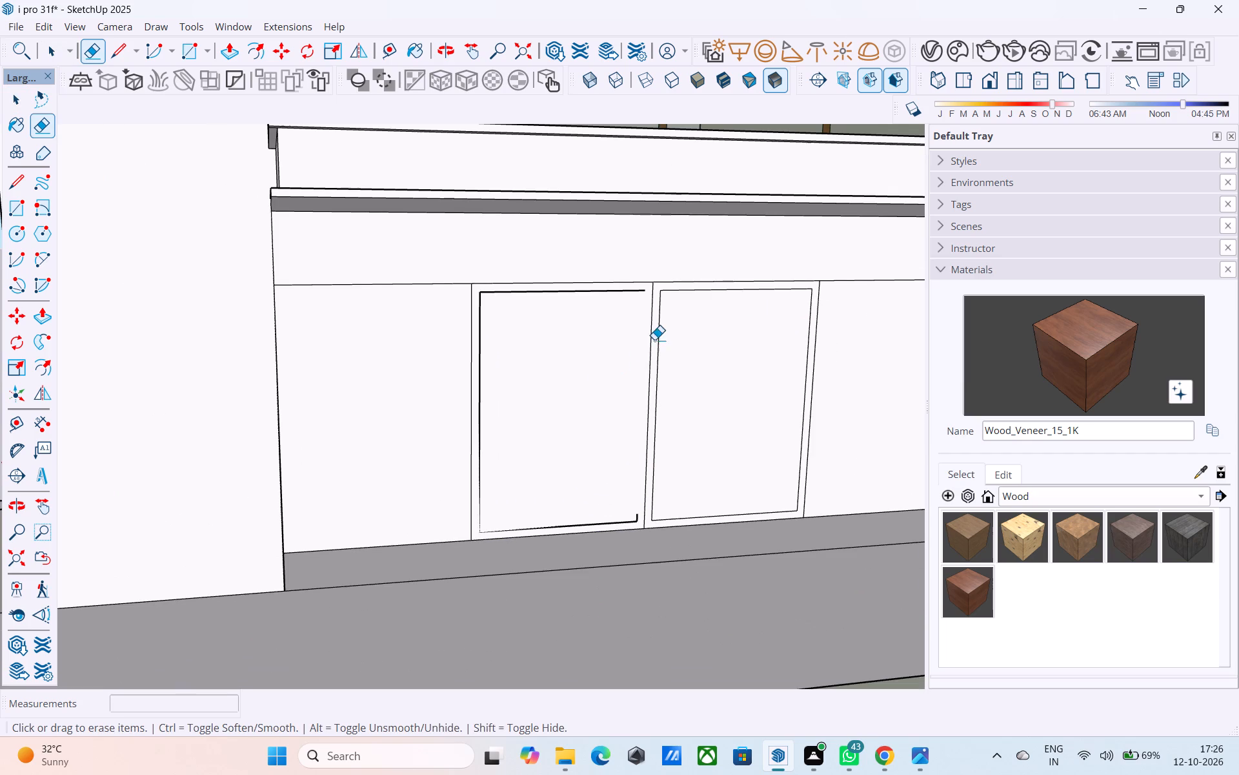
key("l")
scroll(638, 304, "up", 4)
left_click(650, 287)
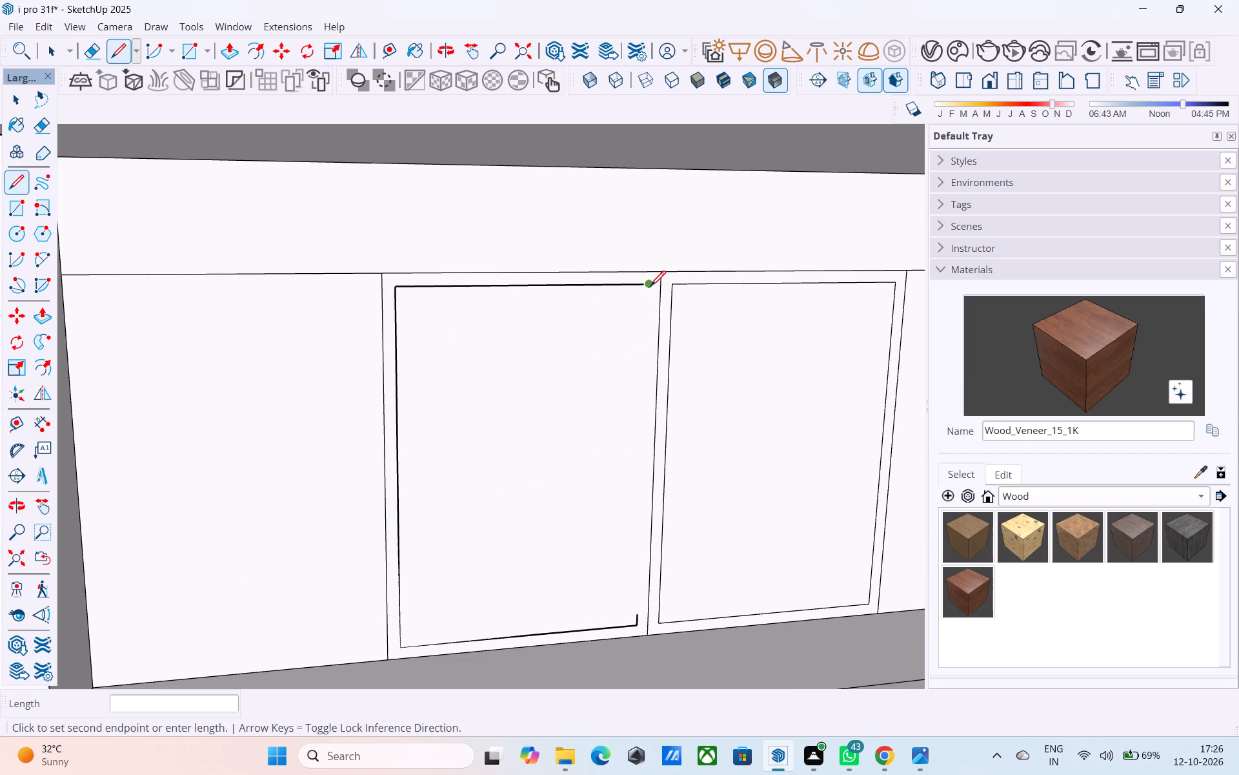
left_click(672, 289)
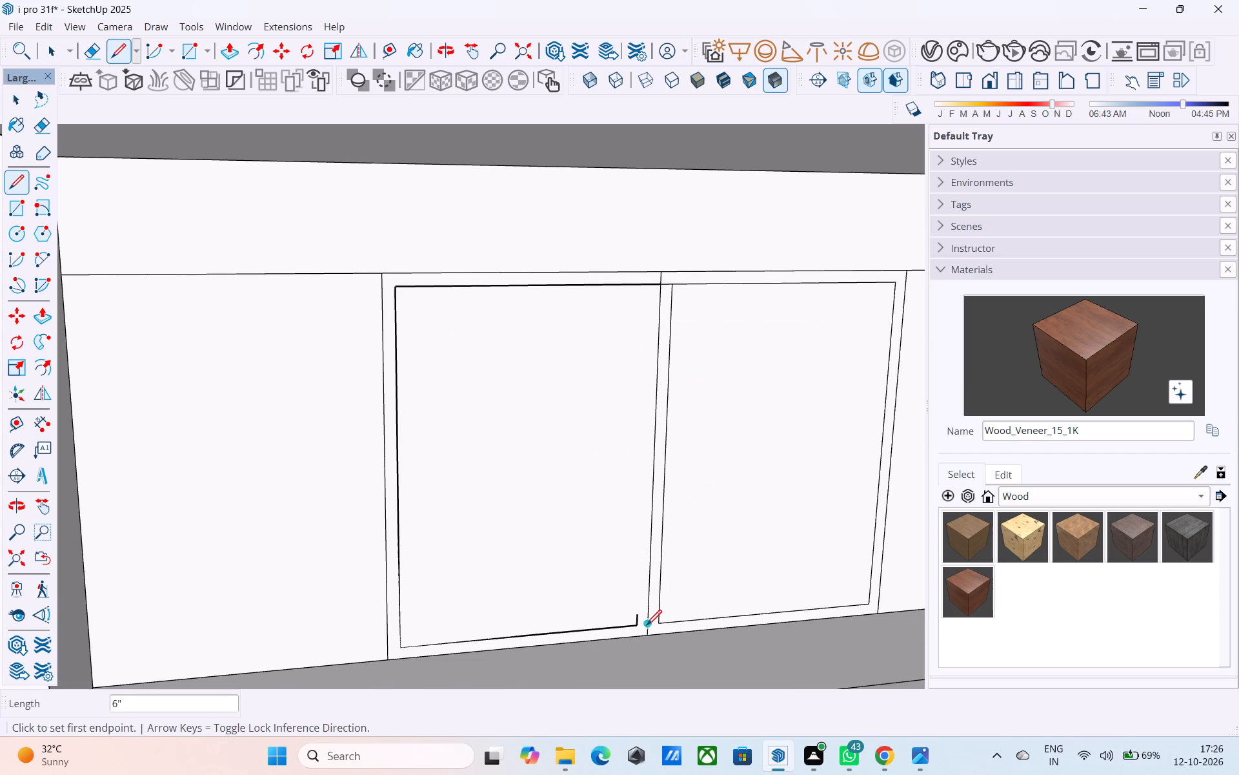
left_click(639, 628)
left_click(660, 626)
Erase the leftover short edges at the bottom of the middle divider so one narrow mullion remains.
key("e")
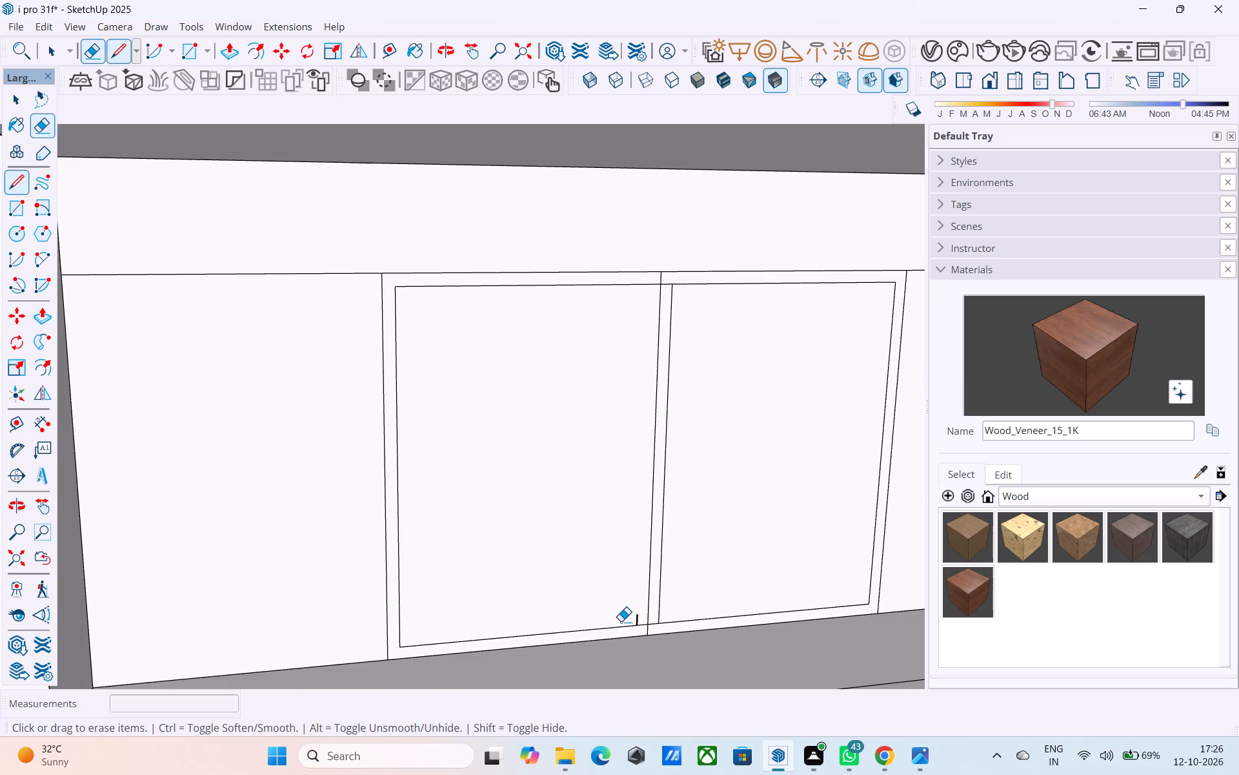
scroll(621, 620, "up", 5)
left_click_drag(654, 610, 641, 612)
left_click_drag(669, 640, 652, 639)
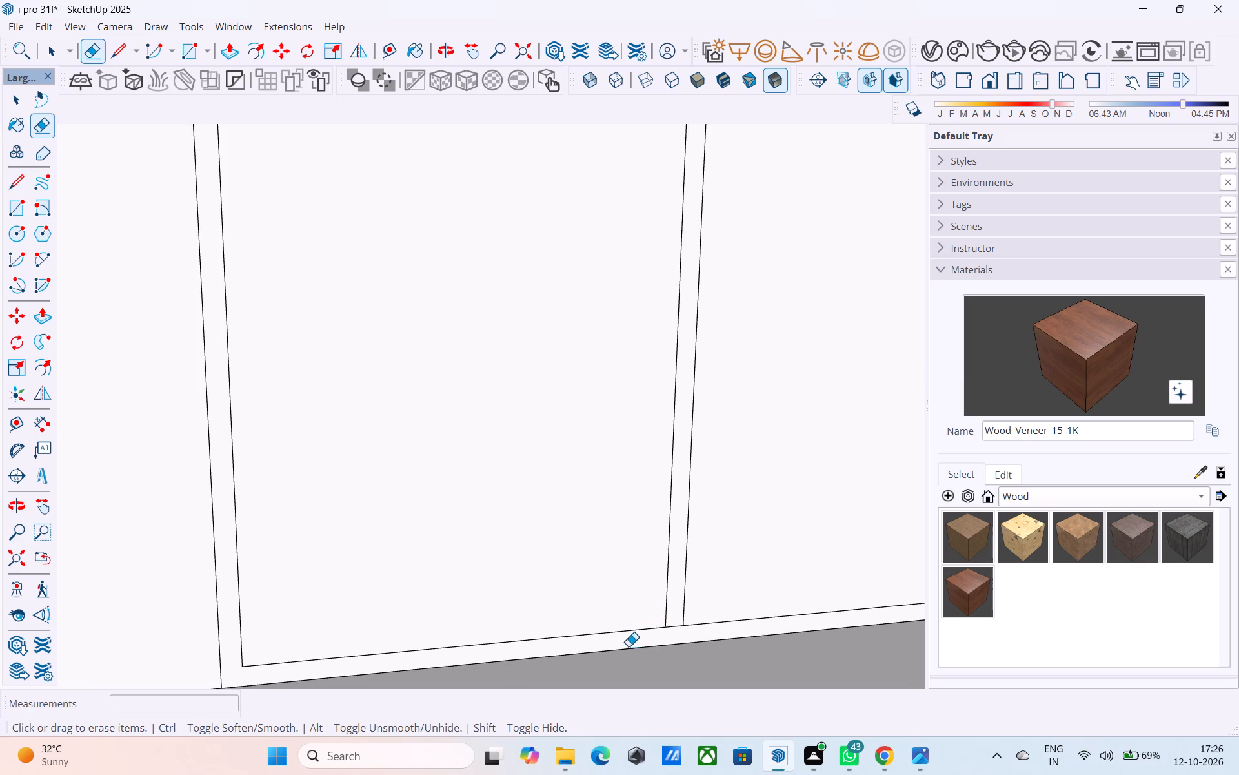
scroll(629, 650, "down", 6)
middle_click_drag(511, 529, 458, 507, "shift")
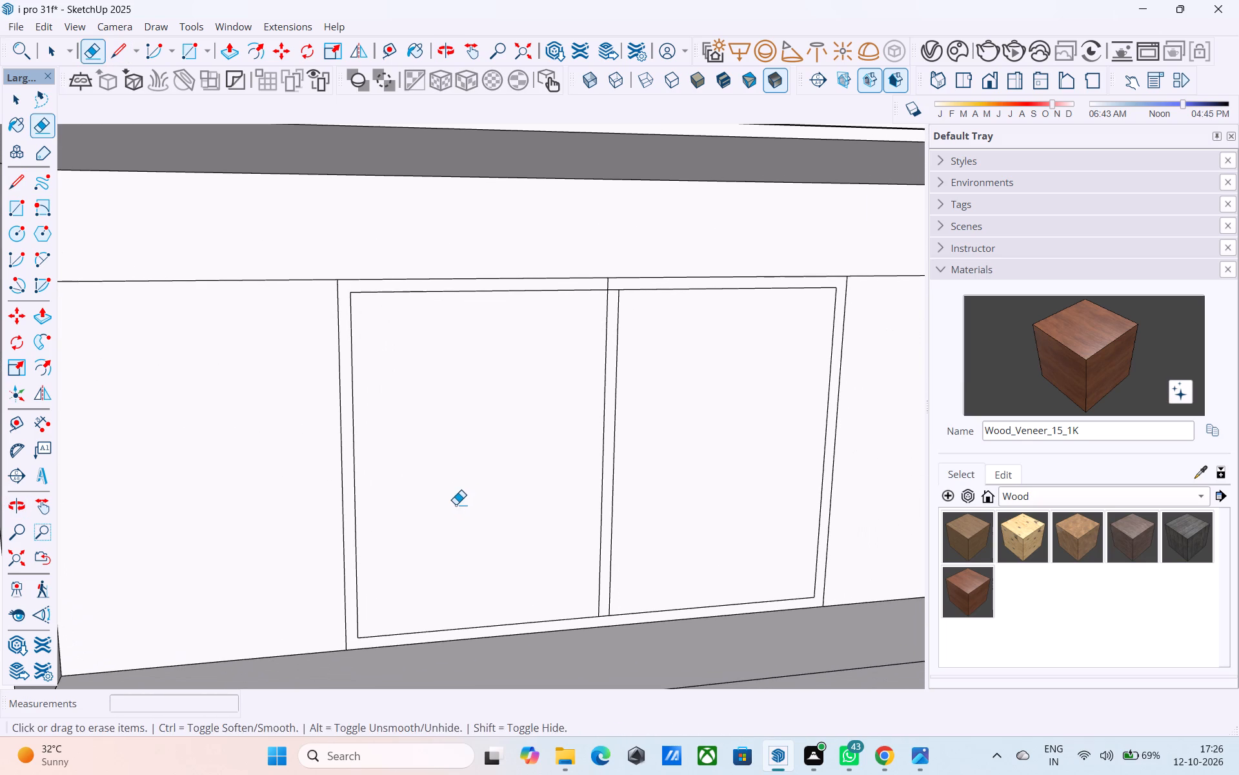
Paint the second, third and fourth panels of the lower opening with the Glass_Basic_1 material.
key("space")
left_click(456, 499)
scroll(452, 499, "down", 5)
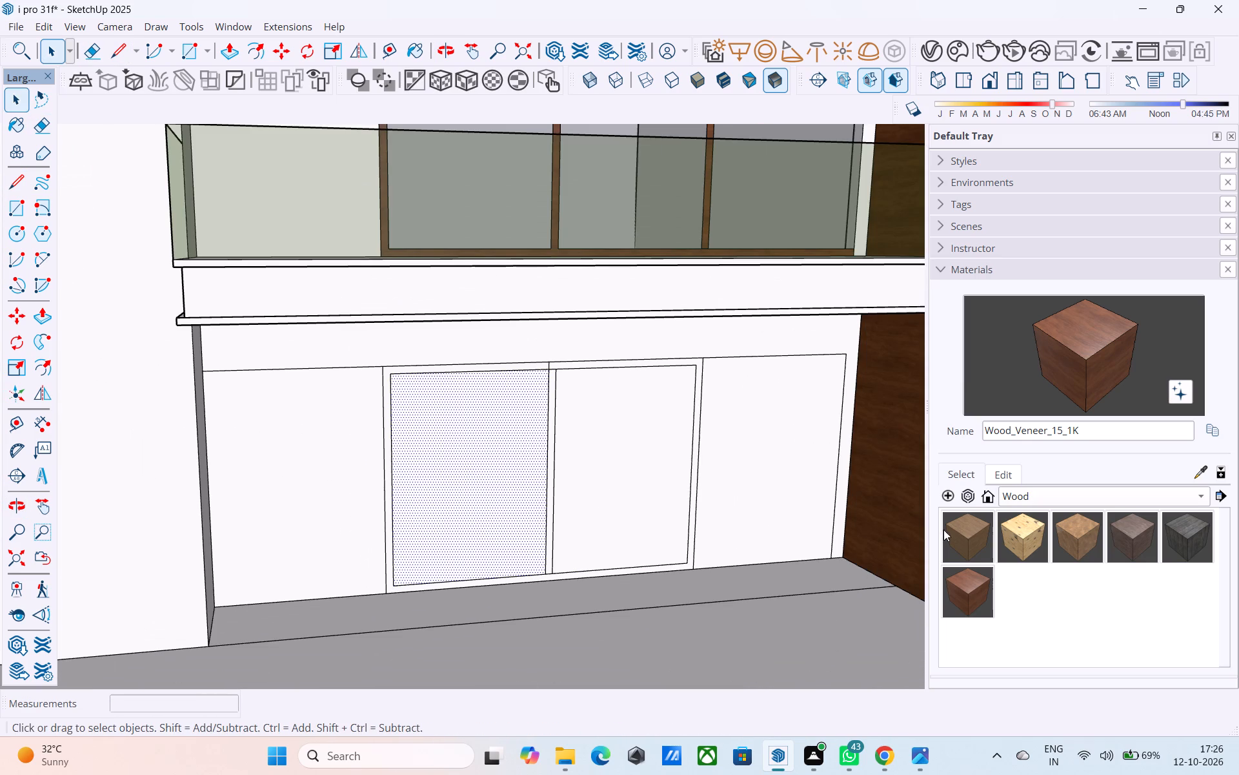
left_click(1085, 496)
left_click(1056, 363)
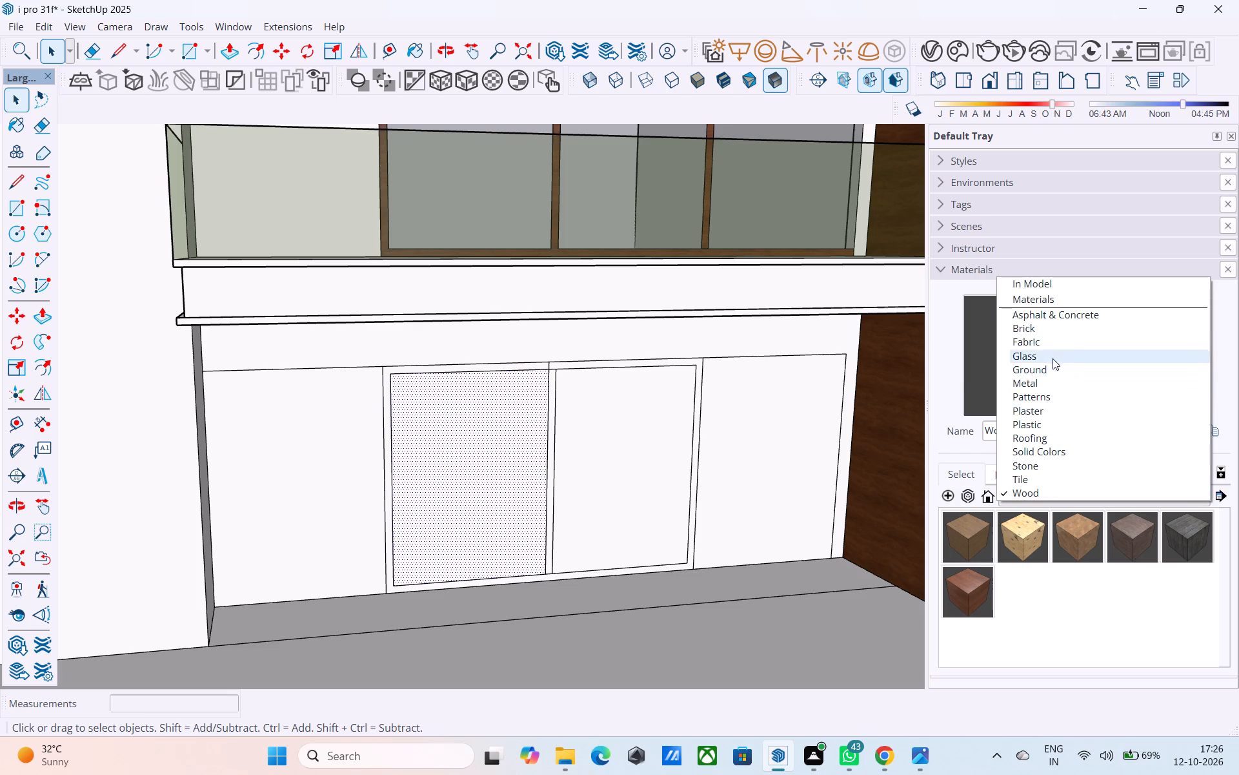
left_click(978, 530)
left_click(516, 506)
left_click(609, 486)
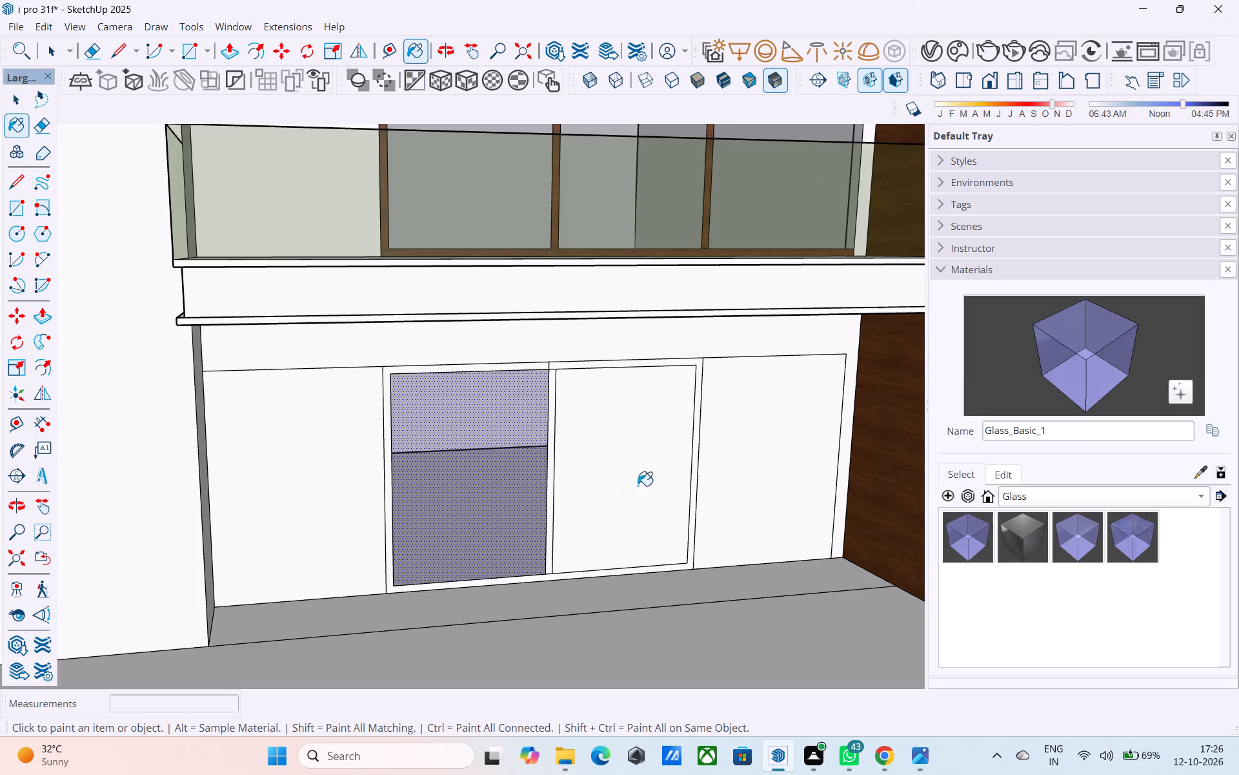
left_click(762, 454)
key("space")
Erase the short leftover edges where the central mullion meets the top frame strip.
scroll(545, 375, "up", 5)
key("e")
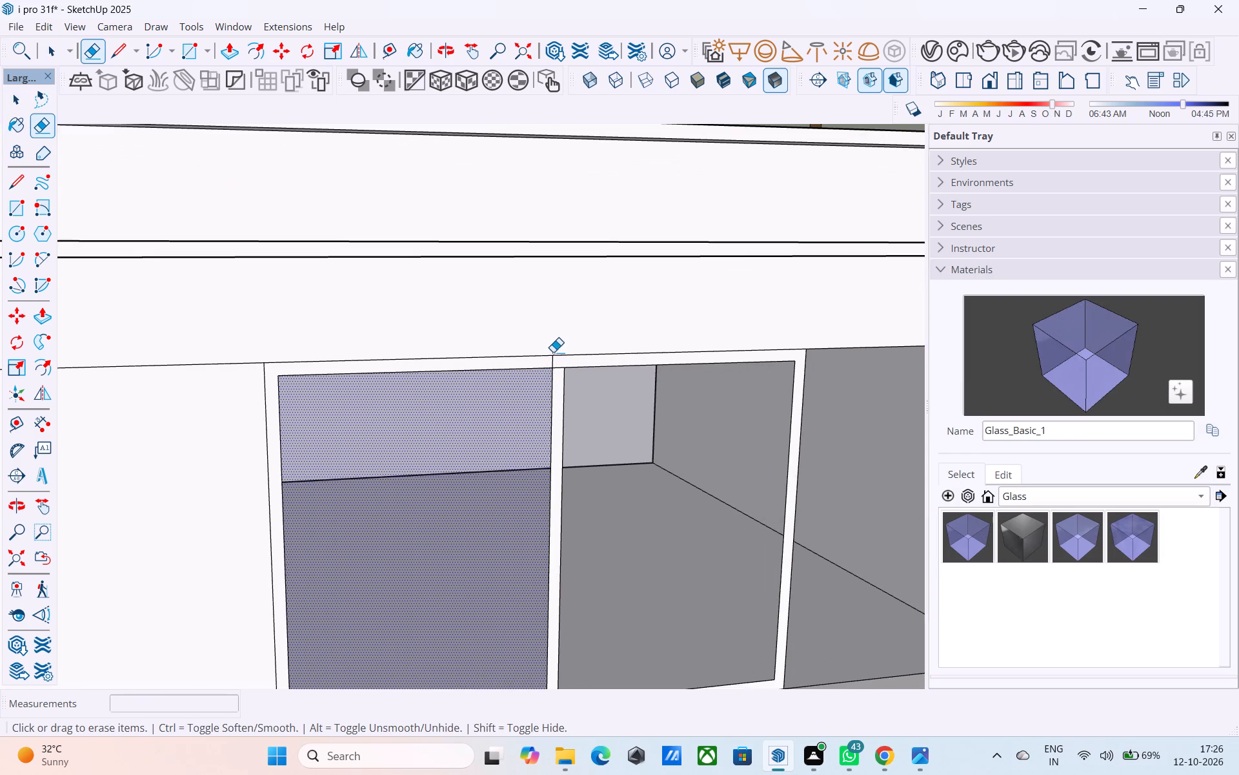
scroll(552, 362, "up", 5)
left_click(552, 363)
scroll(551, 363, "down", 6)
scroll(343, 376, "down", 3)
scroll(514, 553, "up", 1)
scroll(510, 335, "up", 4)
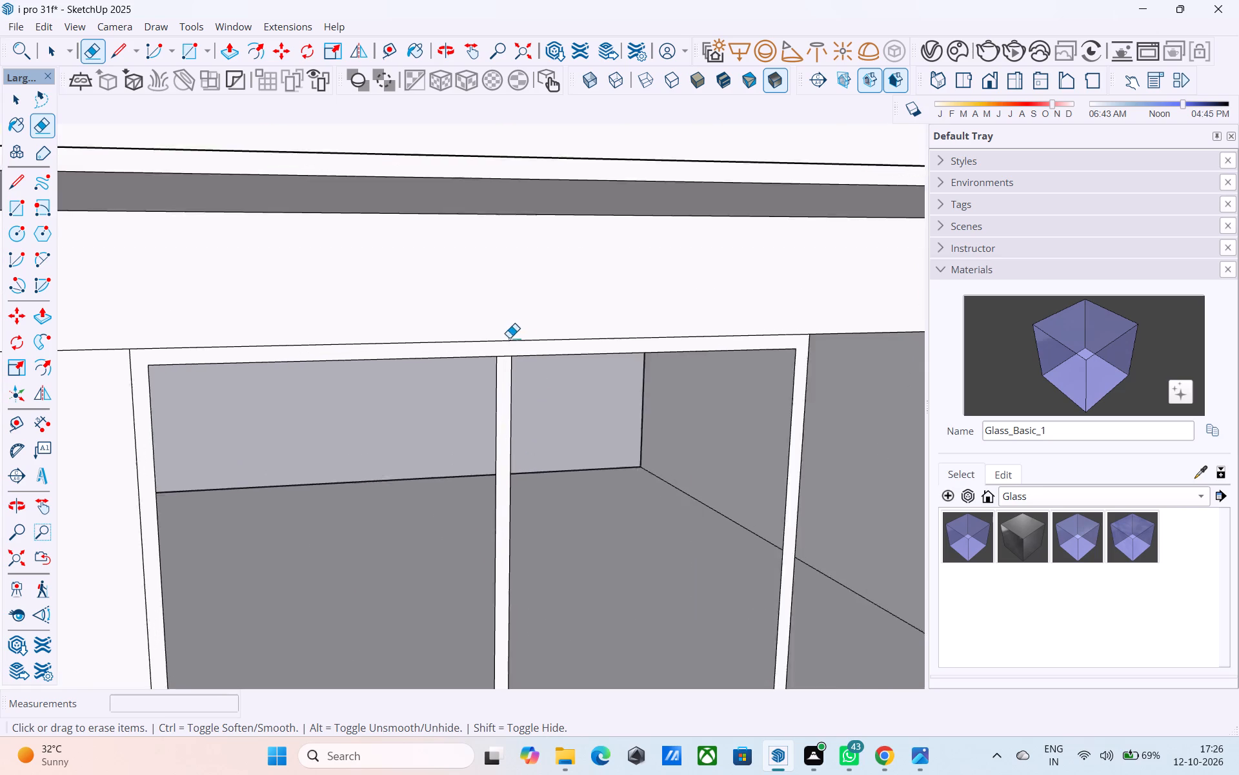
scroll(509, 338, "up", 3)
left_click(504, 364)
scroll(487, 382, "down", 14)
key("space")
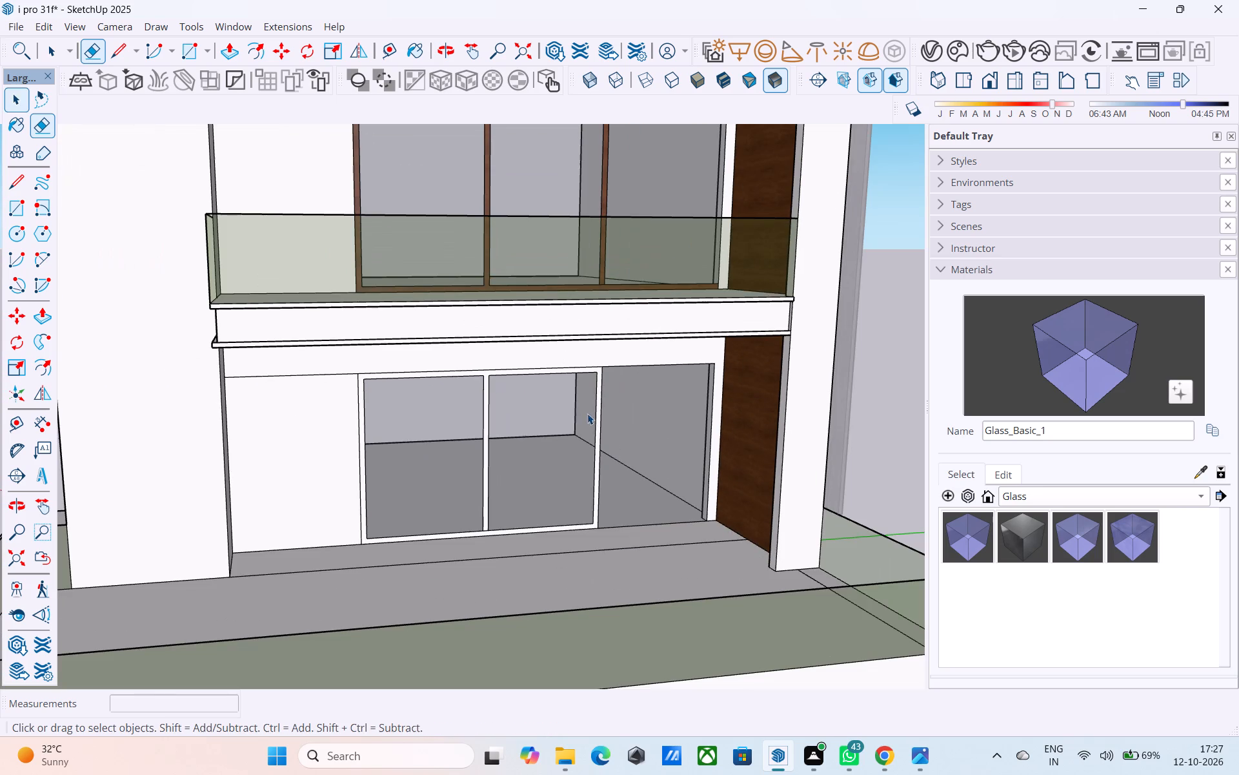
Draw lines across the fourth panel continuing the top and bottom frame edges to the opening's side beside the wood wall.
middle_click_drag(647, 437, 610, 460, "shift")
scroll(620, 463, "down", 2)
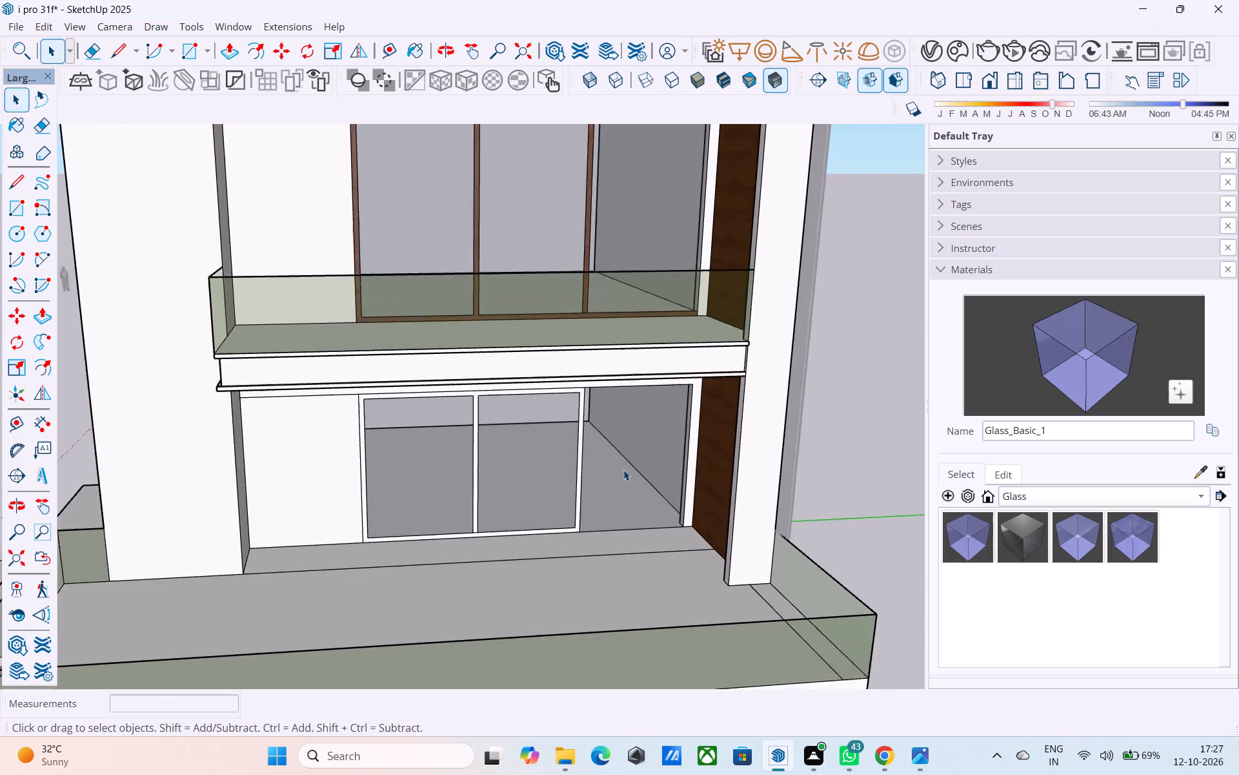
scroll(623, 470, "down", 2)
middle_click_drag(625, 474, 609, 486)
scroll(603, 466, "up", 1)
middle_click_drag(603, 466, 583, 449)
scroll(579, 444, "up", 5)
key("l")
scroll(560, 436, "up", 5)
left_click(566, 426)
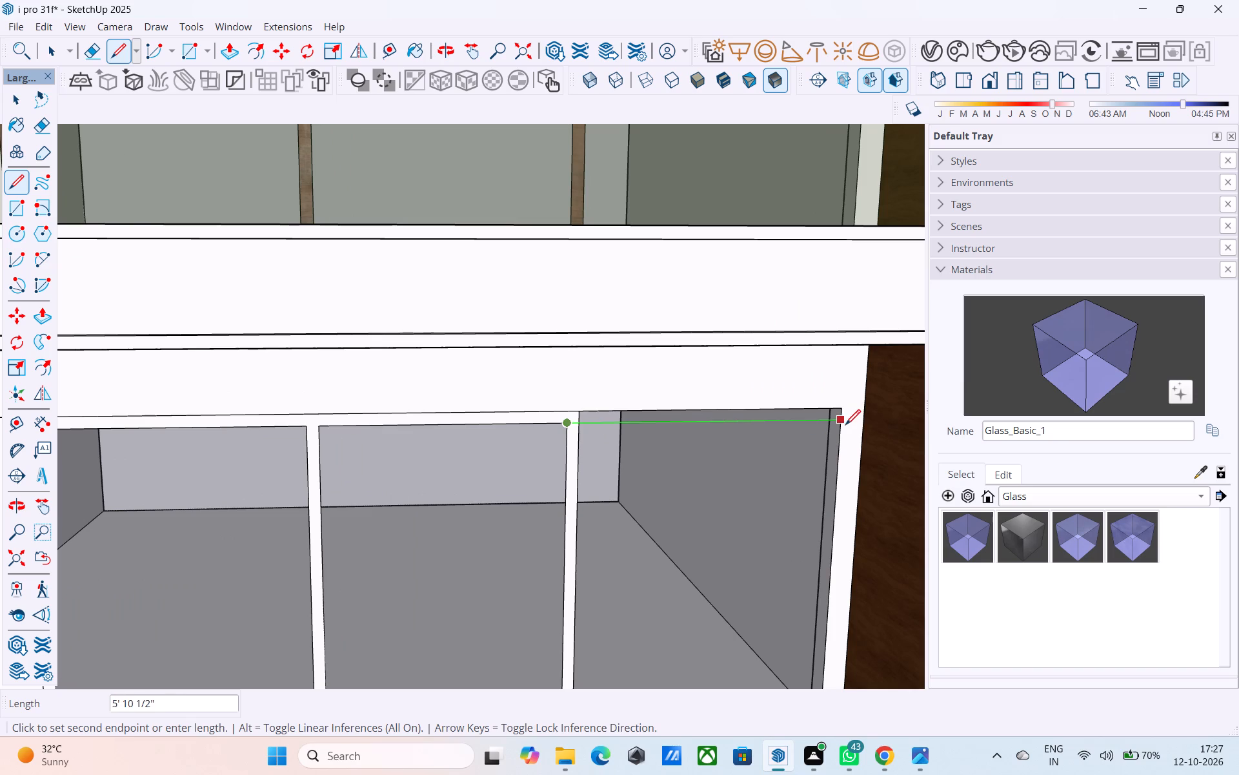
left_click(843, 425)
scroll(657, 447, "down", 5)
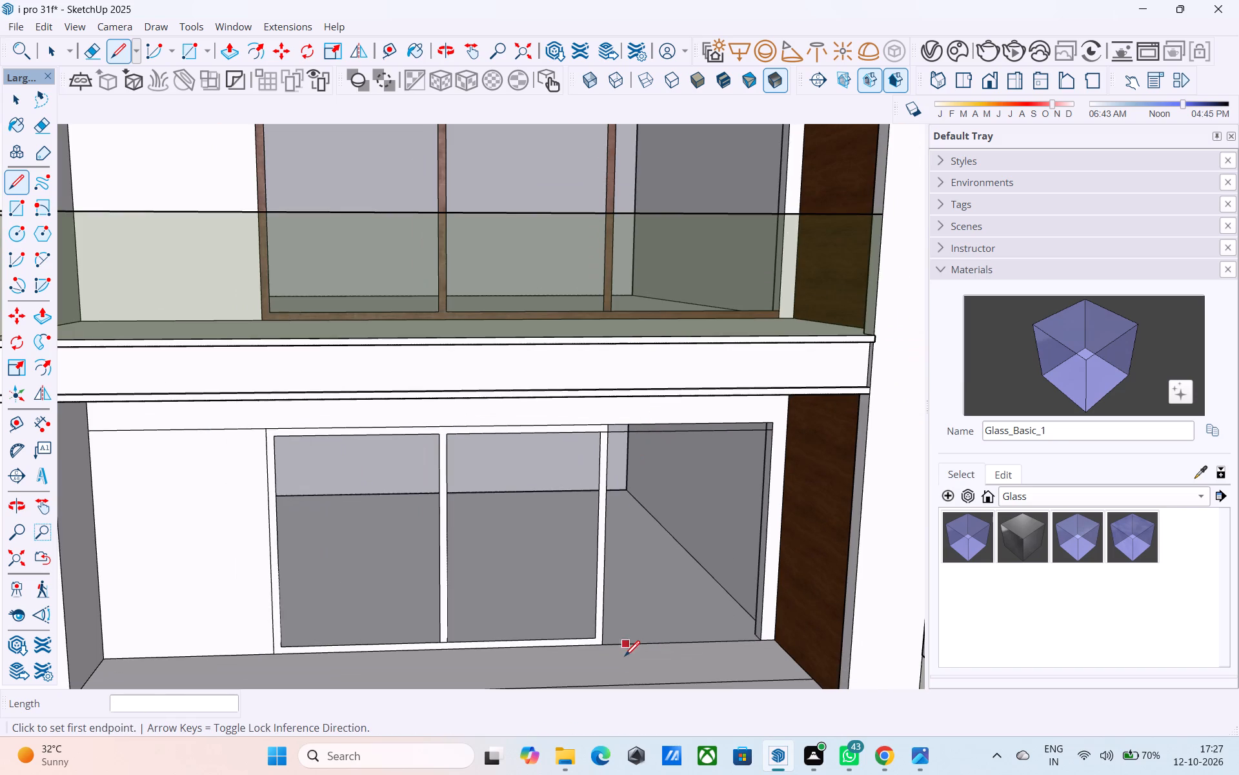
scroll(618, 652, "up", 6)
left_click(575, 622)
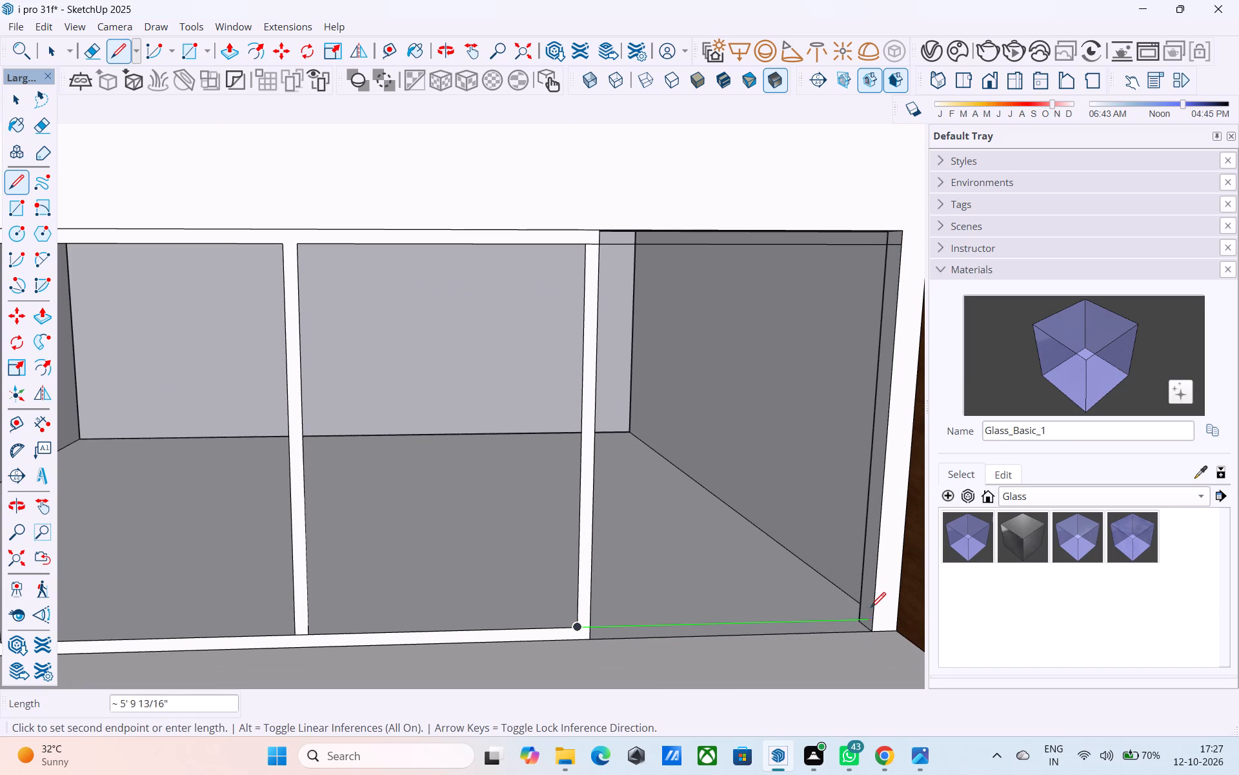
left_click(875, 615)
key("space")
Draw a 5' 7 1/2" by 3" rectangle along the bottom of the fourth panel.
key("r")
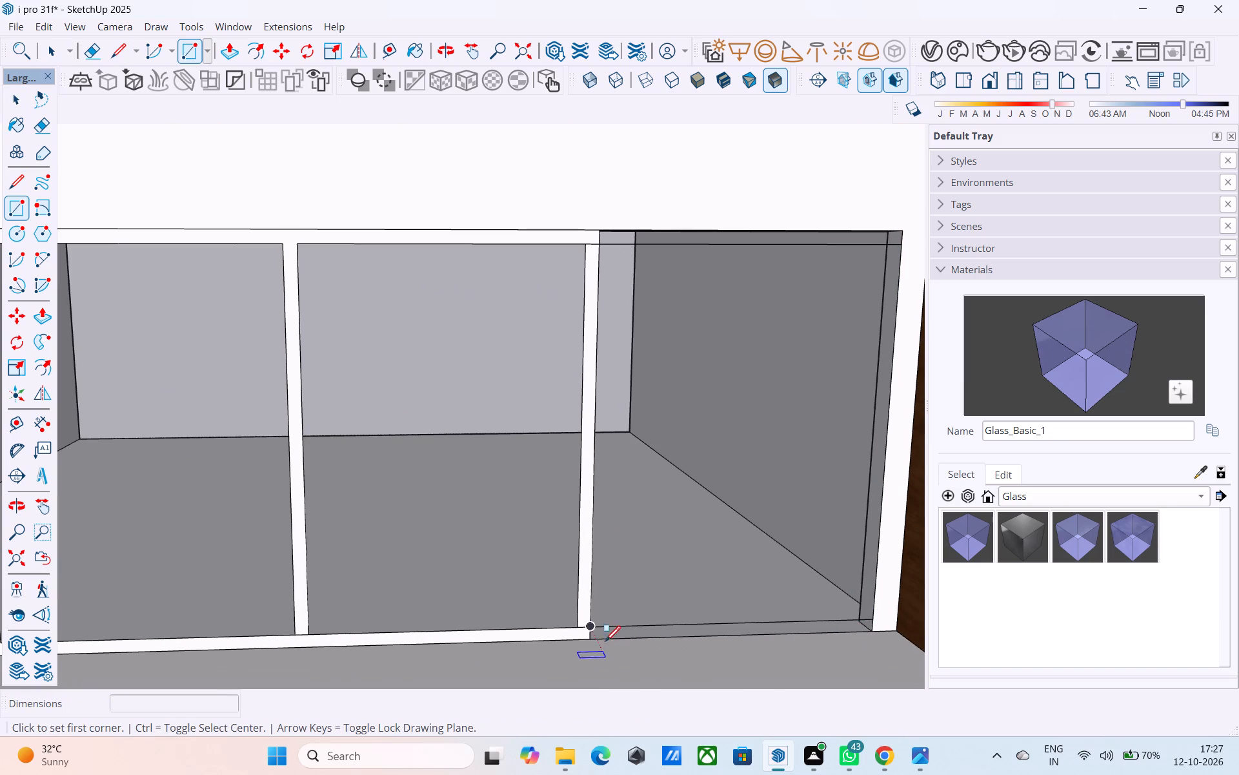
left_click(593, 628)
left_click(874, 632)
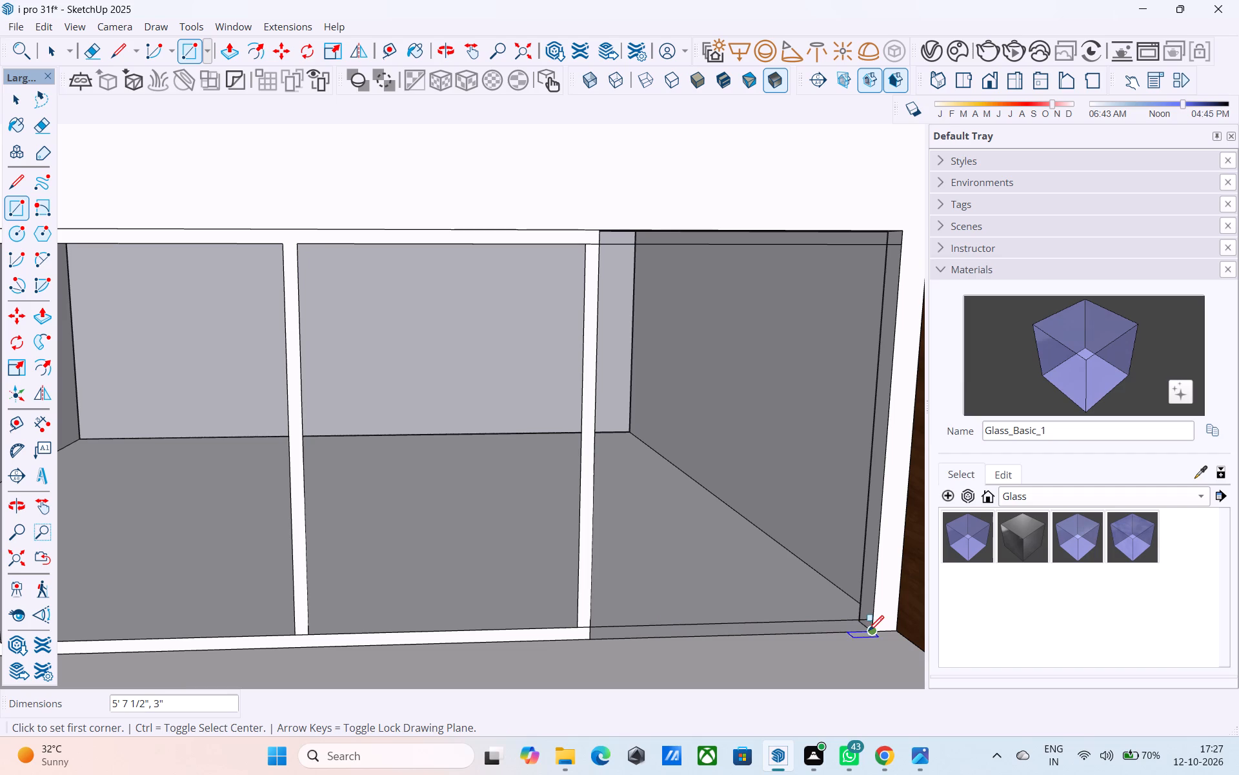
key("space")
Paint the fourth panel's bottom strip, top strip and main face with the in-model Default material.
left_click(1017, 494)
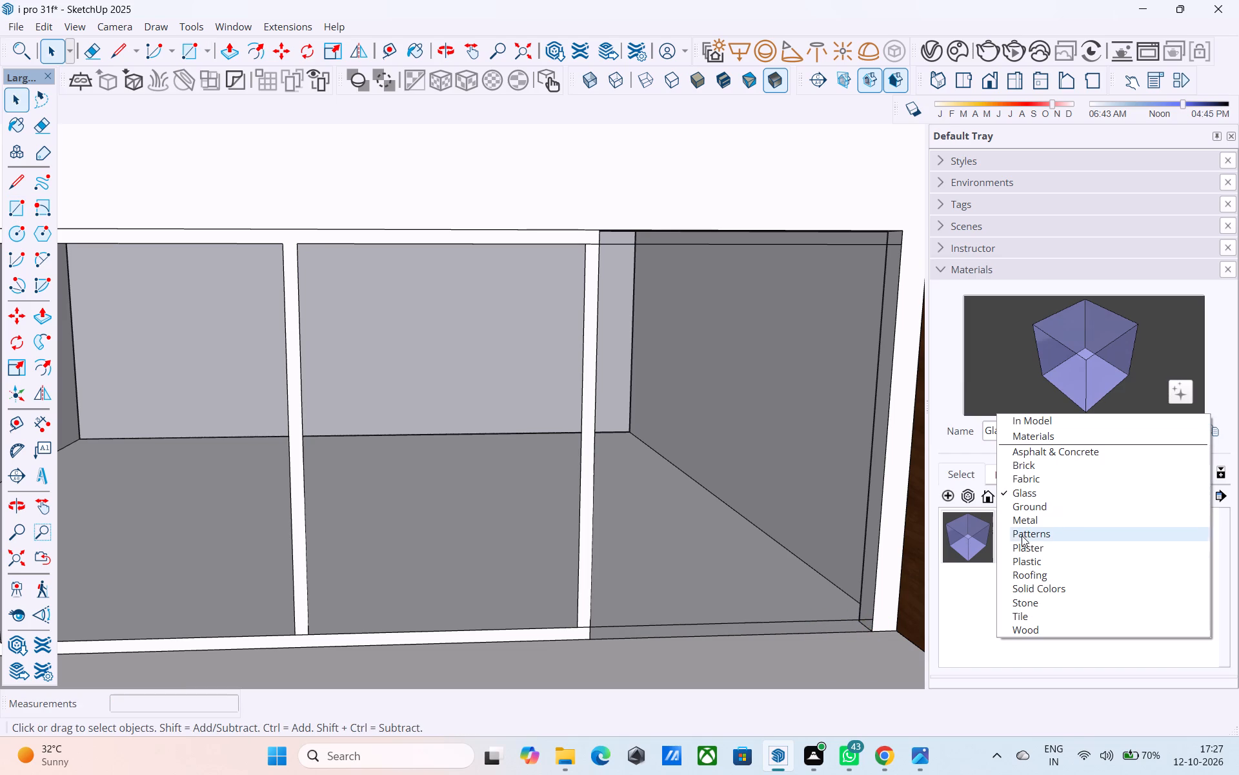
left_click(1015, 420)
left_click(978, 544)
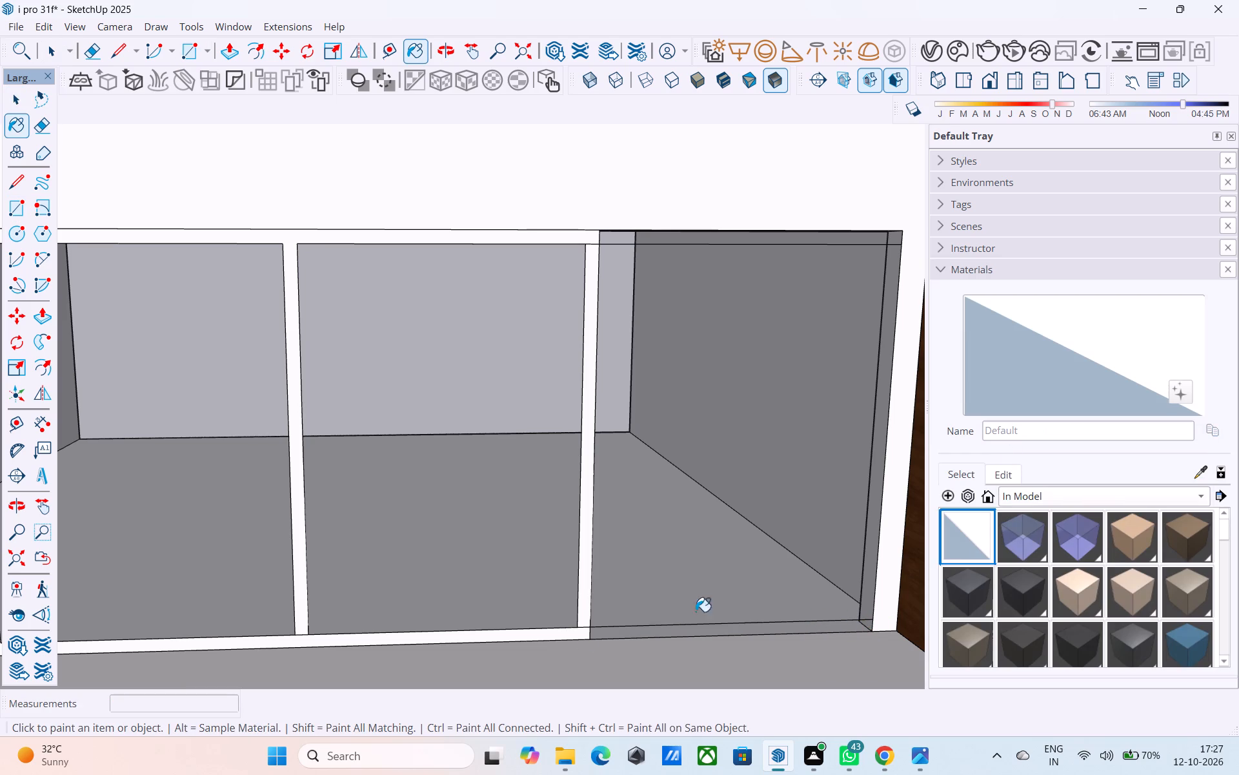
left_click(616, 635)
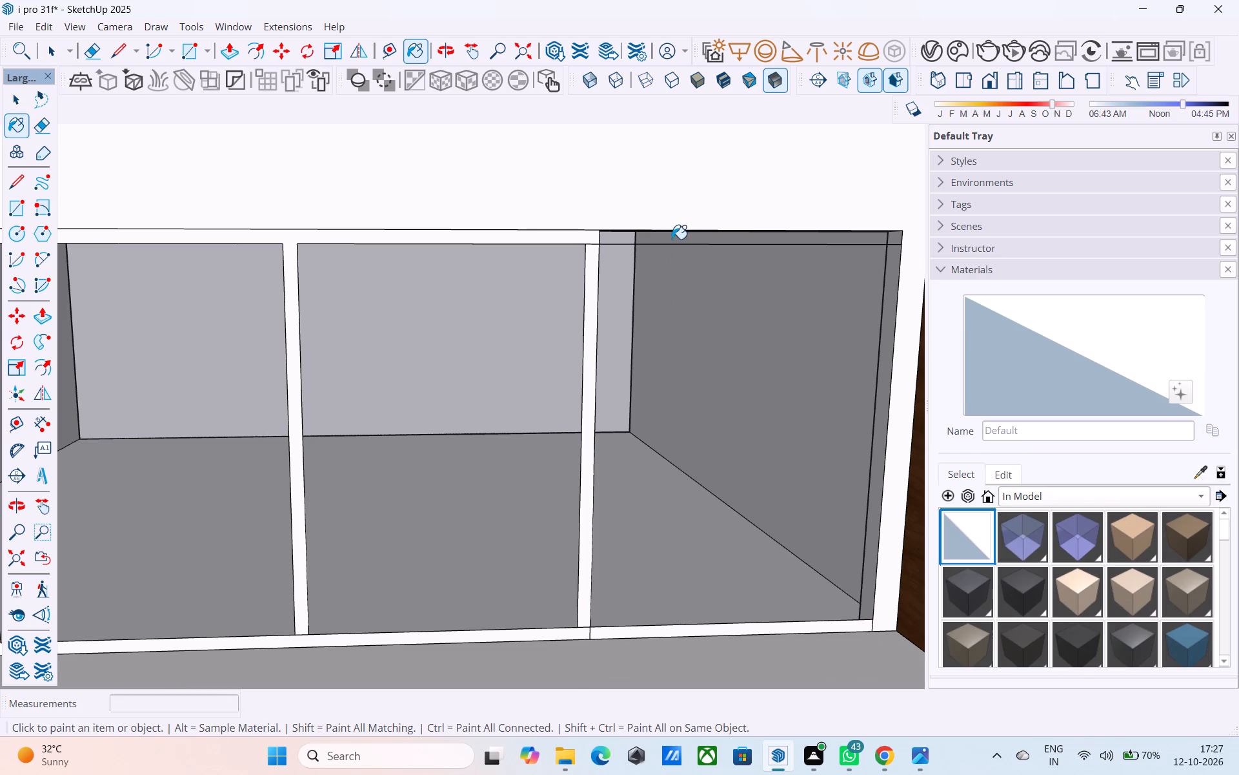
left_click(672, 239)
left_click(883, 367)
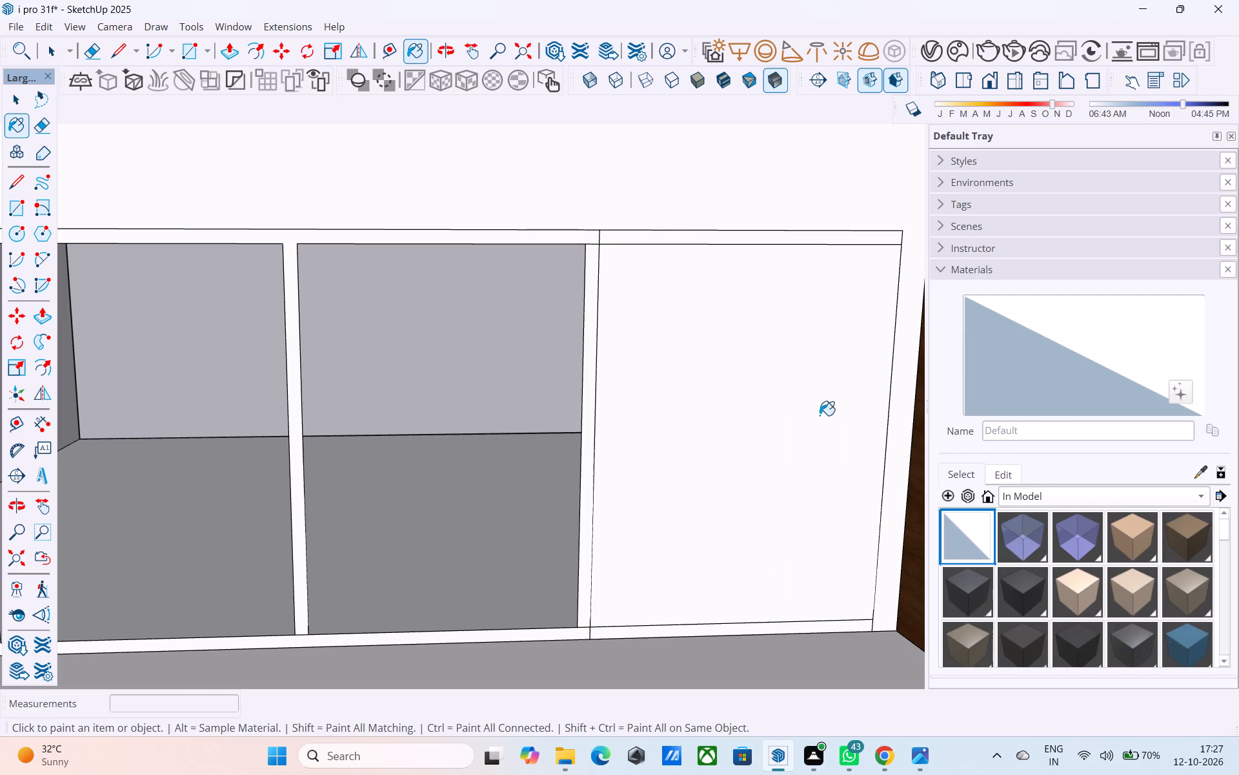
Delete the fourth panel's main face to leave the opening clear inside the frame.
key("space")
left_click(800, 413)
key("Delete")
middle_click_drag(800, 409, 795, 406)
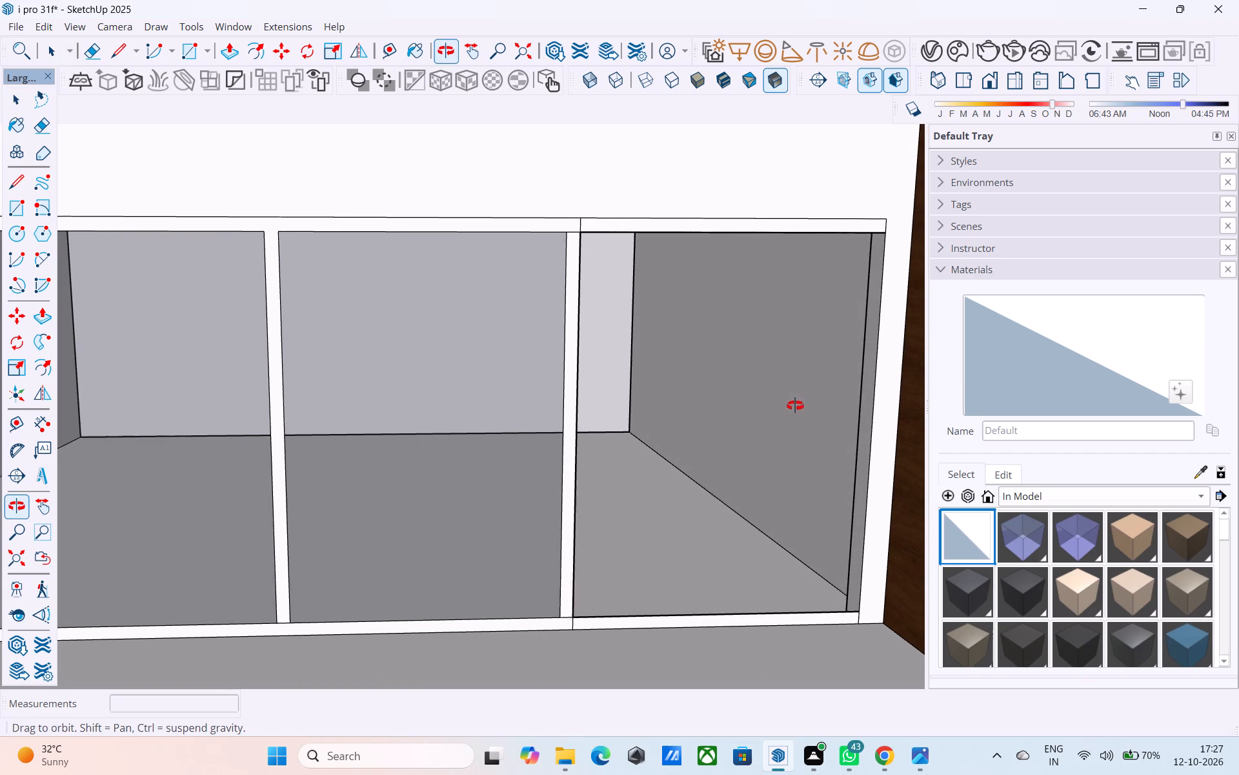
middle_click_drag(795, 406, 794, 405)
Erase the short leftover edges where the mullions meet the top and bottom frame strips.
key("e")
scroll(595, 243, "up", 3)
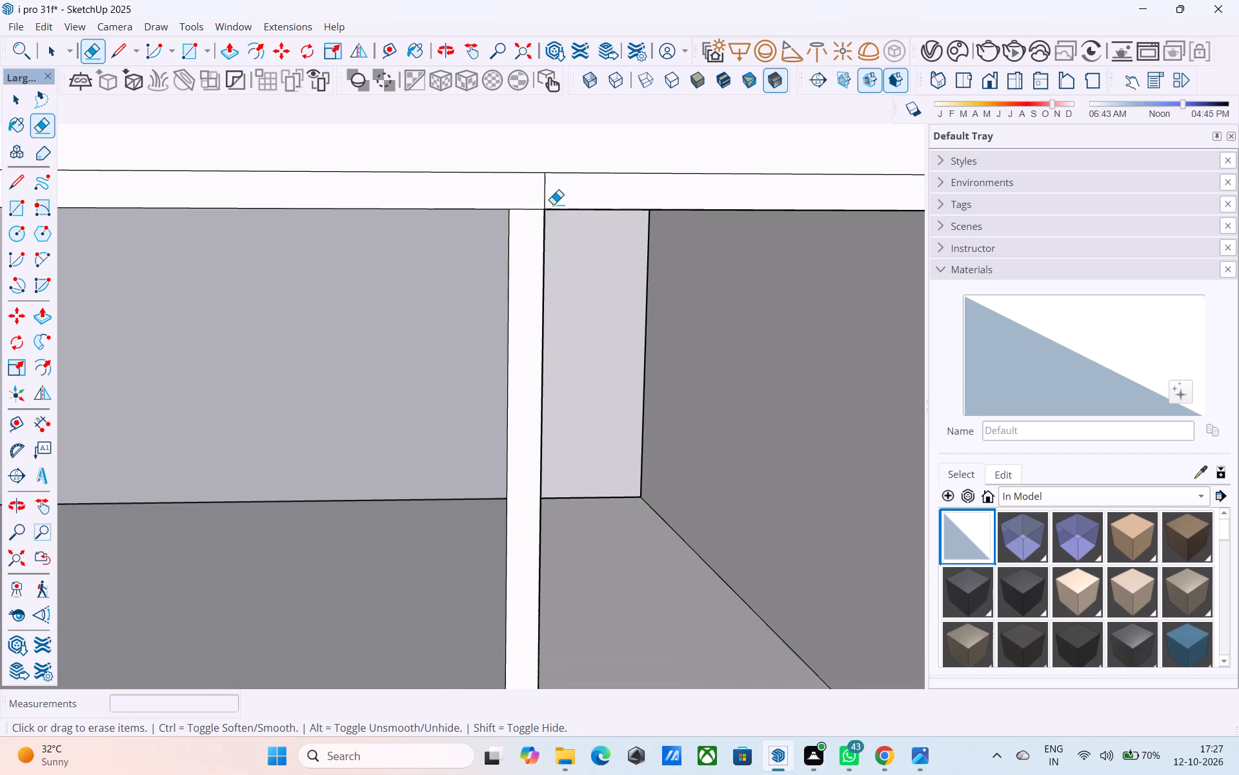
left_click(545, 198)
scroll(539, 196, "down", 4)
left_click(530, 211)
left_click(533, 205)
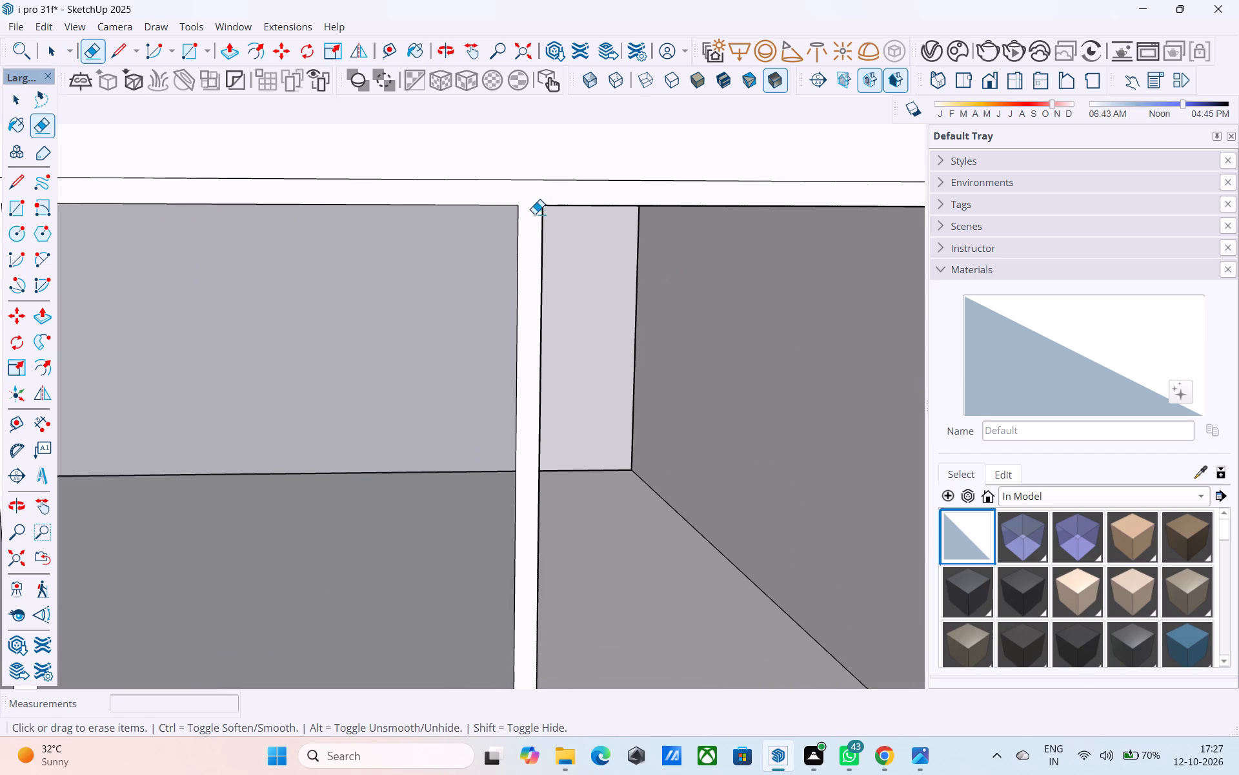
scroll(536, 214, "down", 7)
scroll(558, 564, "up", 7)
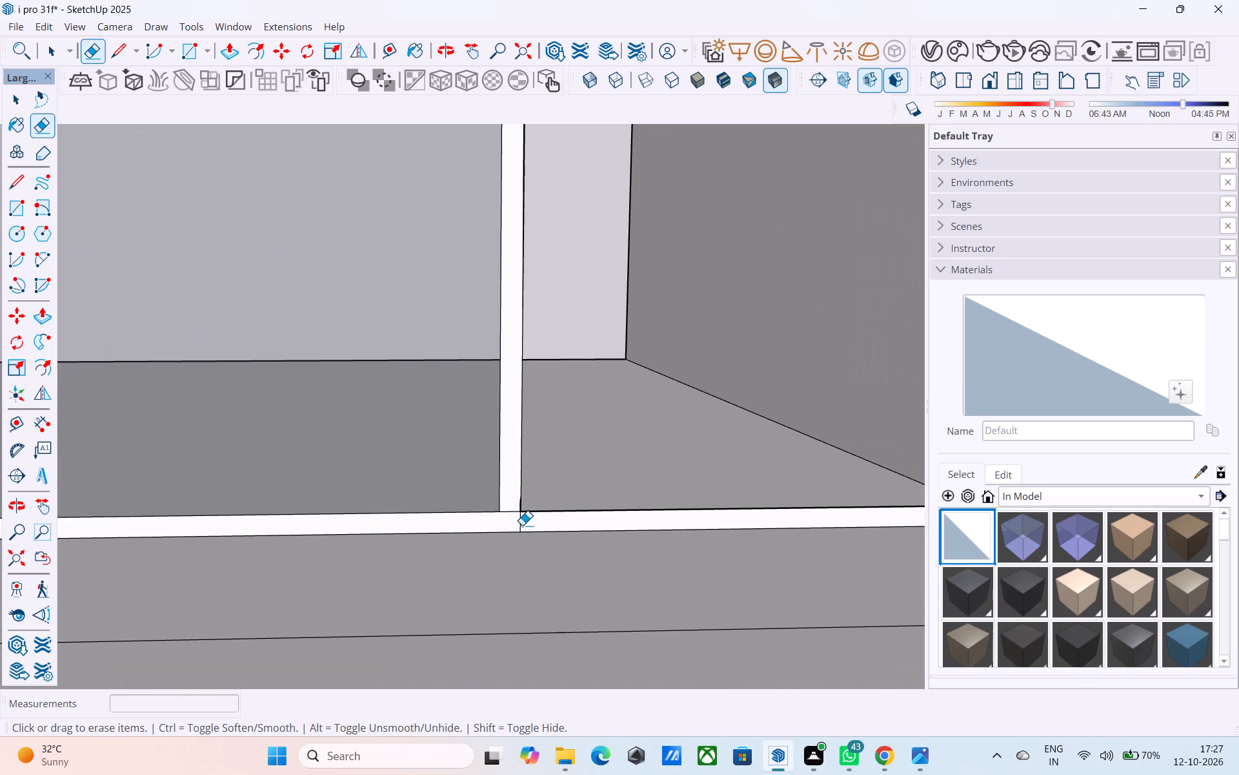
left_click(522, 525)
left_click(512, 515)
scroll(509, 512, "down", 5)
scroll(589, 496, "down", 4)
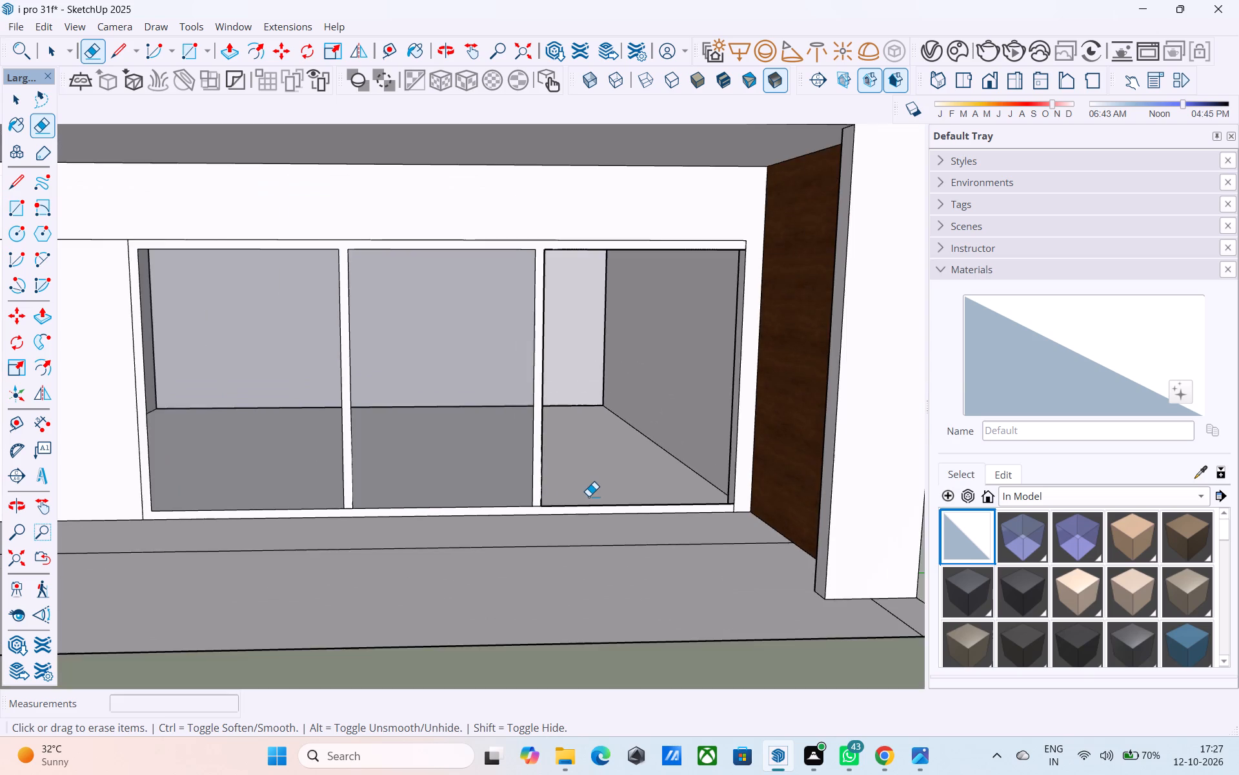
scroll(330, 521, "up", 8)
left_click_drag(365, 495, 365, 503)
Paint the joined lower window frame with the Wood_Veneer_15_1K material from the Wood collection.
left_click(1030, 490)
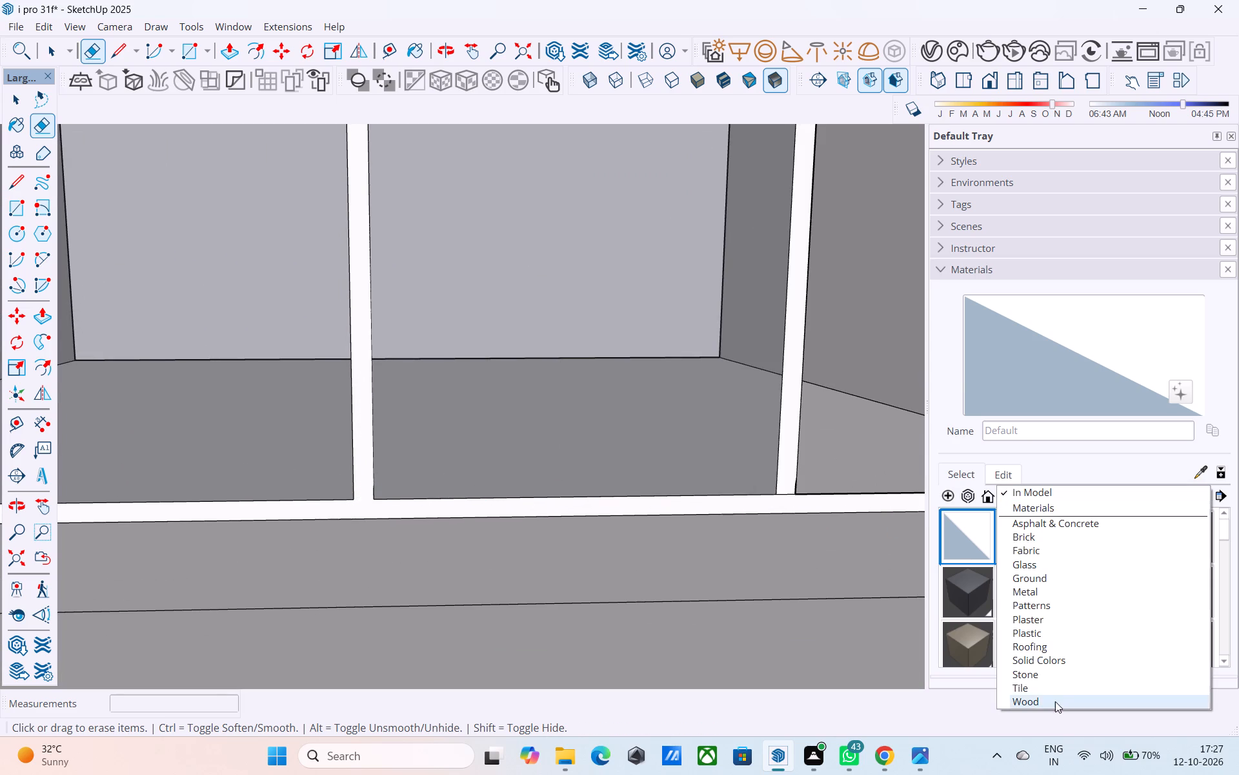
left_click(1055, 698)
left_click(976, 588)
left_click(784, 507)
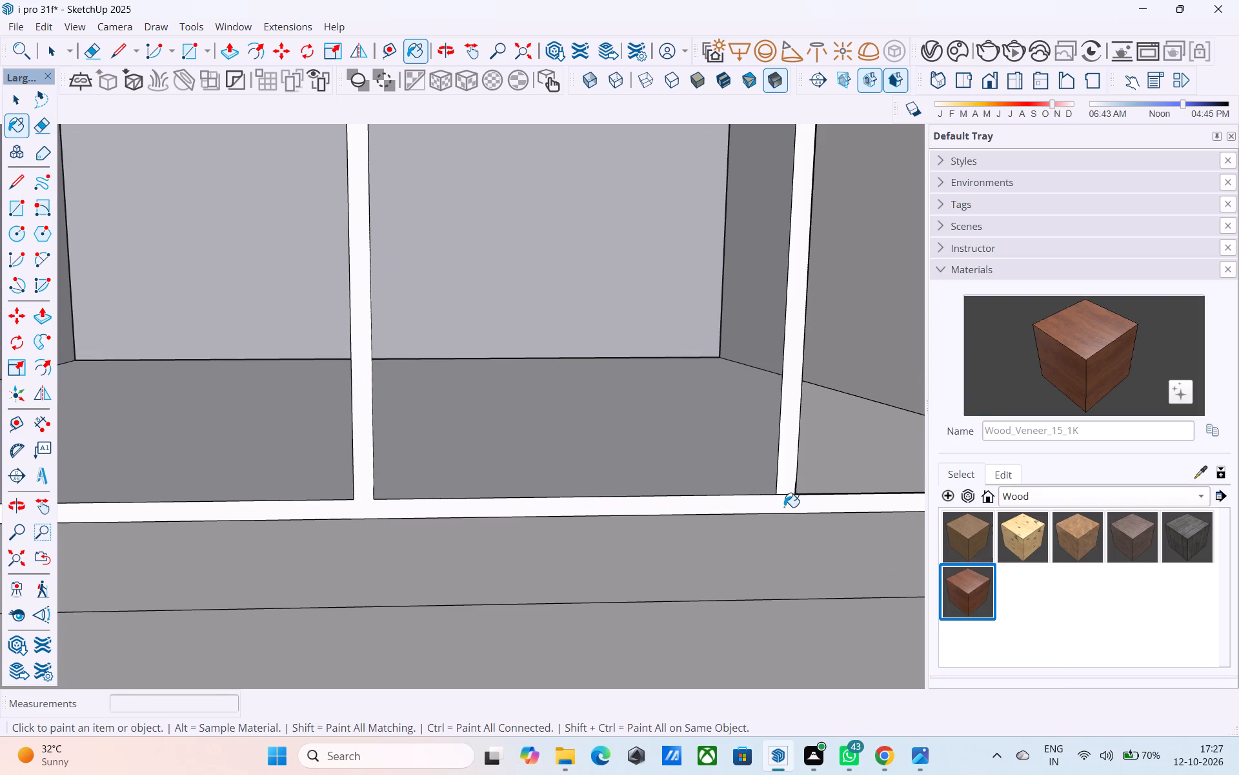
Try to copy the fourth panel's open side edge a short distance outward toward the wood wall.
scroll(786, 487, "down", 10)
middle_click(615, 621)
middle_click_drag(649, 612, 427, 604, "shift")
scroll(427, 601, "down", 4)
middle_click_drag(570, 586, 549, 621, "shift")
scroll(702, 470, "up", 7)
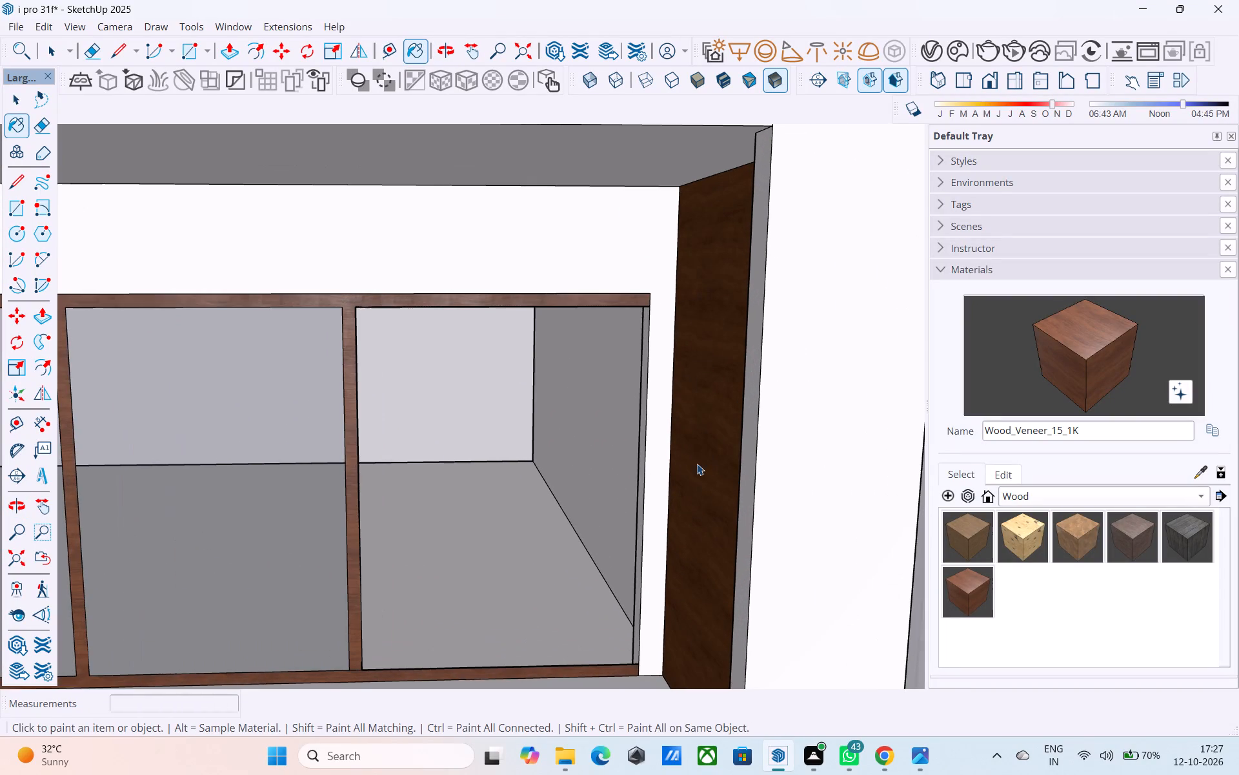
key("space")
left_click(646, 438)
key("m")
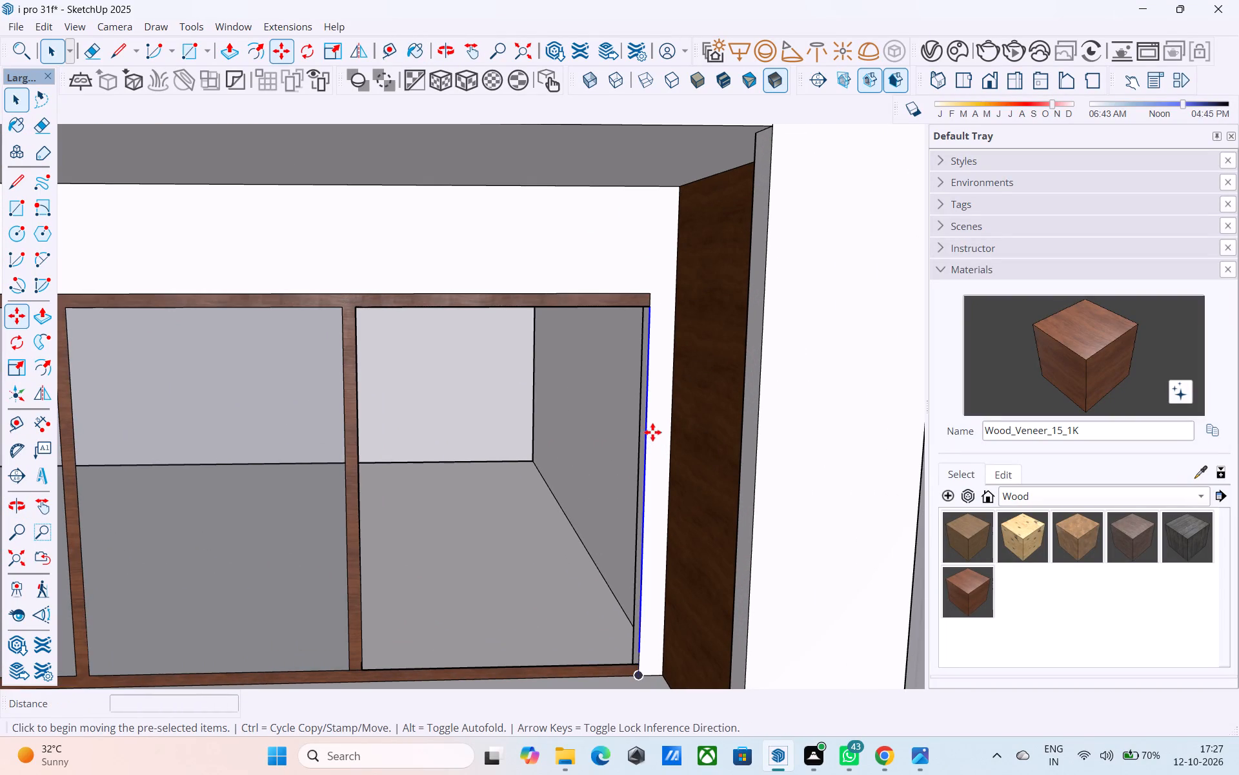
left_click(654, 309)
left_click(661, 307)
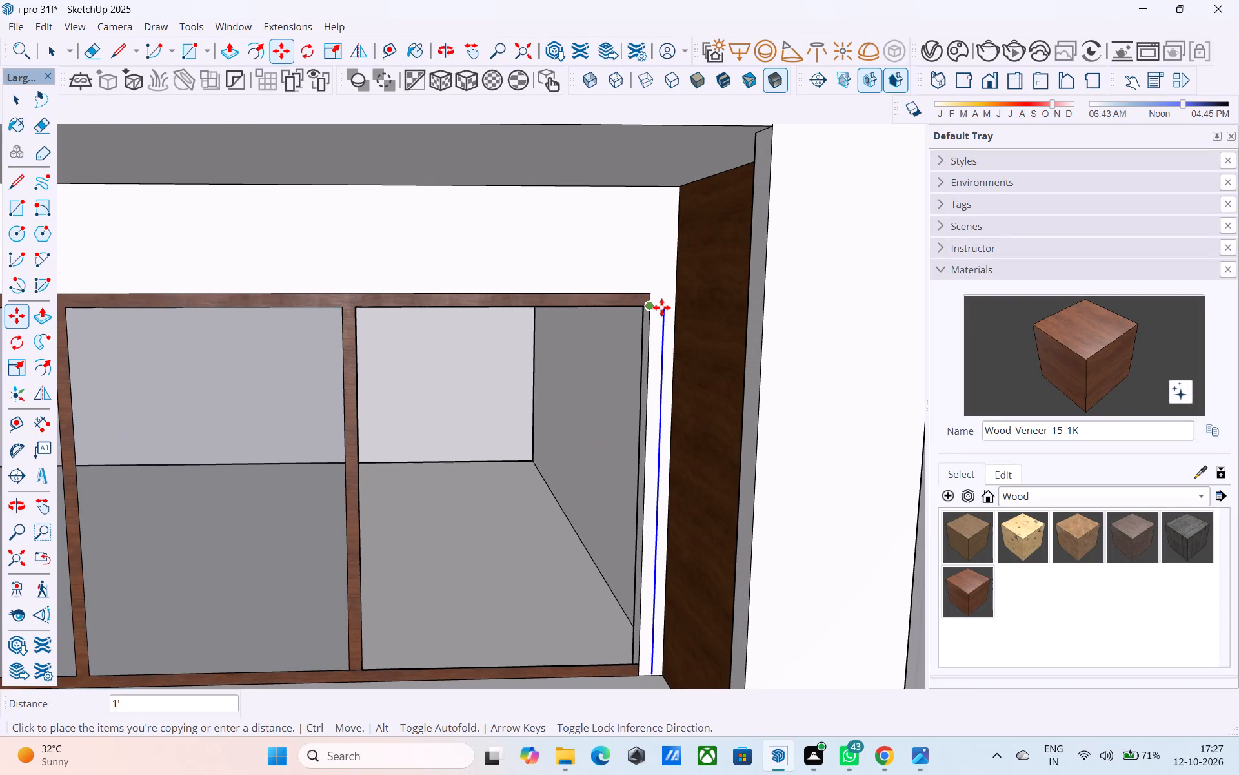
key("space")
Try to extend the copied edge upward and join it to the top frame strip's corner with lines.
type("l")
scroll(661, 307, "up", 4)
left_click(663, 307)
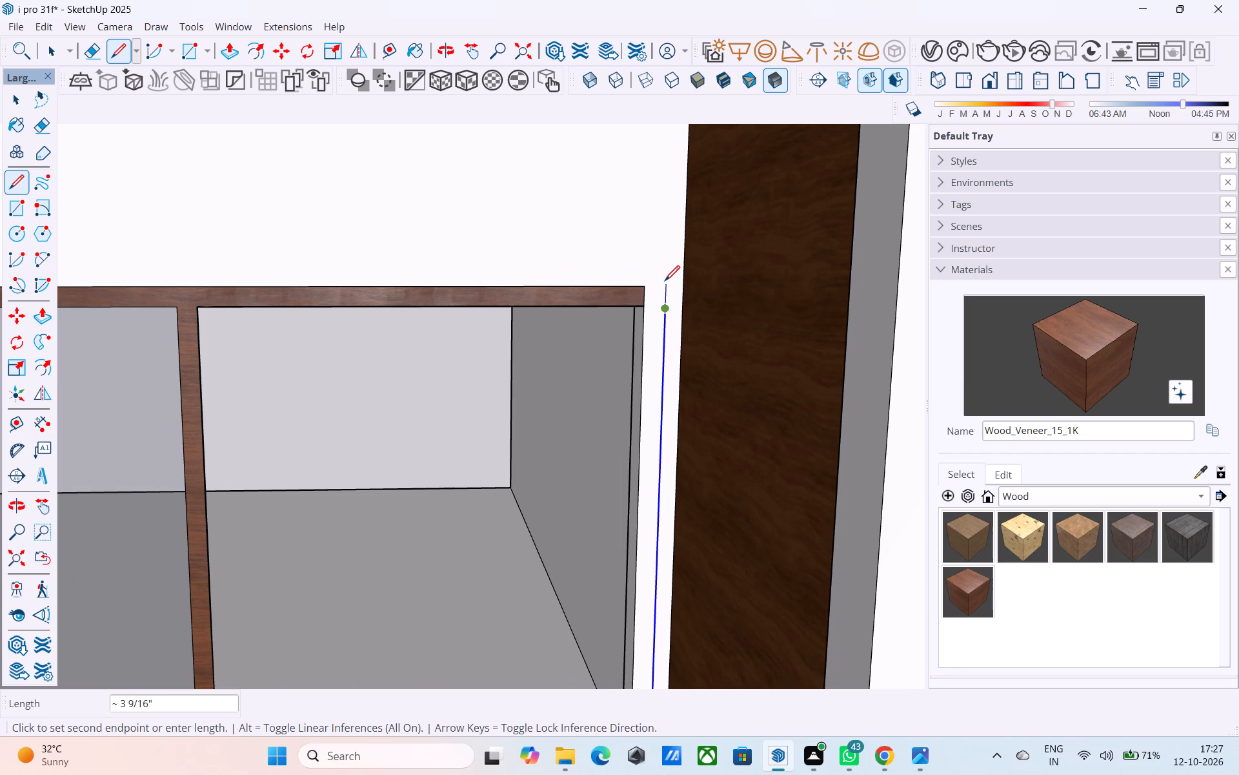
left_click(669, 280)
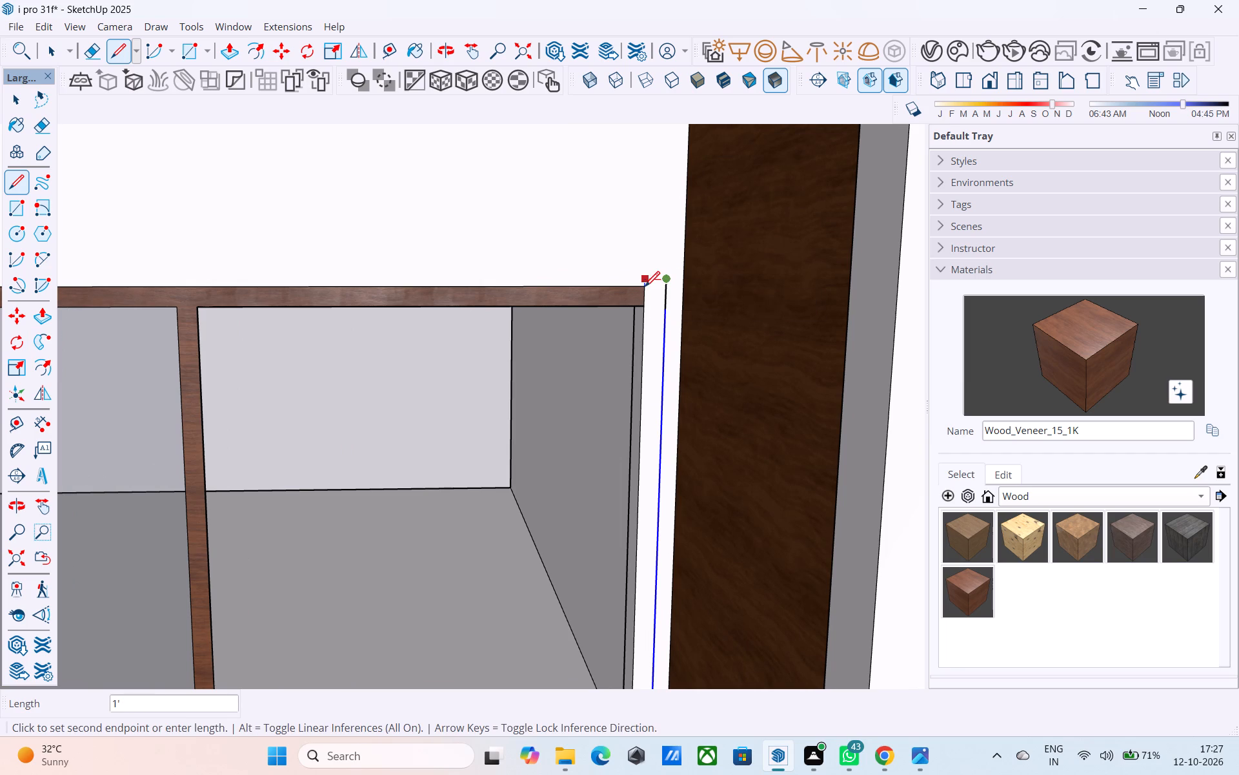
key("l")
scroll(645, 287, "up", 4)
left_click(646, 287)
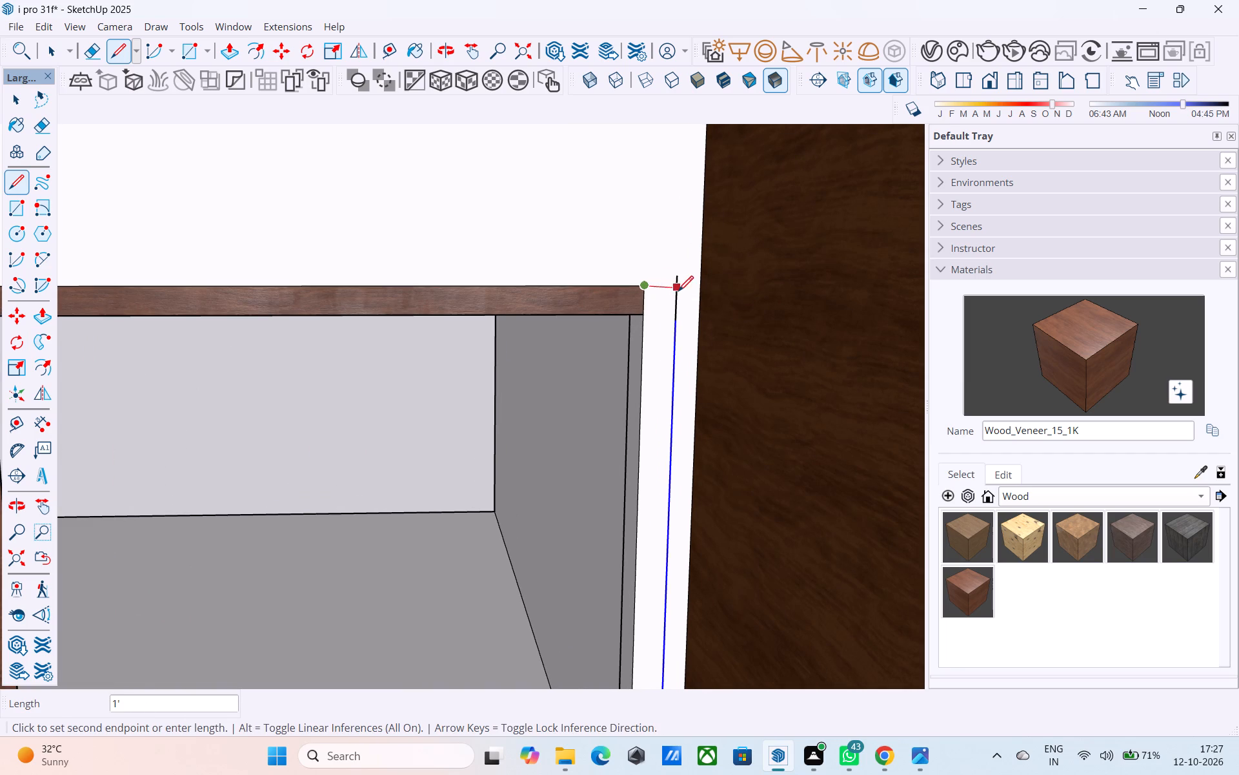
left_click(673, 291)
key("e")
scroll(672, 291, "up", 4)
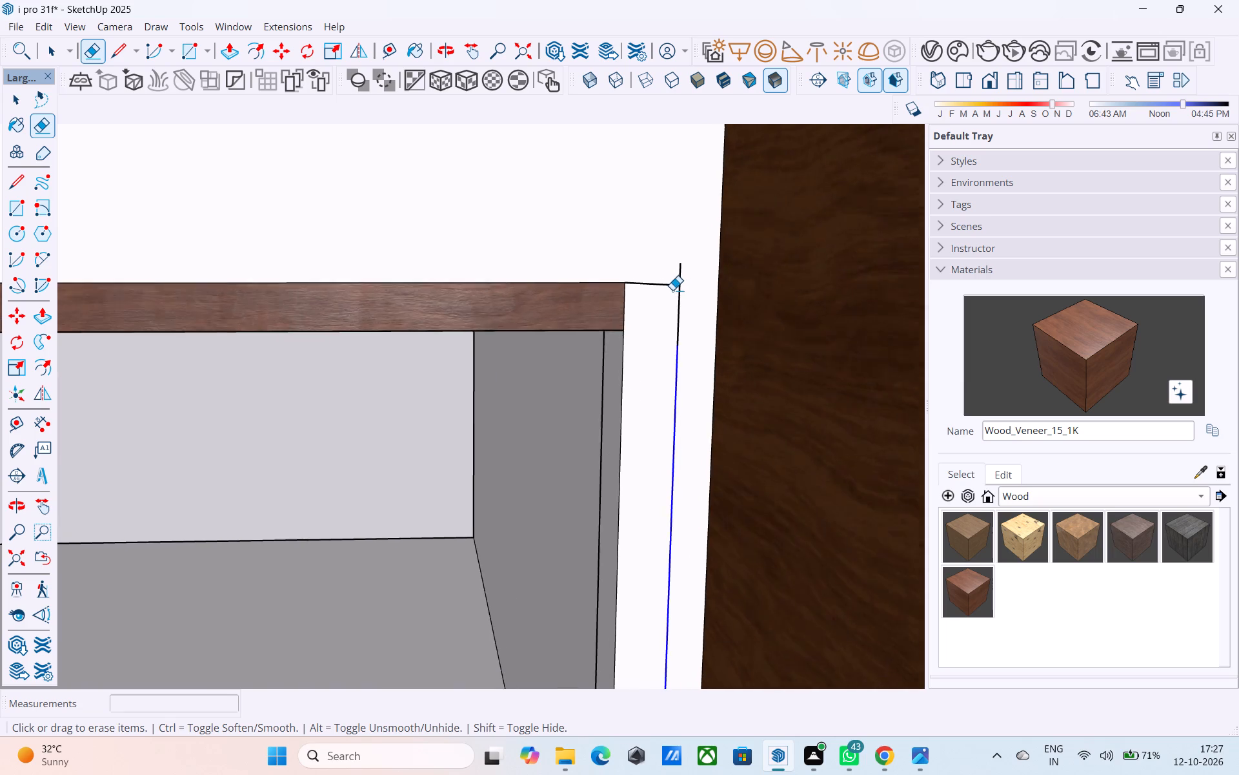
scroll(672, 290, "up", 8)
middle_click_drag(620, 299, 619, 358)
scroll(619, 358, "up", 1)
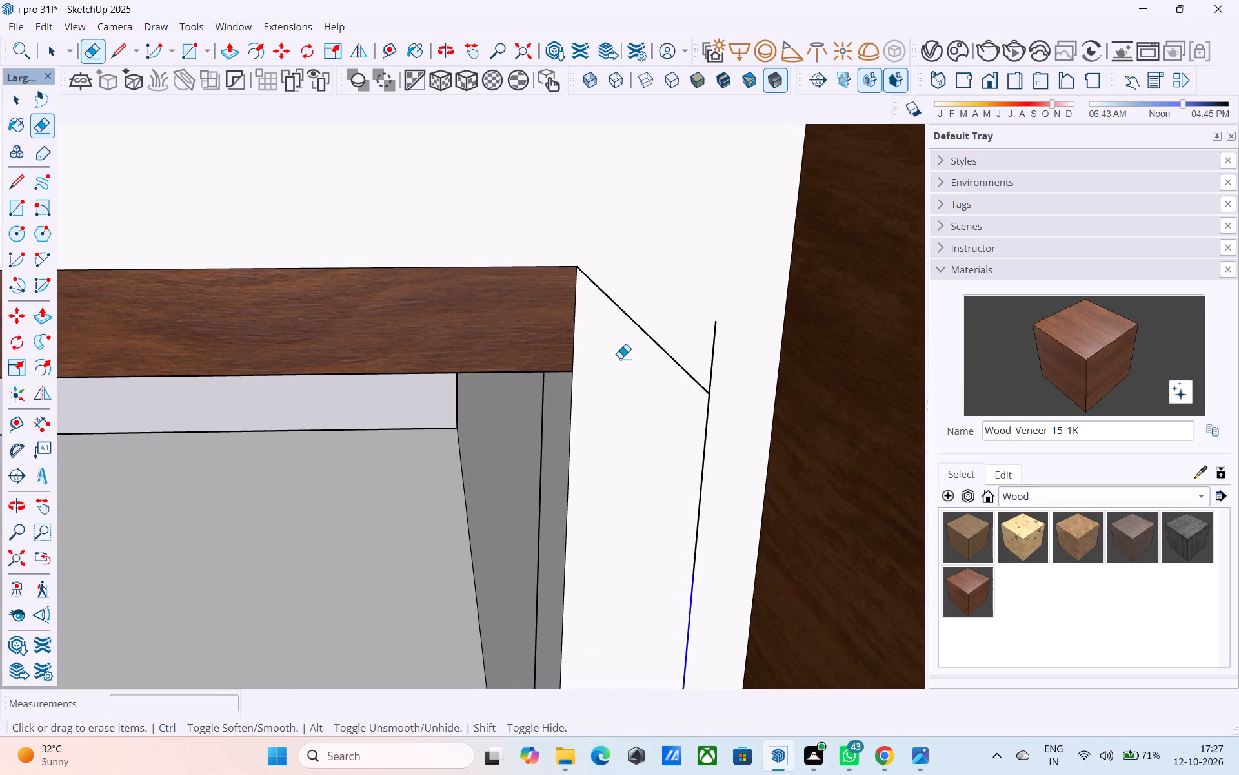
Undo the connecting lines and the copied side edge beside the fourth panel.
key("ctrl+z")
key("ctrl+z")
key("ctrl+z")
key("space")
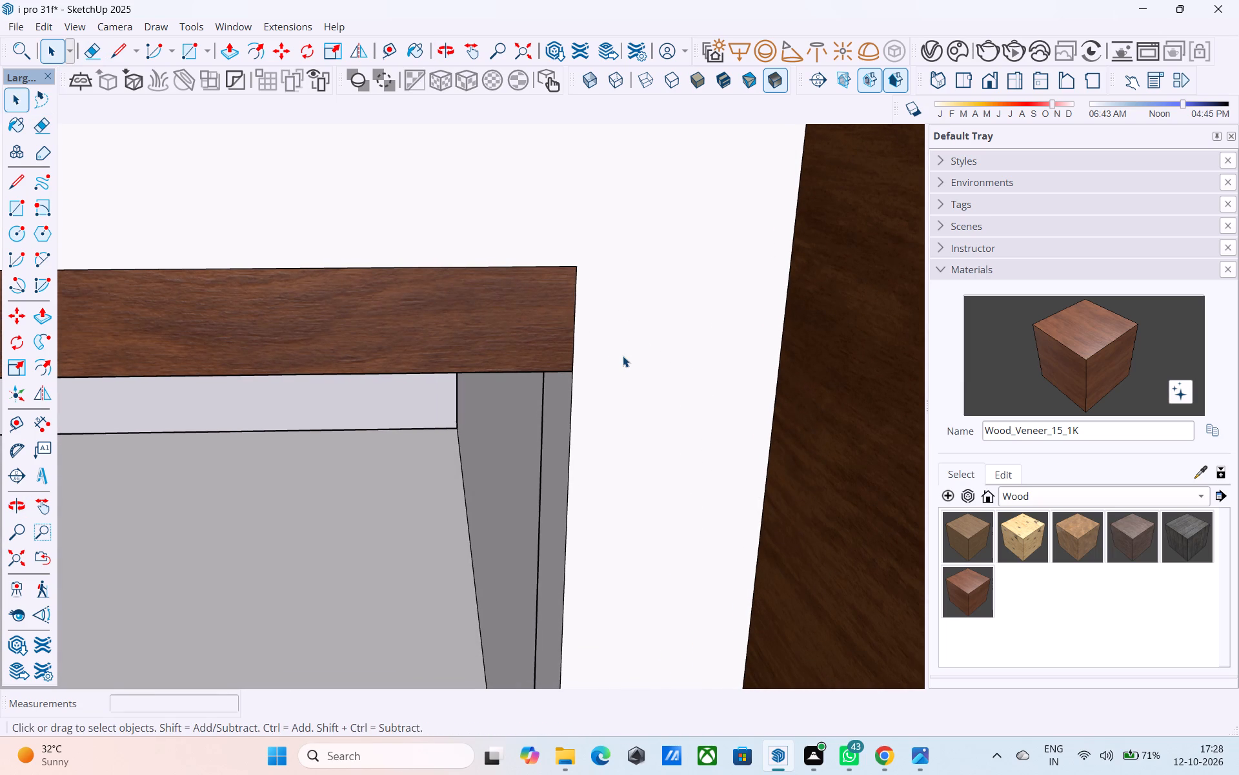
Draw a 6" horizontal line from the top frame strip's outer corner toward the wood wall.
key("l")
left_click(579, 271)
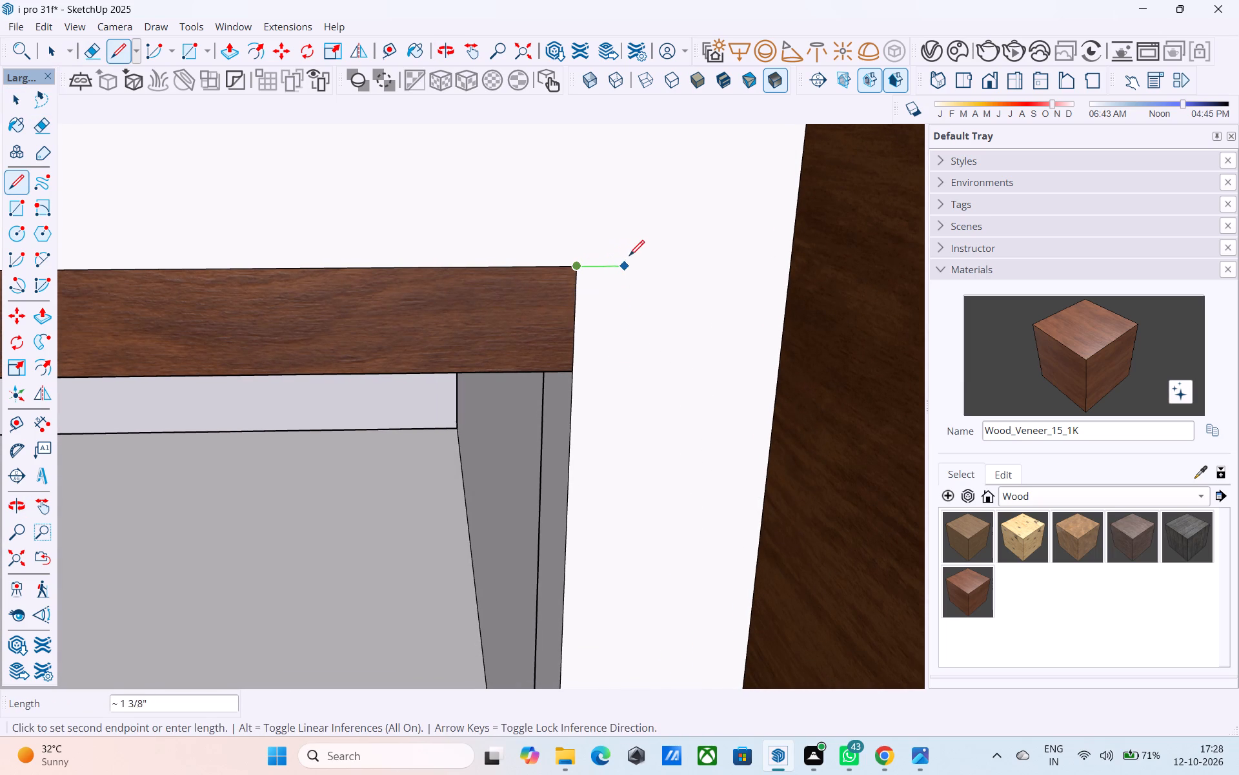
key("6")
key("shift+quotedbl")
key("Return")
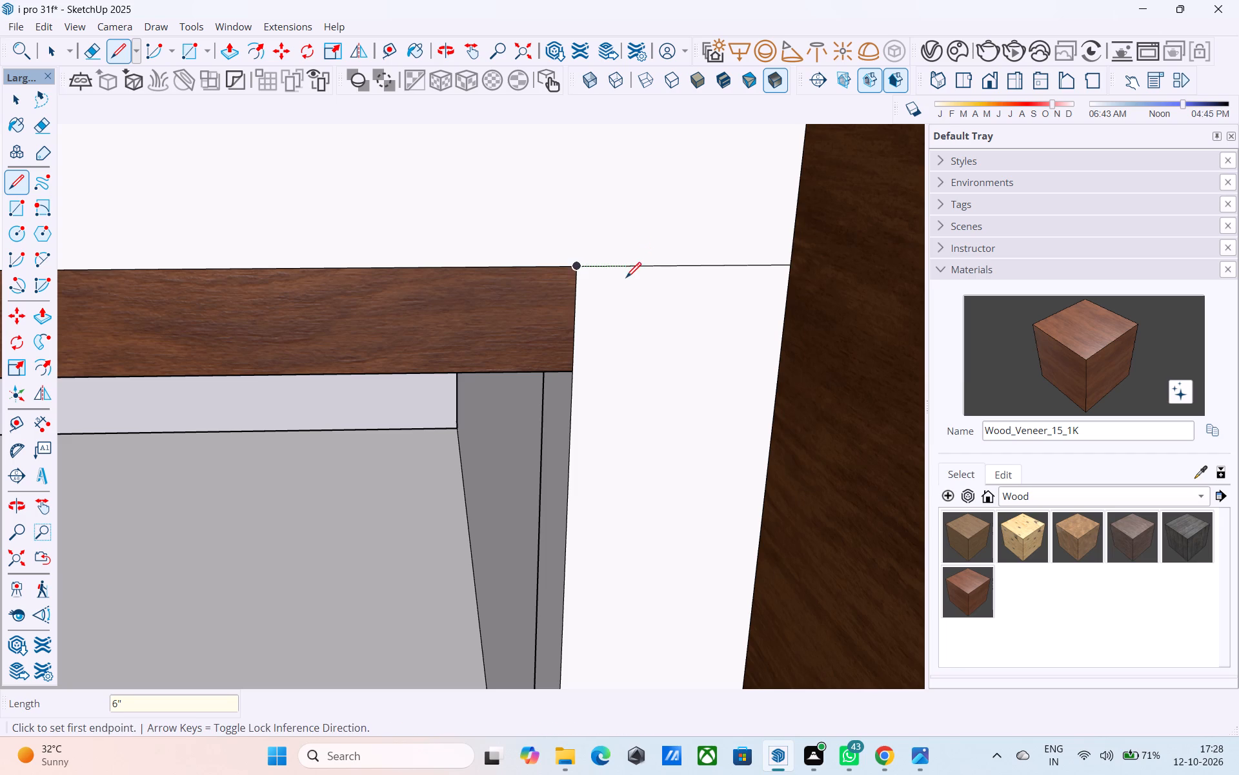
Draw a 7' 9" vertical line from the new top line down to the floor edge, outlining the side frame strip.
left_click(682, 269)
scroll(676, 284, "down", 4)
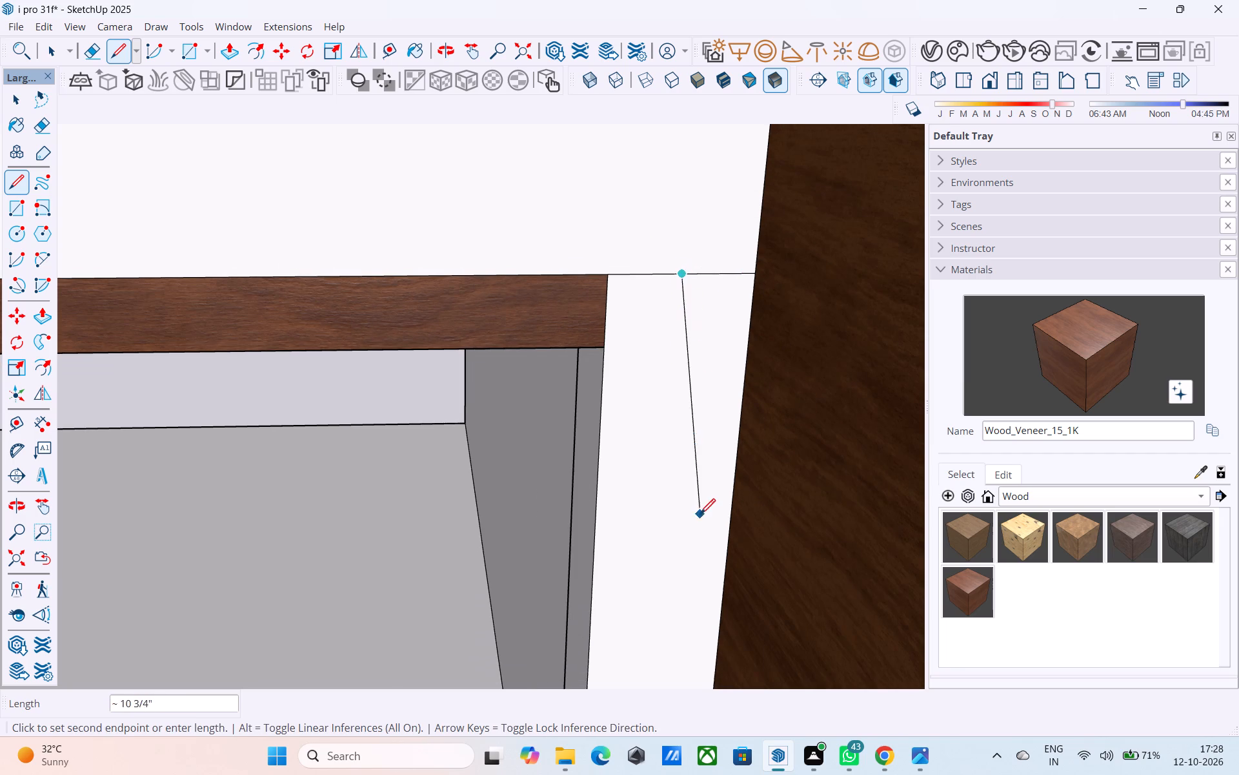
middle_click_drag(700, 515, 691, 198)
scroll(648, 267, "down", 4)
scroll(640, 441, "down", 5)
middle_click_drag(640, 488, 660, 259)
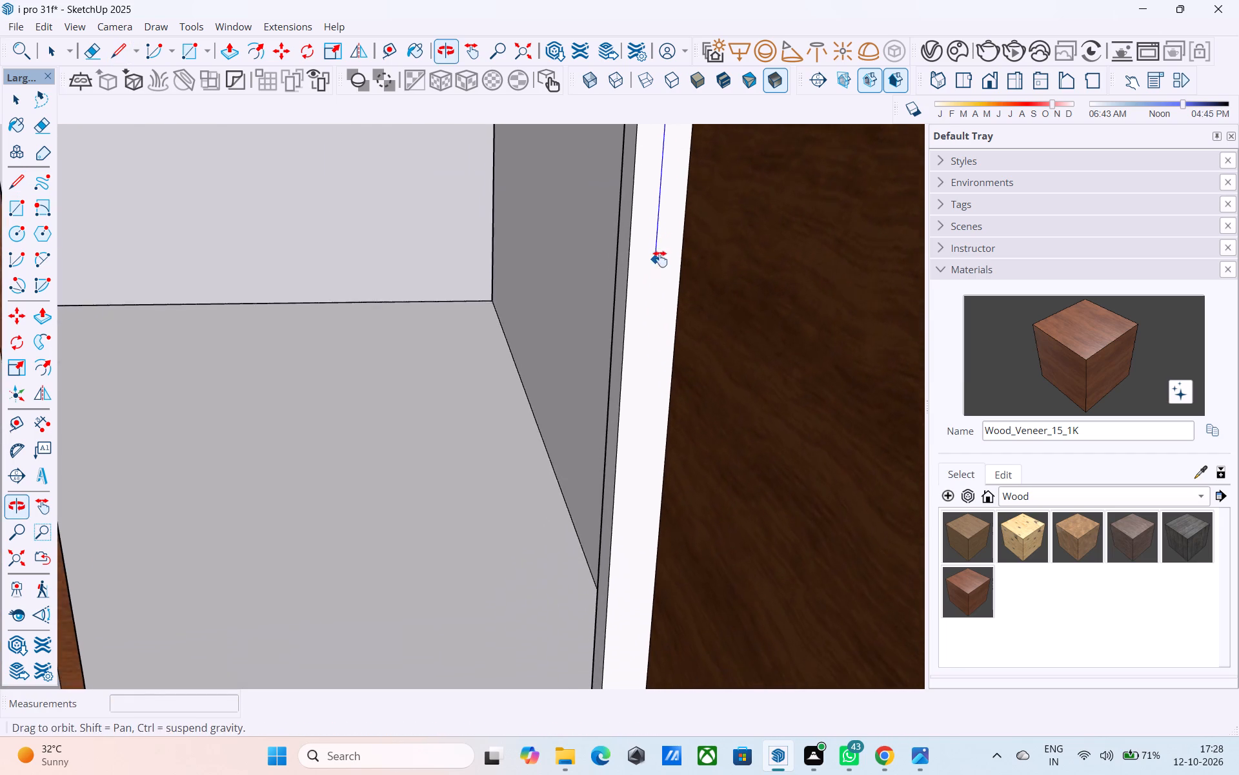
middle_click_drag(660, 259, 659, 257)
scroll(632, 418, "down", 2)
middle_click_drag(626, 468, 619, 296)
scroll(594, 416, "up", 4)
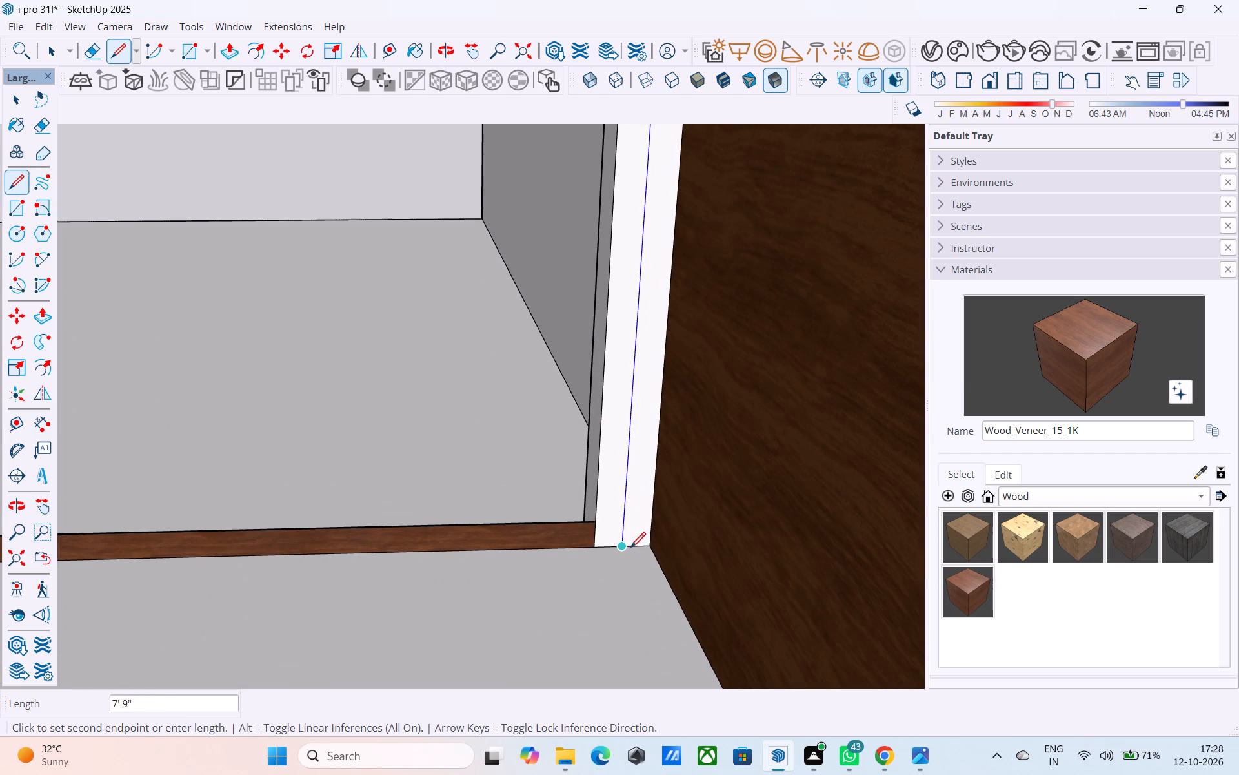
left_click(625, 548)
Paint the new side strip beside the wood wall with Wood_Veneer_15_1K.
key("space")
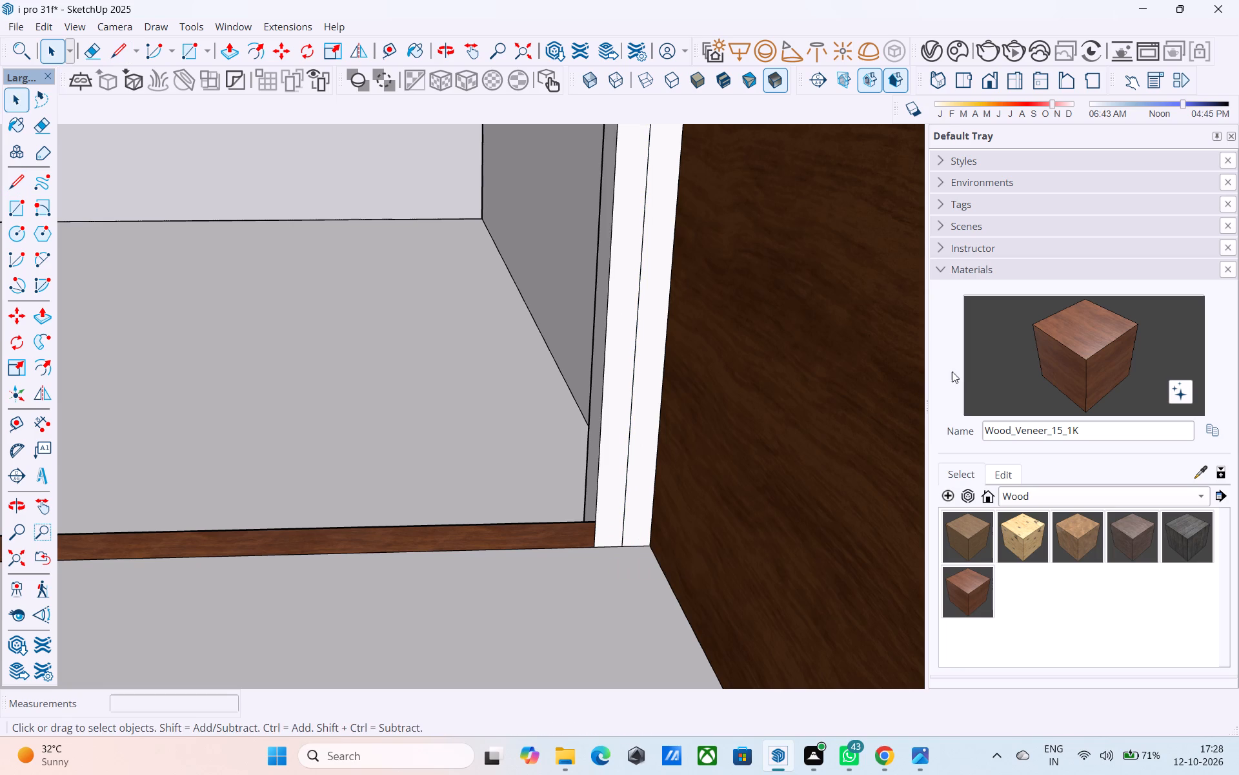
left_click(1074, 352)
left_click(616, 408)
scroll(610, 467, "down", 6)
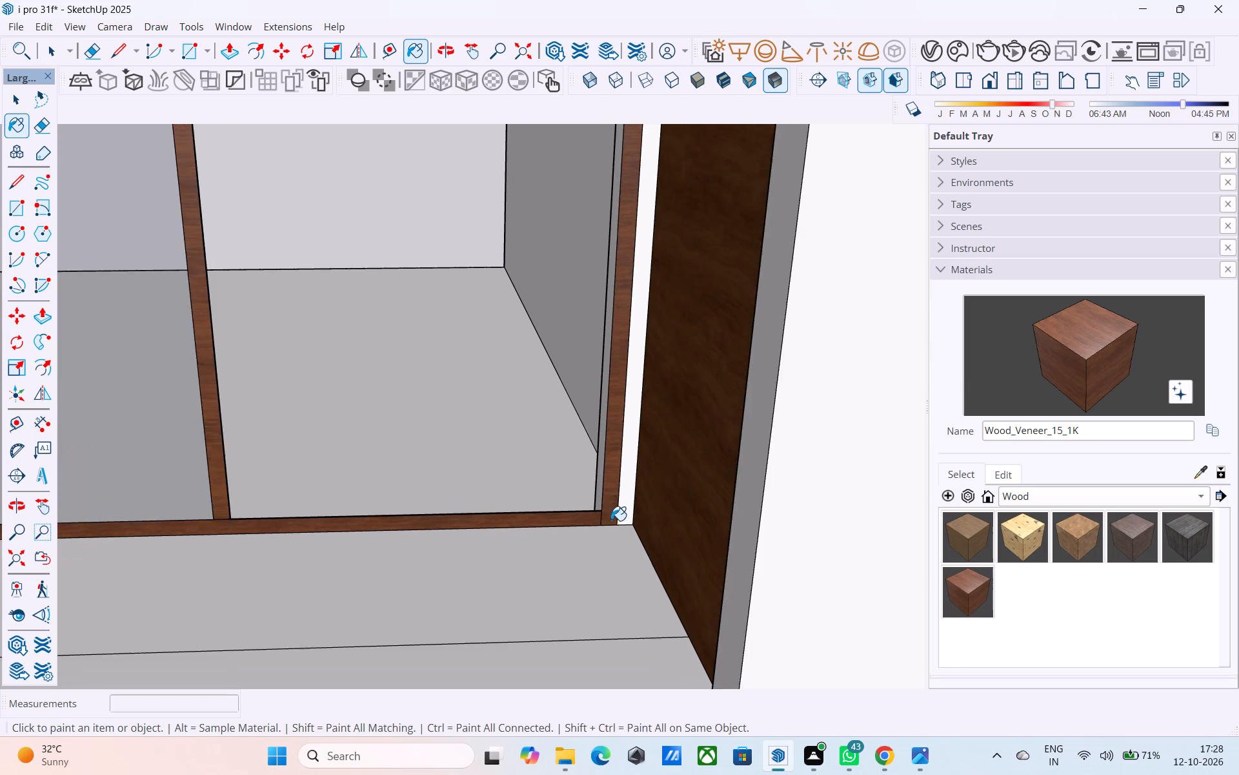
scroll(611, 521, "down", 8)
Erase the leftover line running from the side strip's top corner to the wood wall.
key("e")
scroll(623, 359, "up", 5)
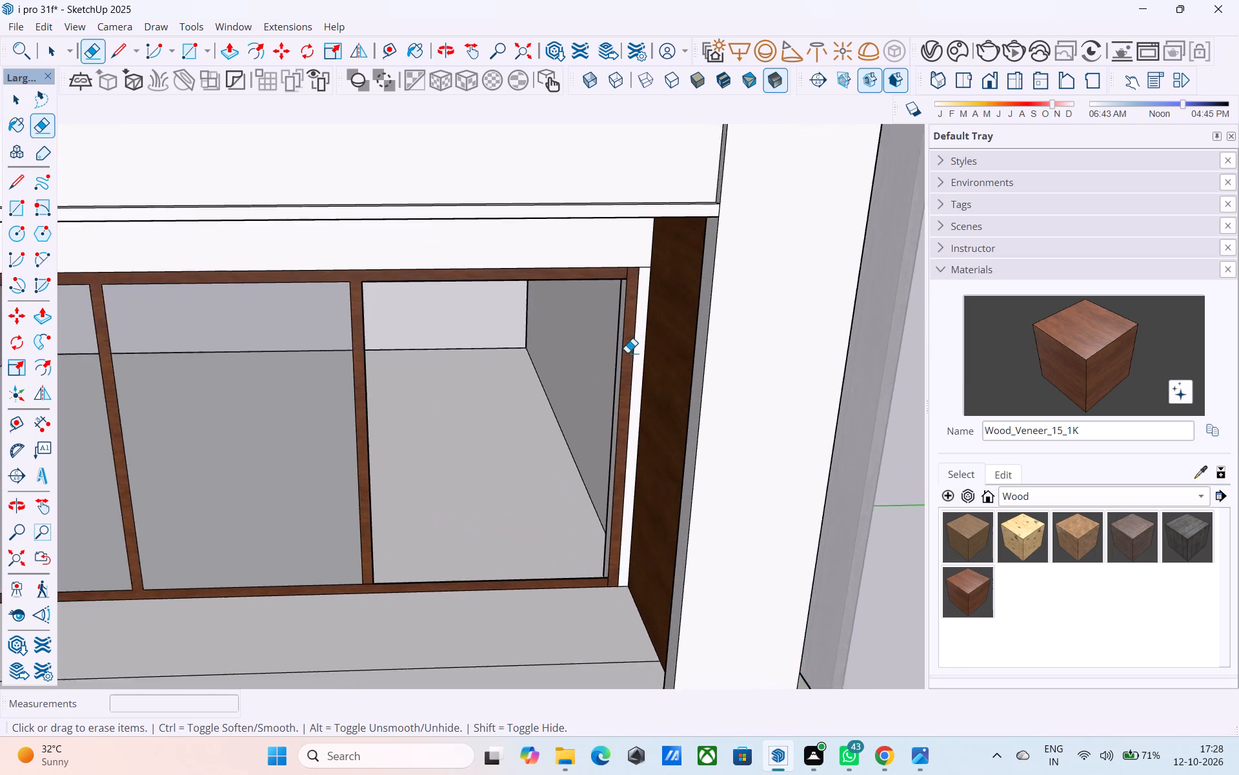
scroll(627, 353, "up", 5)
left_click_drag(664, 171, 662, 182)
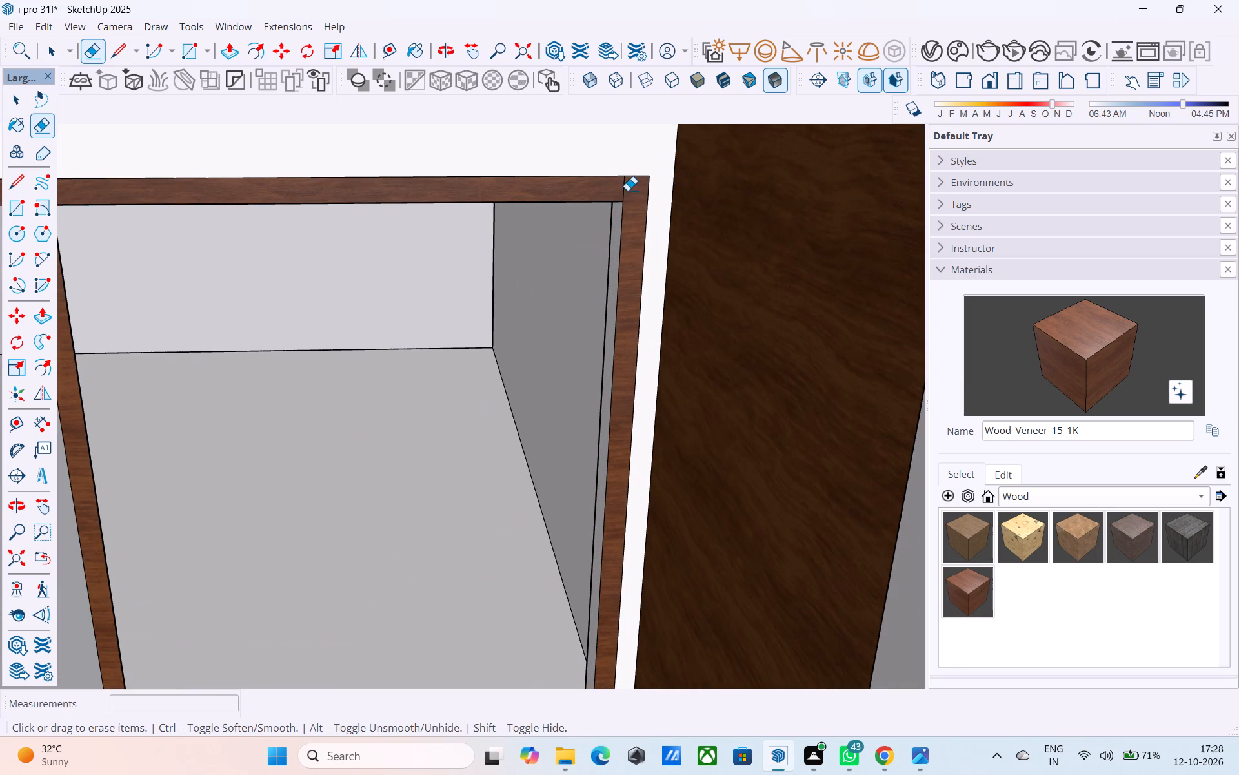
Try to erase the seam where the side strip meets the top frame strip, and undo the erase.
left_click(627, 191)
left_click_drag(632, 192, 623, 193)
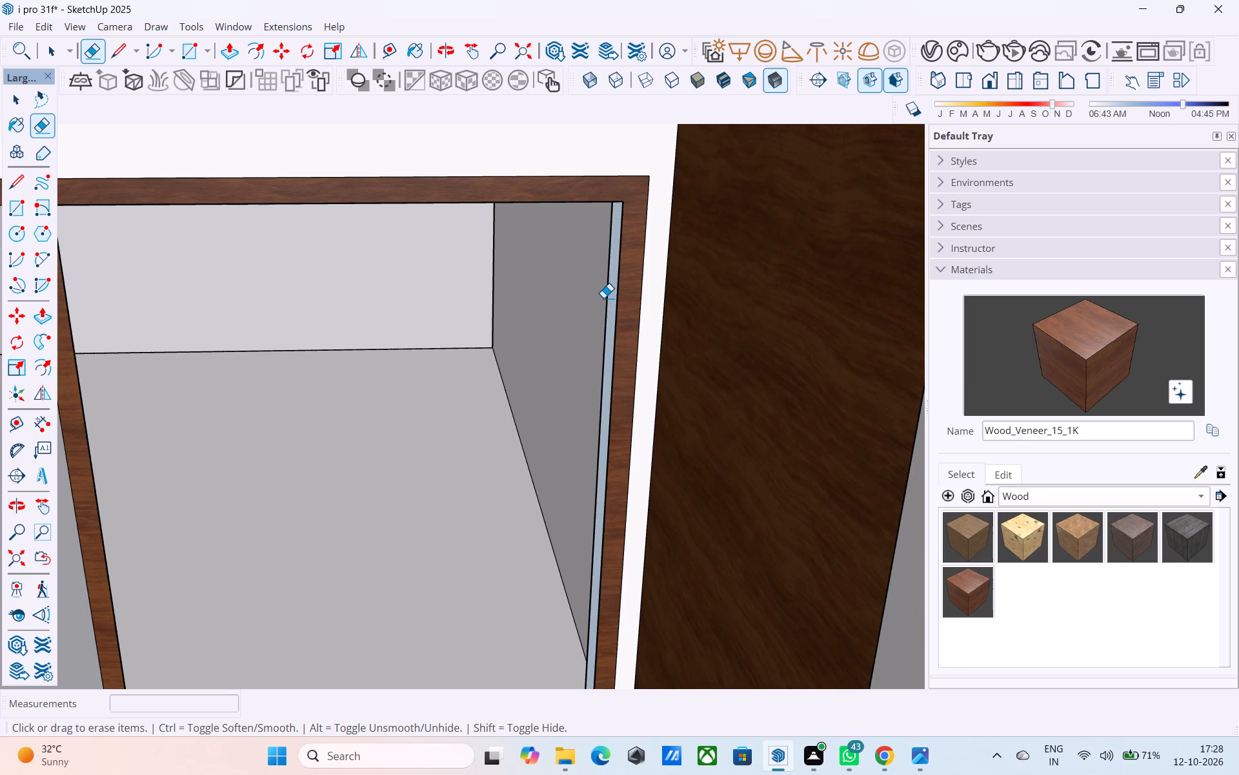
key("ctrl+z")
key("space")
Draw a 3" line down the outer edge of the upper balcony opening's end frame from its top corner.
scroll(608, 299, "down", 9)
middle_click_drag(598, 349, 598, 411, "shift")
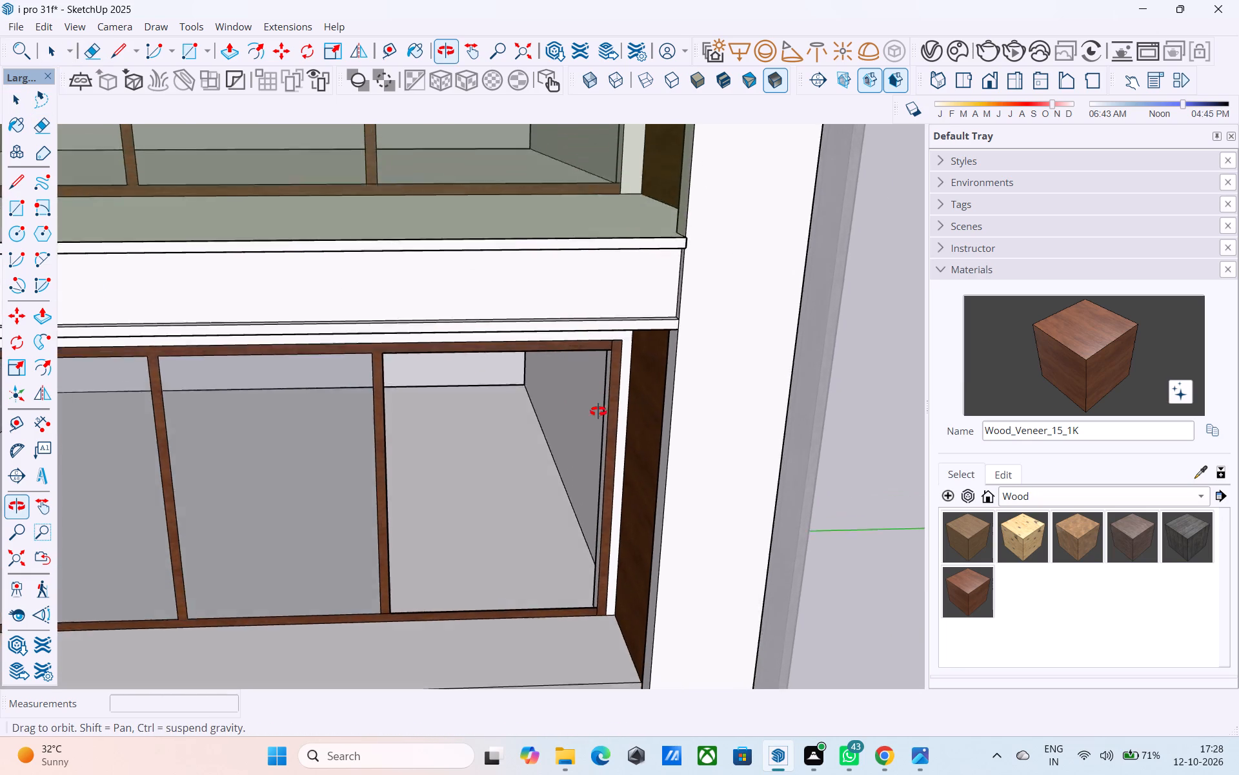
middle_click_drag(598, 411, 685, 396, "shift")
middle_click_drag(785, 397, 678, 400, "shift")
scroll(712, 424, "down", 6)
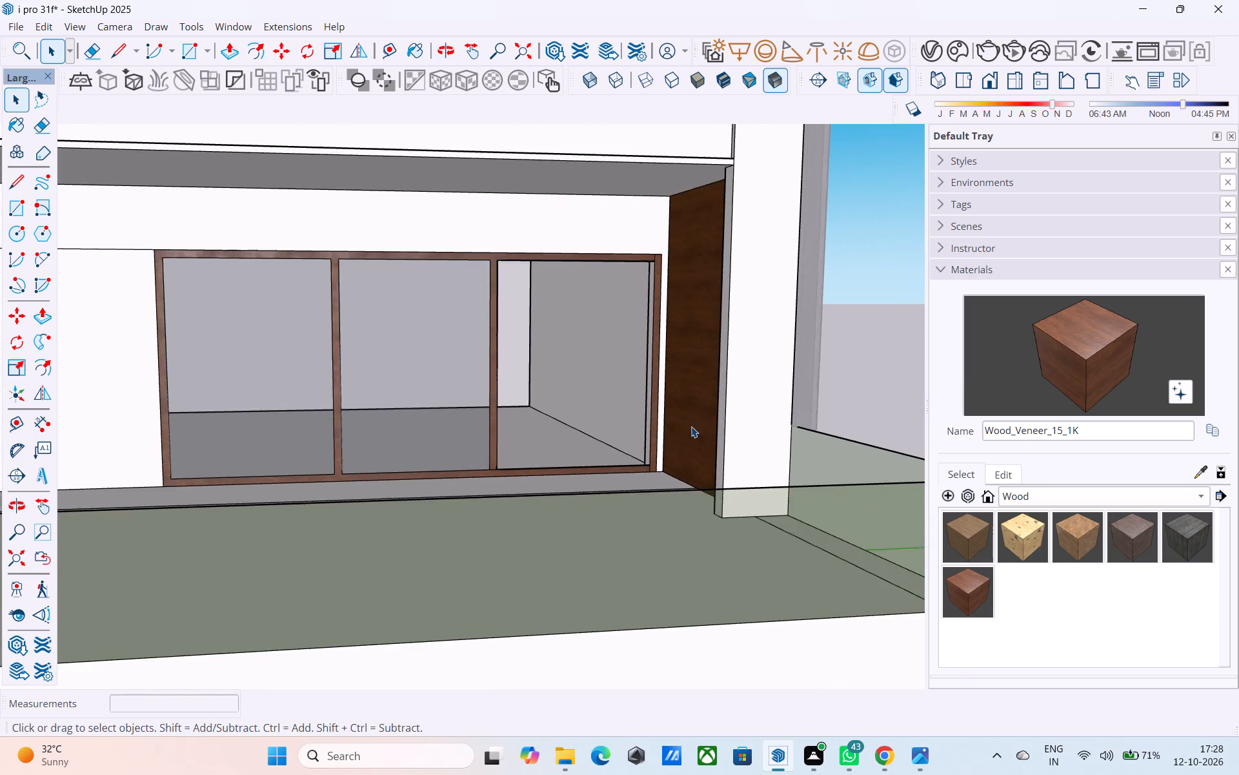
scroll(691, 426, "down", 2)
middle_click_drag(687, 446, 730, 589)
middle_click_drag(671, 325, 585, 436, "shift")
scroll(559, 325, "up", 4)
middle_click_drag(549, 317, 567, 256, "shift")
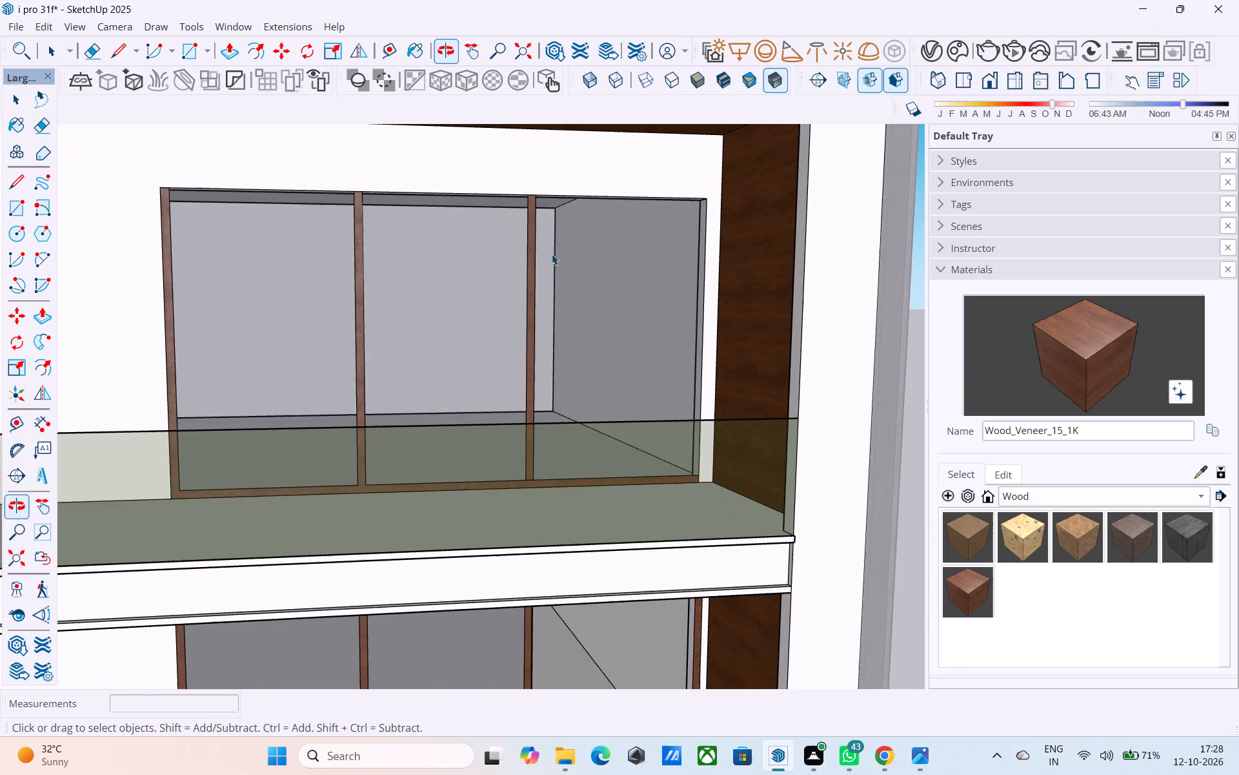
scroll(546, 260, "down", 6)
middle_click_drag(562, 386, 582, 448)
scroll(401, 316, "up", 7)
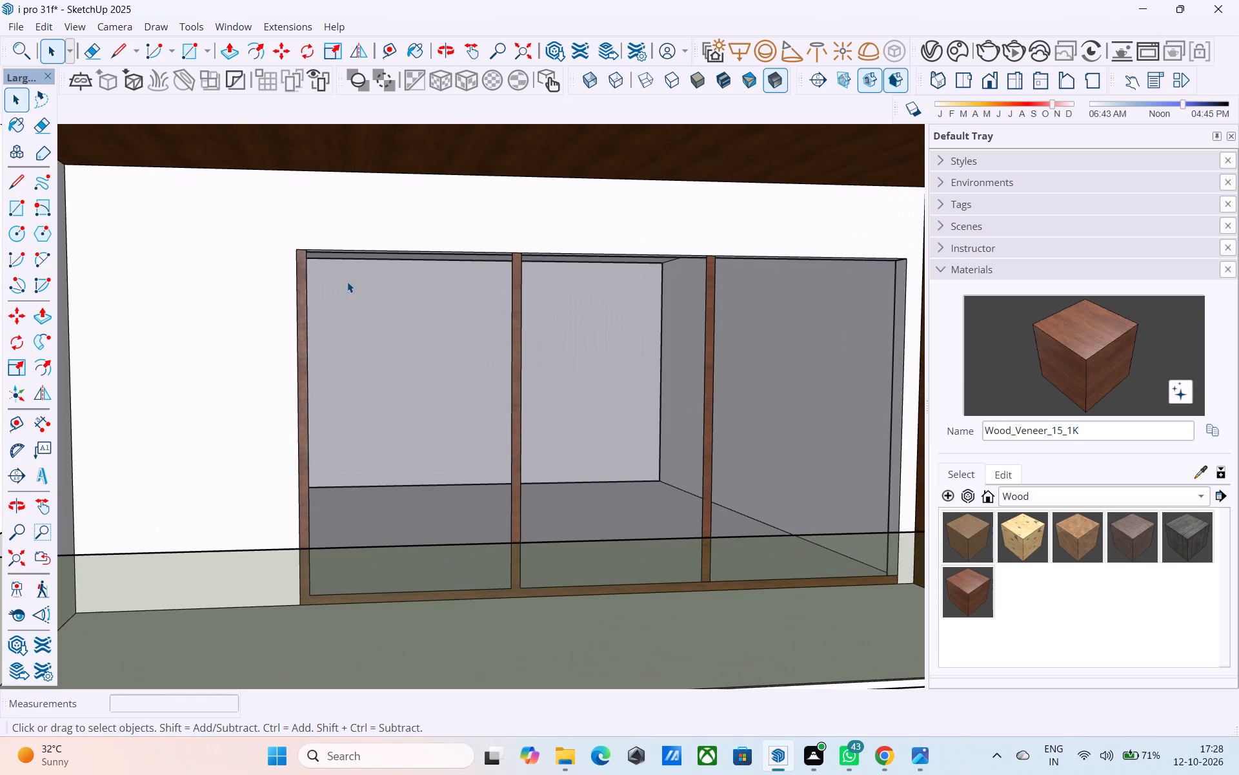
middle_click_drag(330, 282, 273, 291, "shift")
scroll(227, 265, "up", 3)
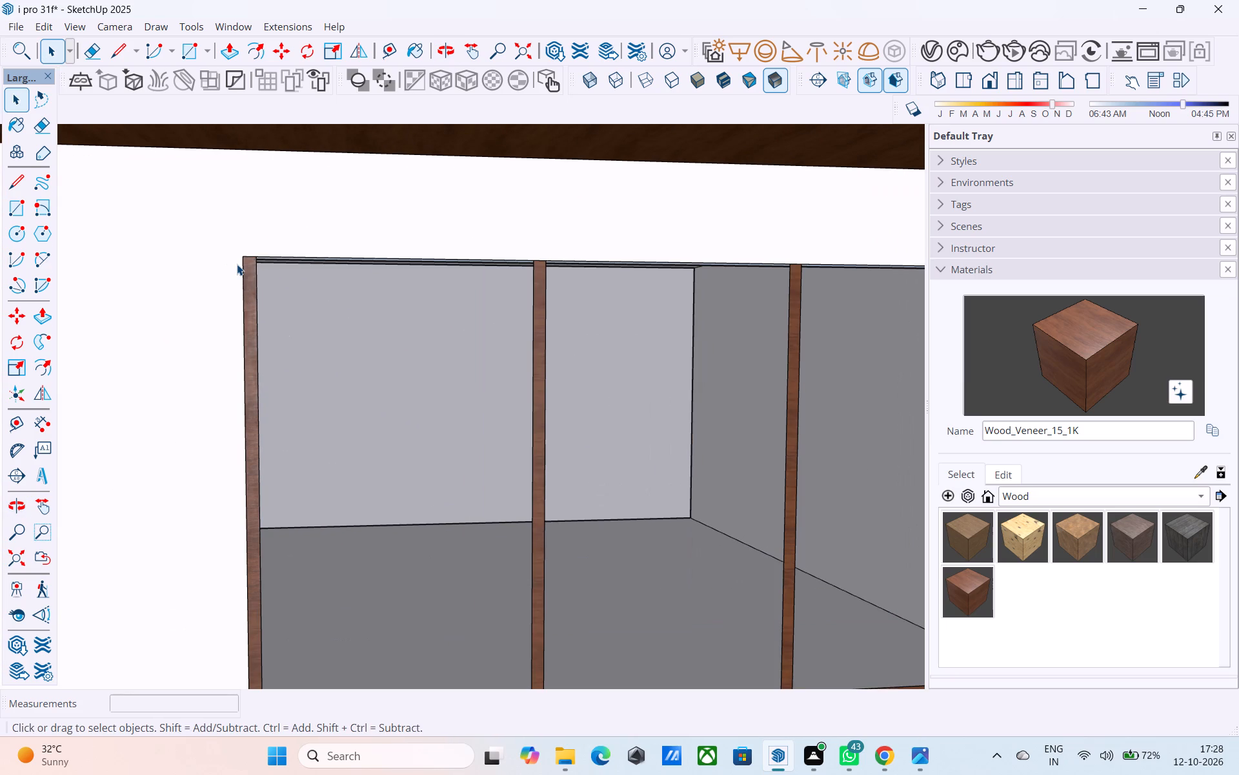
key("l")
scroll(237, 263, "up", 3)
left_click(242, 255)
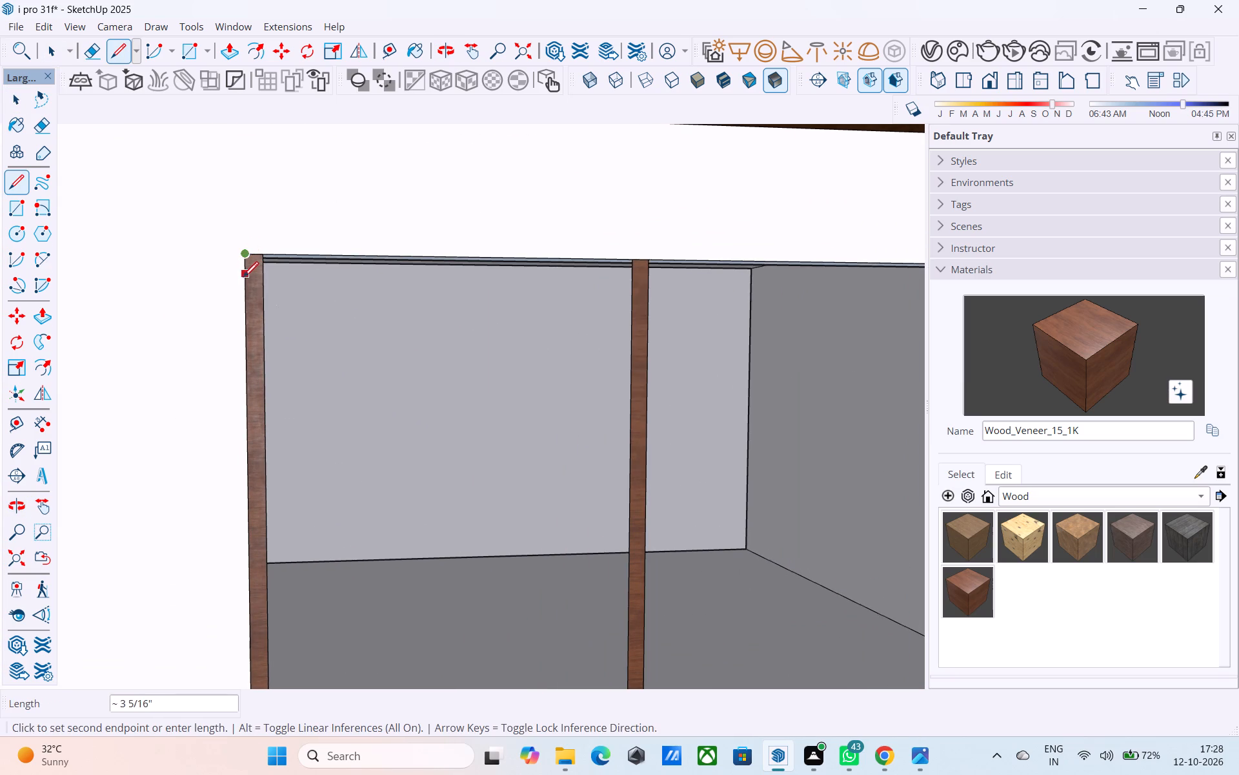
scroll(245, 281, "up", 1)
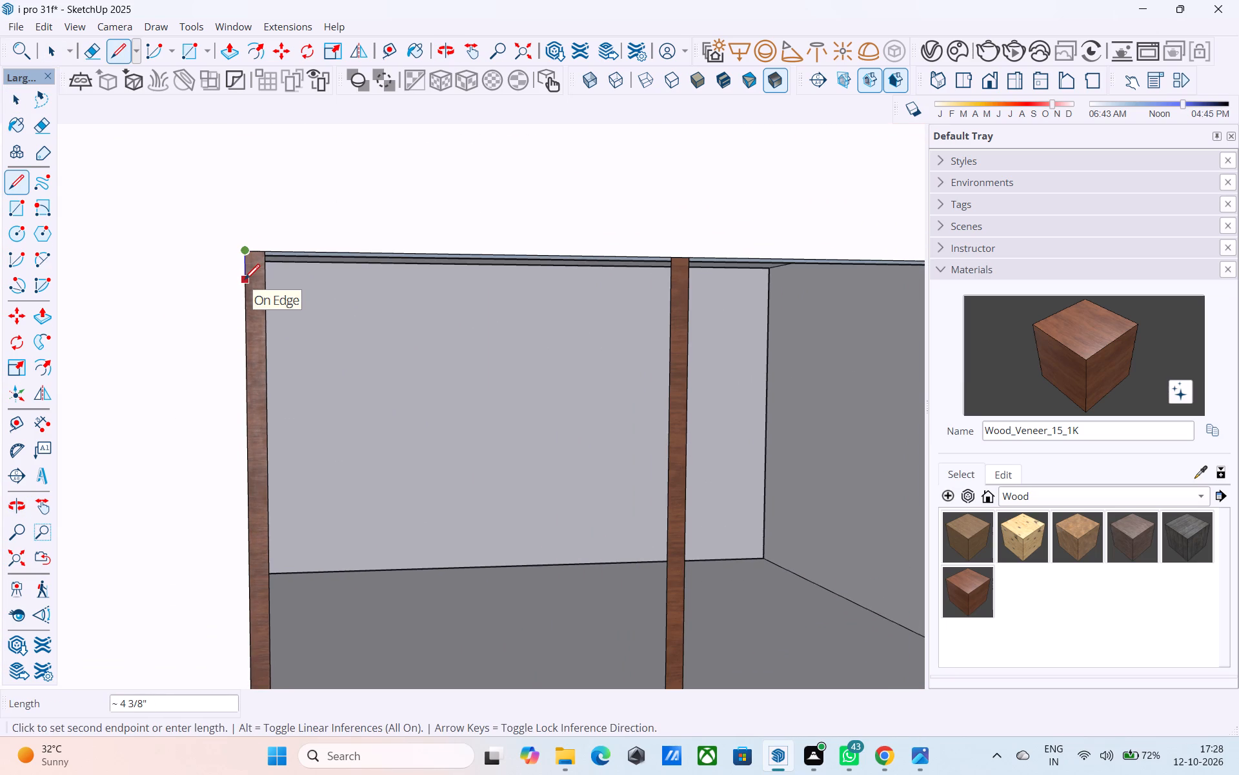
type("3\"")
key("Return")
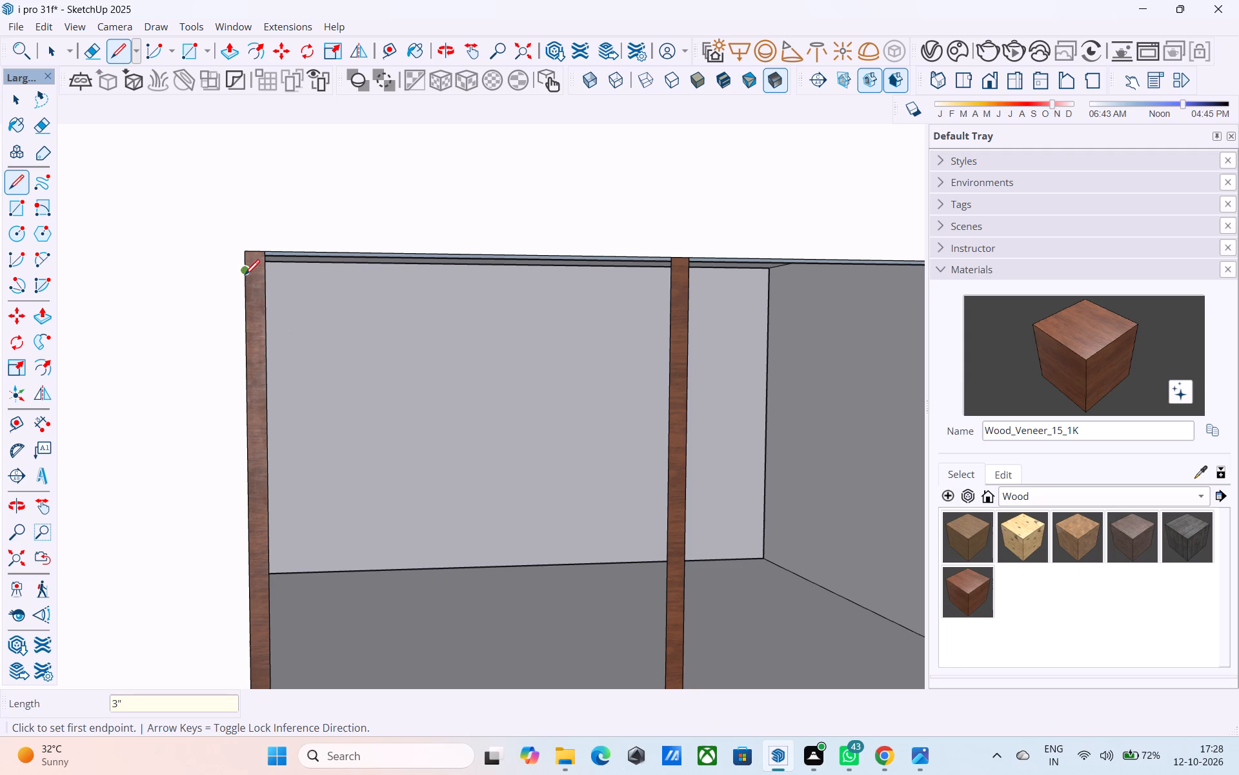
Draw a 16' 10 1/2" horizontal line across the upper balcony glazing, from the 3" point on the end frame to the opposite edge.
left_click(245, 276)
scroll(468, 270, "down", 3)
middle_click_drag(460, 294, 283, 319)
scroll(548, 317, "down", 3)
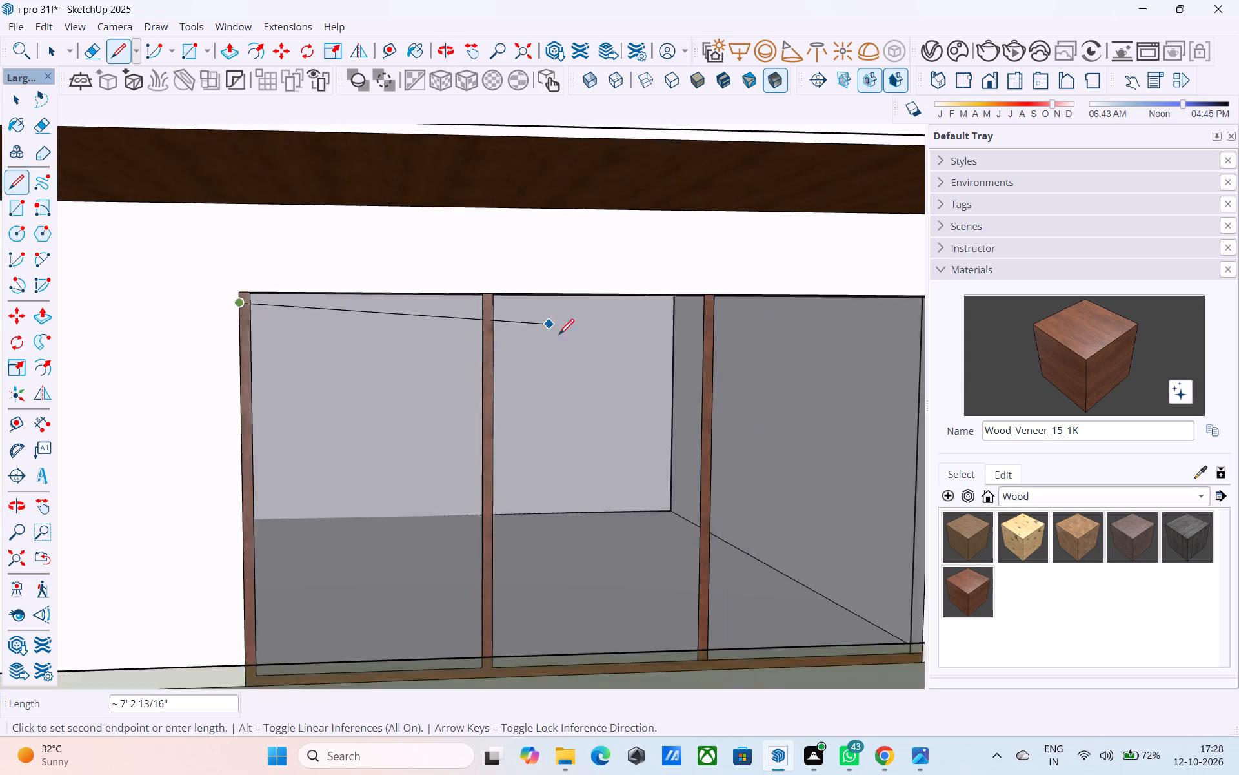
scroll(559, 336, "down", 1)
middle_click_drag(575, 340, 250, 341, "shift")
scroll(483, 331, "up", 5)
left_click(661, 300)
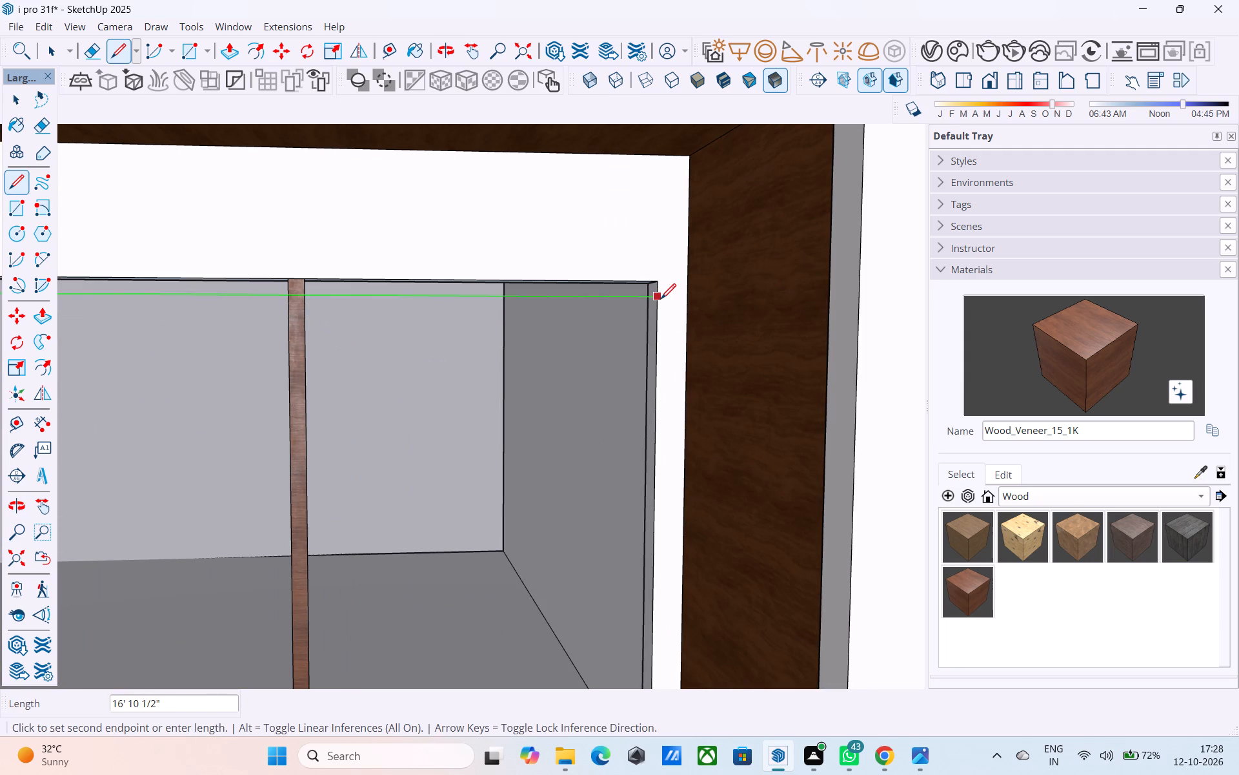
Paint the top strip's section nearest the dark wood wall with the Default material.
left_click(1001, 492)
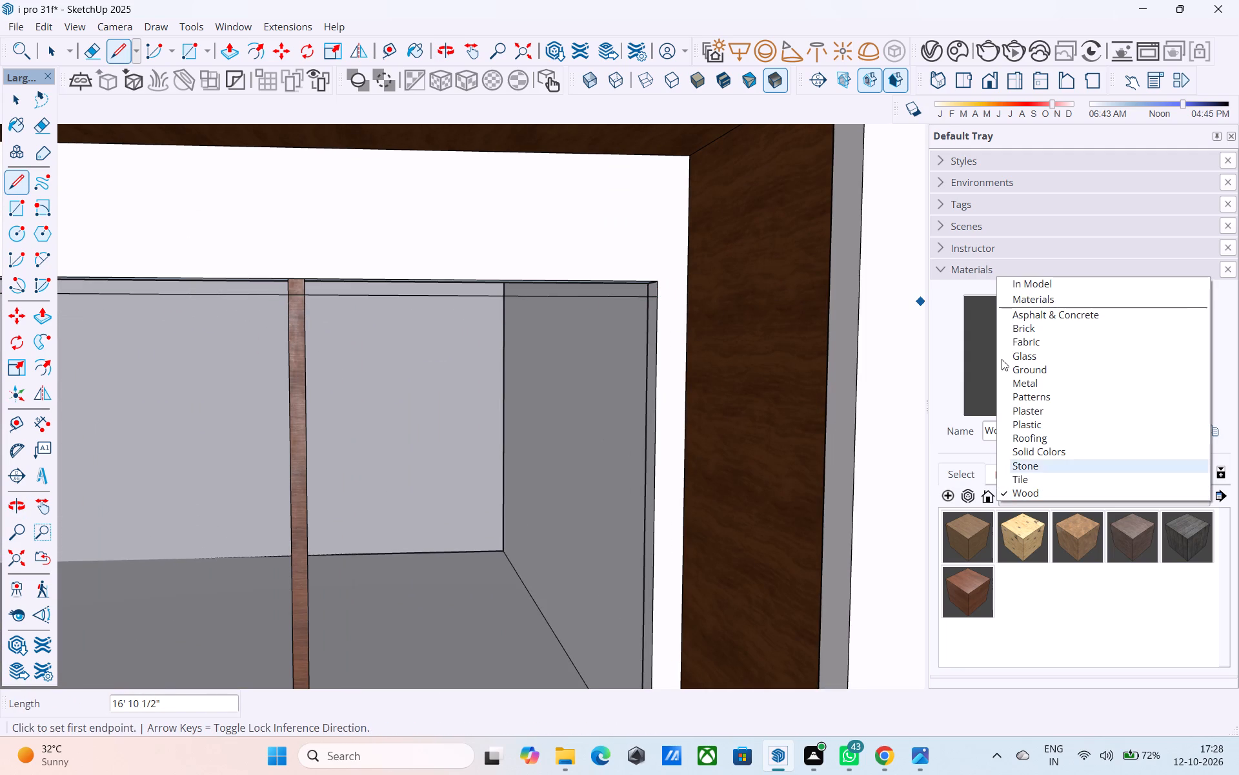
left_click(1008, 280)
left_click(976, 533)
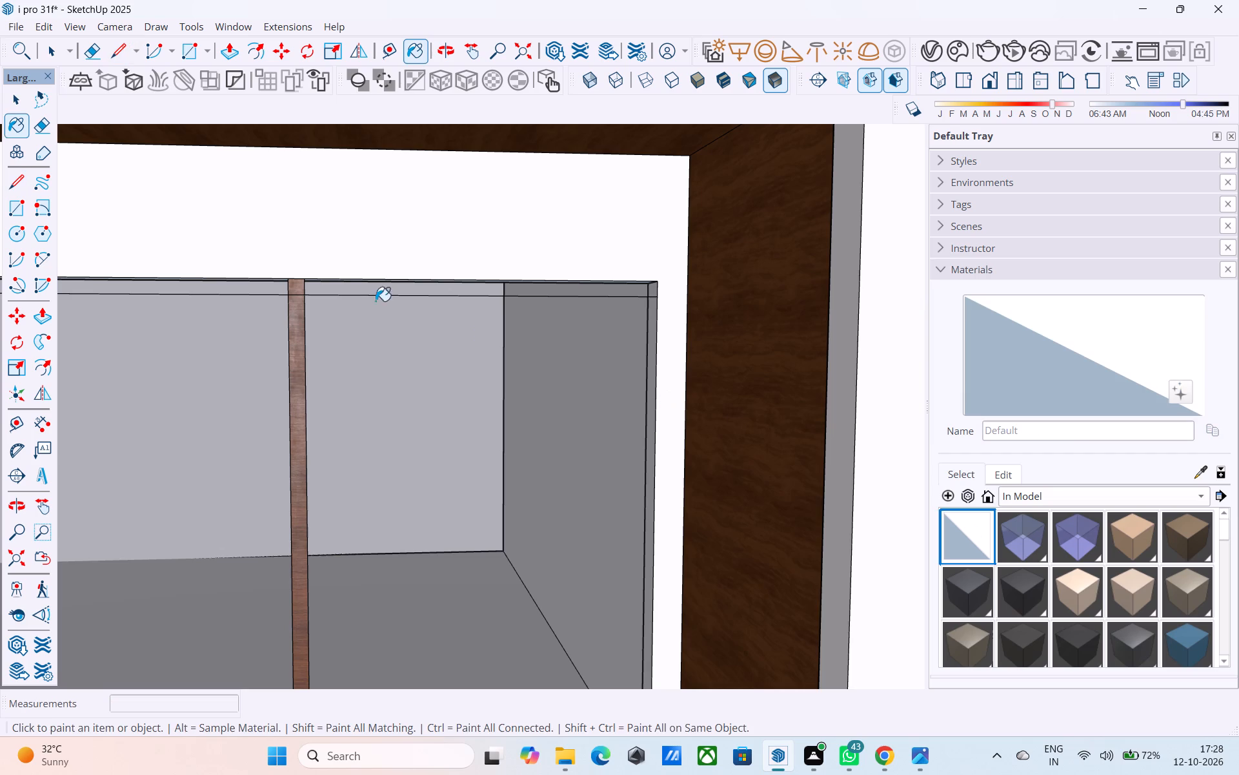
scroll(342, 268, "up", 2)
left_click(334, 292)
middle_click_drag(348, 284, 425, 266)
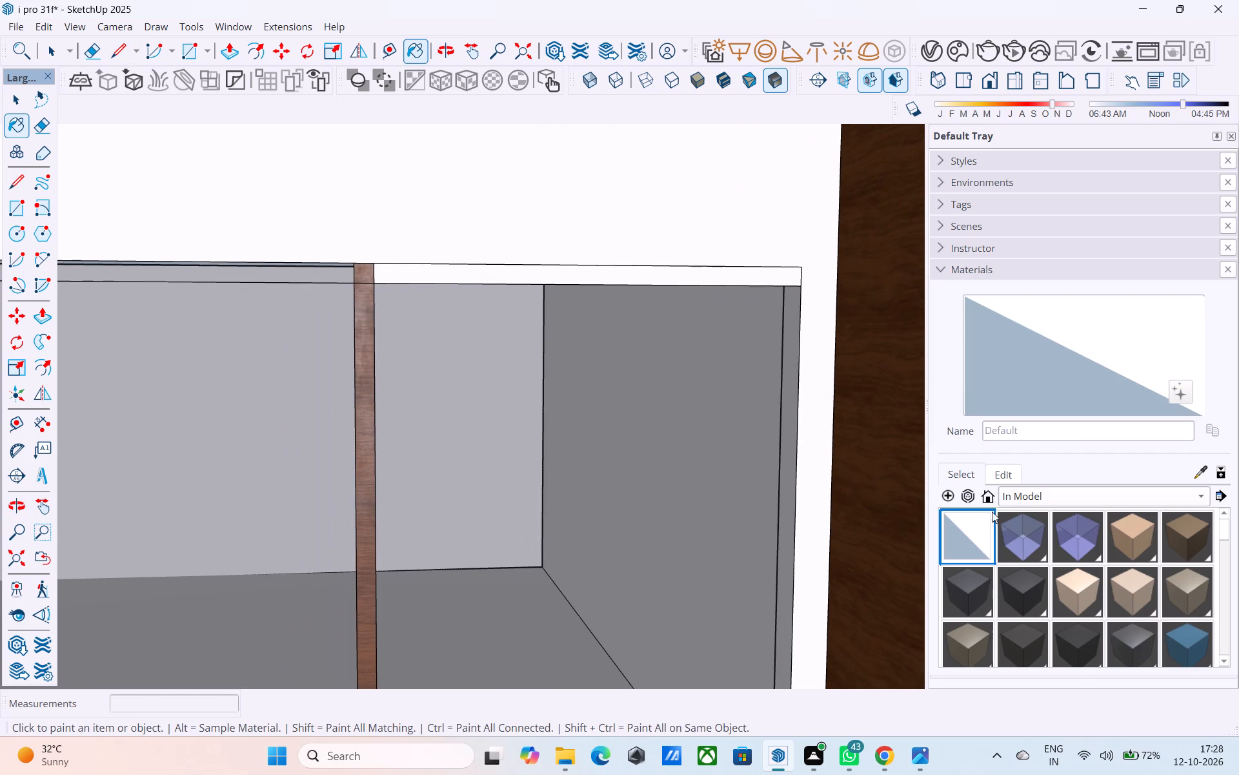
Paint all three sections of the upper opening's top strip with Wood_Veneer_15_1K.
left_click(1011, 494)
left_click(1032, 703)
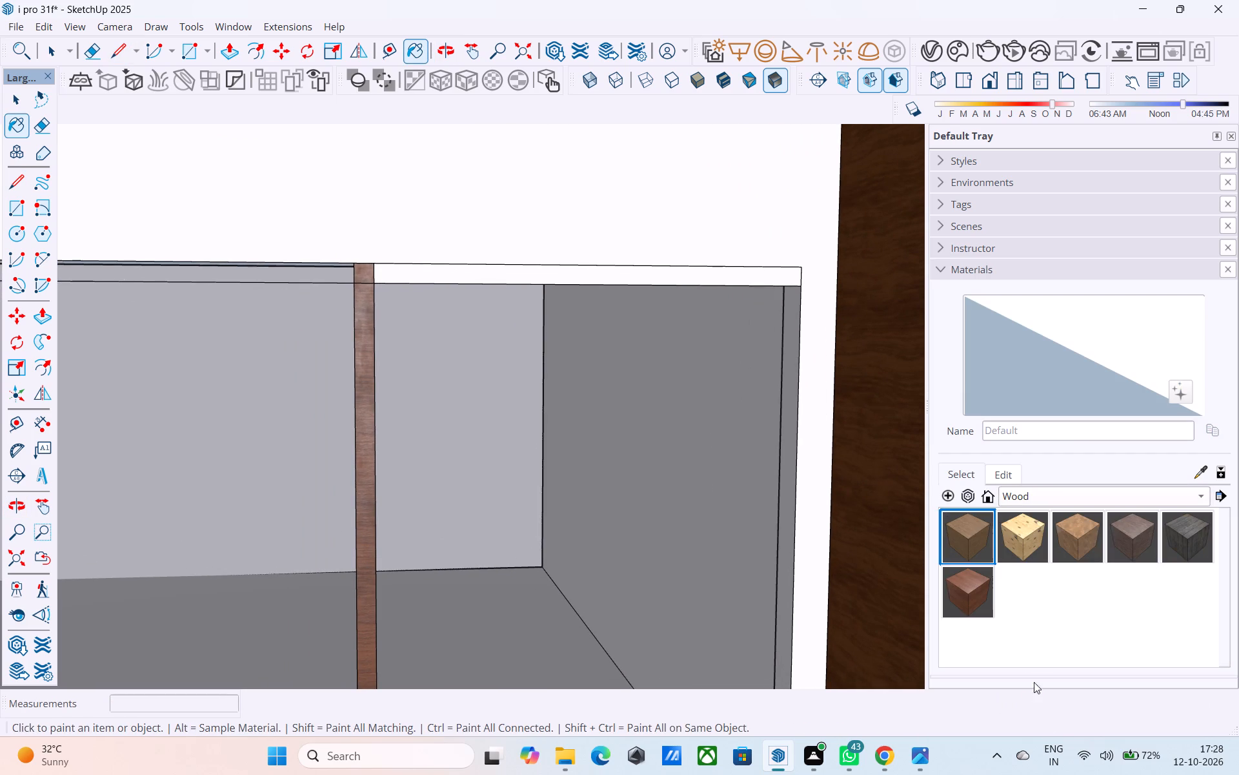
left_click(980, 609)
left_click(203, 271)
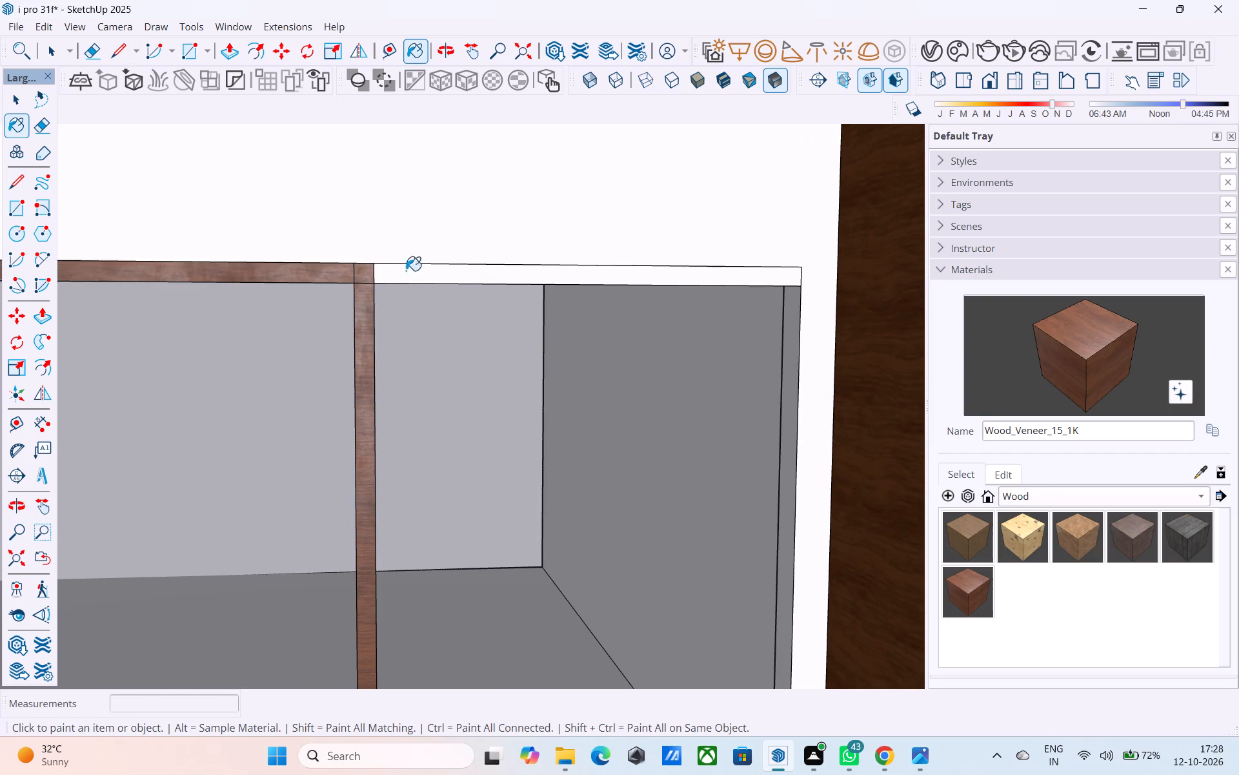
left_click(422, 270)
scroll(499, 284, "down", 4)
middle_click_drag(585, 294, 770, 294)
scroll(754, 291, "down", 5)
scroll(347, 270, "up", 2)
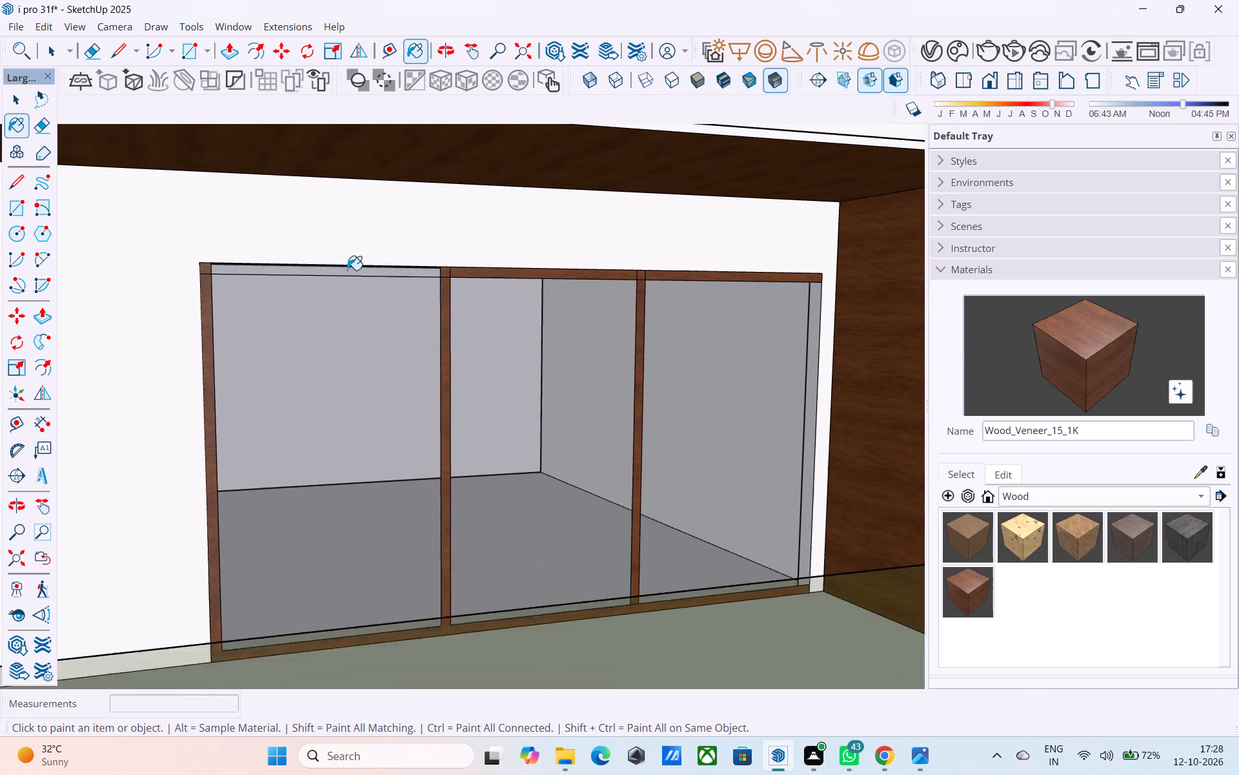
left_click(343, 271)
Save the model, purging its unused items.
scroll(561, 327, "down", 3)
middle_click_drag(563, 327, 348, 315)
middle_click_drag(467, 378, 445, 364)
scroll(518, 331, "up", 4)
key("space")
key("ctrl+s")
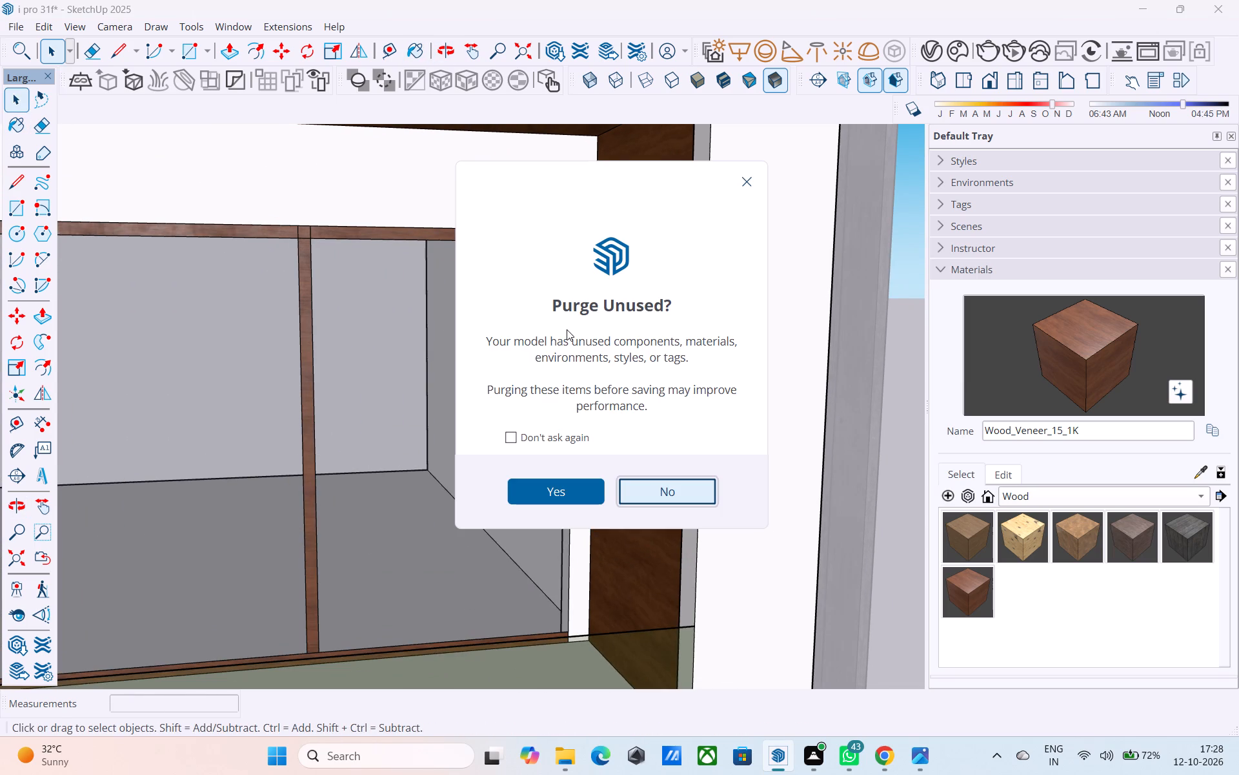
left_click(592, 487)
Copy the upper opening's outer vertical edge 3" toward the dark wood wall.
scroll(590, 415, "up", 3)
left_click(562, 394)
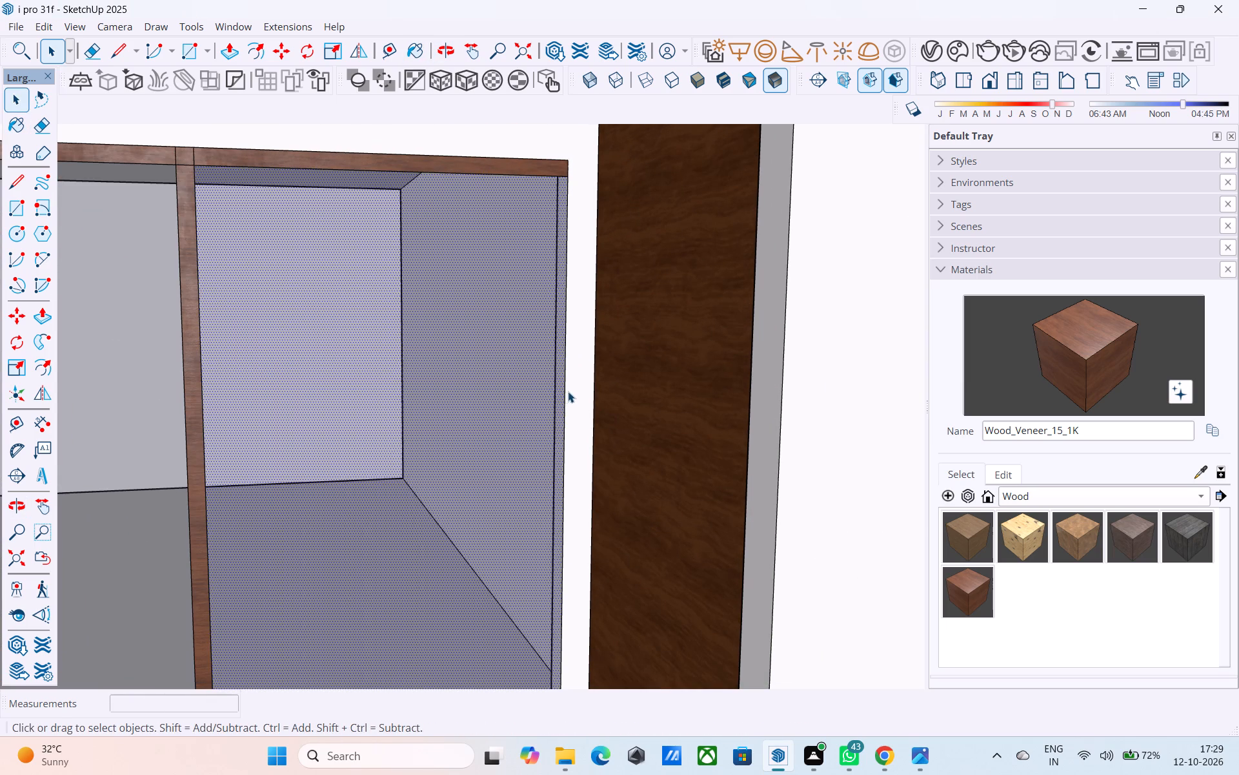
left_click(570, 391)
left_click(567, 391)
left_click(567, 391)
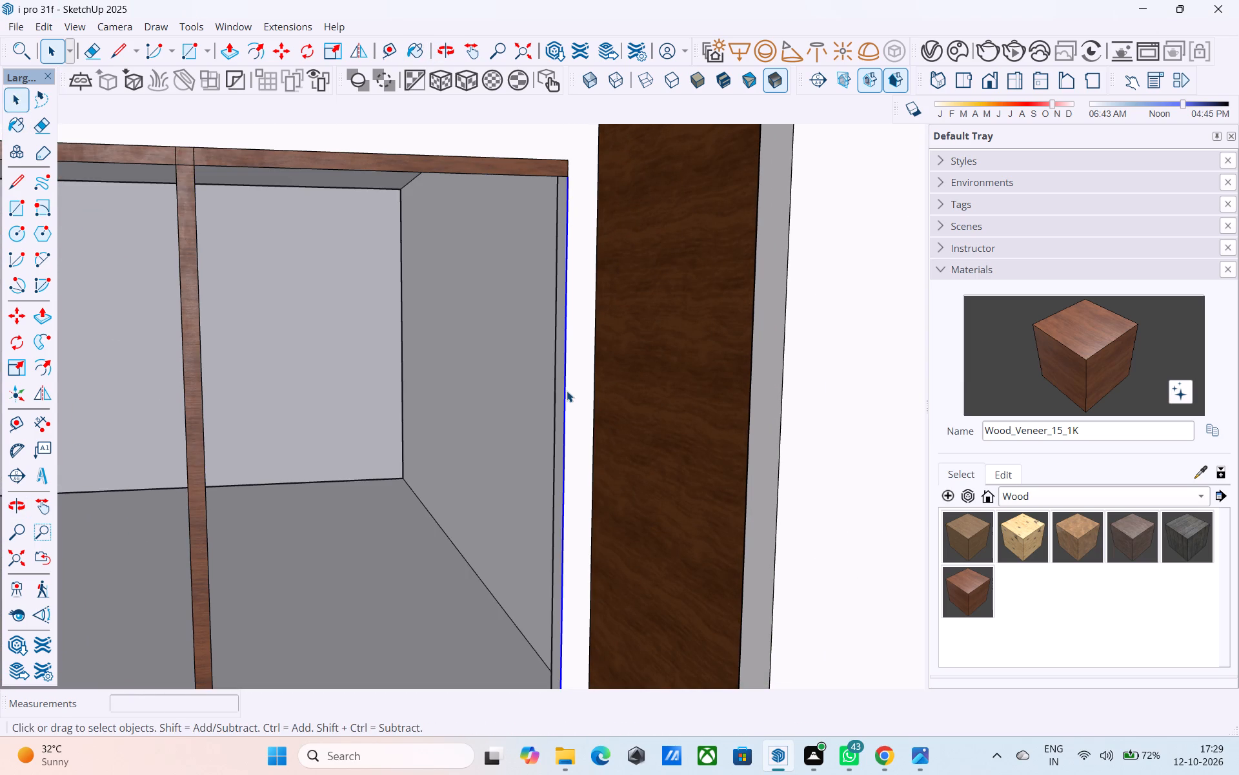
key("m")
scroll(563, 194, "up", 4)
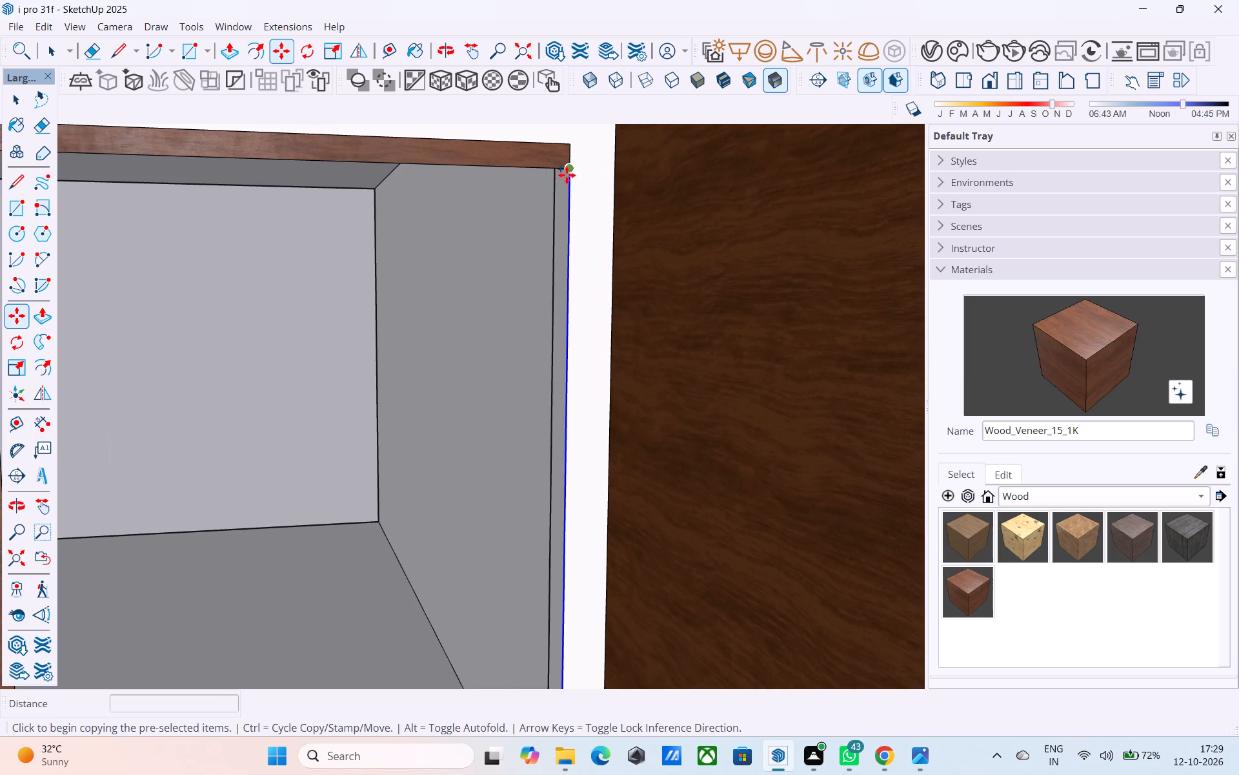
left_click(567, 175)
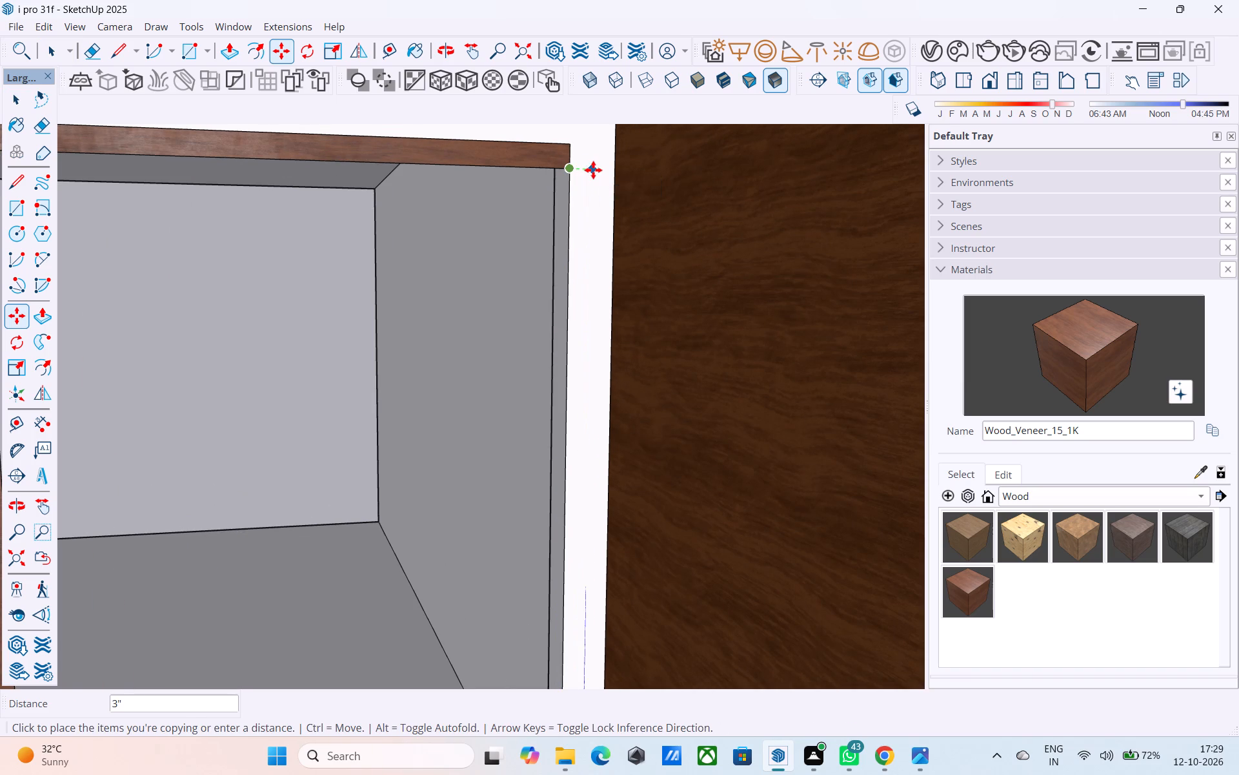
left_click(593, 170)
Close the new side strip with a 3" line up from its top end, a line to the top strip's corner, and one across its bottom.
scroll(583, 213, "down", 2)
middle_click_drag(585, 220, 572, 264)
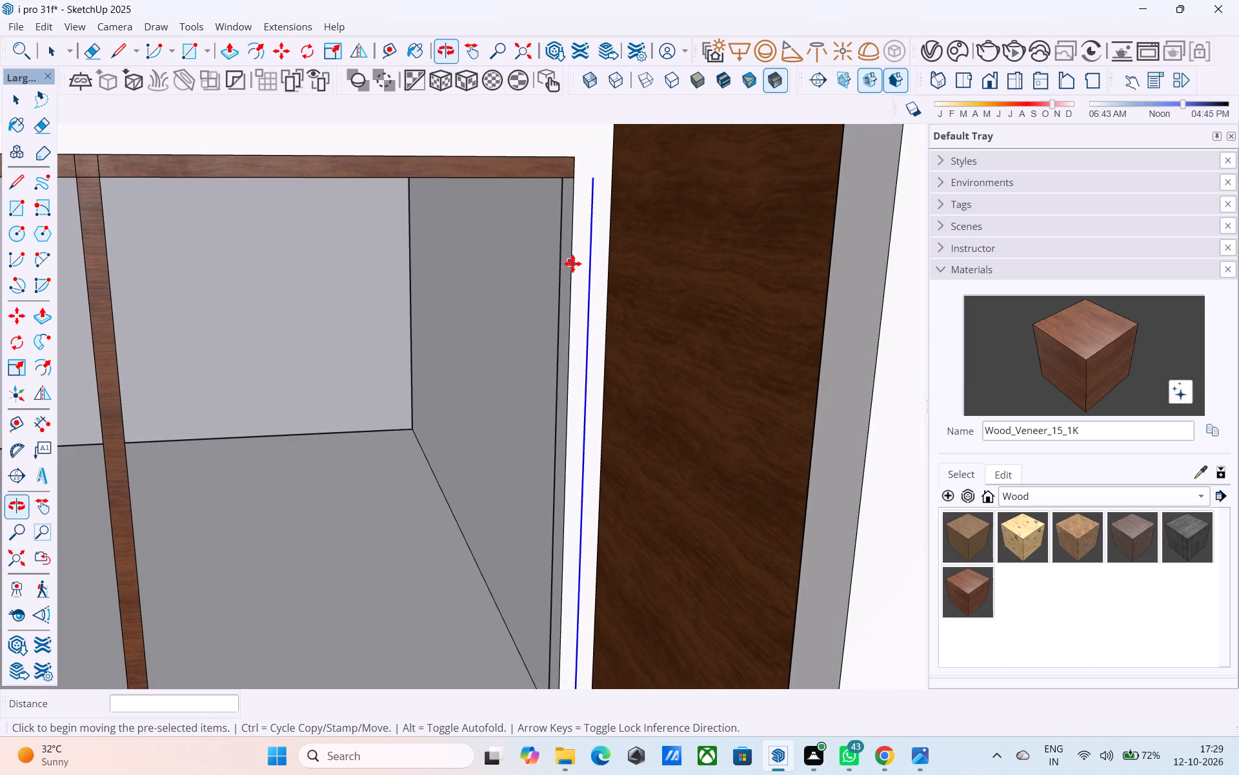
key("l")
left_click(596, 180)
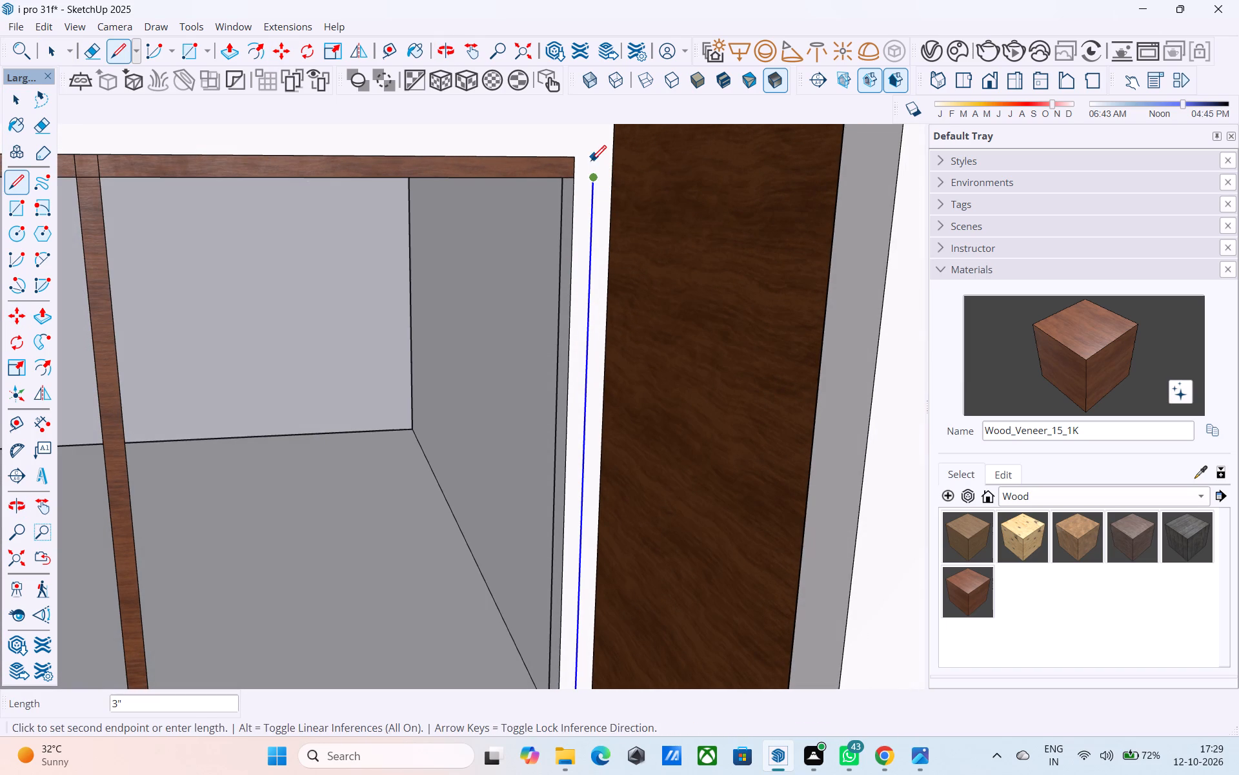
left_click(594, 158)
left_click(579, 160)
scroll(570, 154, "down", 5)
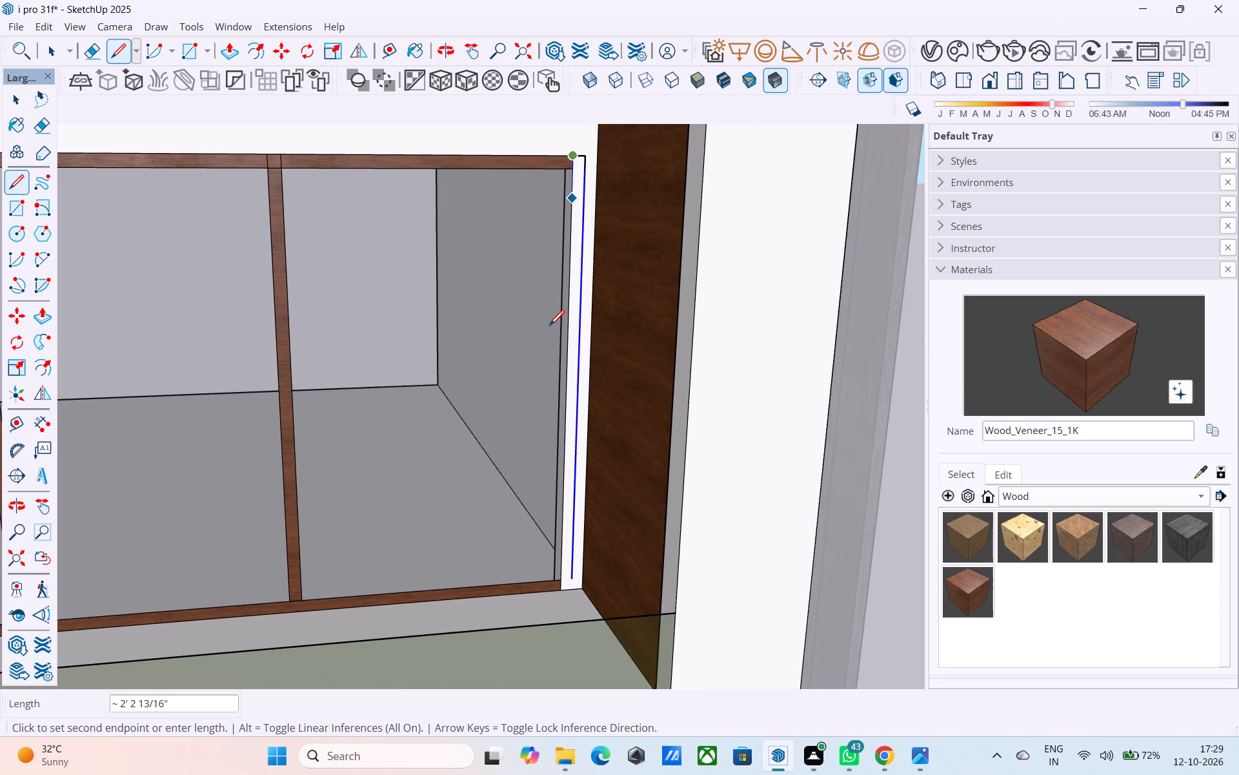
scroll(583, 610, "up", 1)
key("l")
scroll(583, 610, "up", 5)
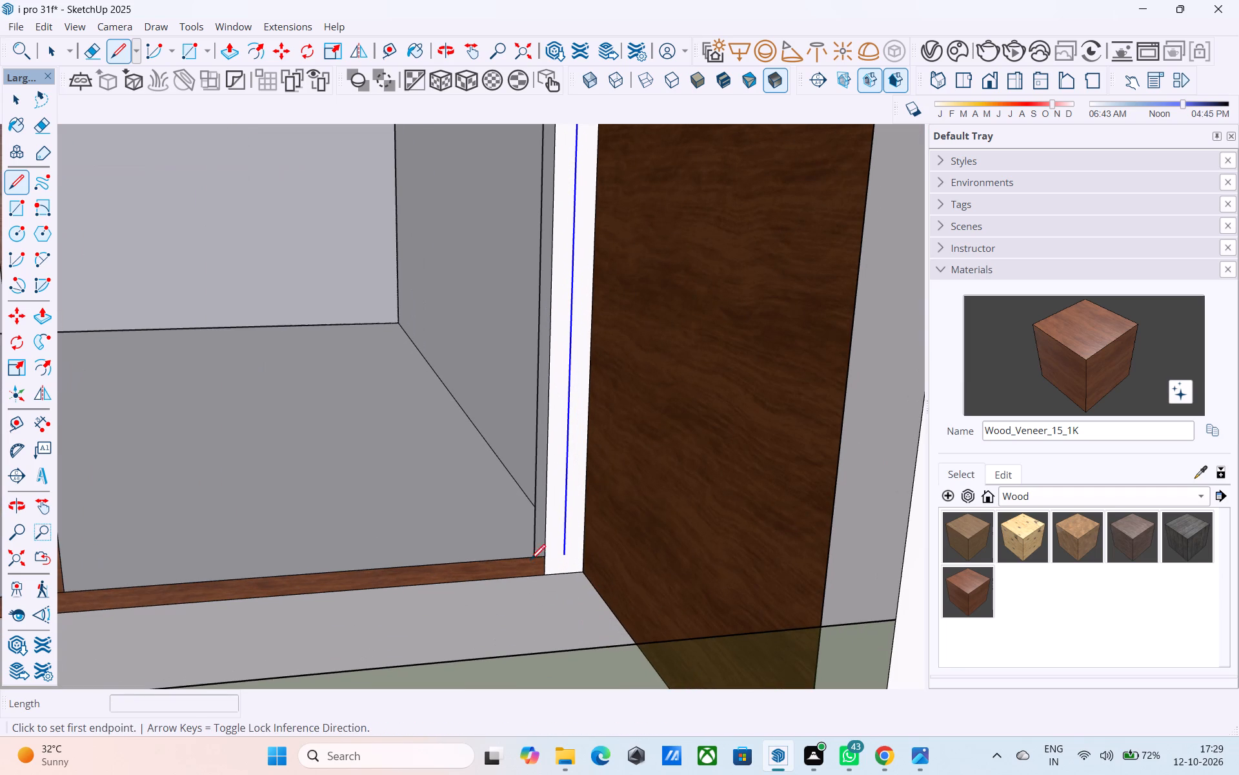
left_click(539, 560)
left_click(561, 556)
key("space")
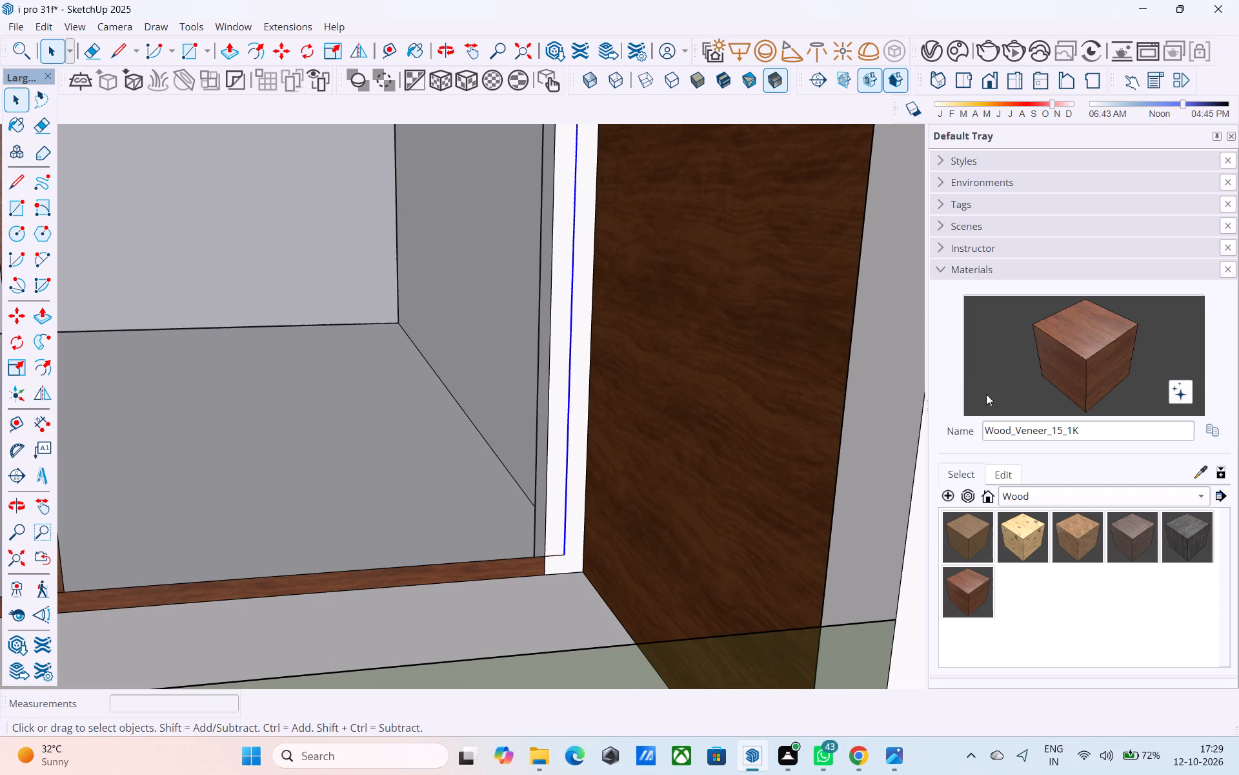
Paint the new side strip beside the dark wood wall with Wood_Veneer_15_1K.
left_click(1065, 356)
left_click(556, 471)
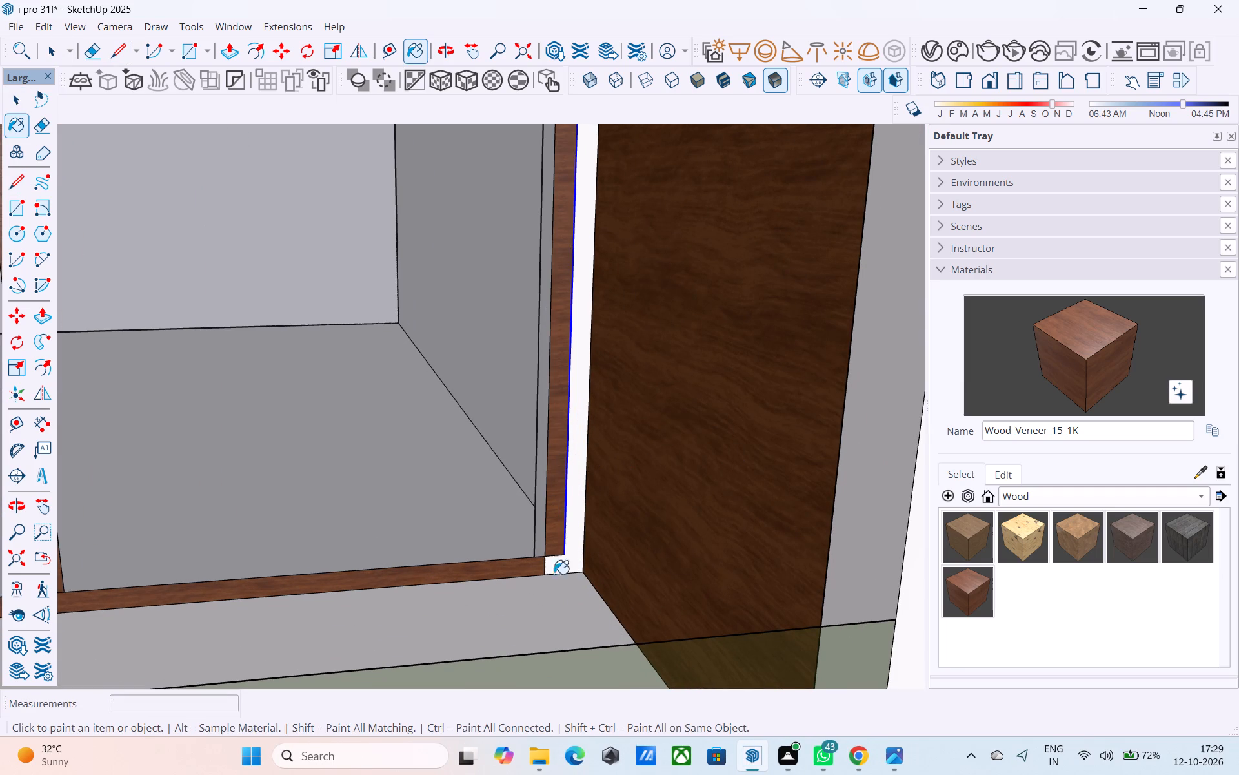
Extend the side strip's outer edge down to close the frame's bottom corner, and paint that corner with Wood_Veneer_15_1K.
key("l")
scroll(559, 582, "up", 4)
left_click(562, 546)
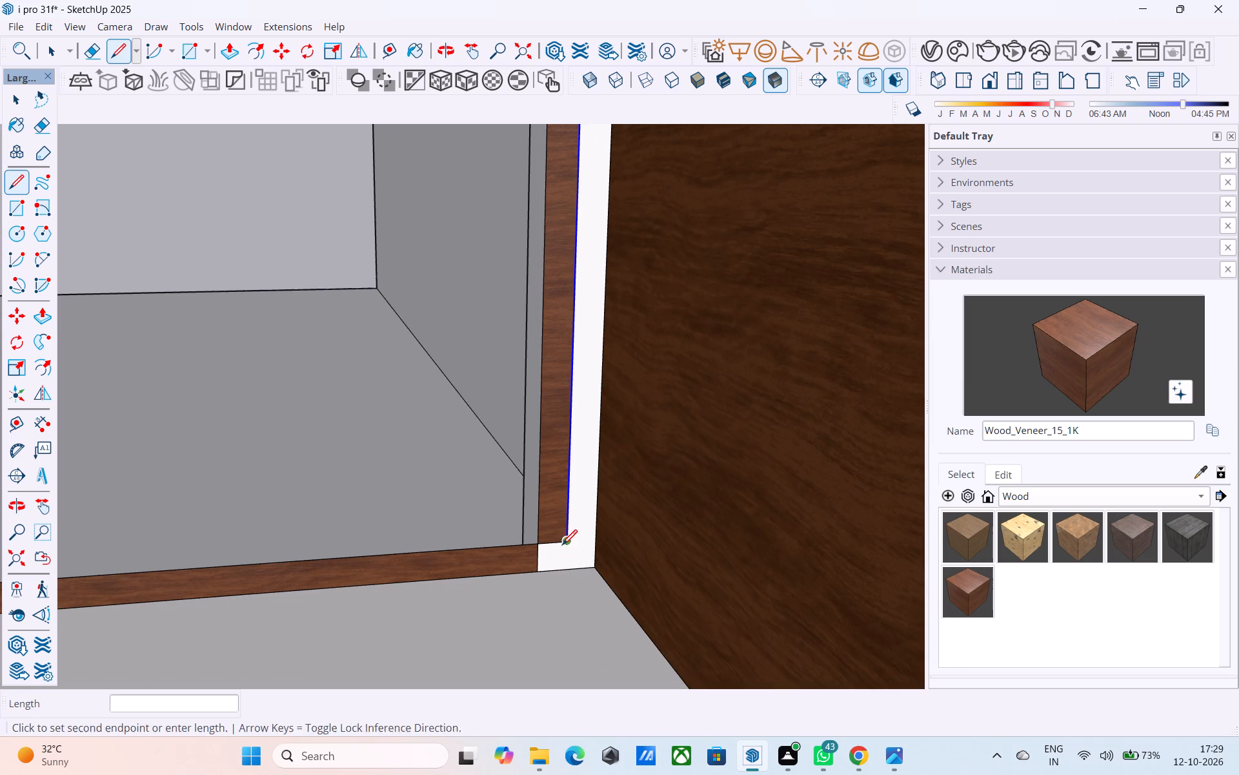
left_click(560, 572)
left_click(1128, 323)
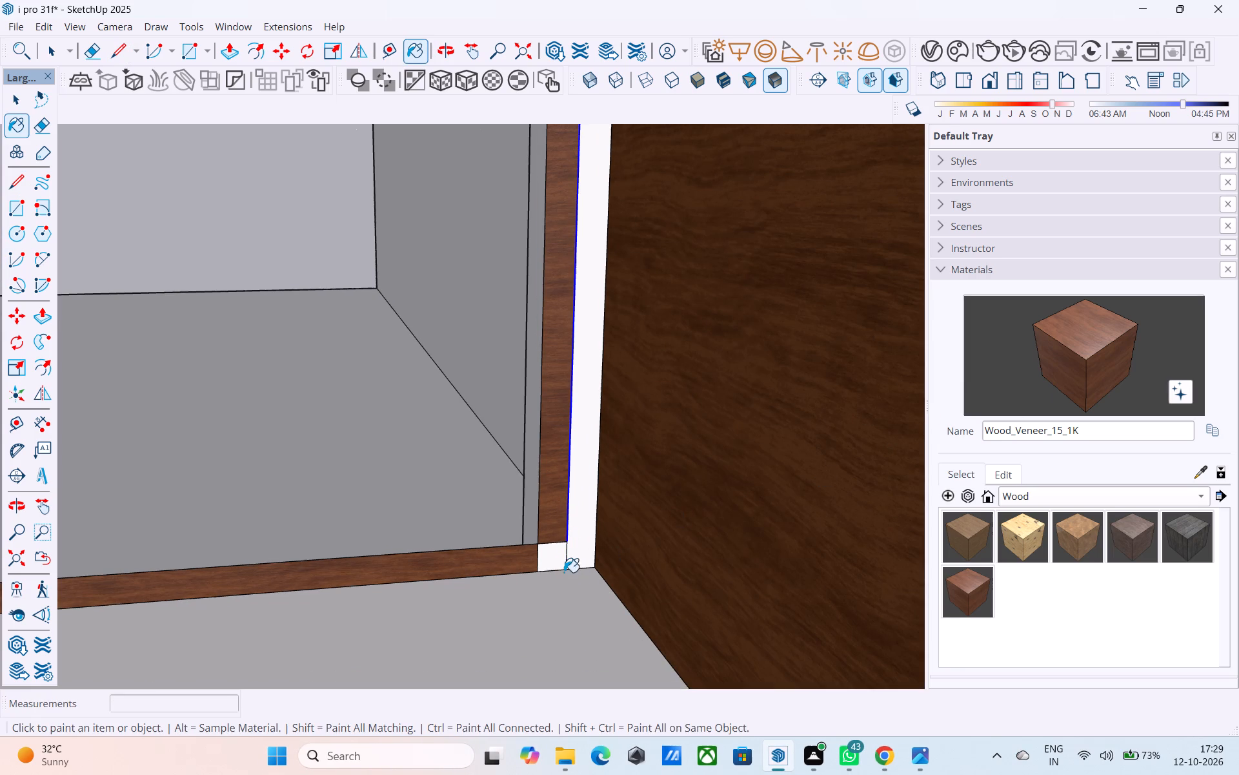
left_click(554, 561)
scroll(516, 666, "down", 15)
key("space")
Save the model with the upper balcony frame completed, and clear the selection.
scroll(491, 381, "down", 1)
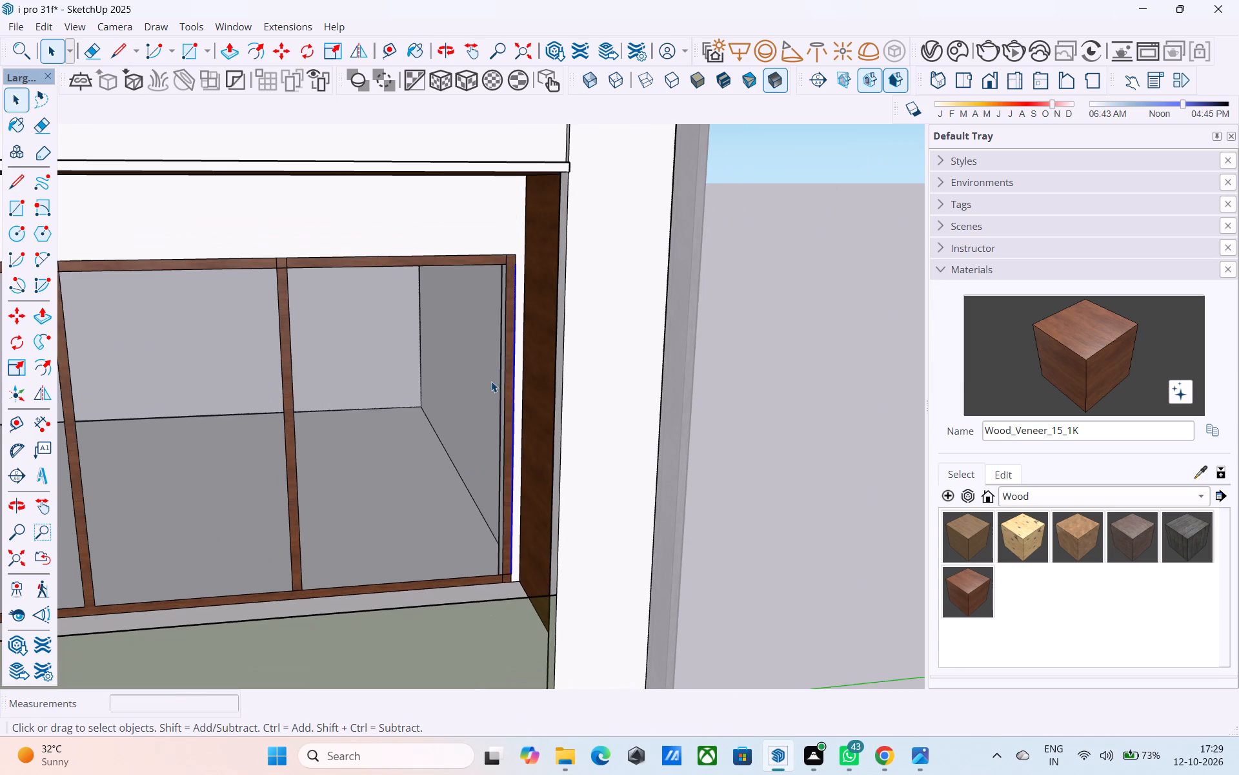
scroll(491, 381, "down", 4)
scroll(378, 366, "down", 7)
middle_click_drag(372, 408, 383, 380)
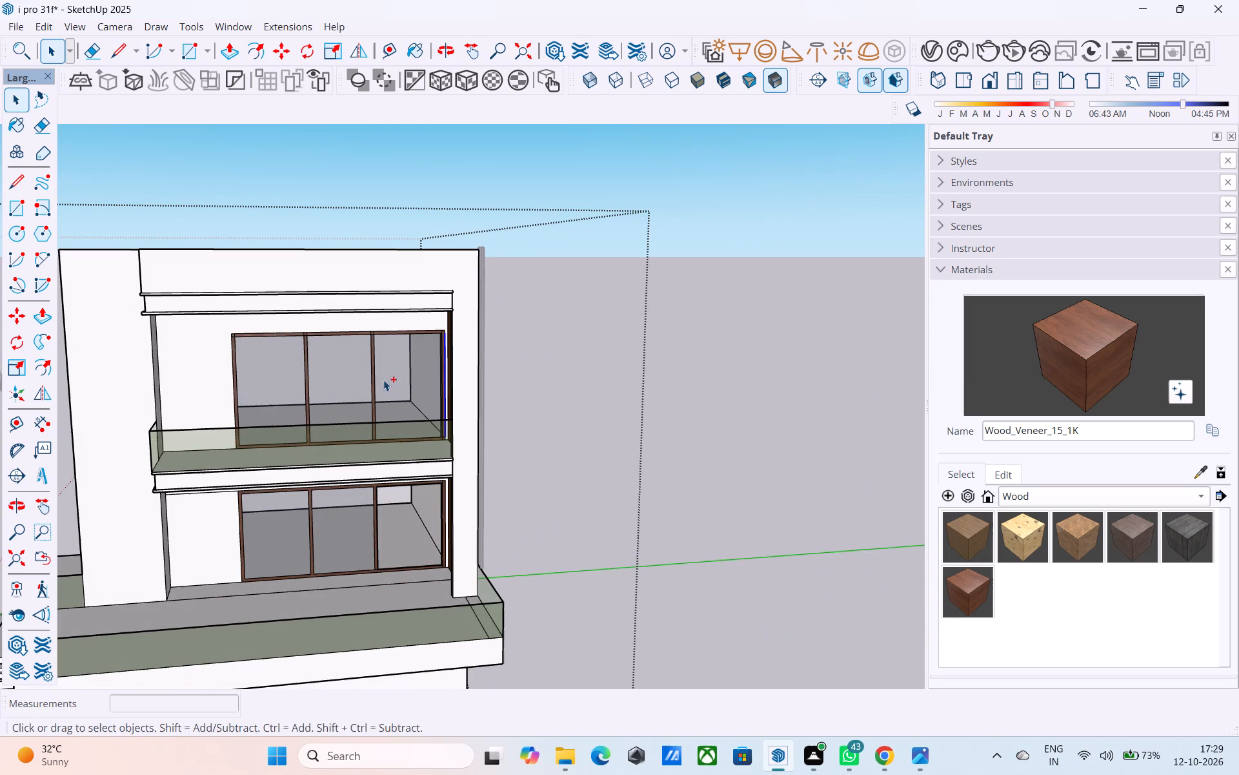
key("ctrl+s")
key("space")
left_click(670, 349)
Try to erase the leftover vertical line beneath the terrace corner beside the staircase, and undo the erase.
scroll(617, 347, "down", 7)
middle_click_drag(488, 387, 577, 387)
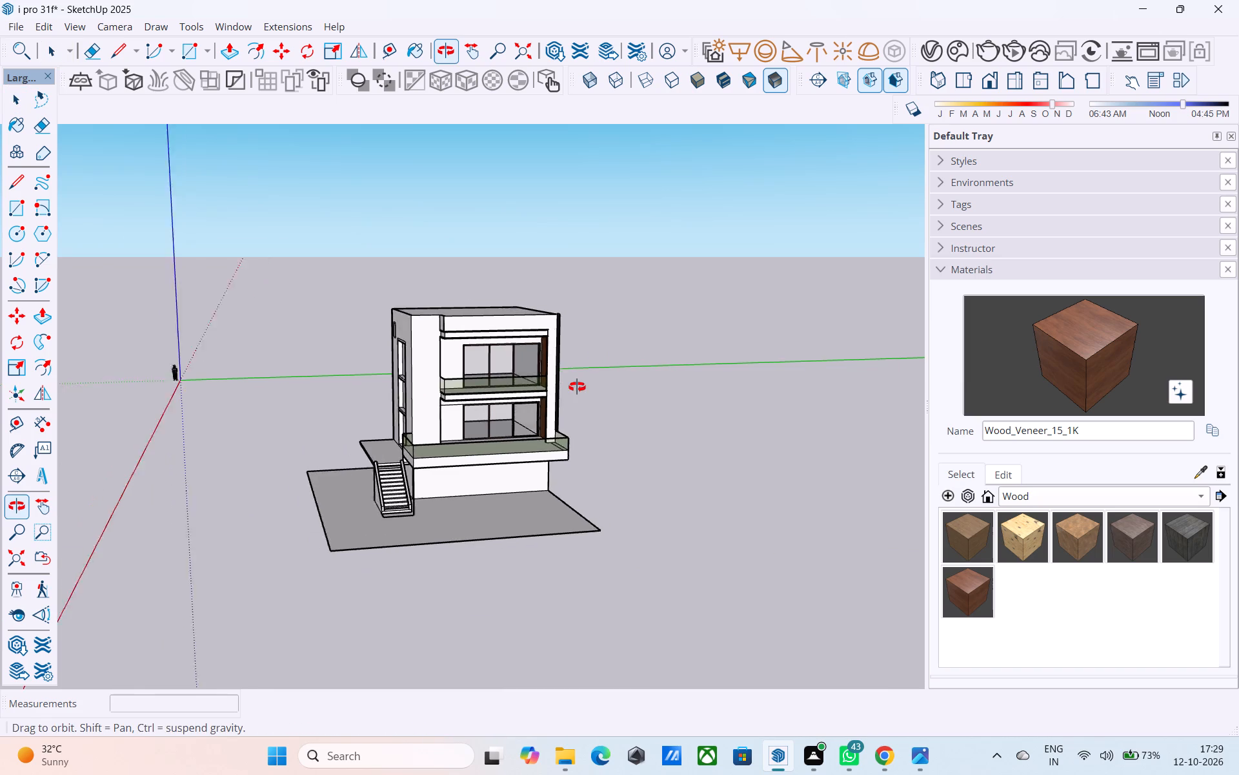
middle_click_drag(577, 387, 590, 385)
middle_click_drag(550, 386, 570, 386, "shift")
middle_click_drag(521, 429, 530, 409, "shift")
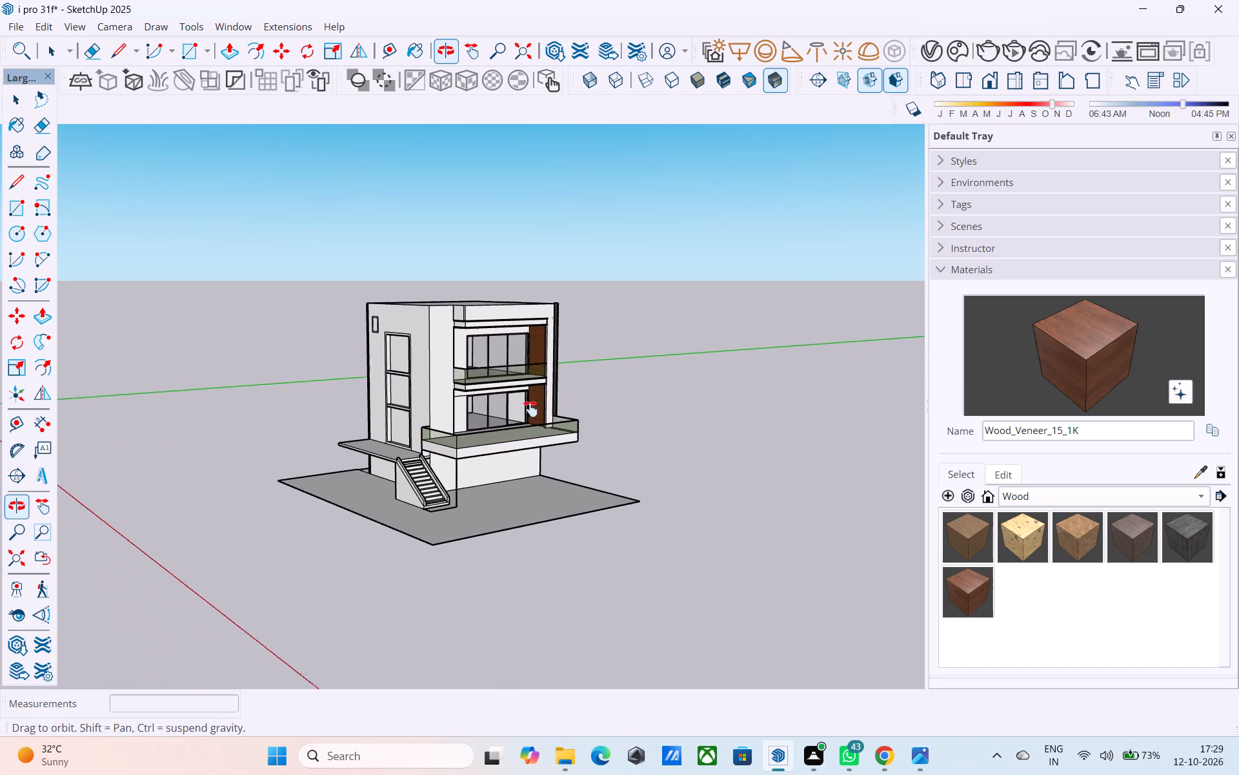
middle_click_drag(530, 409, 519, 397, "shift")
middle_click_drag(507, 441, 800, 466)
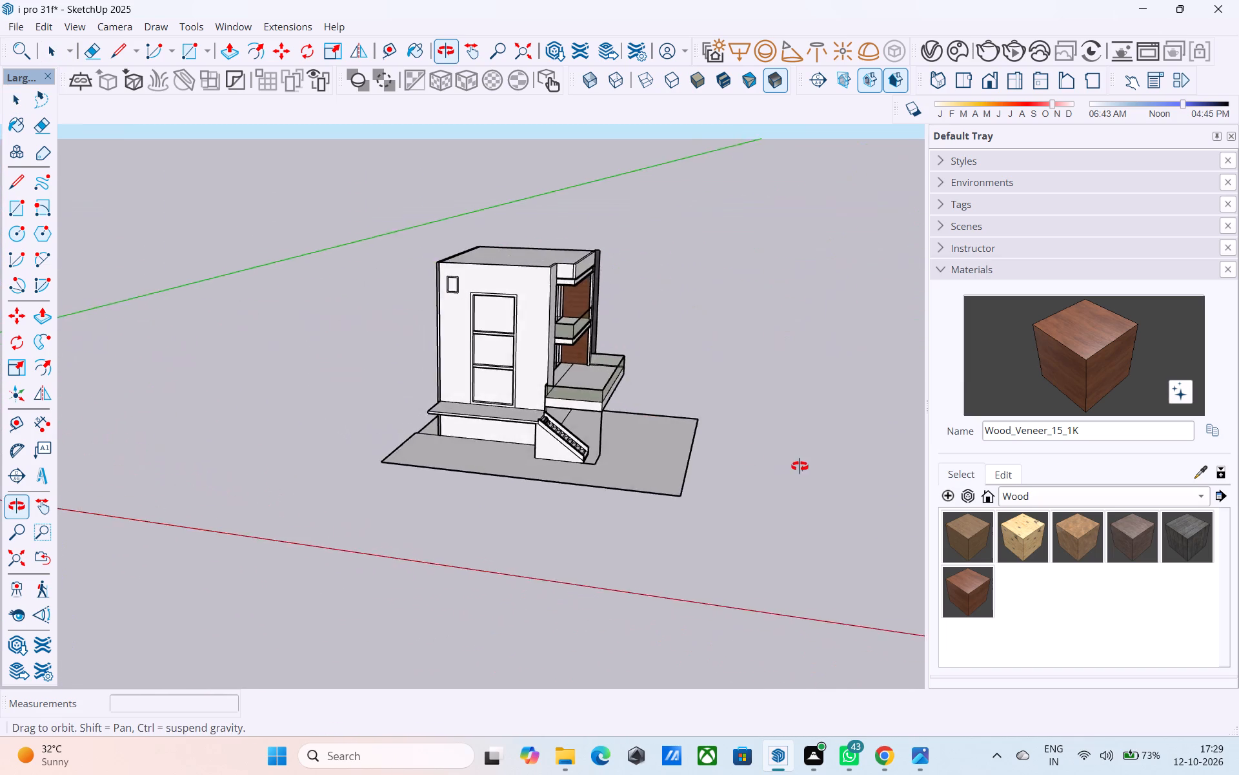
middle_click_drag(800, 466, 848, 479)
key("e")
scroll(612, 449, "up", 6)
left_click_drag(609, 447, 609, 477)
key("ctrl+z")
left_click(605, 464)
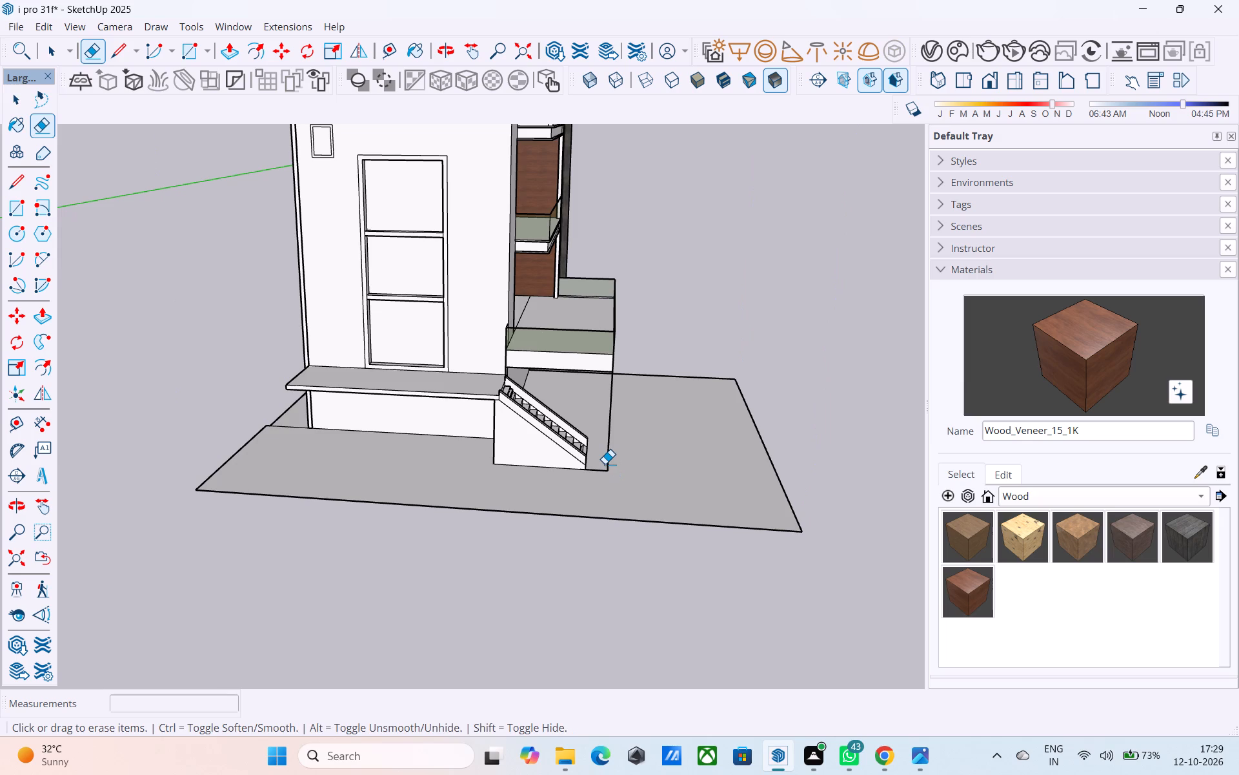
Open the house group and erase the leftover vertical line beneath the terrace corner and the ground line joining it to the staircase.
key("space")
double_click(605, 464)
scroll(605, 464, "up", 2)
key("e")
left_click_drag(605, 464, 609, 480)
left_click_drag(607, 457, 602, 439)
left_click(607, 438)
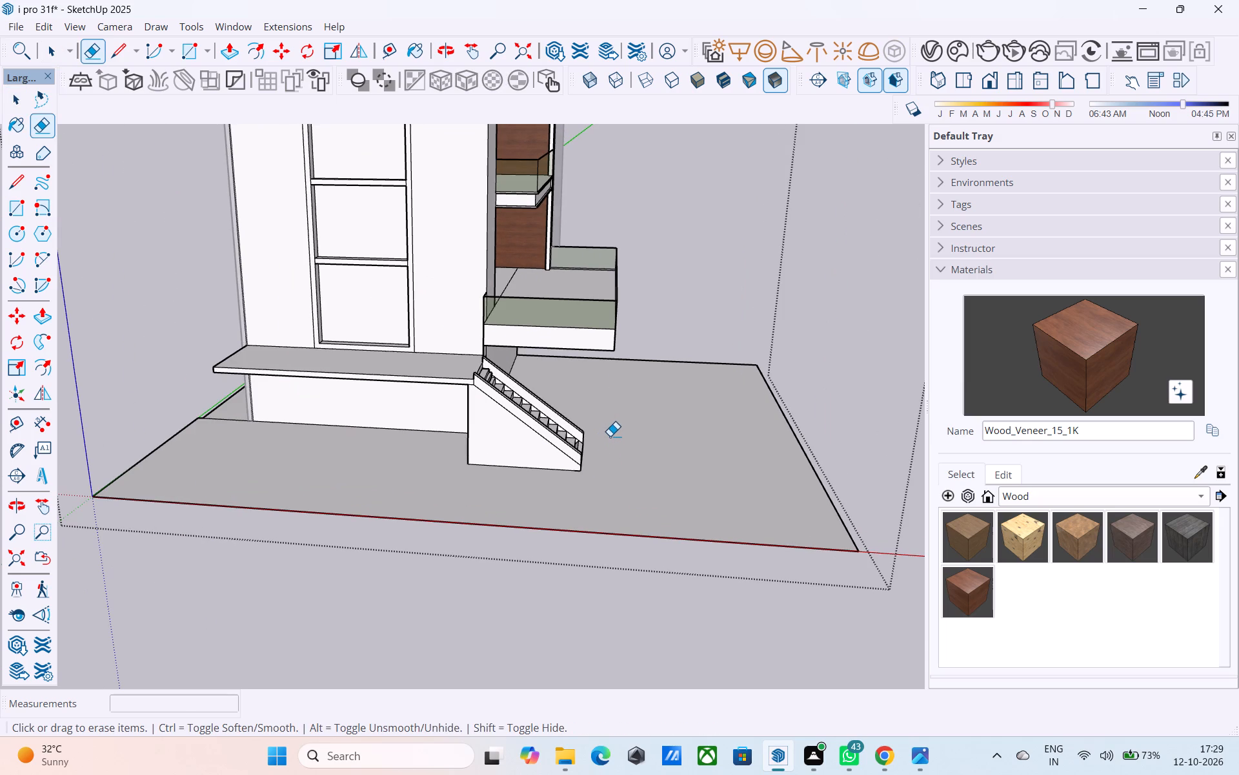
key("space")
Offset the outline of the lower front wall beneath the terrace 9" inward.
scroll(610, 436, "down", 4)
middle_click_drag(610, 439, 252, 424)
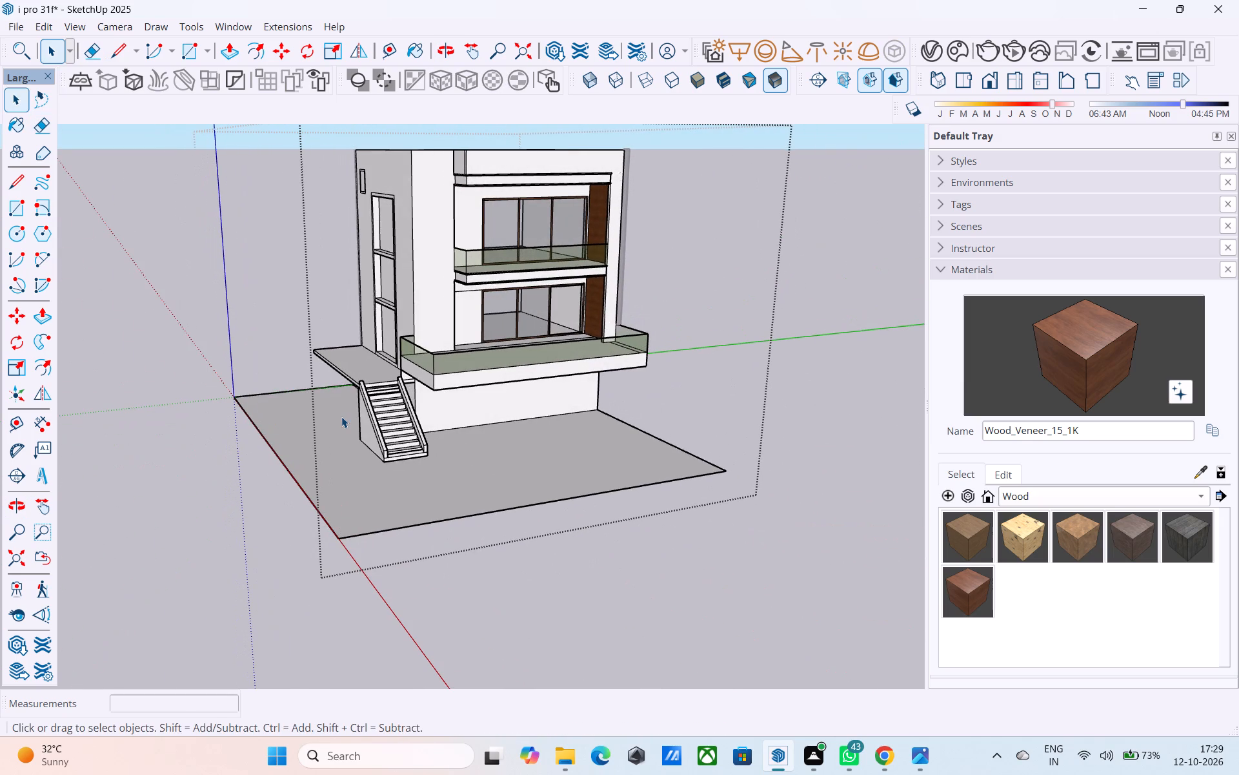
middle_click_drag(345, 415, 363, 435, "shift")
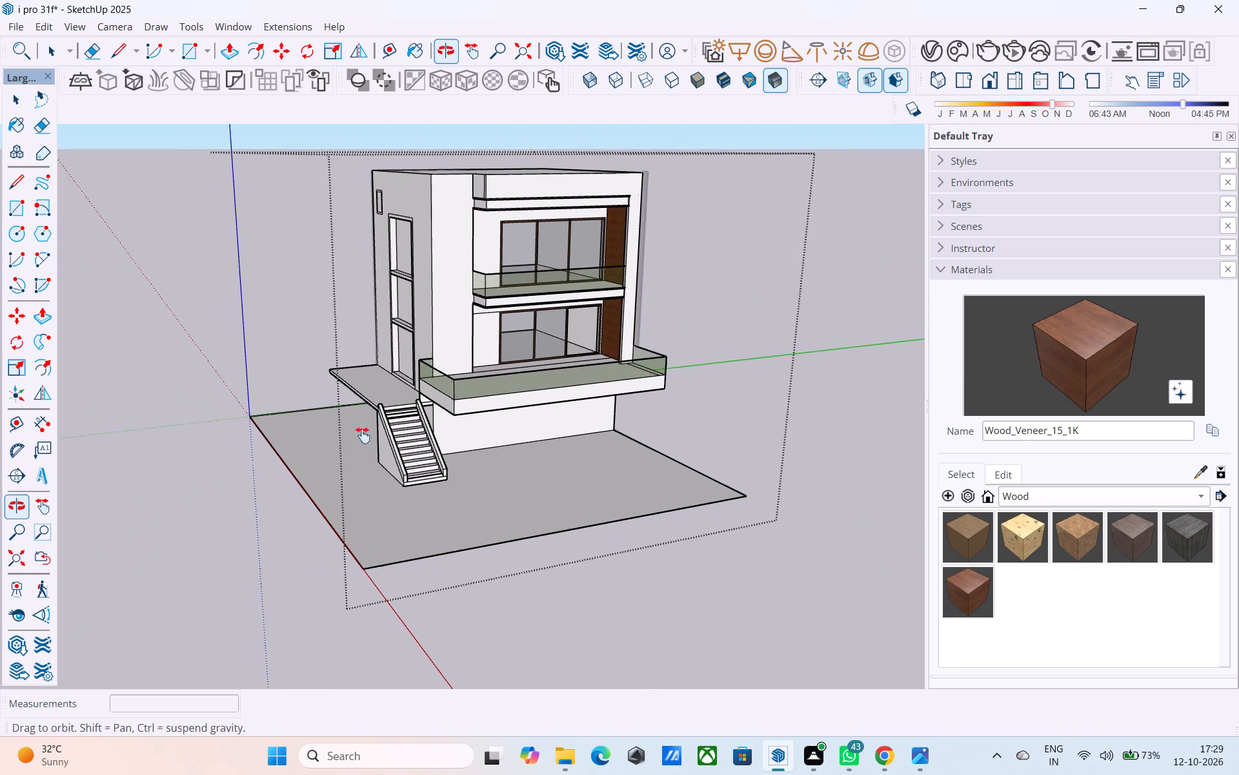
middle_click_drag(363, 435, 376, 433, "shift")
middle_click_drag(481, 430, 354, 419, "shift")
scroll(352, 418, "up", 3)
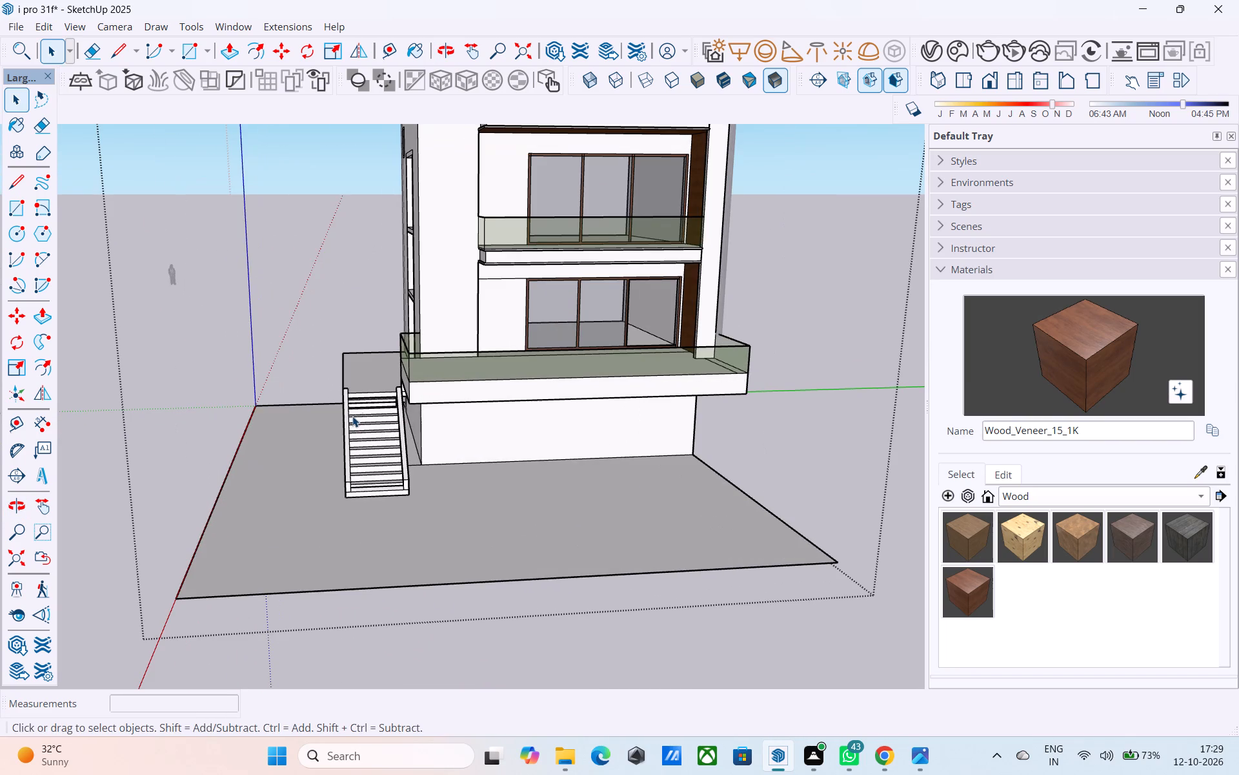
middle_click_drag(352, 451, 340, 397, "shift")
middle_click(387, 414, "shift")
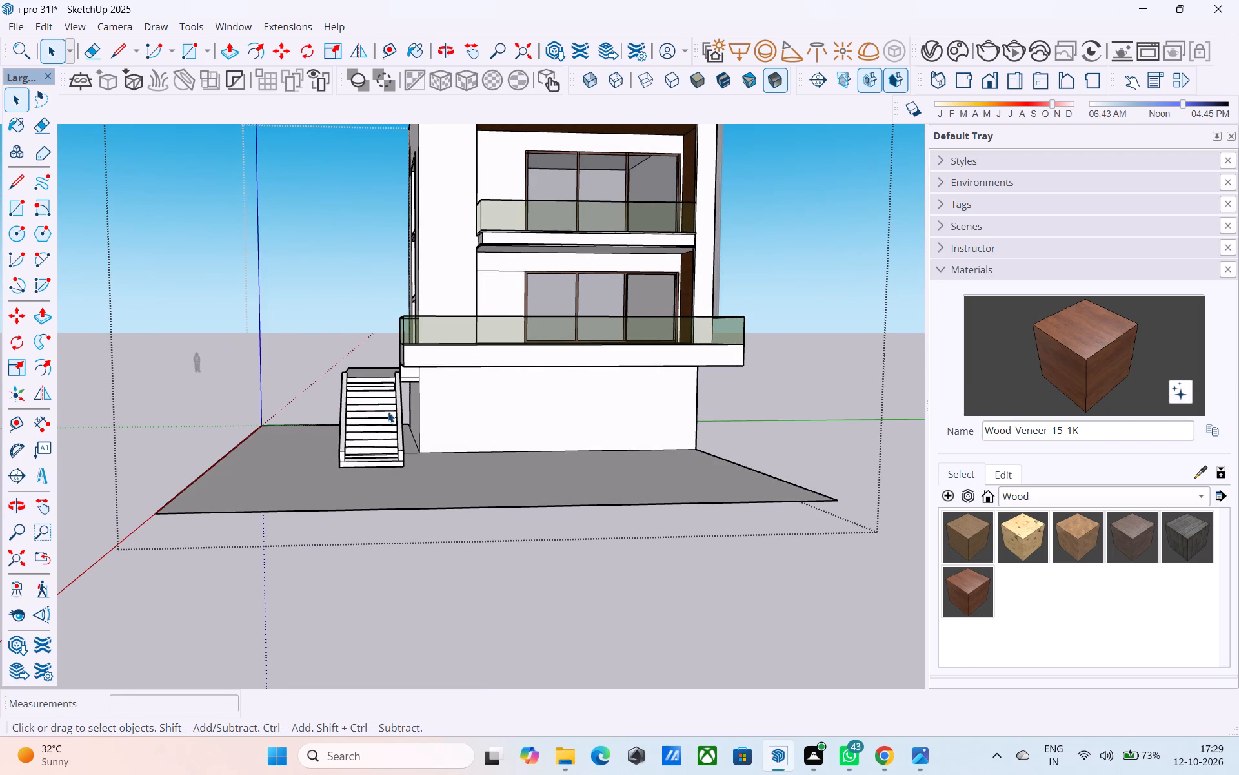
scroll(388, 411, "up", 1)
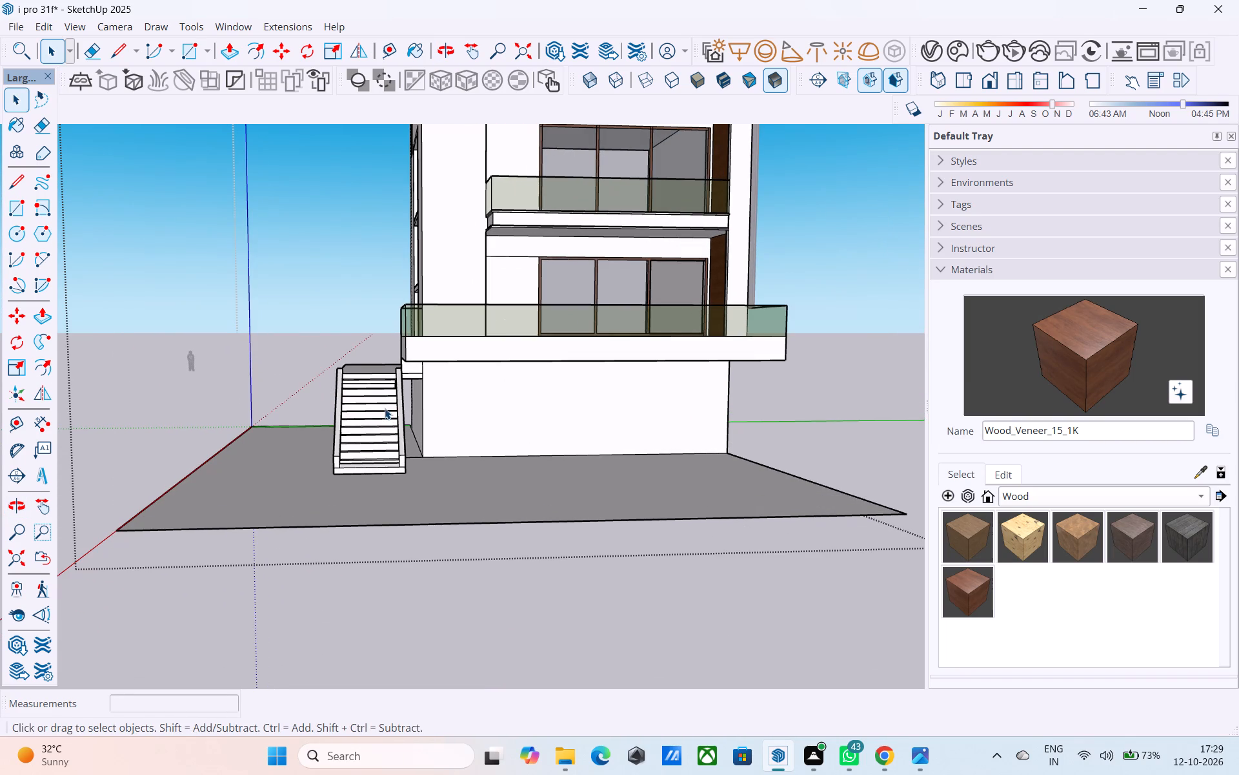
middle_click_drag(562, 416, 539, 419)
scroll(539, 419, "up", 4)
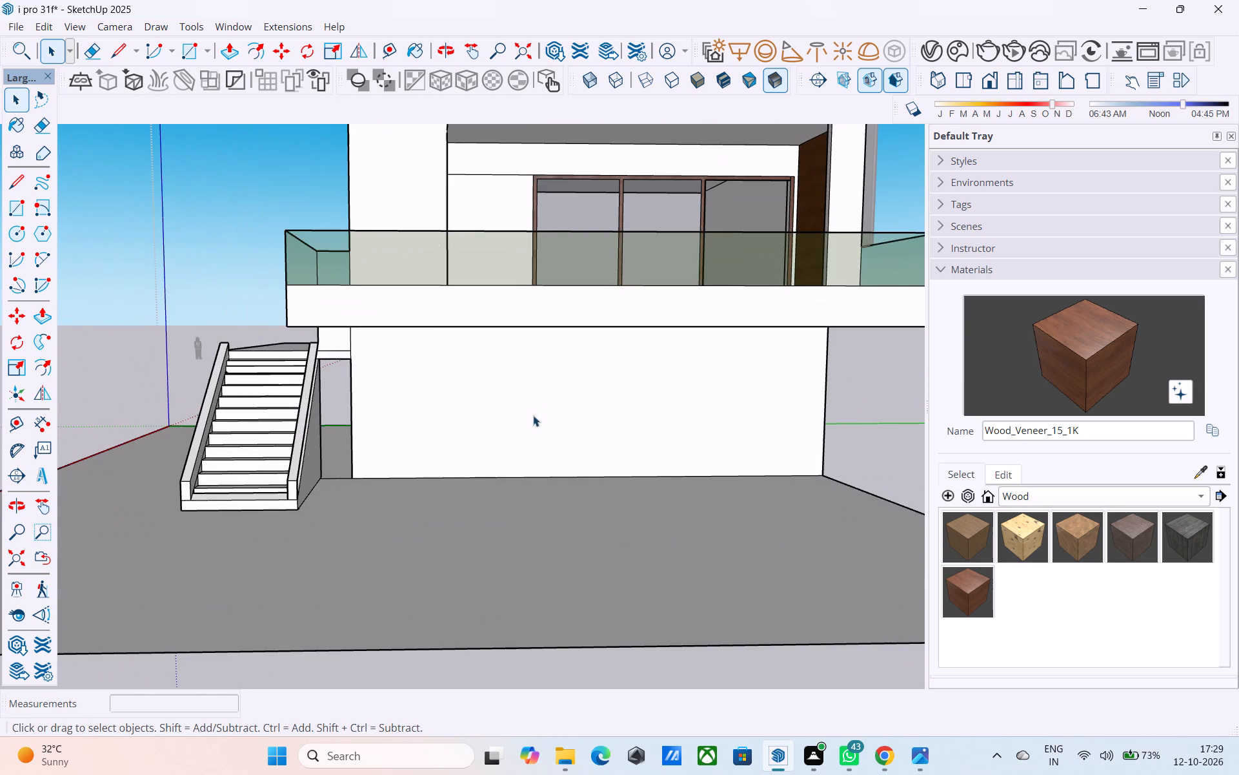
left_click(533, 415)
scroll(530, 414, "up", 3)
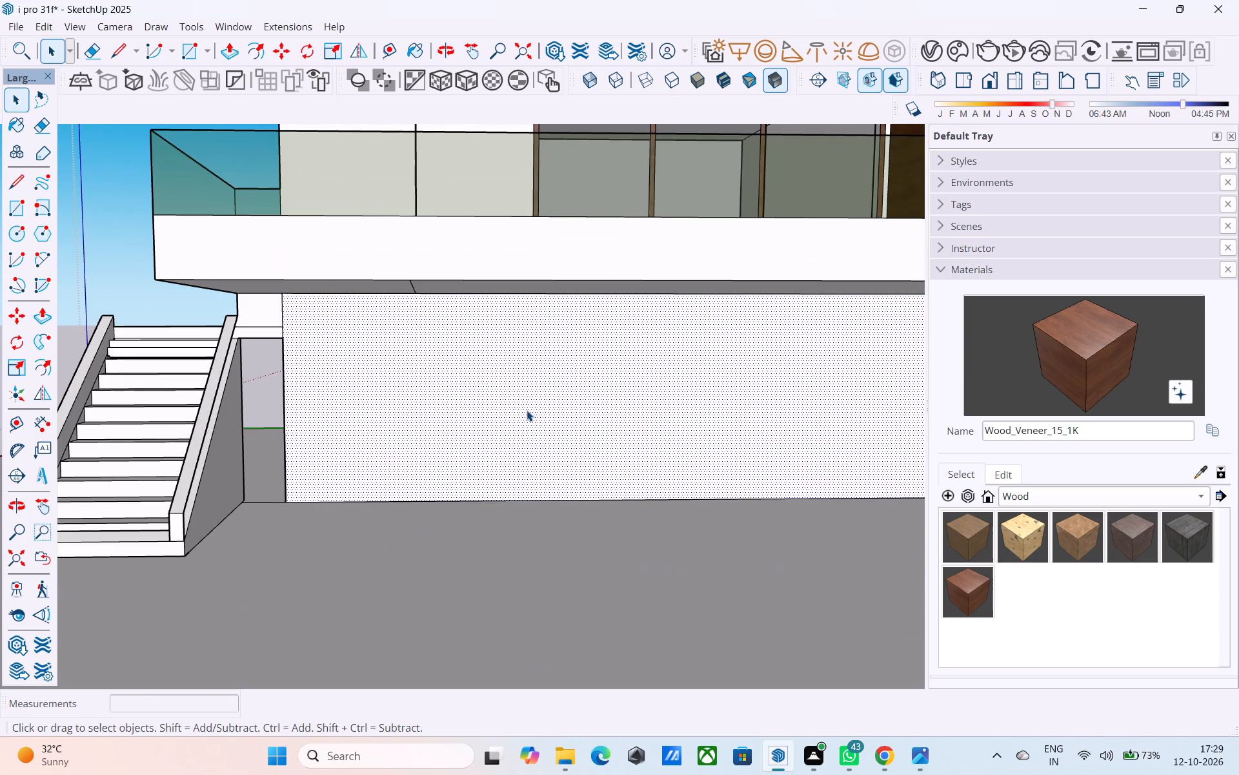
key("f")
left_click(527, 410)
key("9")
key("shift+quotedbl")
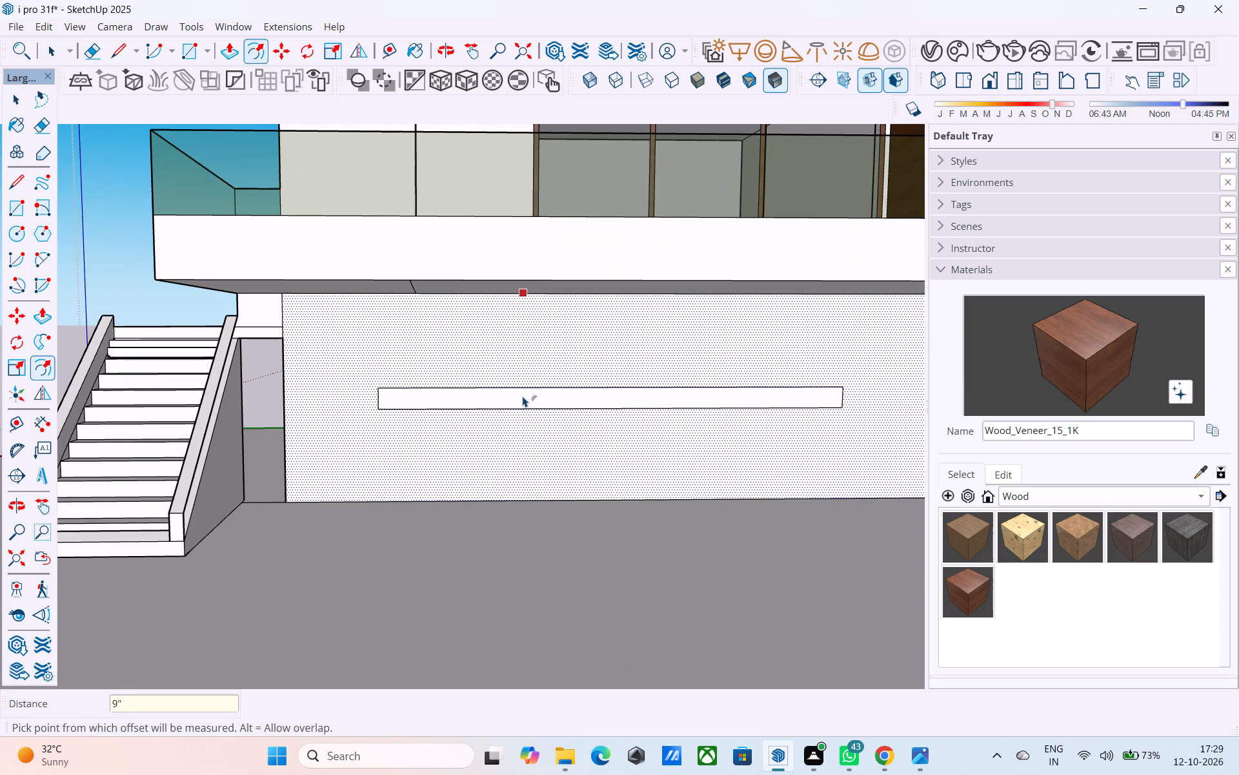
key("Return")
Push the inner panel of the lower front wall 8' inward to form a recess.
key("space")
left_click(523, 396)
key("p")
left_click(523, 395)
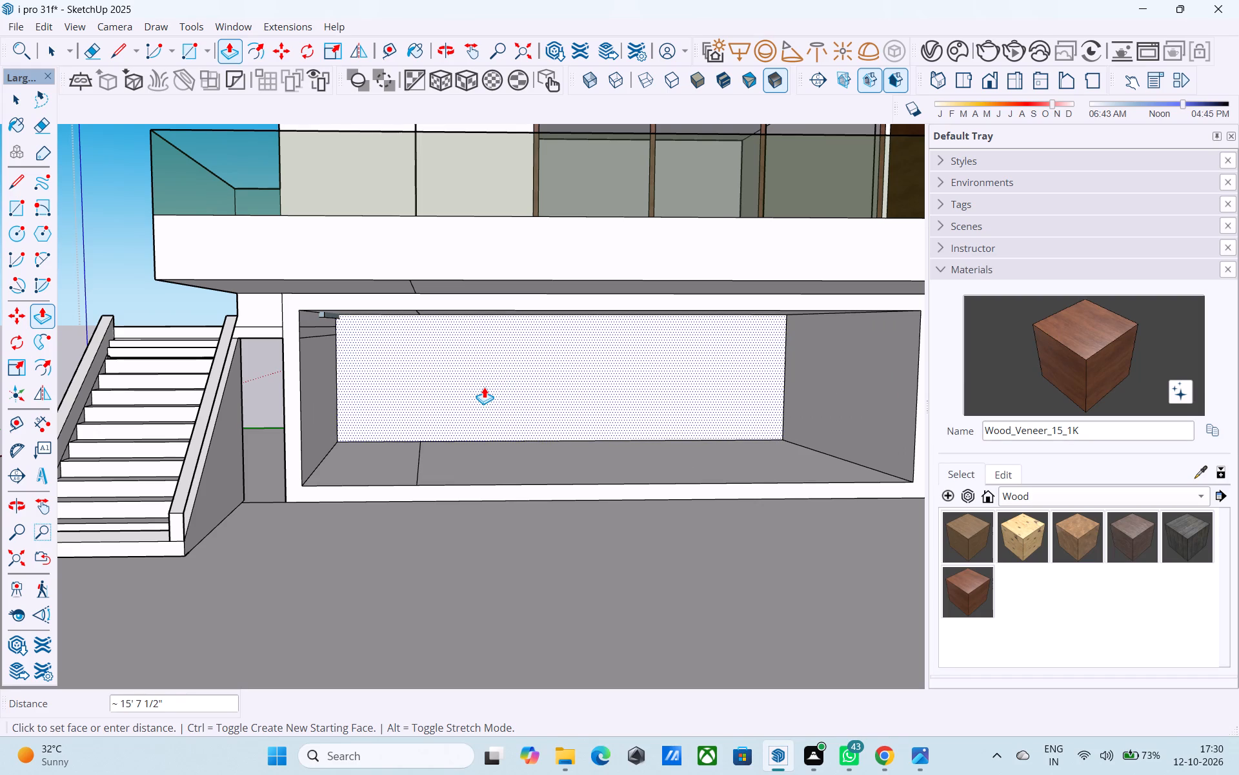
type("8'")
key("Return")
key("space")
Erase the stray line crossing the floor of the recess under the terrace.
type("e")
middle_click_drag(457, 470, 505, 531)
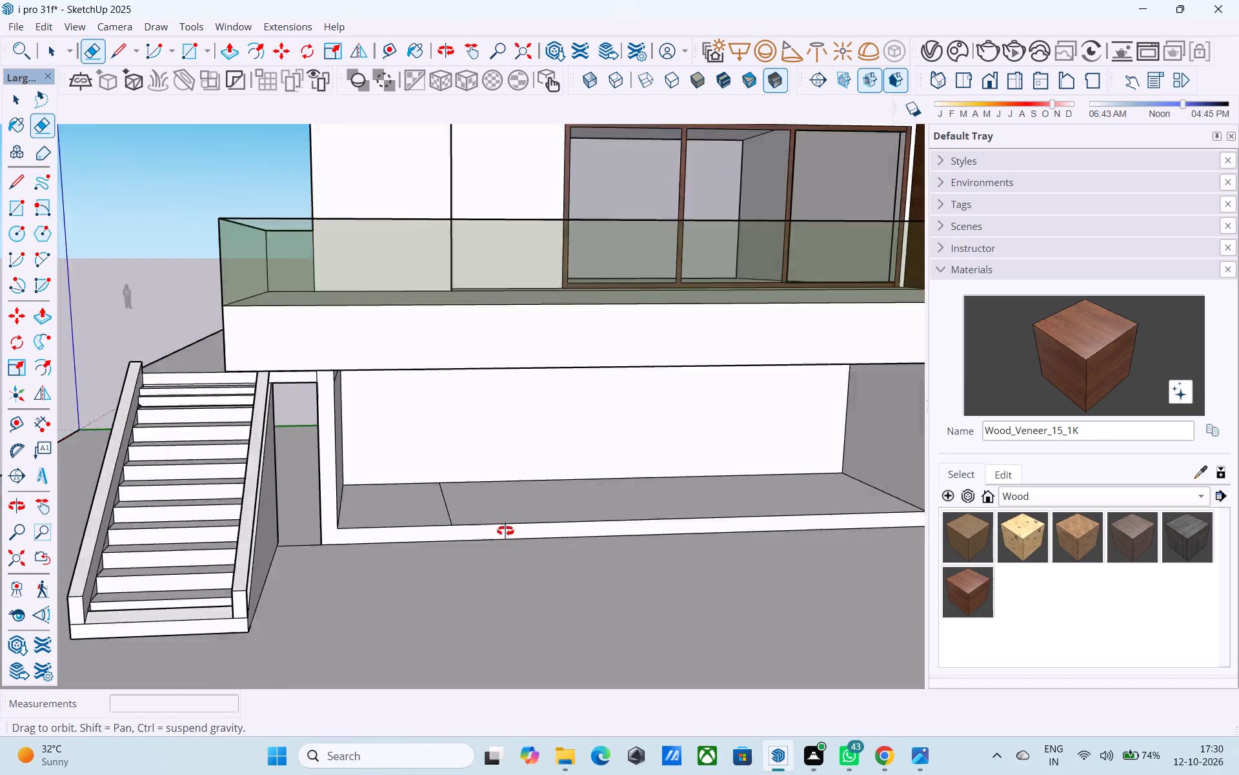
middle_click_drag(505, 531, 505, 532)
scroll(479, 529, "up", 4)
left_click_drag(475, 535, 455, 541)
middle_click_drag(507, 567, 427, 493, "shift")
scroll(421, 484, "down", 6)
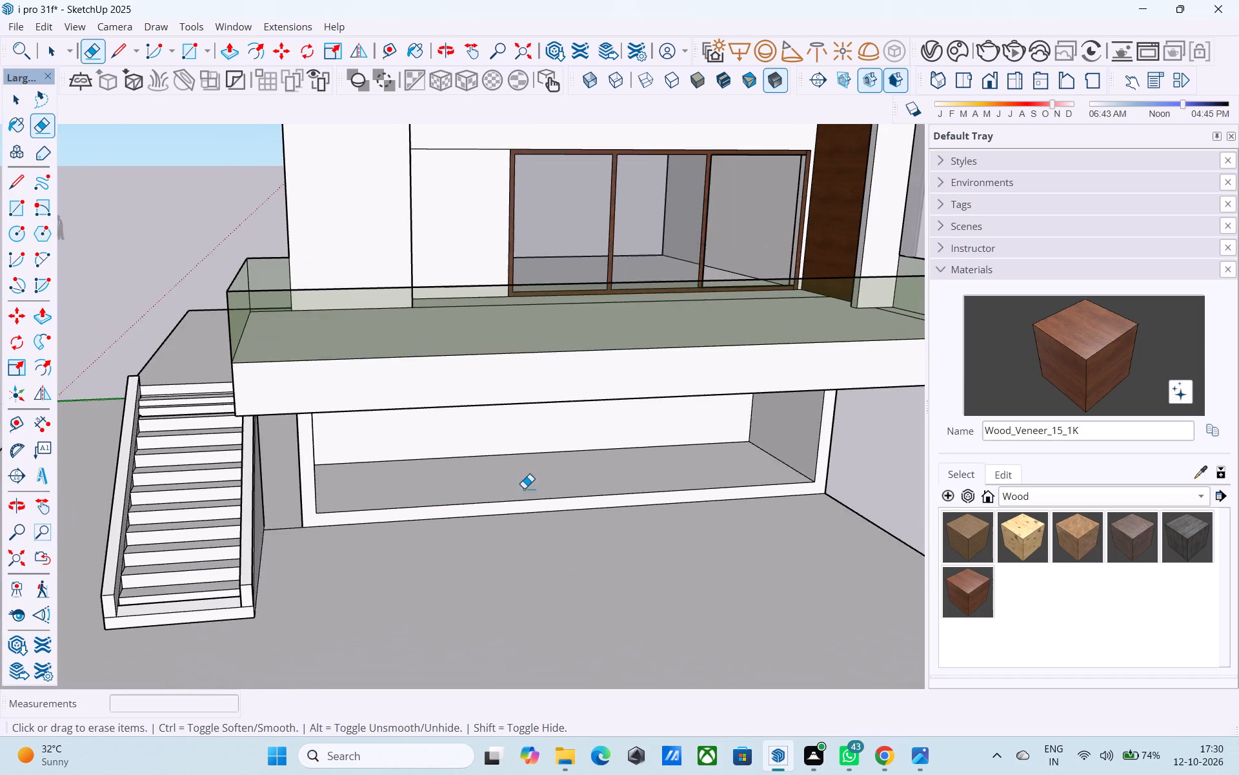
Push the recess's back wall a further 4' inward.
middle_click_drag(524, 488, 464, 500, "shift")
scroll(381, 474, "up", 4)
middle_click_drag(378, 470, 370, 446)
scroll(370, 446, "up", 2)
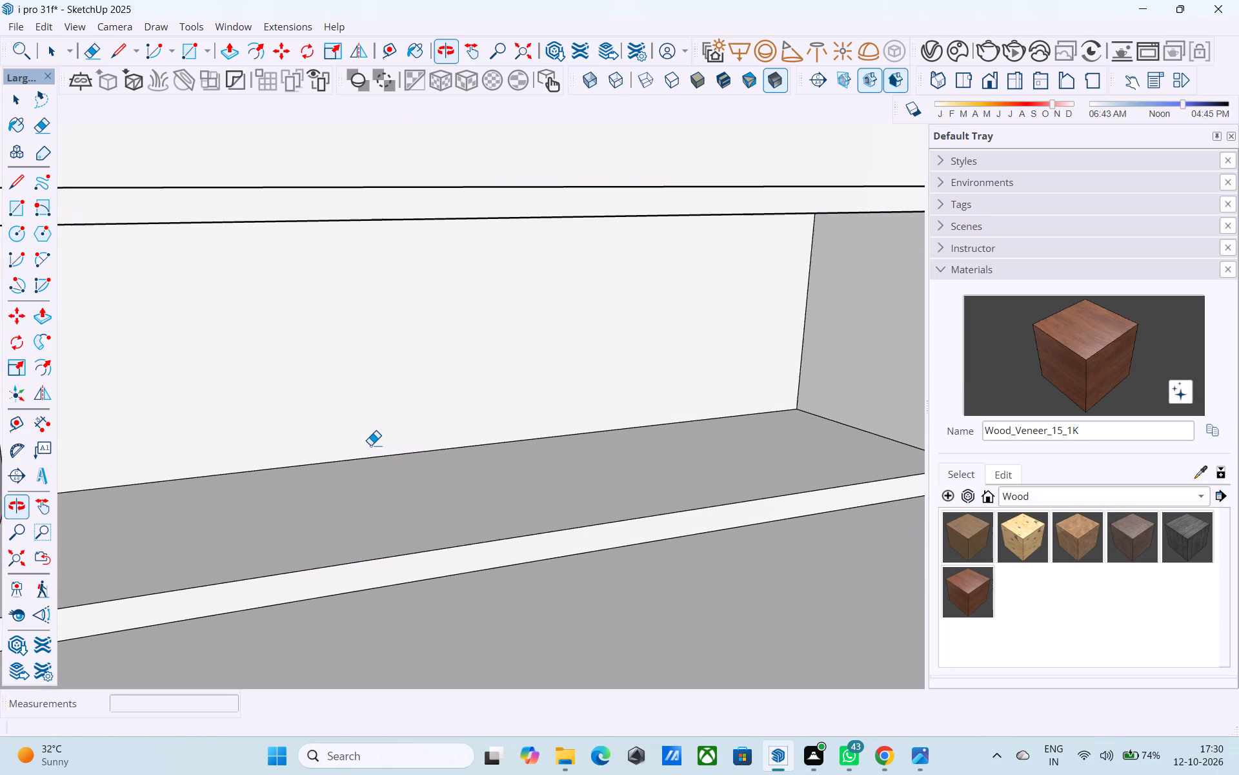
key("space")
left_click(375, 424)
key("p")
left_click(375, 424)
type("4'")
key("Return")
key("space")
Examine the recess under the terrace from the staircase side and from the front, including its far side edge.
scroll(355, 409, "down", 5)
middle_click_drag(355, 412, 516, 419)
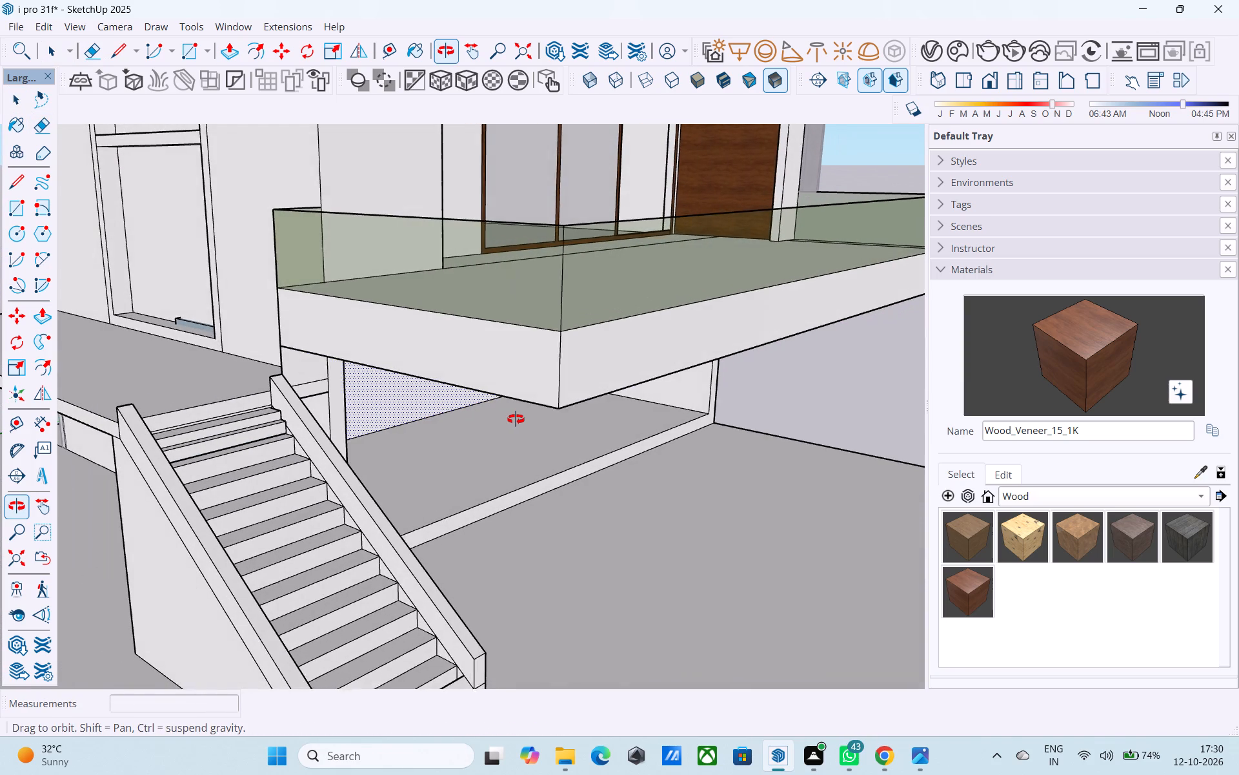
middle_click_drag(516, 419, 558, 398)
middle_click_drag(572, 423, 525, 433, "shift")
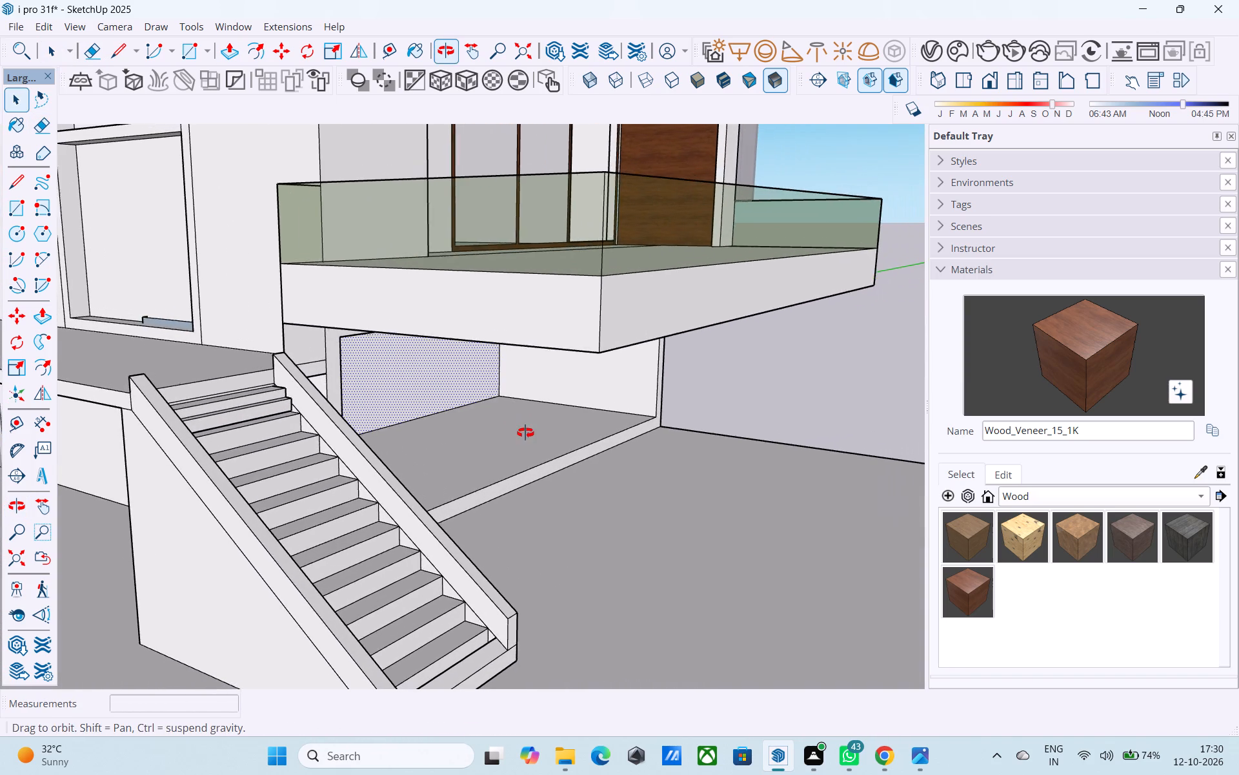
middle_click_drag(525, 433, 498, 422, "shift")
middle_click_drag(612, 398, 698, 404, "shift")
scroll(683, 398, "up", 4)
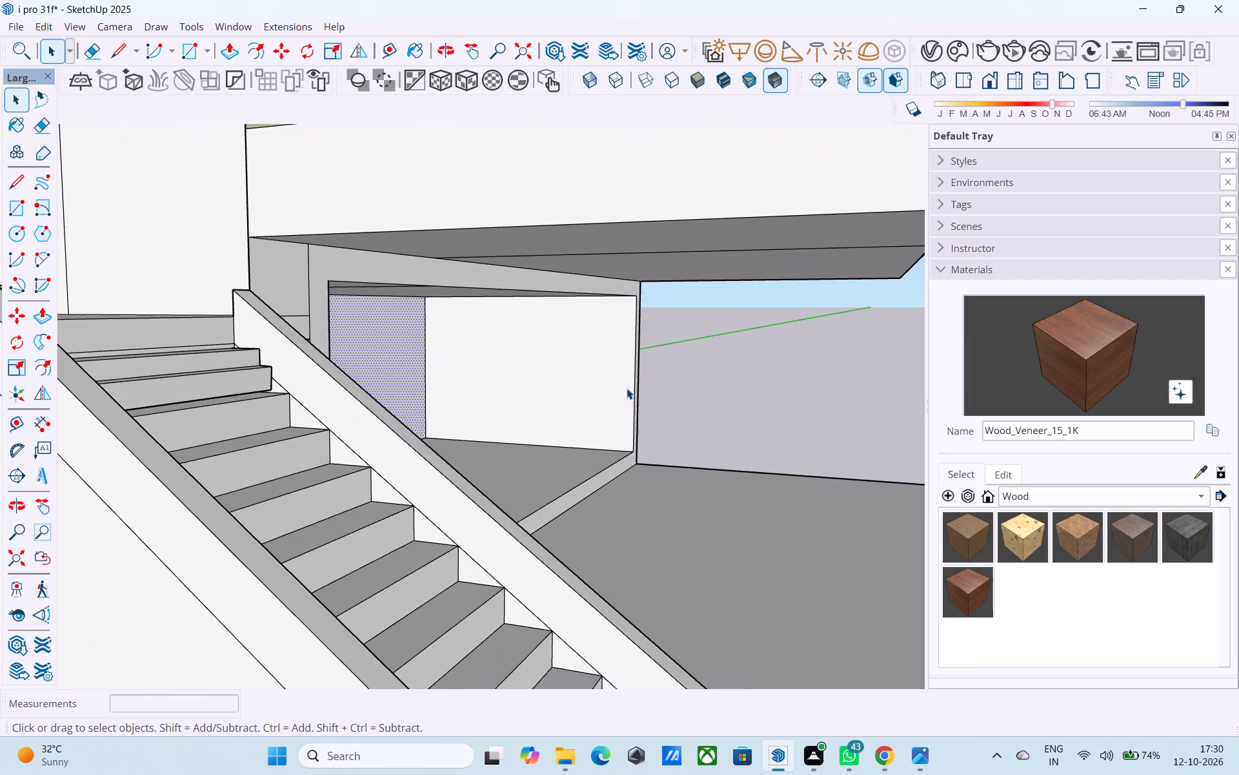
middle_click_drag(627, 387, 645, 389)
scroll(653, 375, "up", 4)
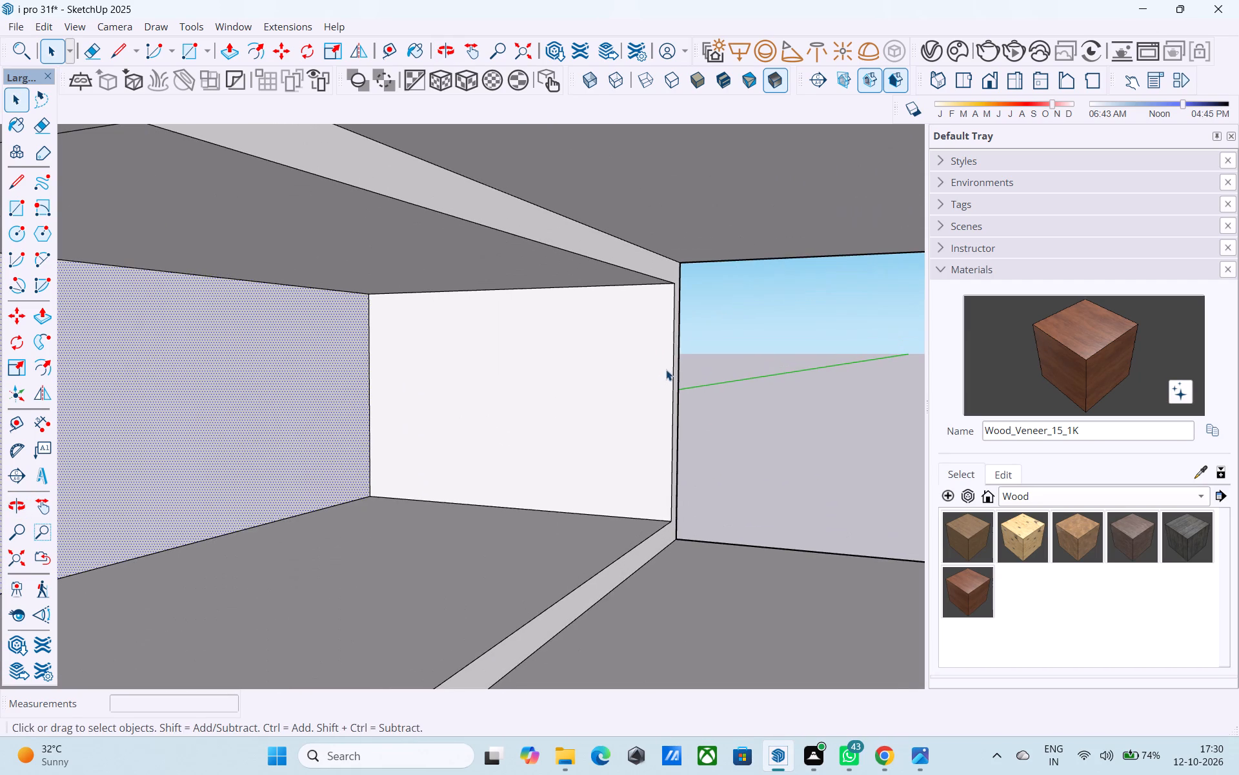
left_click(672, 373)
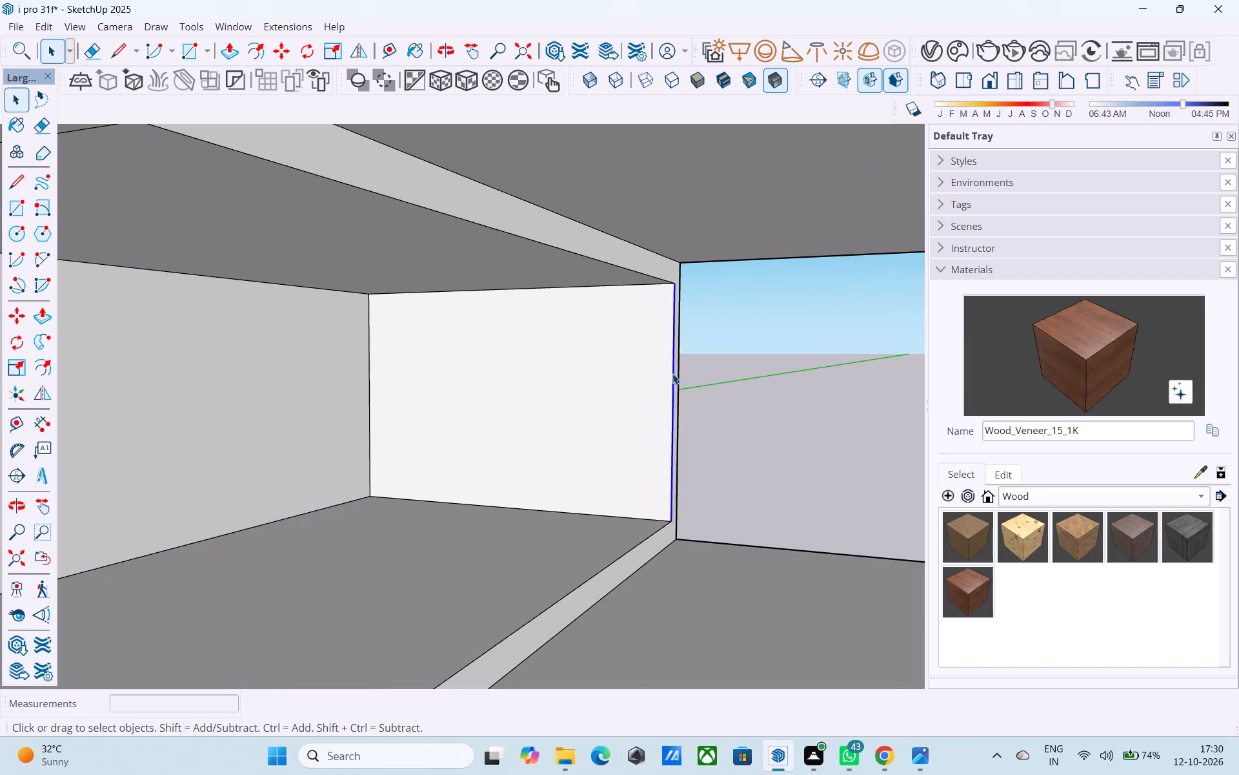
scroll(672, 373, "down", 8)
middle_click_drag(682, 390, 302, 415)
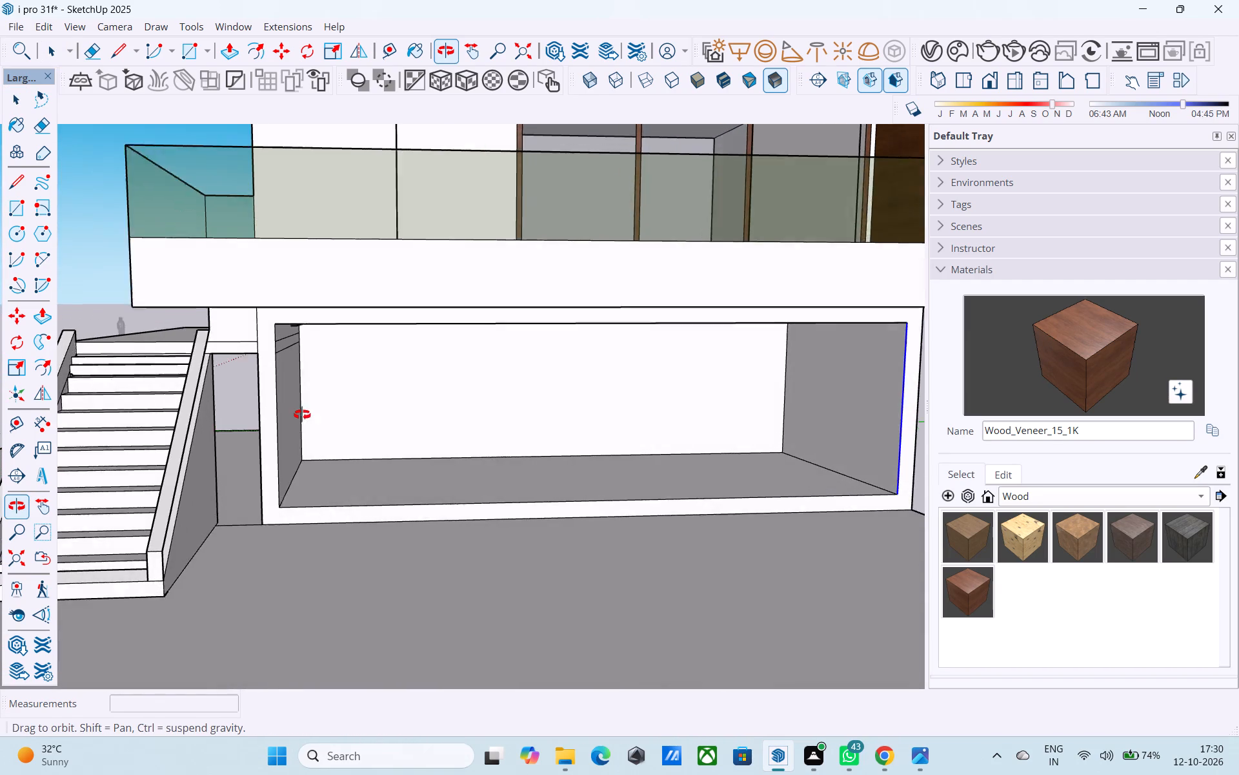
middle_click_drag(302, 415, 237, 395)
Push the underside of the small block protruding from the recess ceiling up until it is flush with the ceiling.
scroll(237, 396, "up", 1)
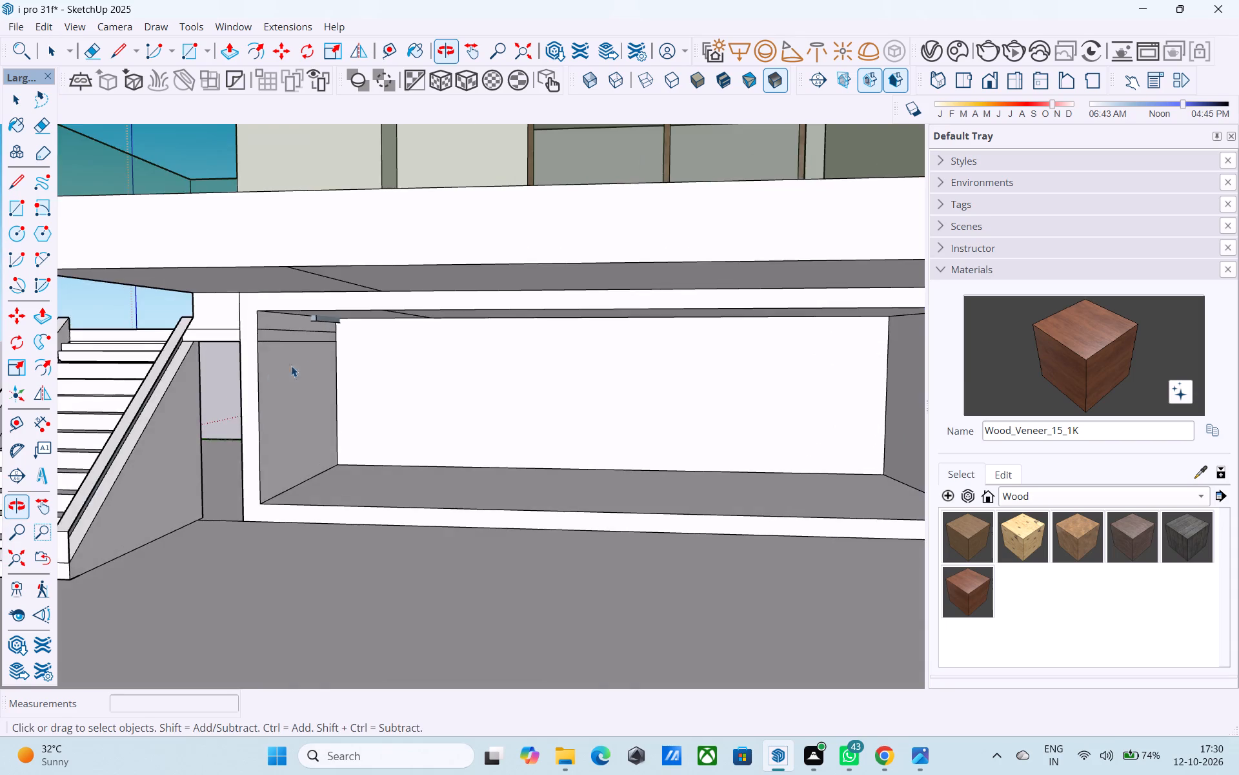
scroll(308, 360, "up", 4)
middle_click_drag(318, 344, 319, 320)
scroll(360, 276, "up", 8)
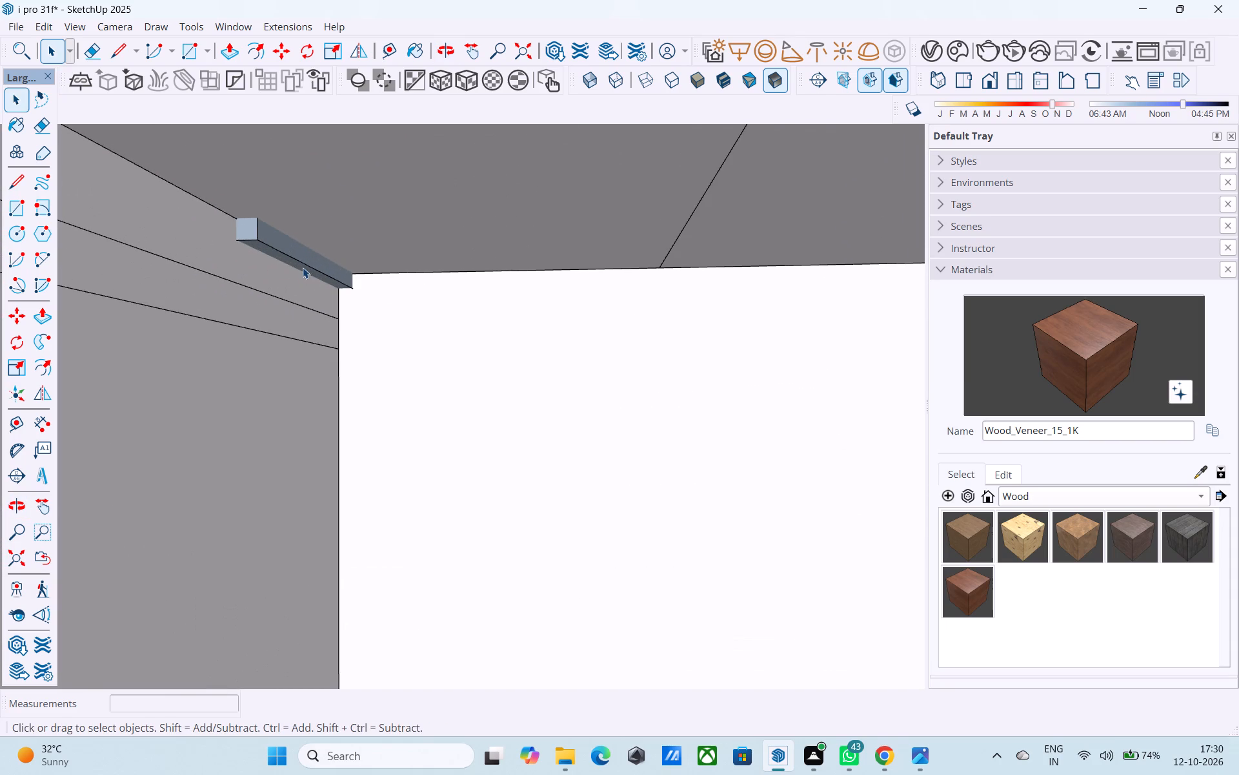
left_click(303, 267)
scroll(303, 267, "up", 4)
key("p")
left_click(303, 264)
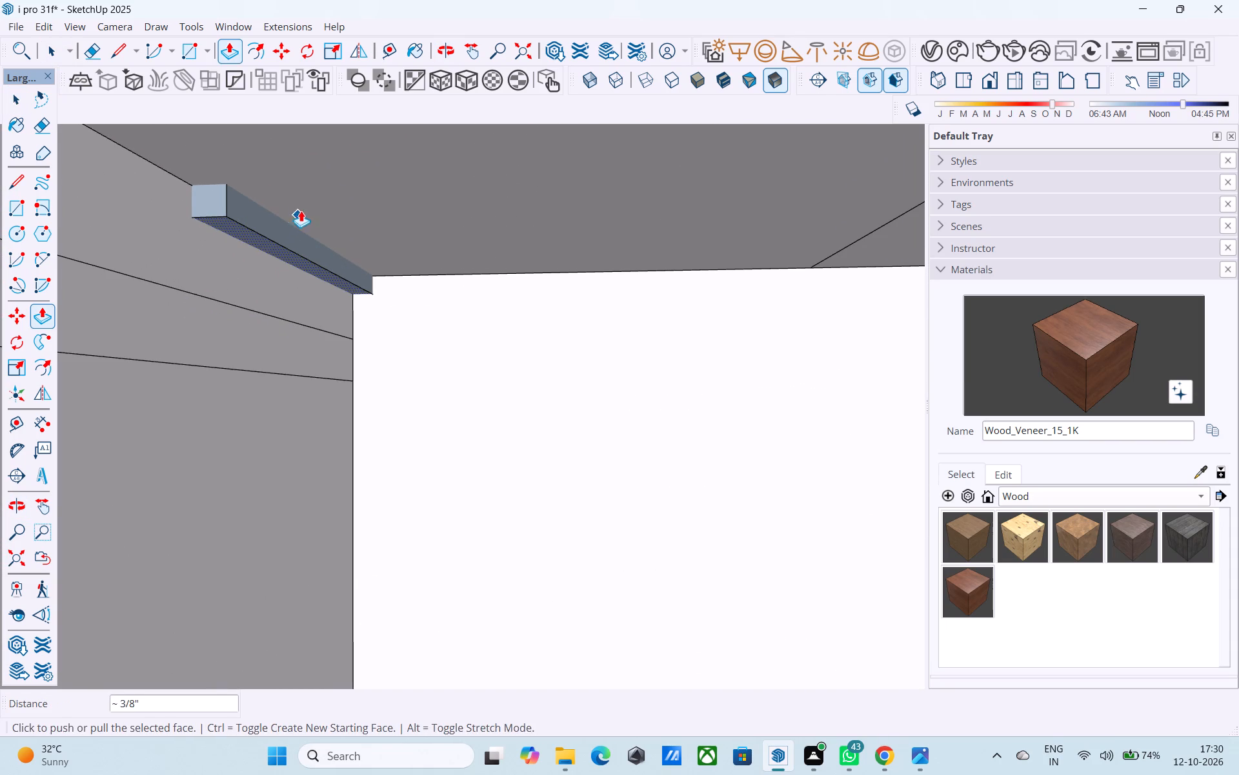
left_click(311, 195)
left_click(270, 230)
left_click(306, 180)
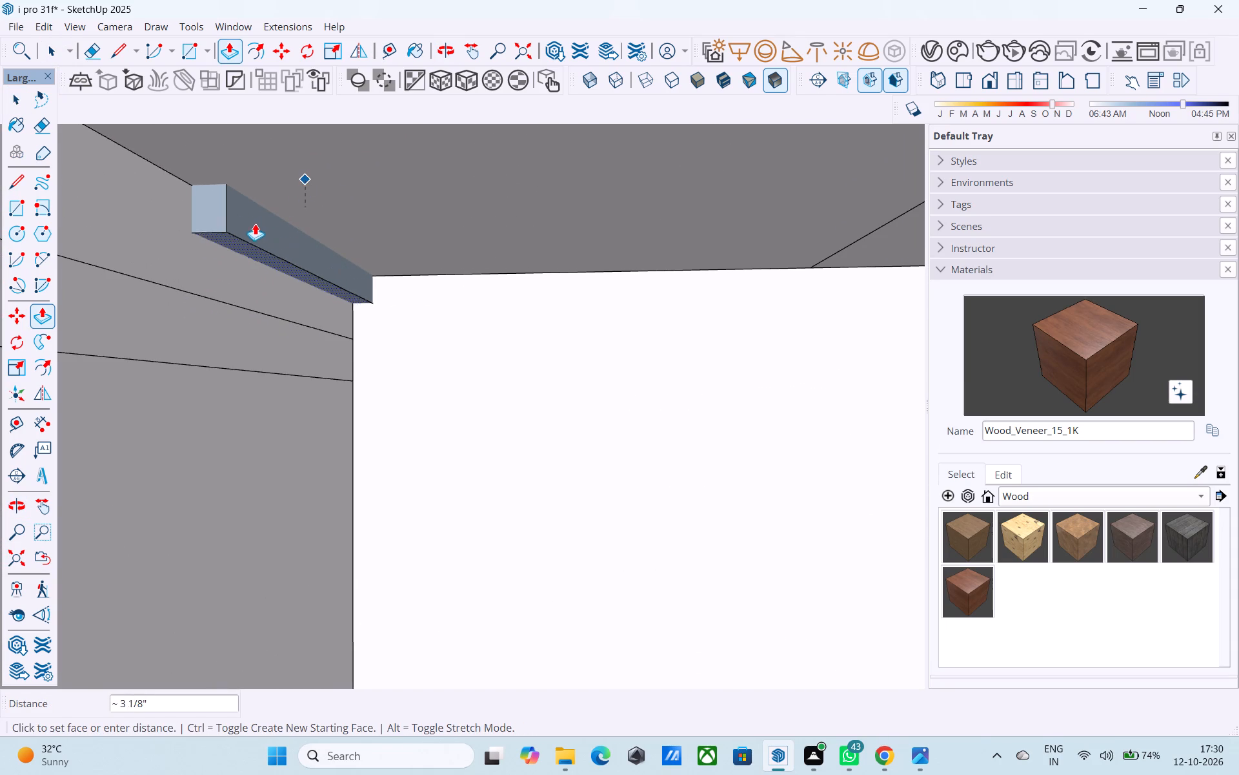
left_click(347, 155)
scroll(351, 227, "down", 15)
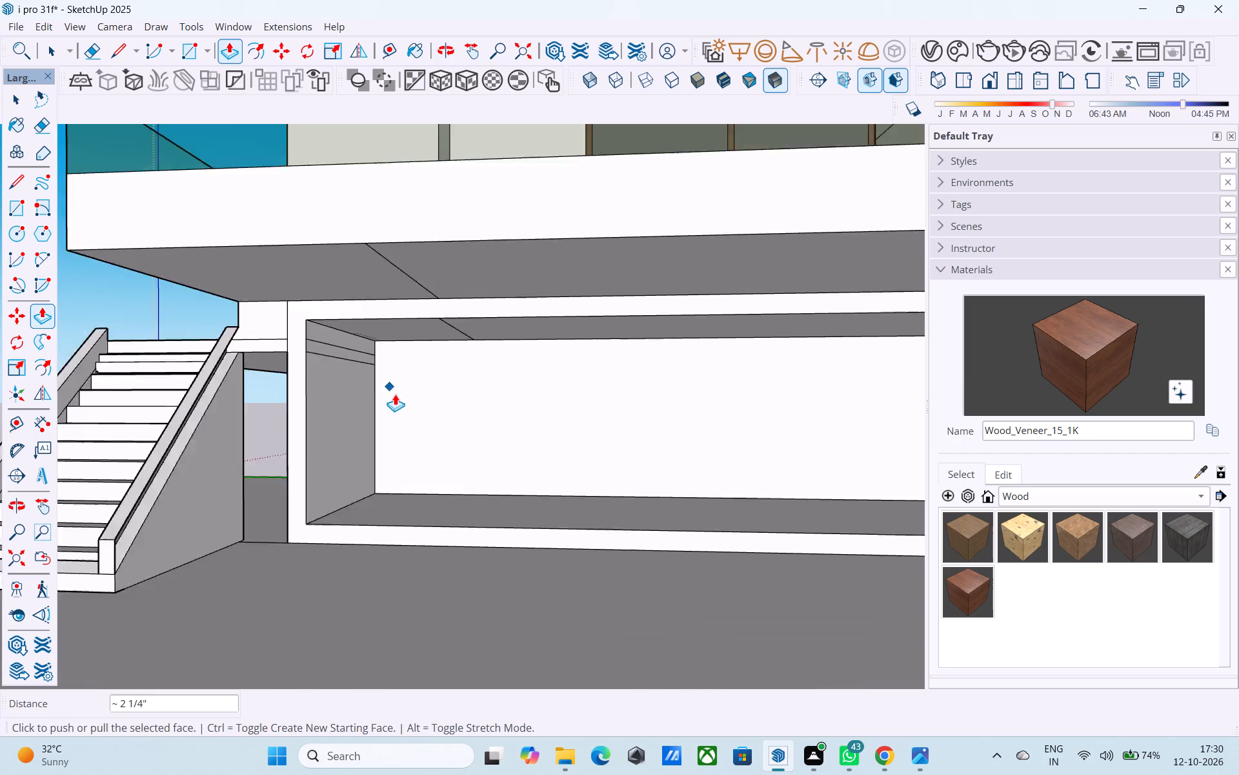
scroll(395, 394, "down", 8)
key("space")
Clear the selection and examine the house from the stairwell window side and from the front.
middle_click_drag(401, 391, 918, 625)
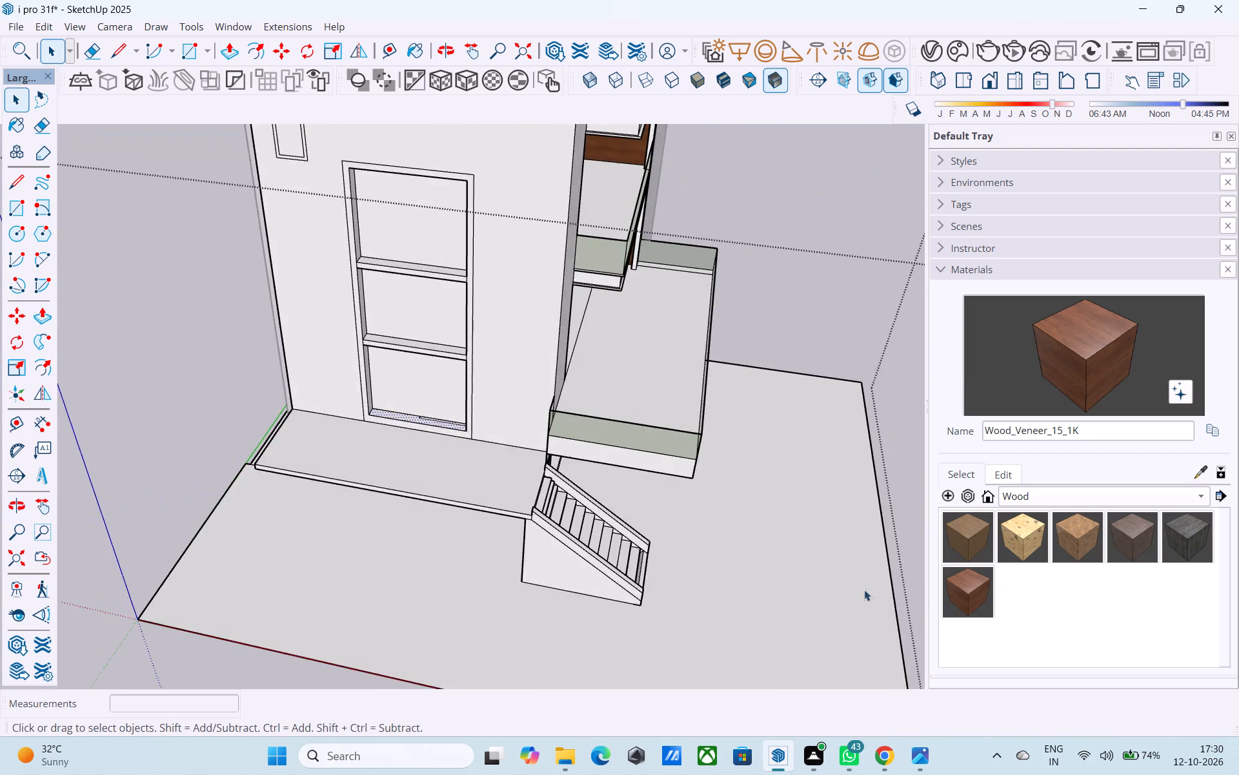
scroll(300, 344, "up", 12)
scroll(380, 422, "down", 17)
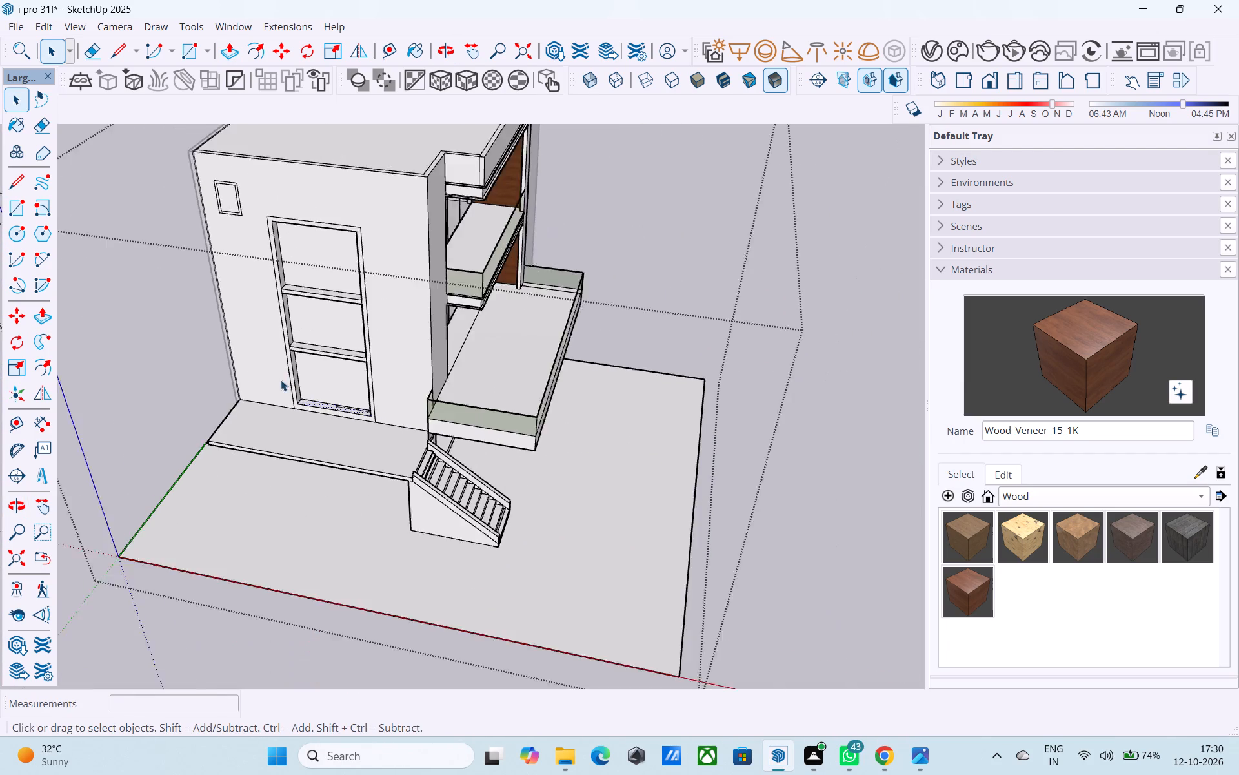
scroll(281, 380, "down", 1)
left_click(621, 299)
middle_click_drag(574, 303, 287, 294)
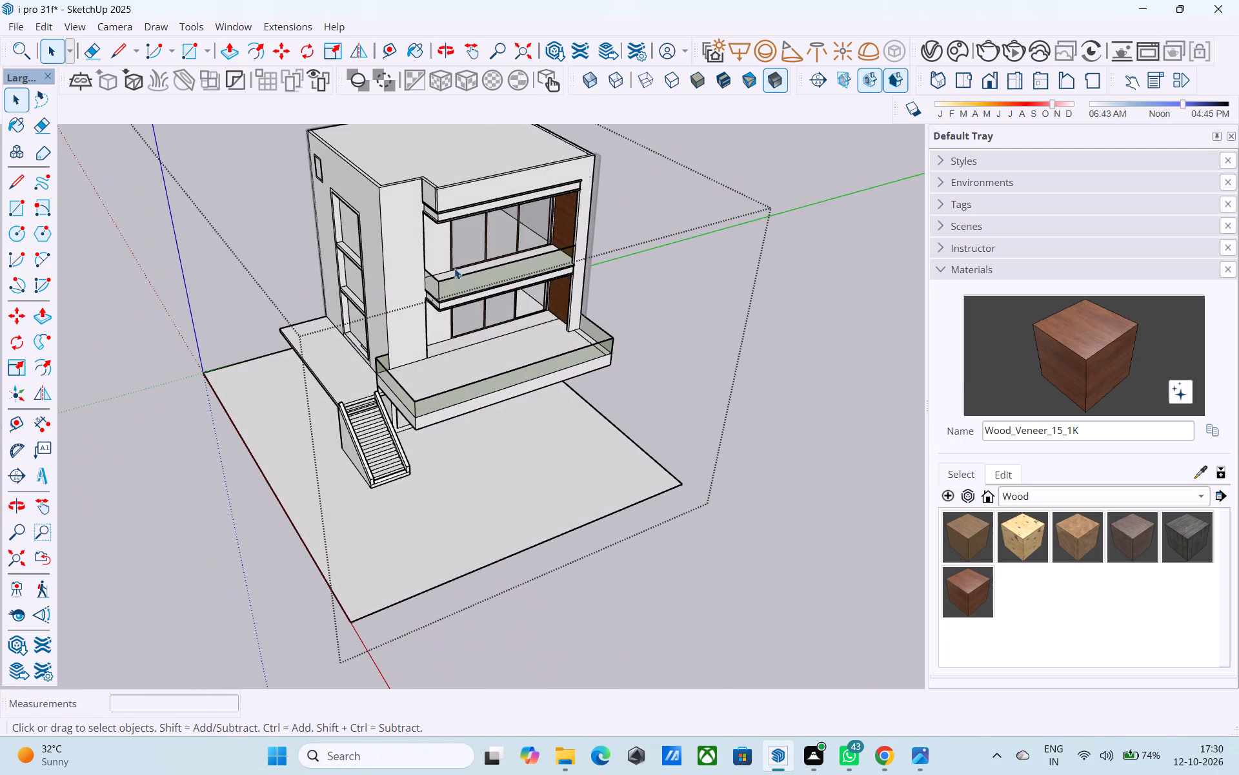
middle_click_drag(551, 273, 438, 174)
middle_click_drag(478, 234, 500, 288, "shift")
scroll(500, 292, "down", 3)
middle_click_drag(479, 316, 514, 320, "shift")
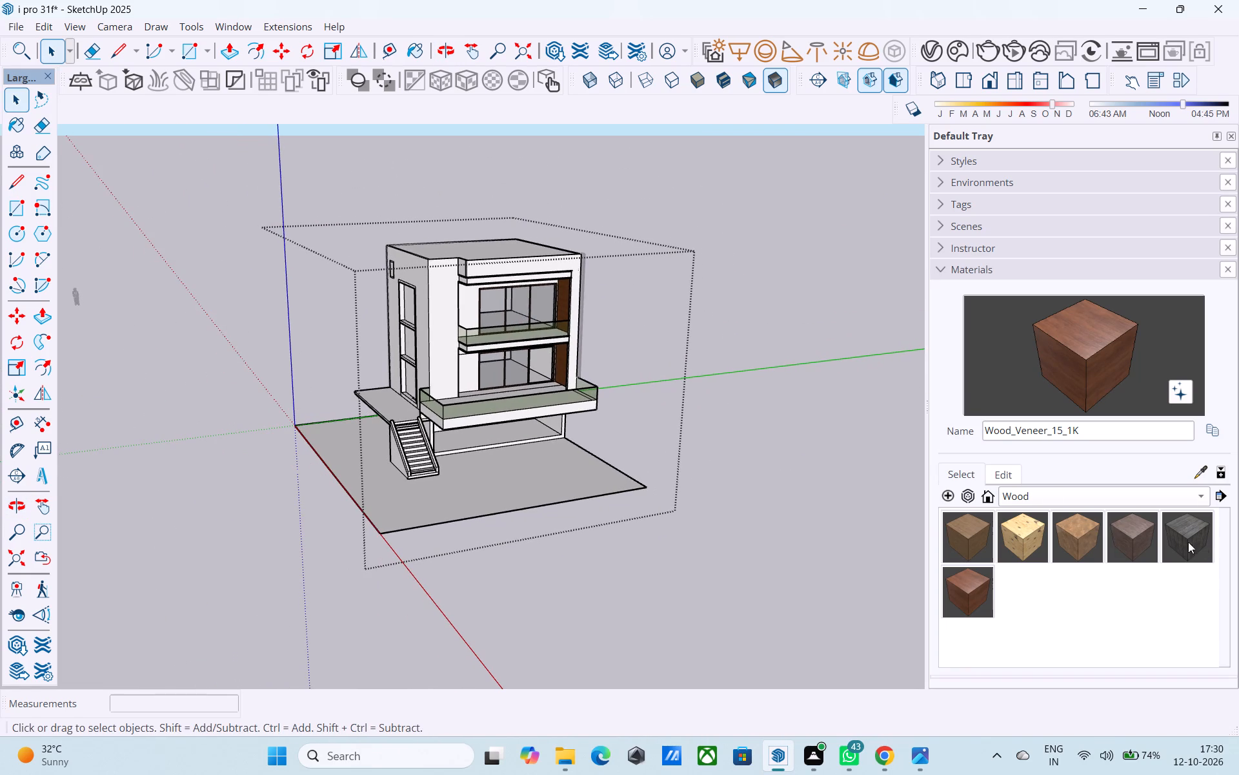
Paint the front and end faces of the roof fascia and the balcony slab with Wood_Planks_01_1K, and close the house group.
left_click(1206, 541)
scroll(544, 336, "up", 13)
left_click(433, 223)
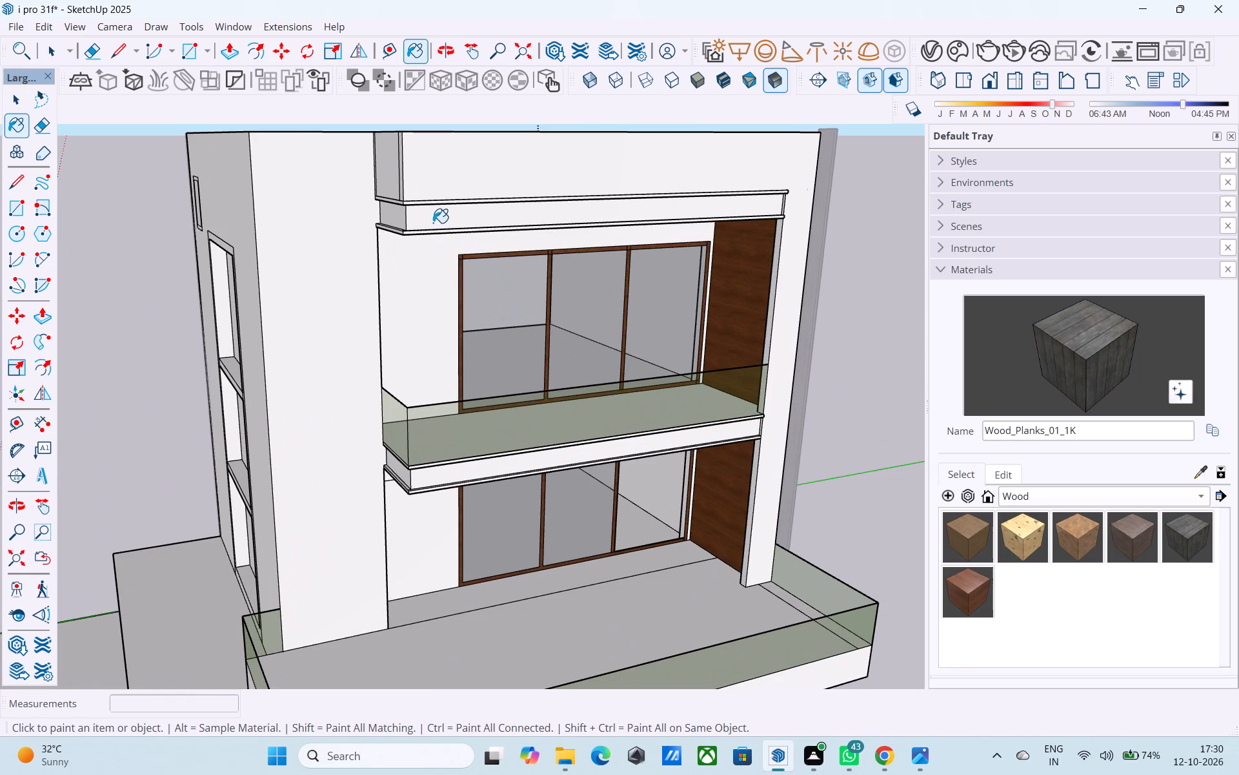
left_click(397, 216)
middle_click_drag(522, 460, 504, 362)
scroll(474, 397, "up", 4)
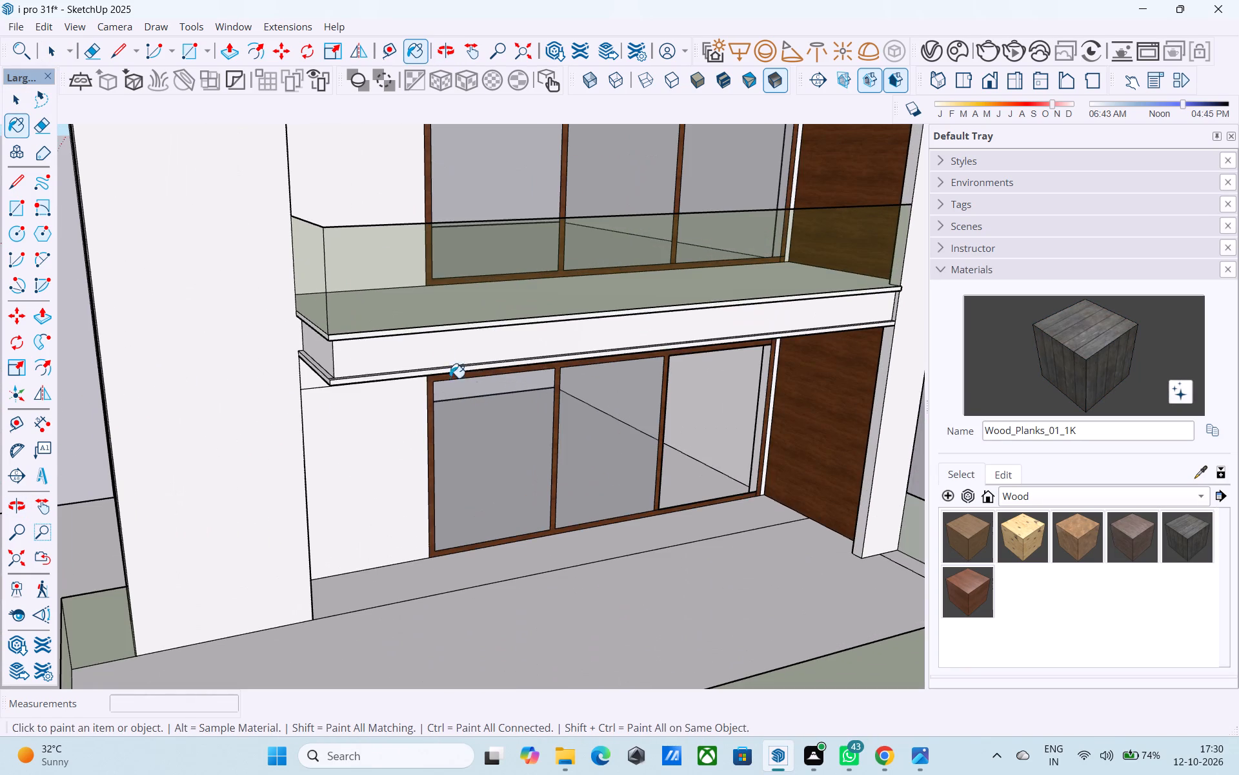
left_click(428, 353)
left_click(321, 353)
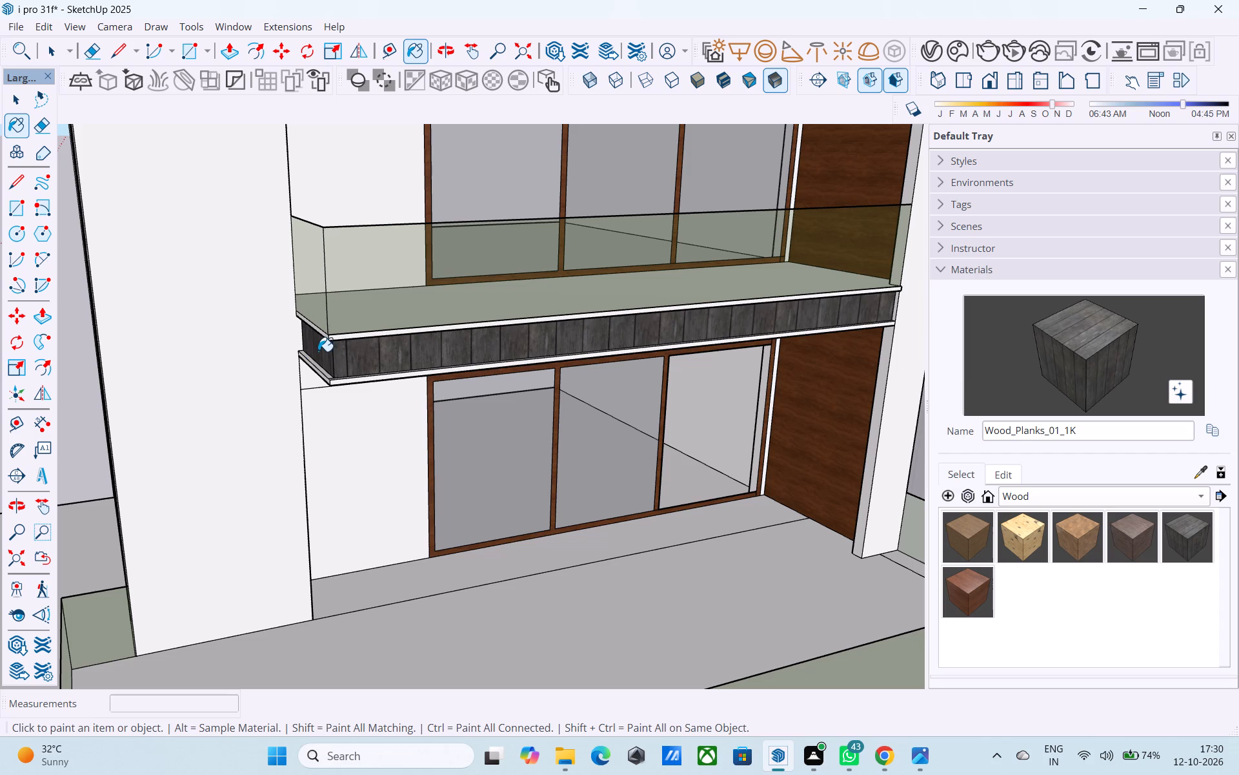
scroll(318, 350, "down", 15)
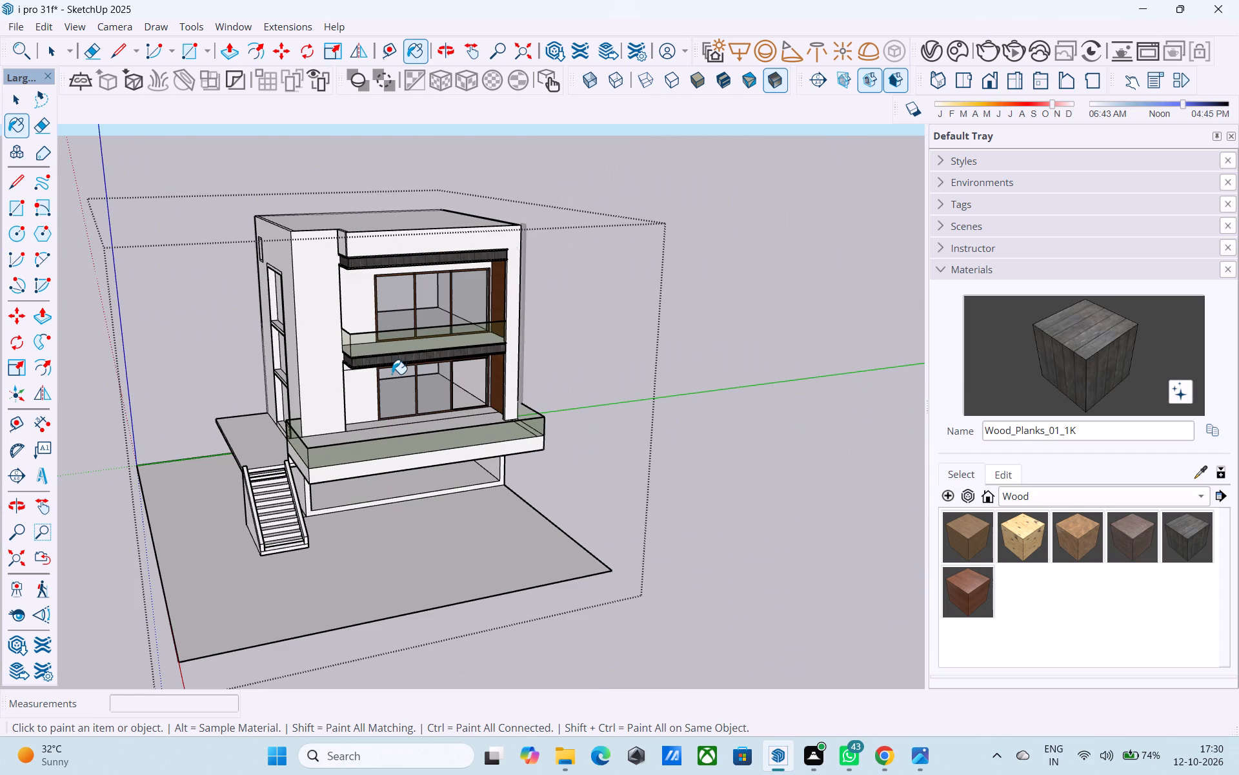
key("space")
middle_click_drag(519, 353, 610, 323)
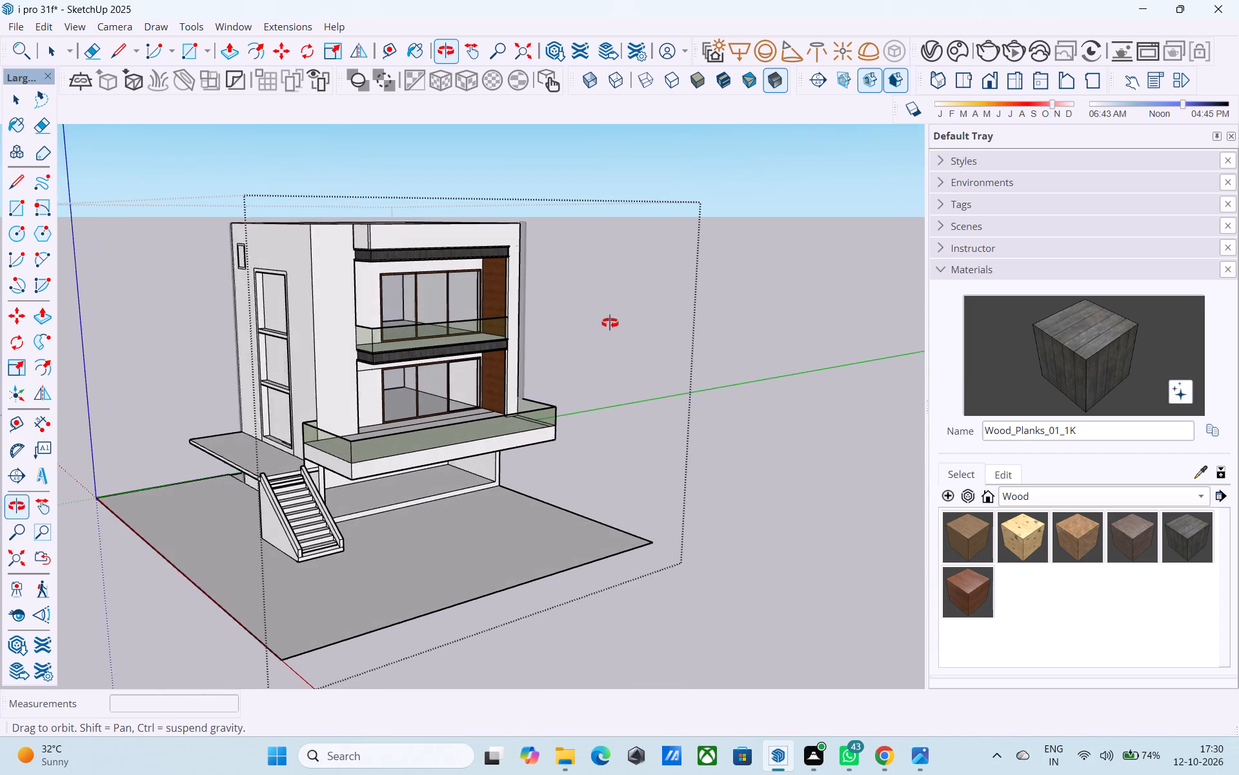
middle_click_drag(610, 323, 610, 323)
left_click(740, 294)
middle_click_drag(498, 325, 485, 293)
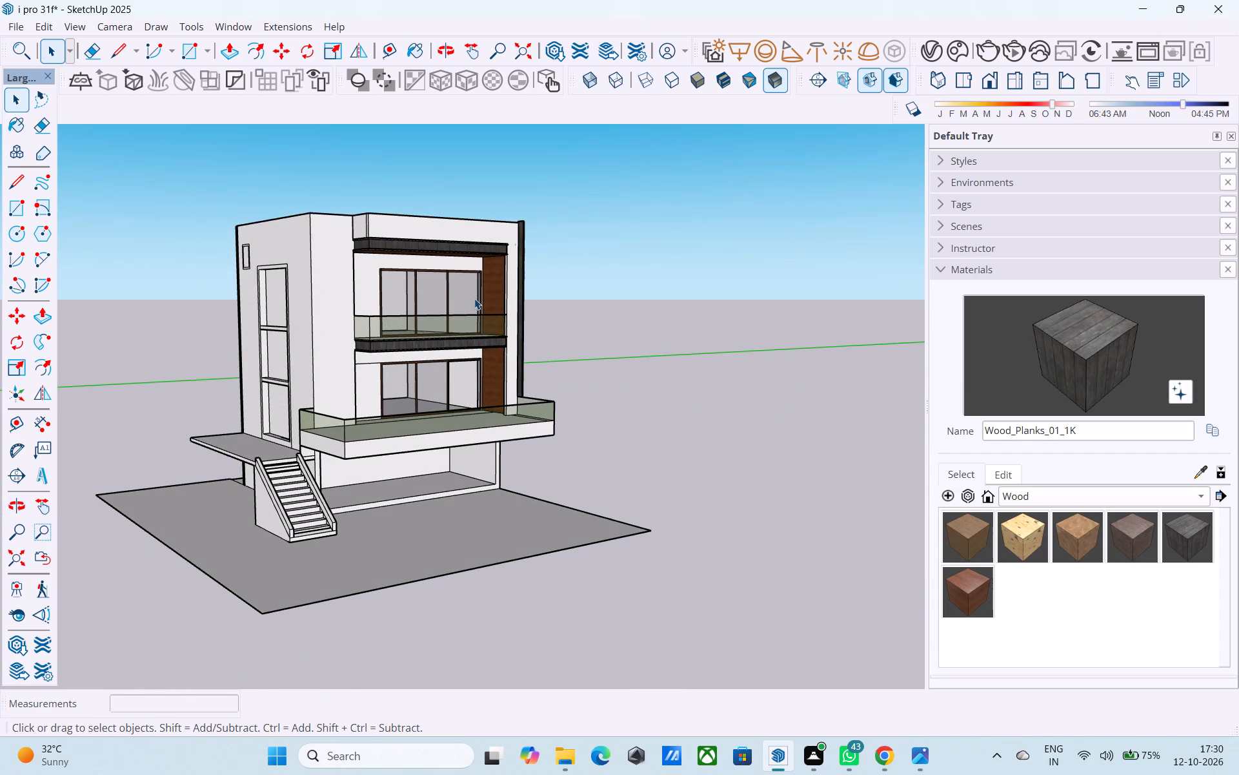
Open the house group and paint the stairwell window's middle panel and its rear-side inner reveals with Wood_Veneer_15_1K.
middle_click_drag(278, 313, 510, 322)
left_click(967, 586)
scroll(368, 477, "up", 5)
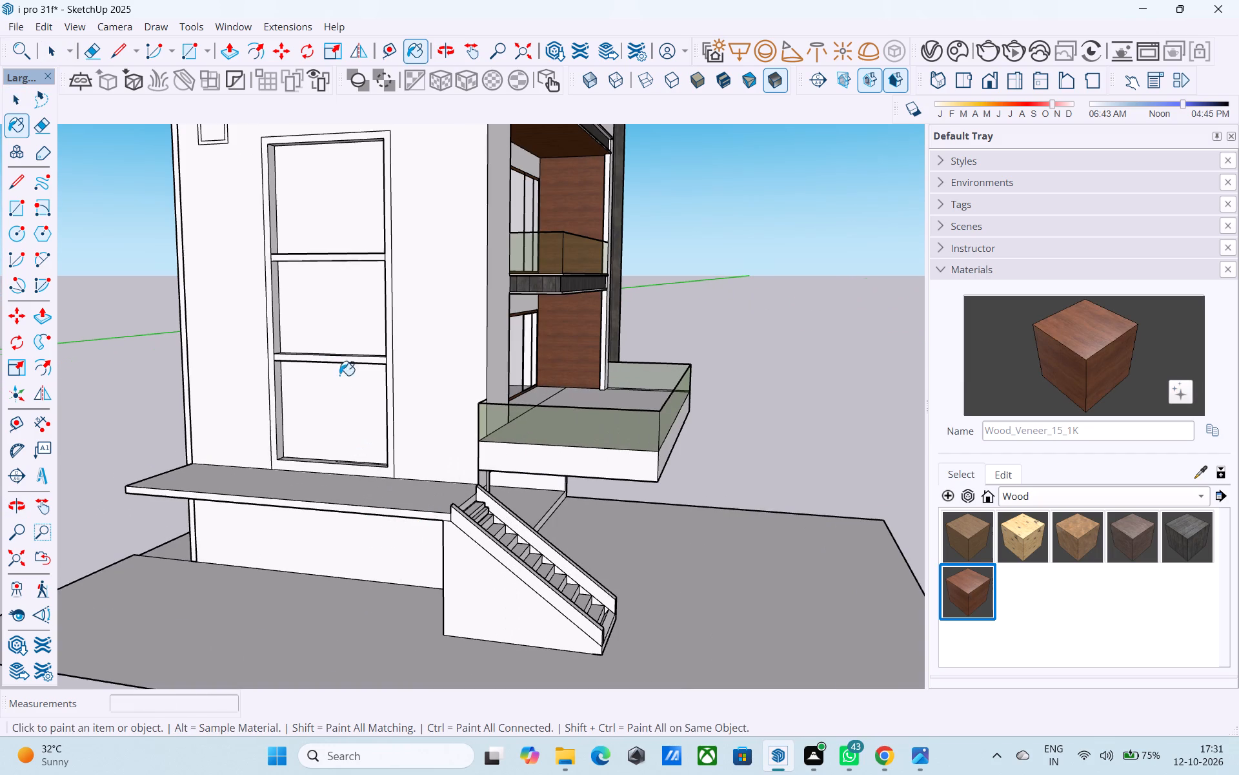
key("space")
double_click(321, 335)
left_click(1100, 322)
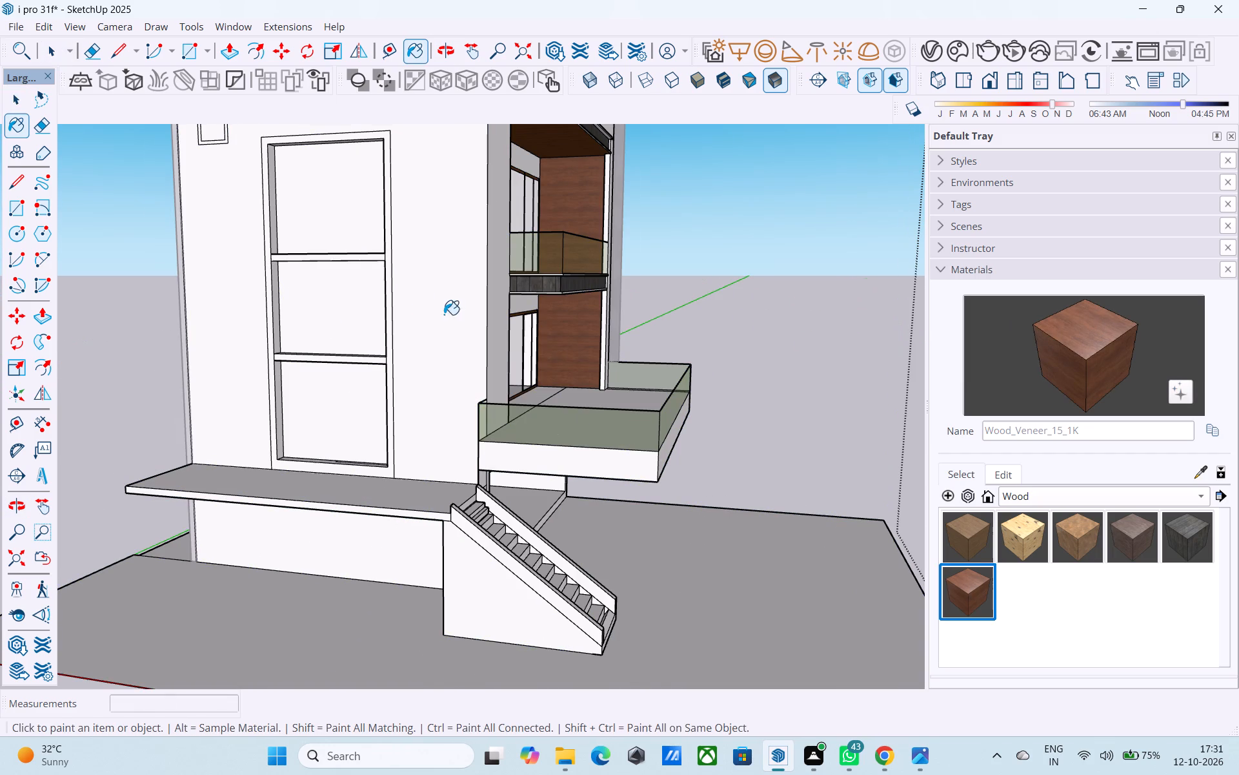
scroll(431, 311, "up", 3)
left_click(310, 307)
middle_click_drag(292, 291, 241, 314)
scroll(196, 261, "up", 4)
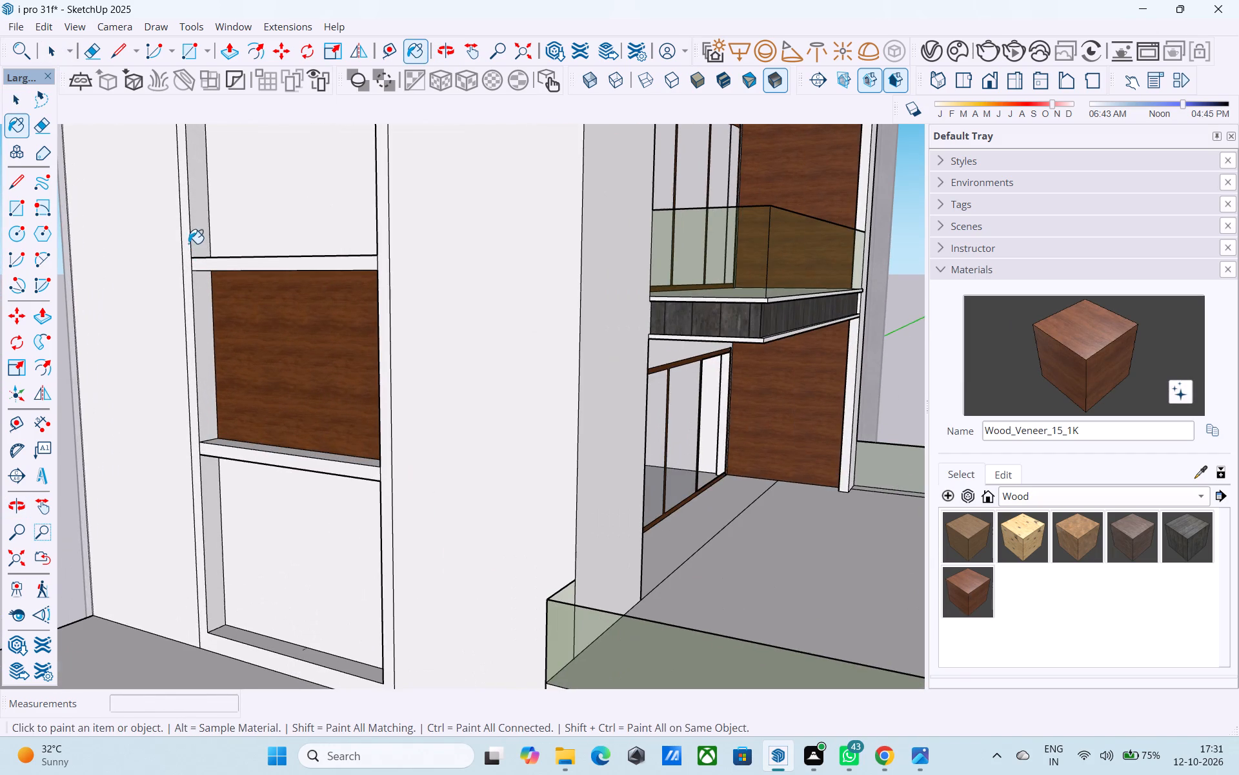
left_click(194, 236)
left_click(196, 312)
left_click(214, 494)
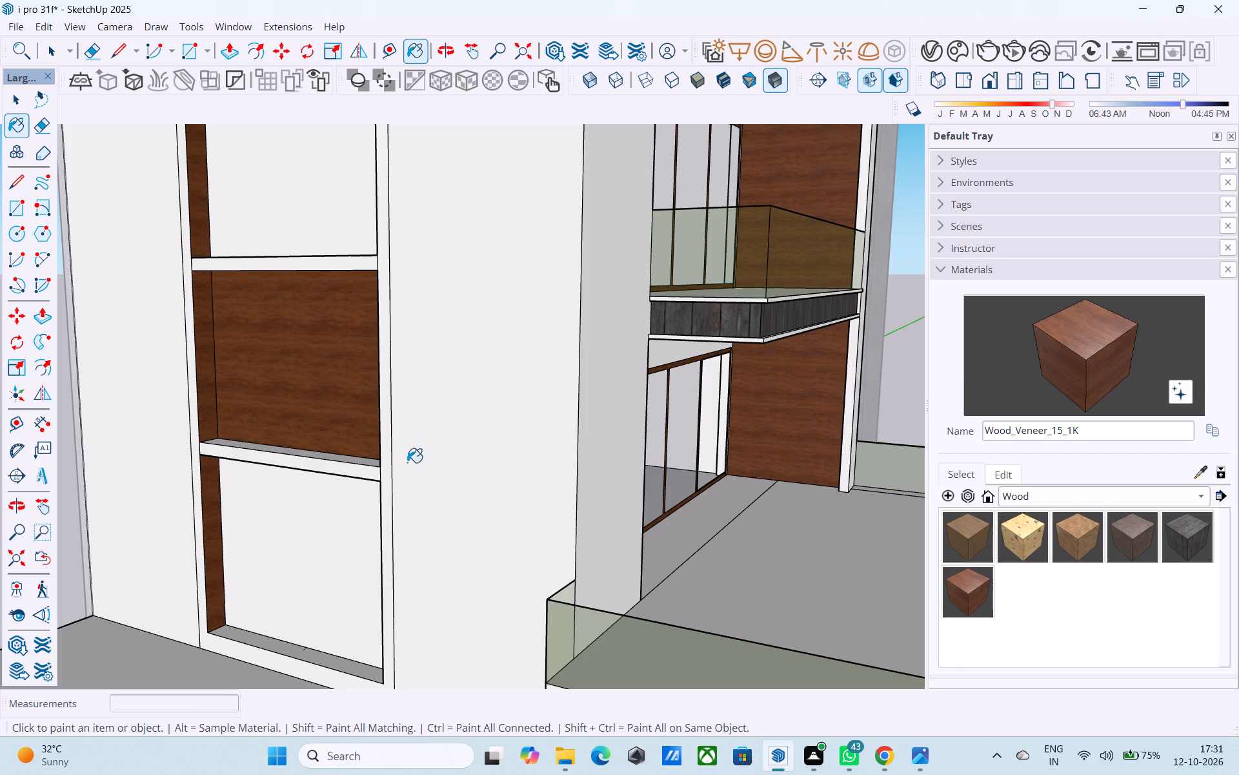
Paint the inner reveals on the balcony side of all three stairwell window openings with Wood_Veneer_15_1K.
middle_click_drag(425, 462, 605, 489)
scroll(621, 502, "up", 5)
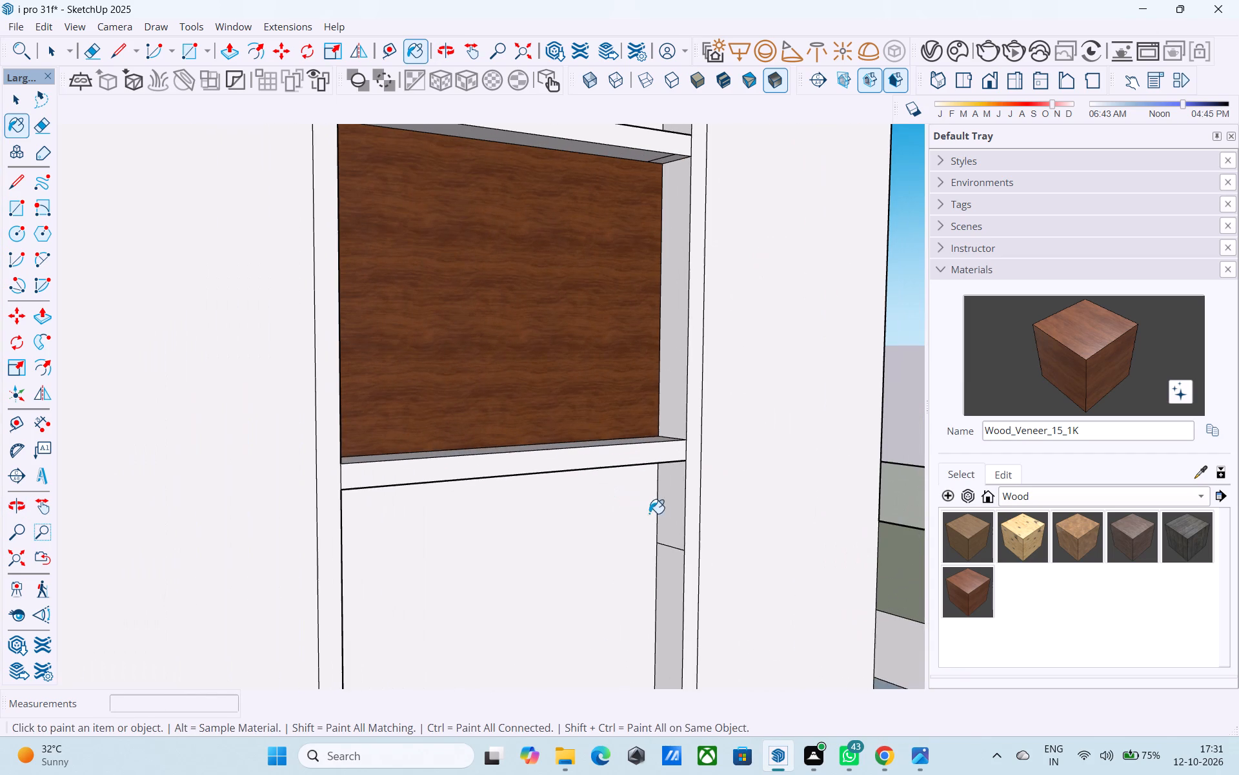
left_click(665, 518)
left_click(669, 564)
left_click(678, 409)
scroll(673, 411, "down", 5)
middle_click_drag(660, 429, 634, 559)
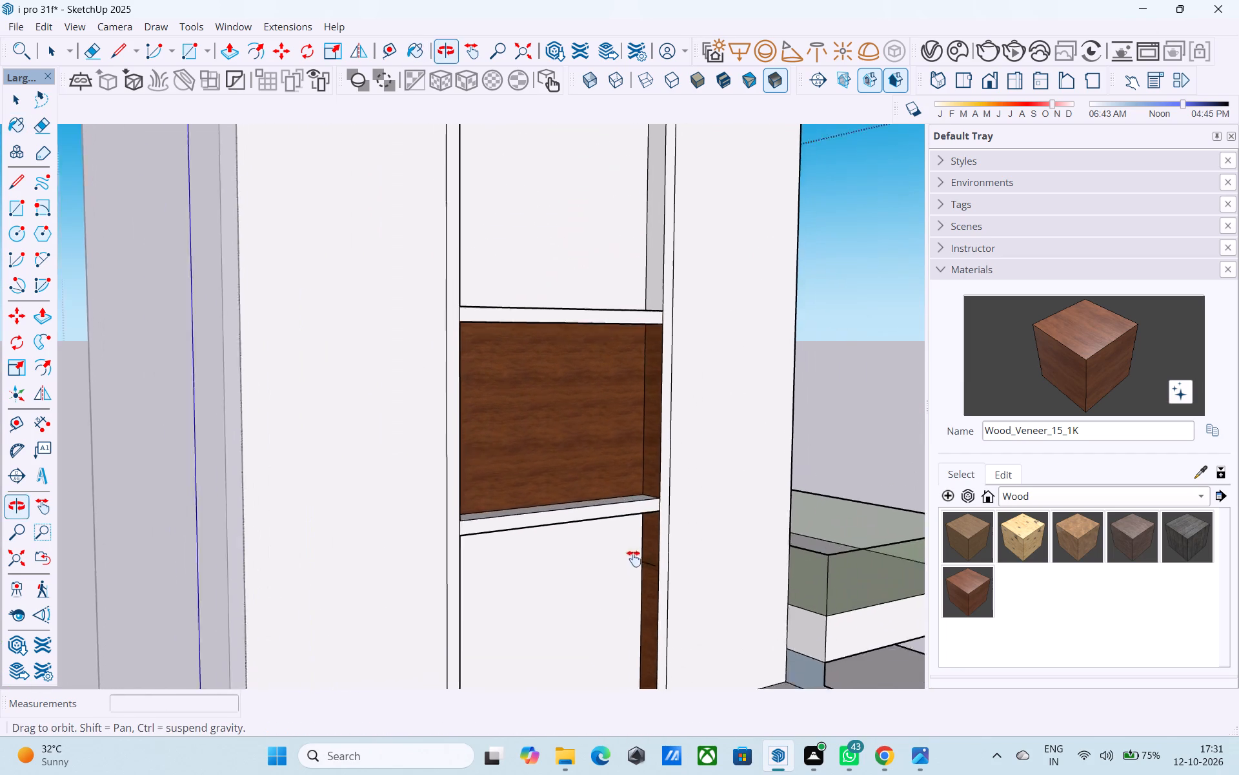
middle_click_drag(634, 559, 637, 573)
left_click(650, 304)
Paint the stairwell window's outer frame and the front and top faces of both crossbars with Wood_Veneer_15_1K.
middle_click_drag(665, 318, 543, 366, "shift")
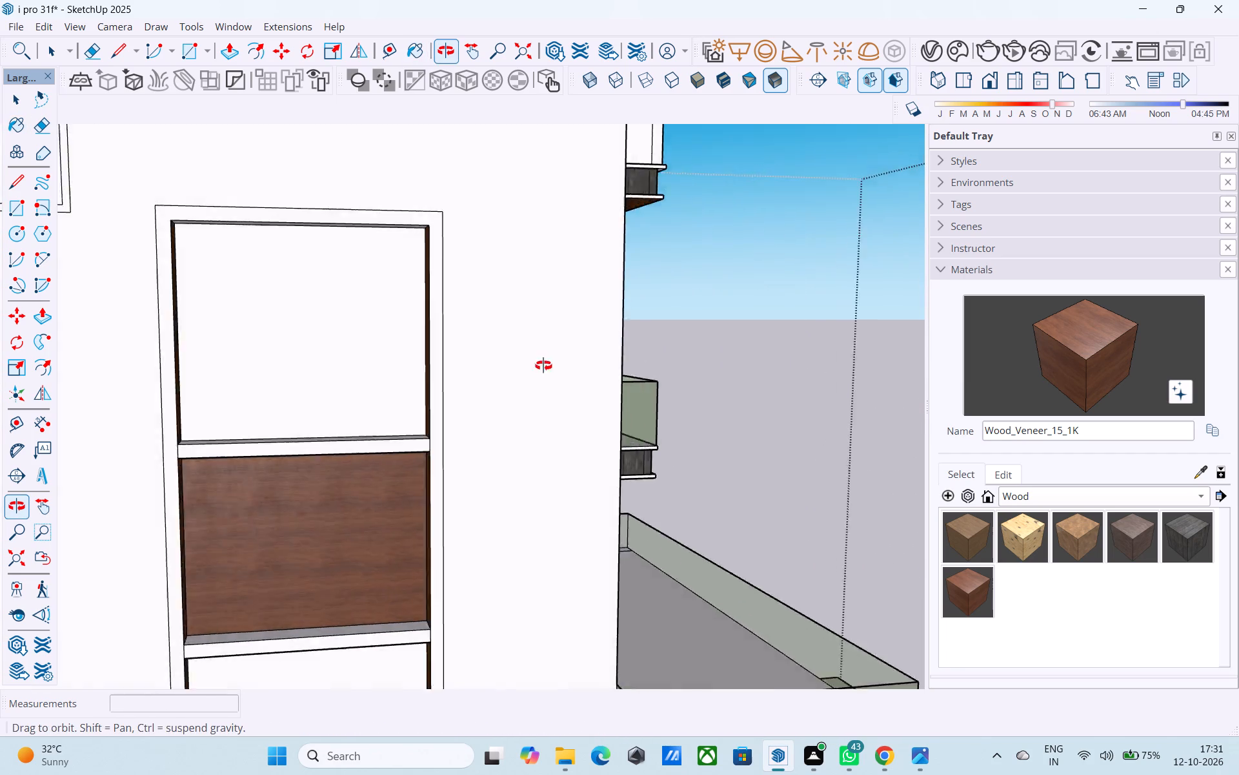
middle_click_drag(543, 366, 519, 373, "shift")
scroll(521, 372, "down", 9)
middle_click_drag(629, 473, 418, 569)
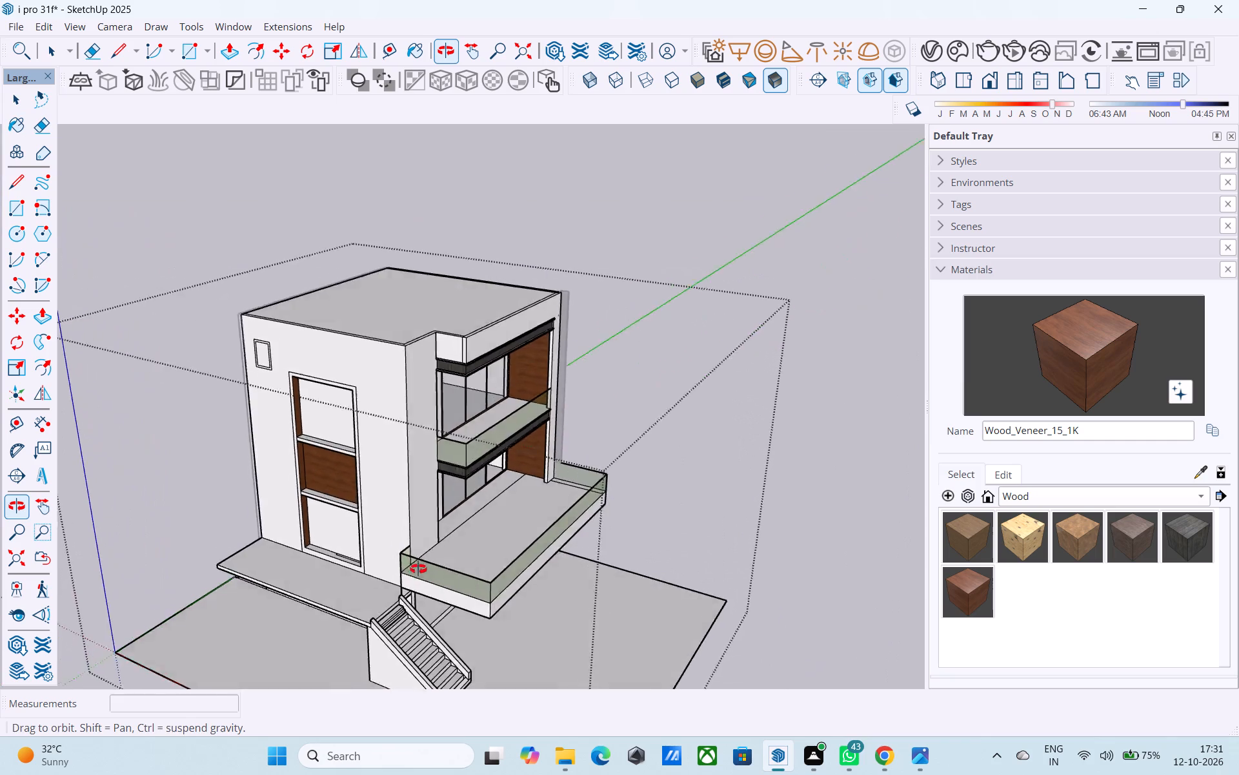
middle_click_drag(418, 569, 424, 578)
scroll(345, 478, "up", 9)
left_click(319, 433)
left_click(321, 422)
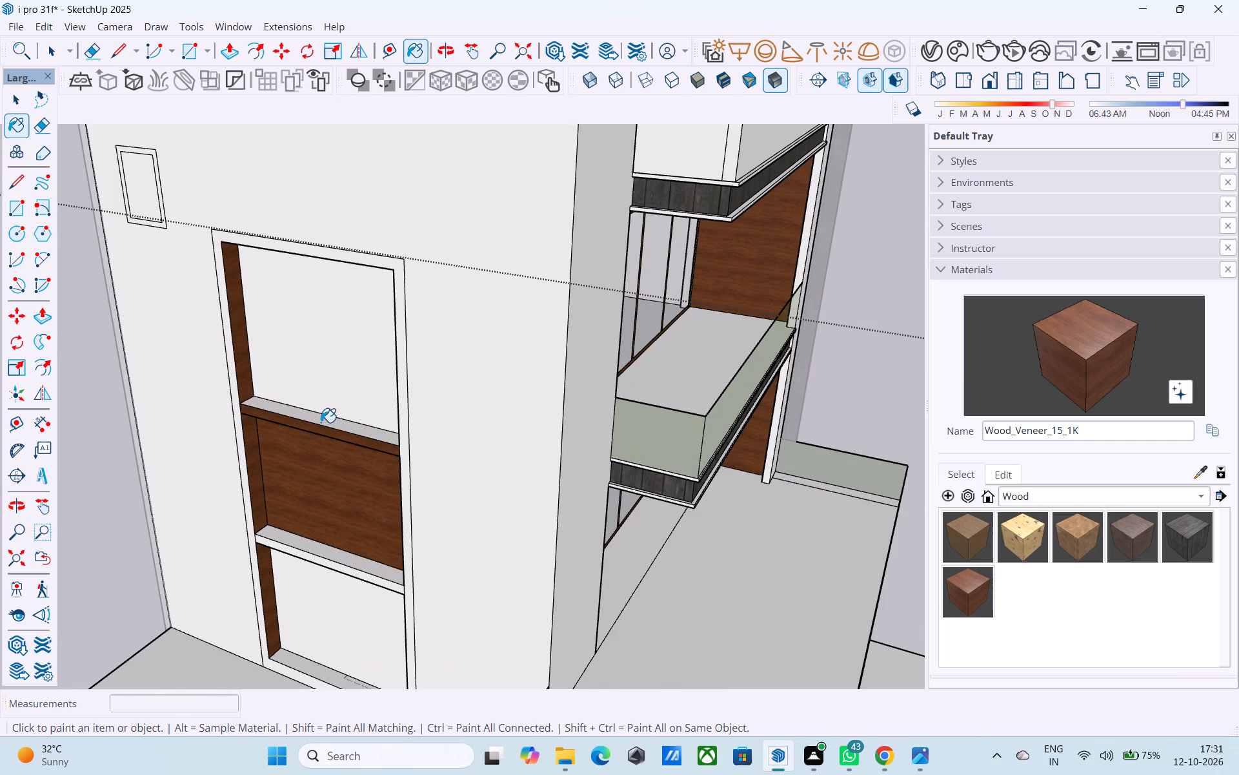
left_click(354, 258)
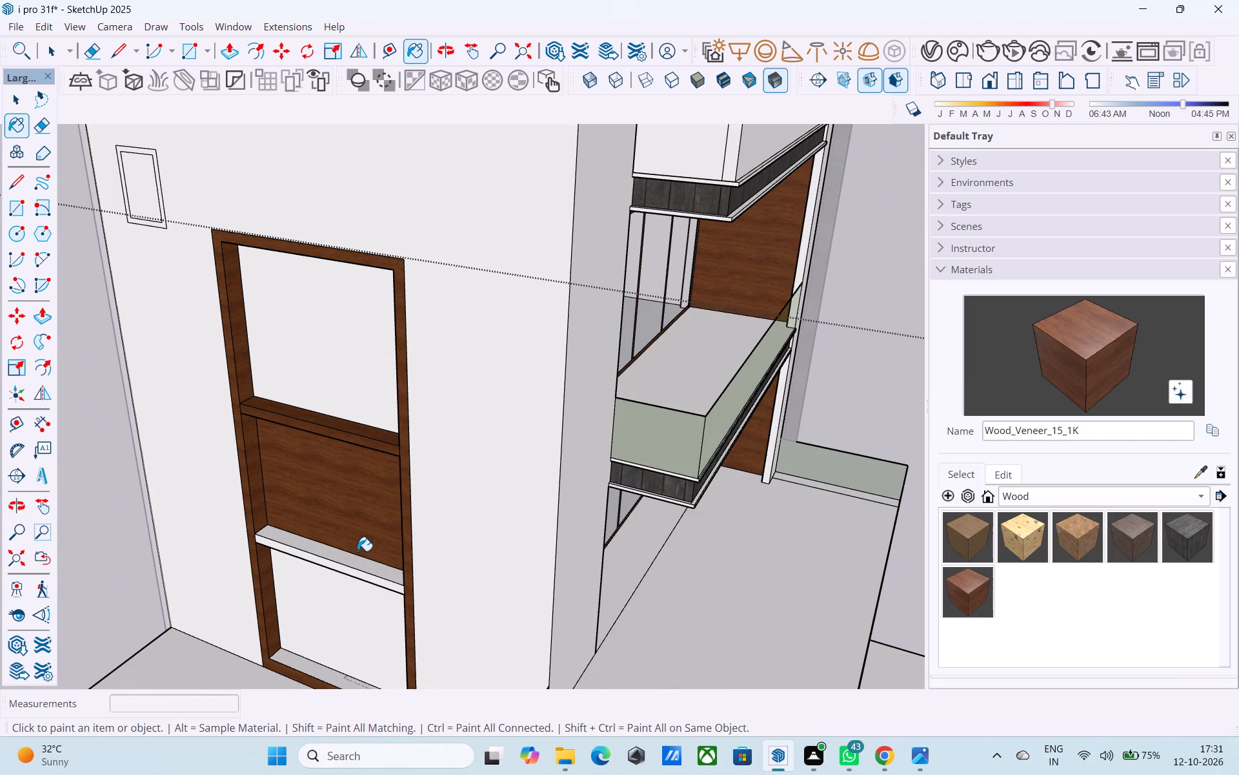
left_click(350, 559)
left_click(349, 570)
Paint the underside of the lower crossbar and the bottom sill of the stairwell window with Wood_Veneer_15_1K.
middle_click_drag(373, 597, 419, 455)
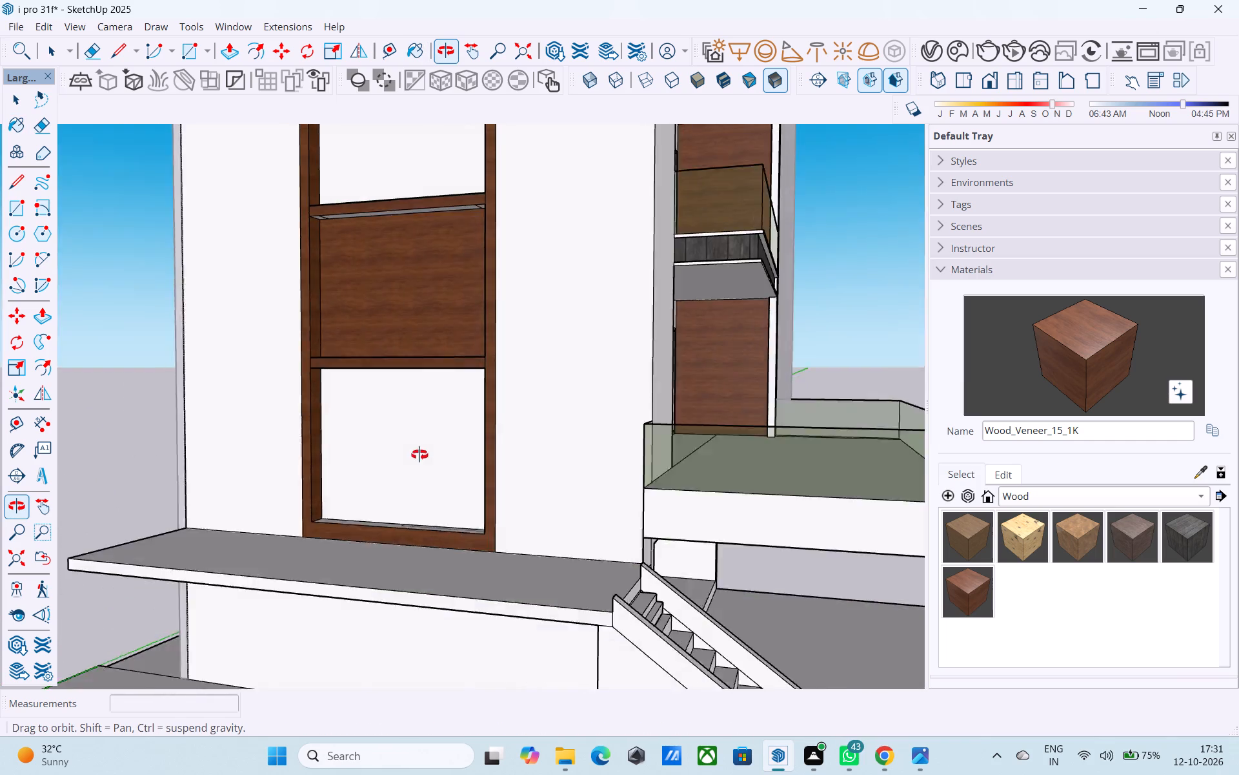
middle_click_drag(419, 455, 427, 429)
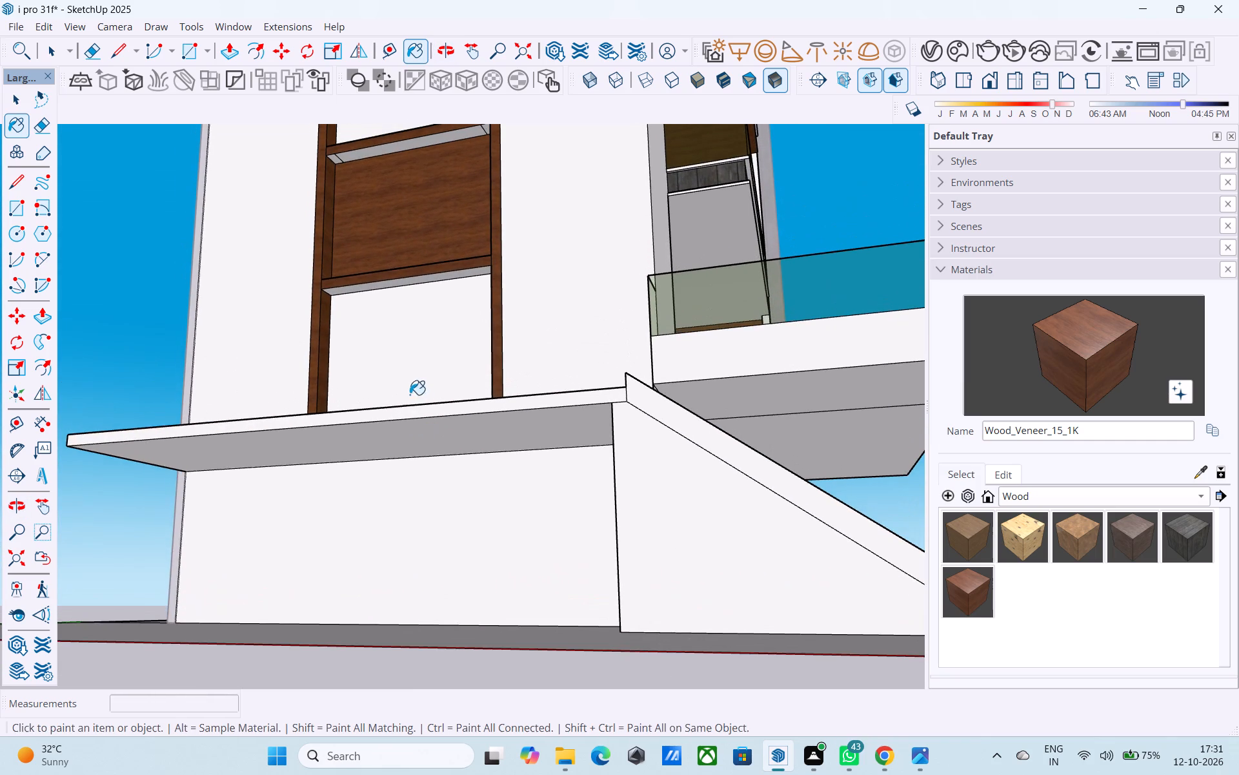
scroll(401, 379, "up", 5)
left_click(370, 227)
scroll(370, 237, "down", 4)
middle_click_drag(379, 294, 347, 450)
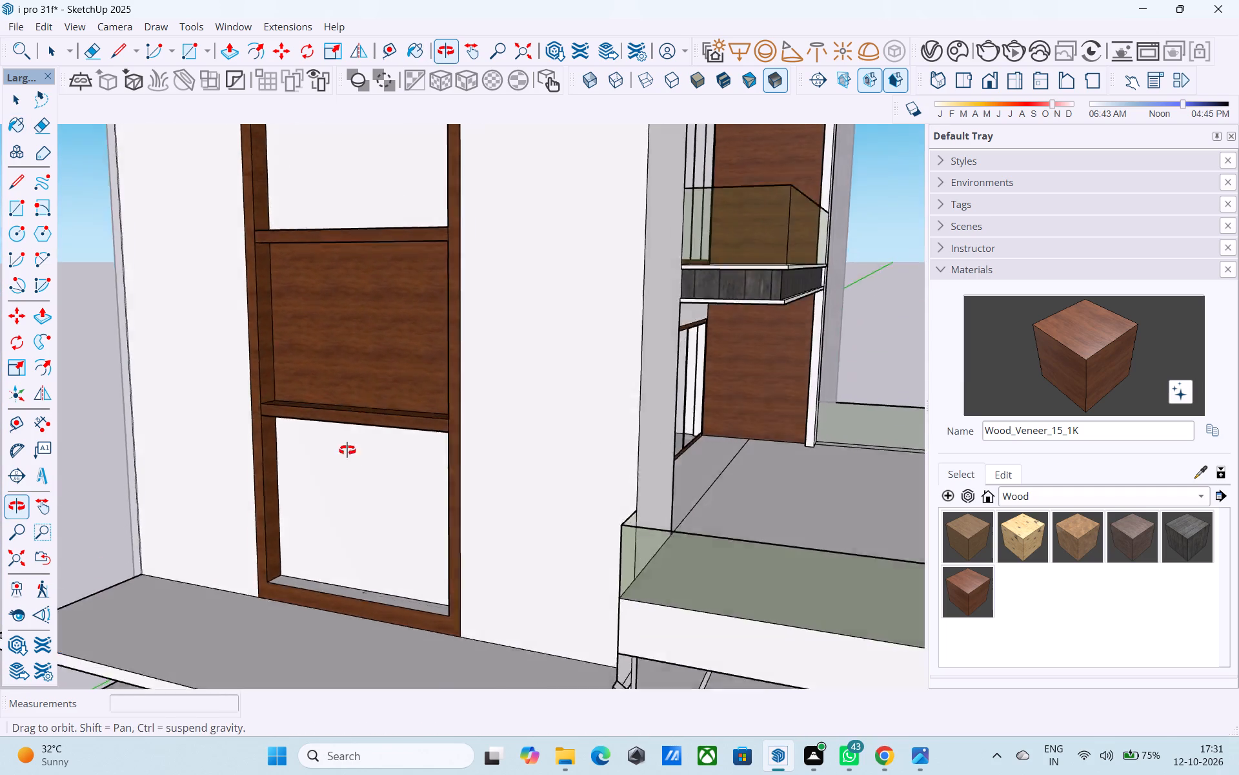
middle_click_drag(347, 450, 342, 577)
scroll(354, 622, "up", 4)
scroll(356, 586, "down", 5)
middle_click_drag(354, 585, 332, 387)
left_click(325, 533)
left_click(328, 527)
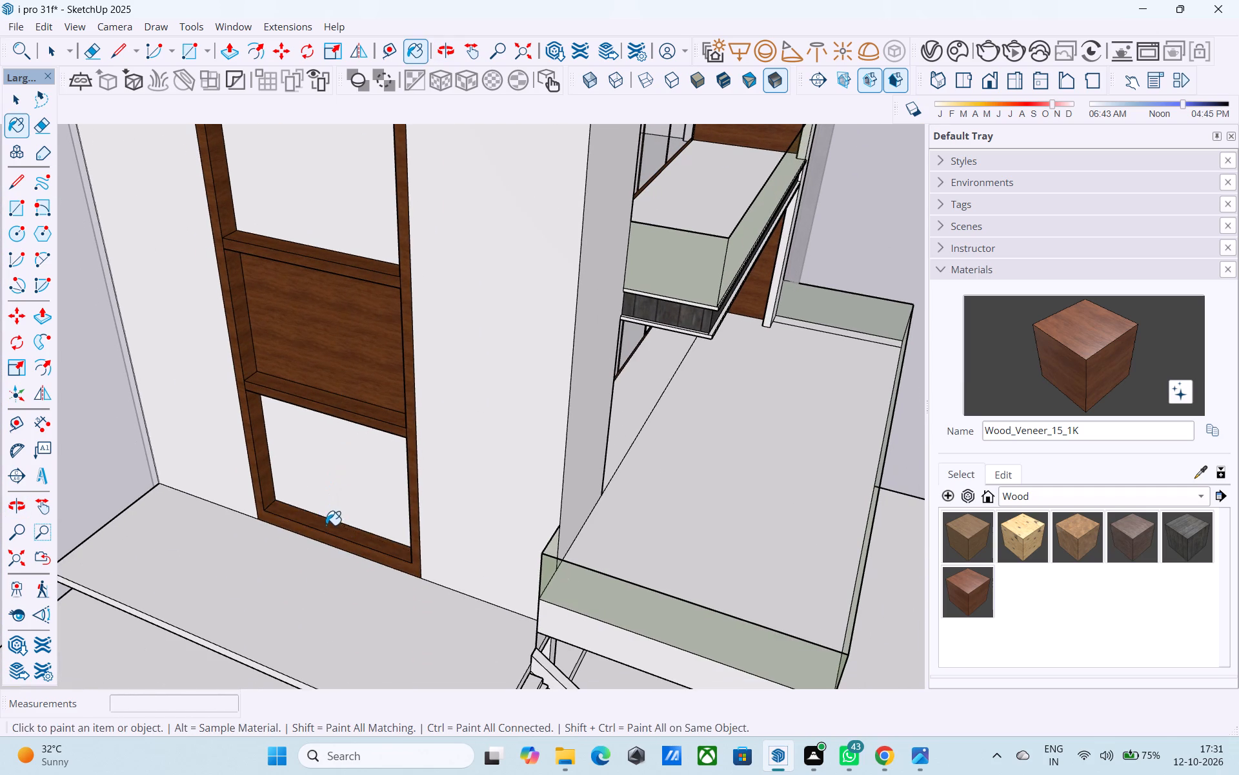
Paint the upper crossbar's underside, its two small end pieces and the underside of the window head with Wood_Veneer_15_1K.
scroll(348, 457, "down", 3)
middle_click_drag(335, 495, 489, 504, "shift")
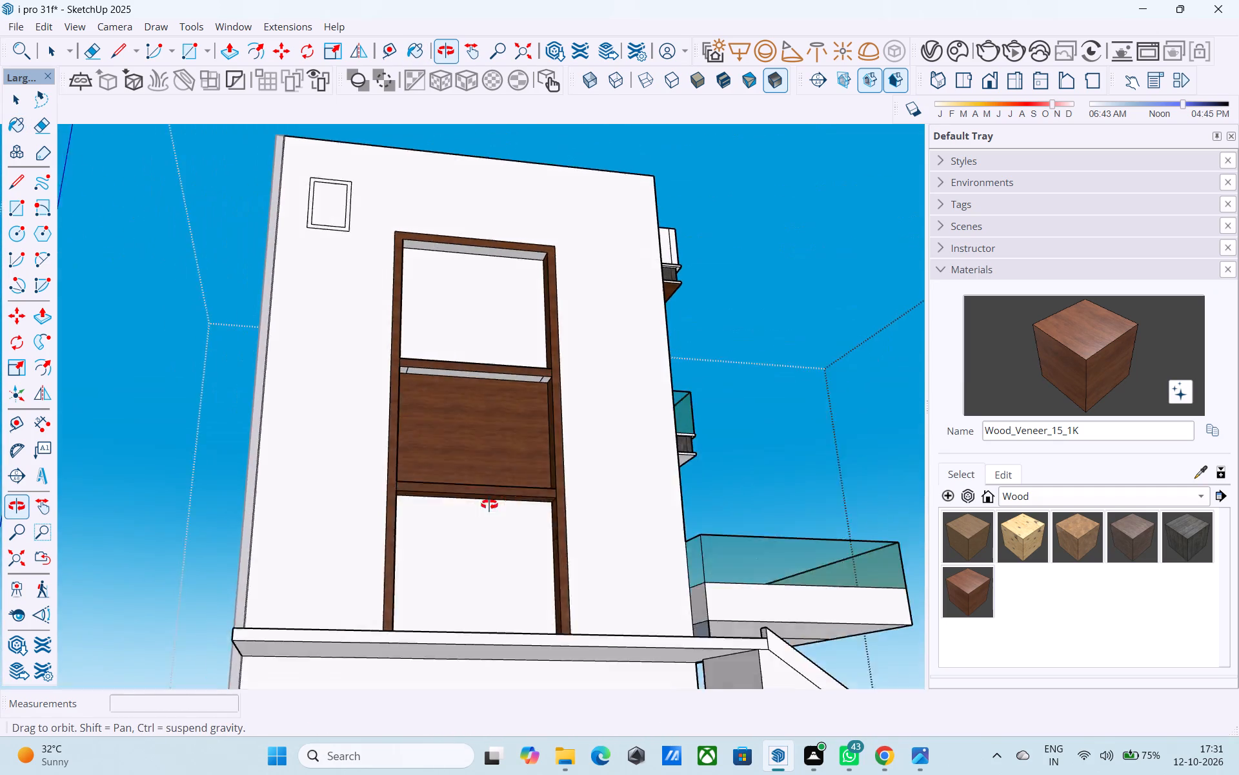
middle_click_drag(489, 504, 492, 493, "shift")
scroll(578, 297, "up", 5)
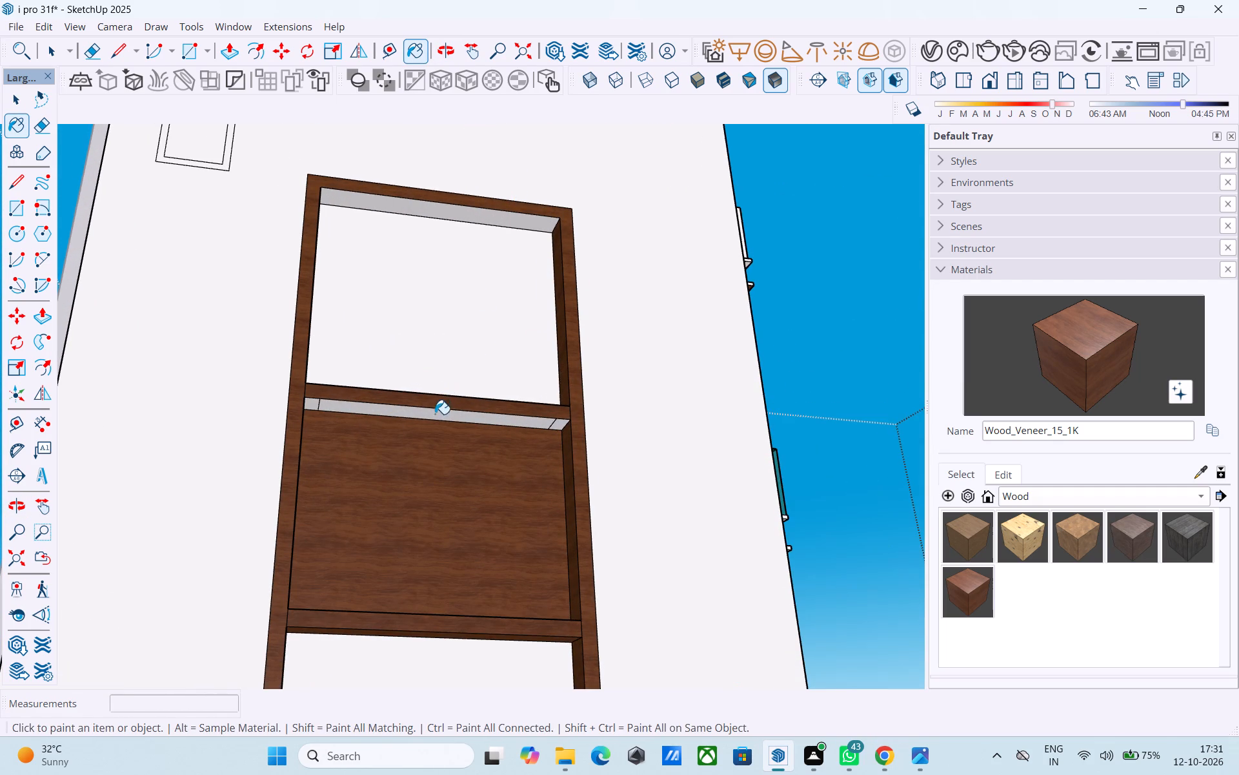
left_click(435, 416)
left_click(476, 216)
scroll(314, 414, "up", 4)
left_click(316, 404)
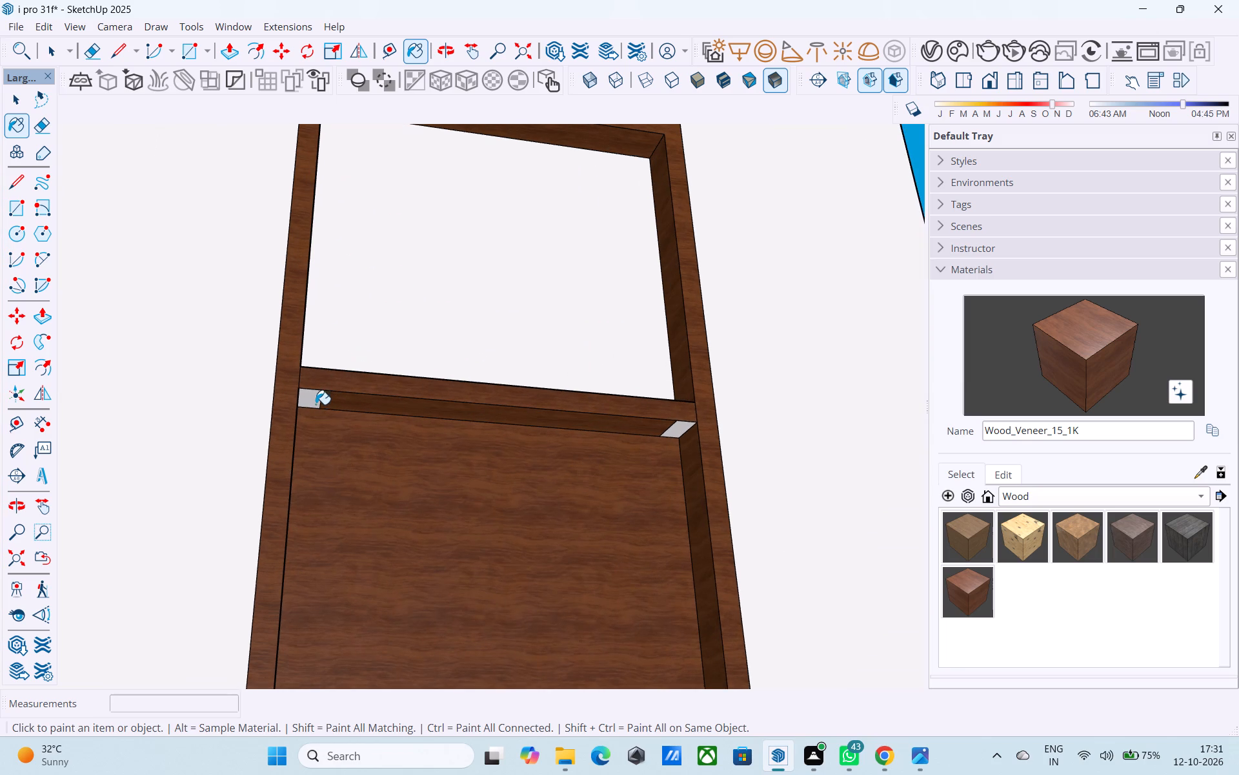
left_click(680, 429)
scroll(596, 440, "down", 7)
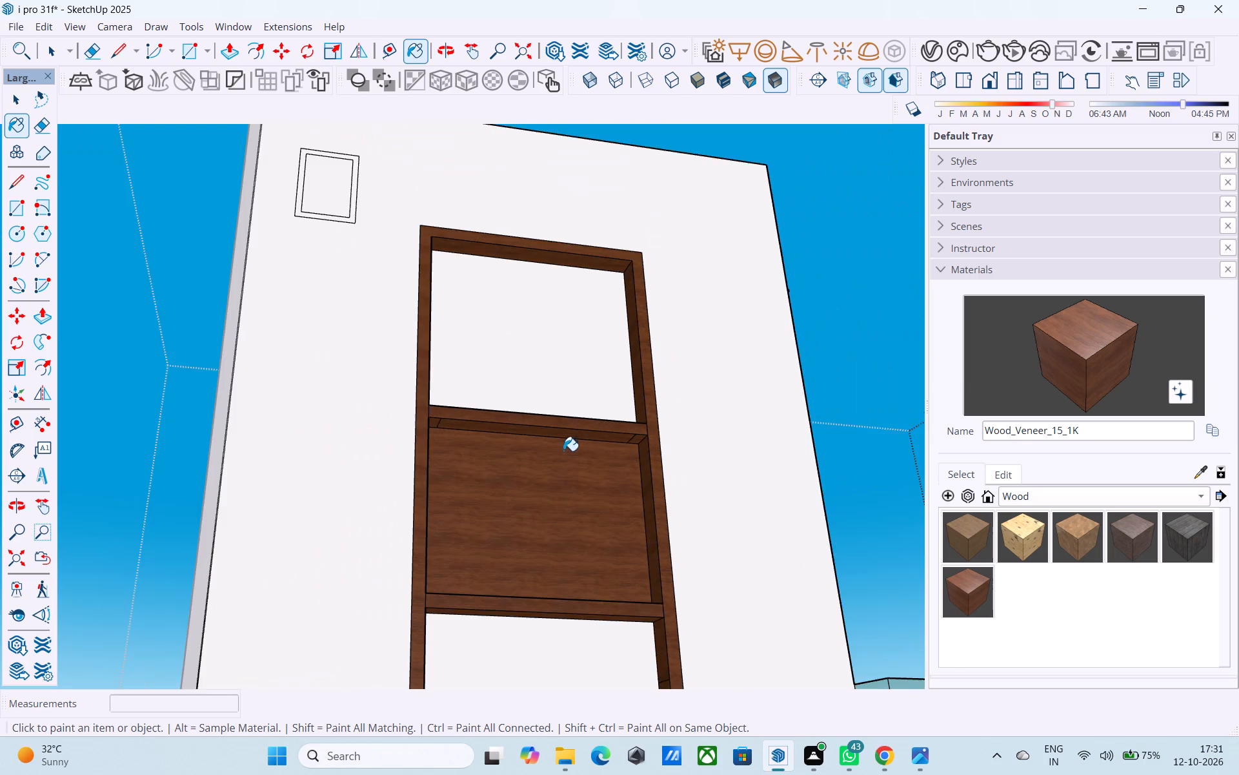
Save the model.
middle_click_drag(562, 452, 391, 533)
scroll(563, 451, "down", 1)
scroll(399, 462, "down", 6)
middle_click_drag(411, 451, 418, 415)
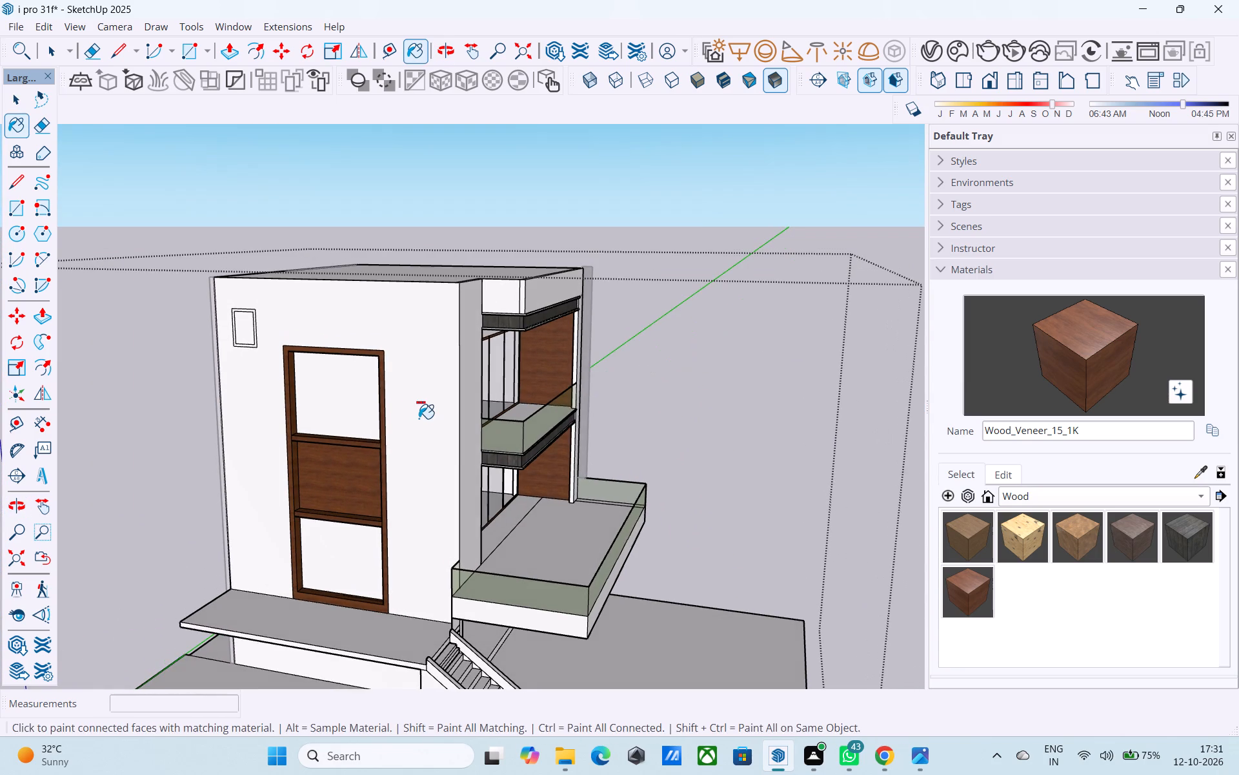
key("ctrl+s")
key("space")
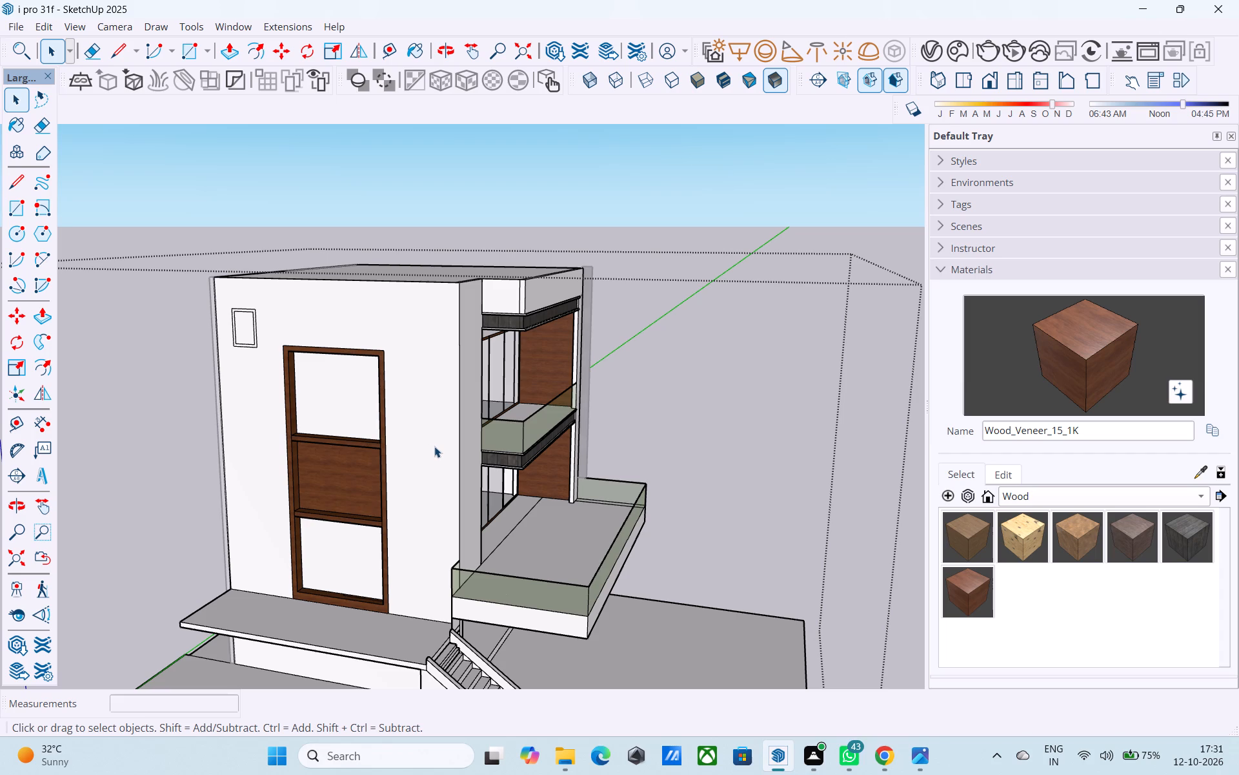
Paint the upper and lower panes of the stairwell window with Glass_Basic_1 from the Glass materials.
middle_click_drag(437, 457, 408, 435)
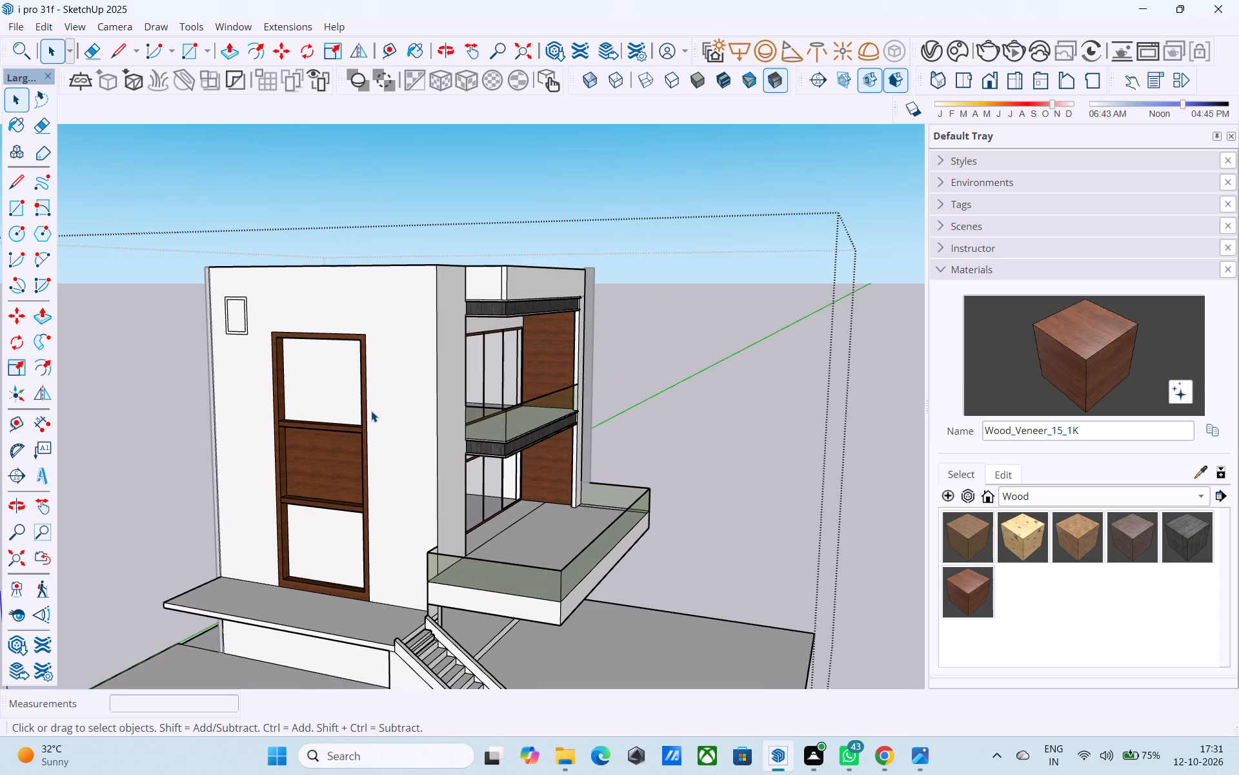
middle_click_drag(370, 410, 481, 409)
scroll(482, 417, "down", 2)
middle_click_drag(482, 417, 489, 410)
left_click(1018, 494)
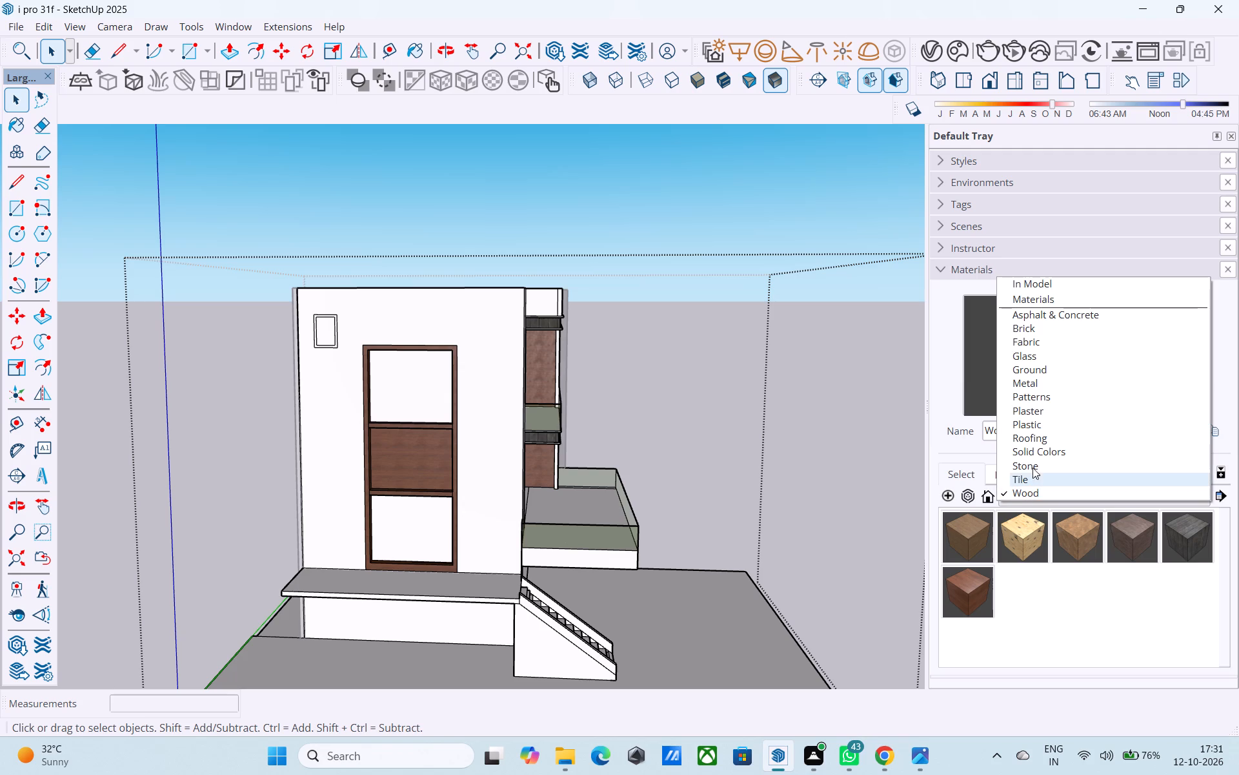
left_click(1026, 360)
left_click(972, 530)
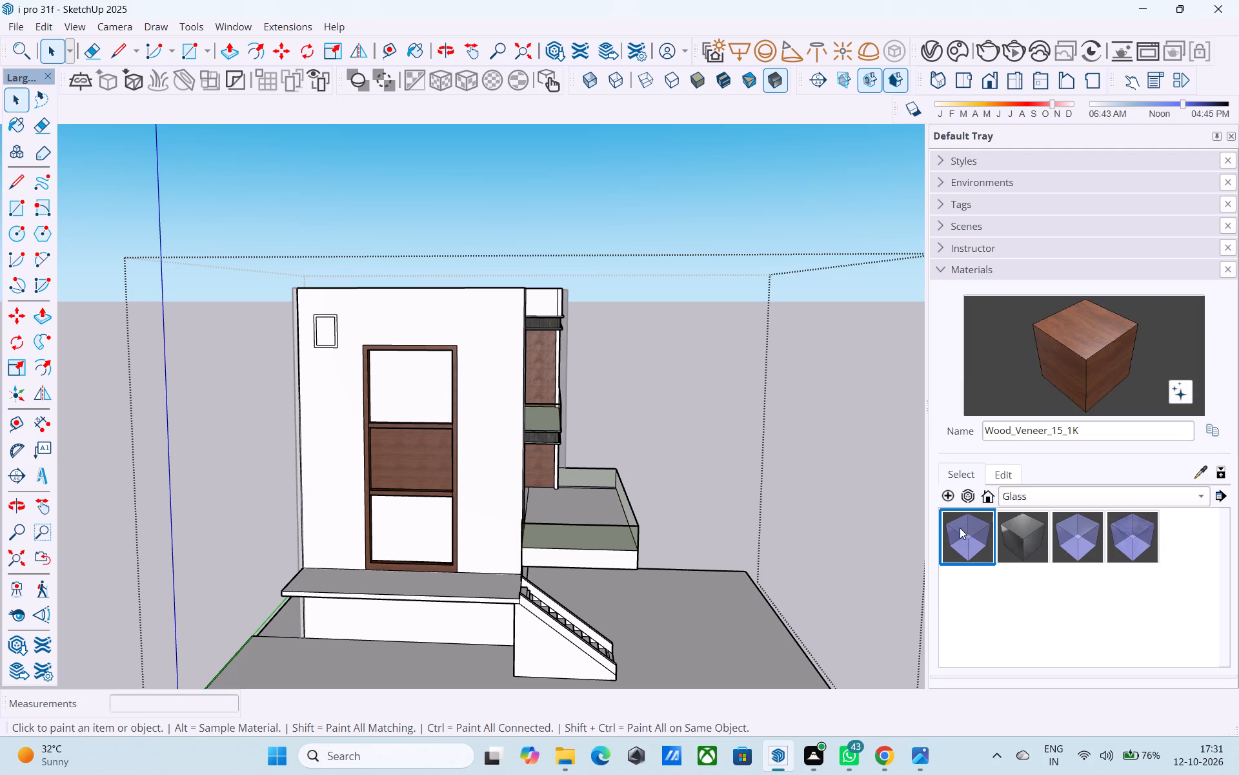
left_click(418, 395)
left_click(425, 539)
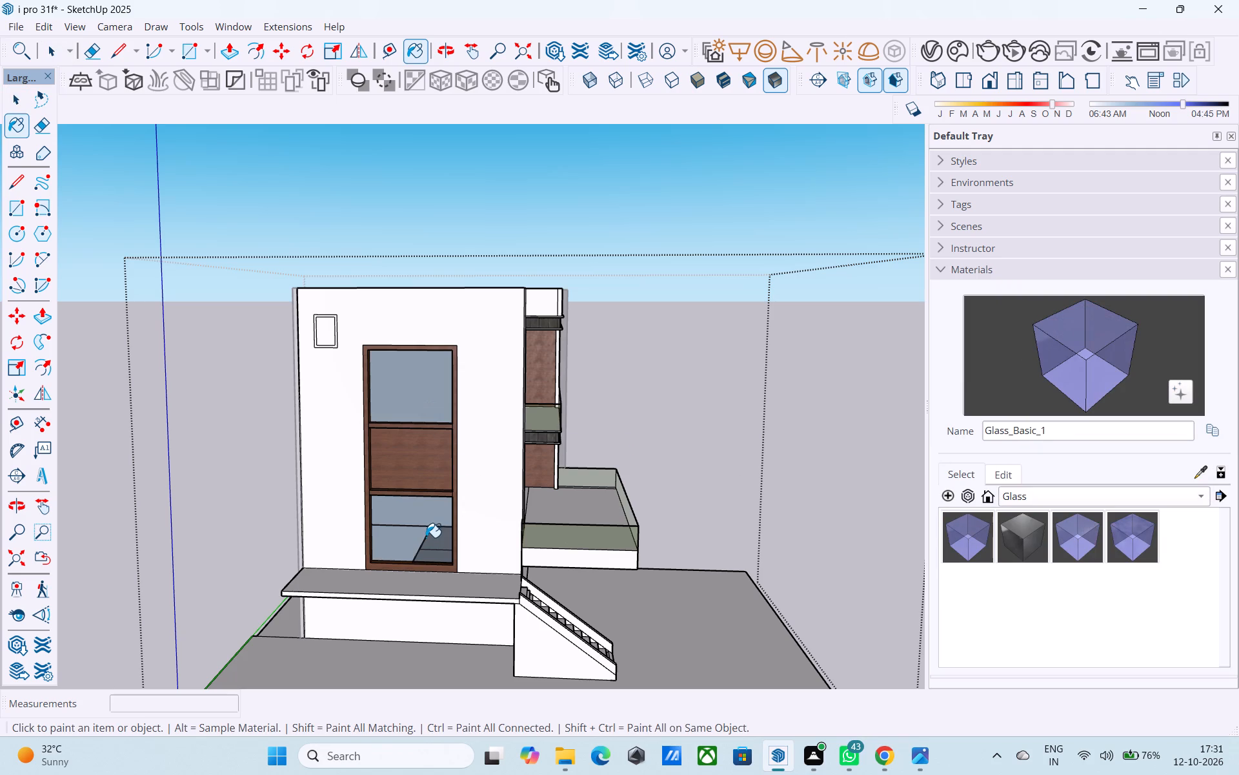
Examine the house from the front, the stairwell window side and above, checking the painted frame and glazing.
middle_click_drag(538, 533, 192, 510)
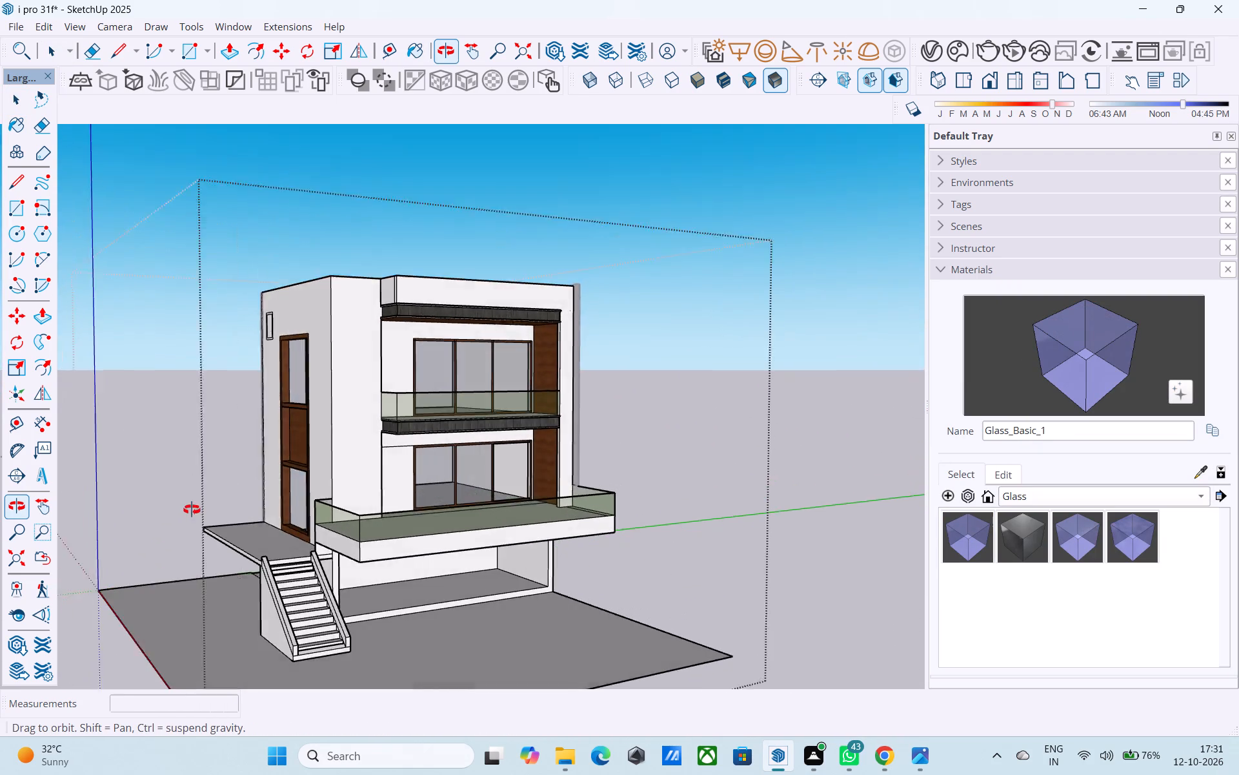
middle_click_drag(192, 510, 192, 513)
middle_click_drag(320, 495, 609, 457)
scroll(449, 512, "up", 1)
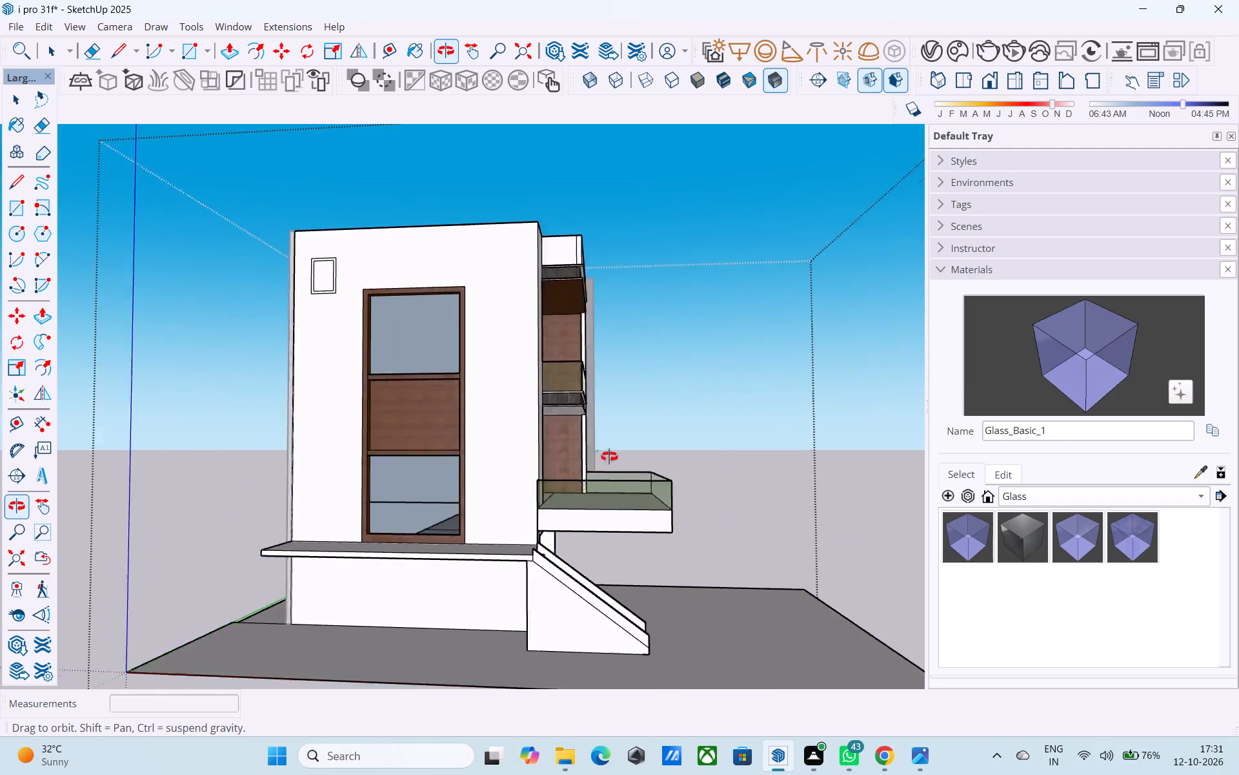
middle_click_drag(609, 457, 192, 507)
middle_click_drag(307, 479, 829, 607)
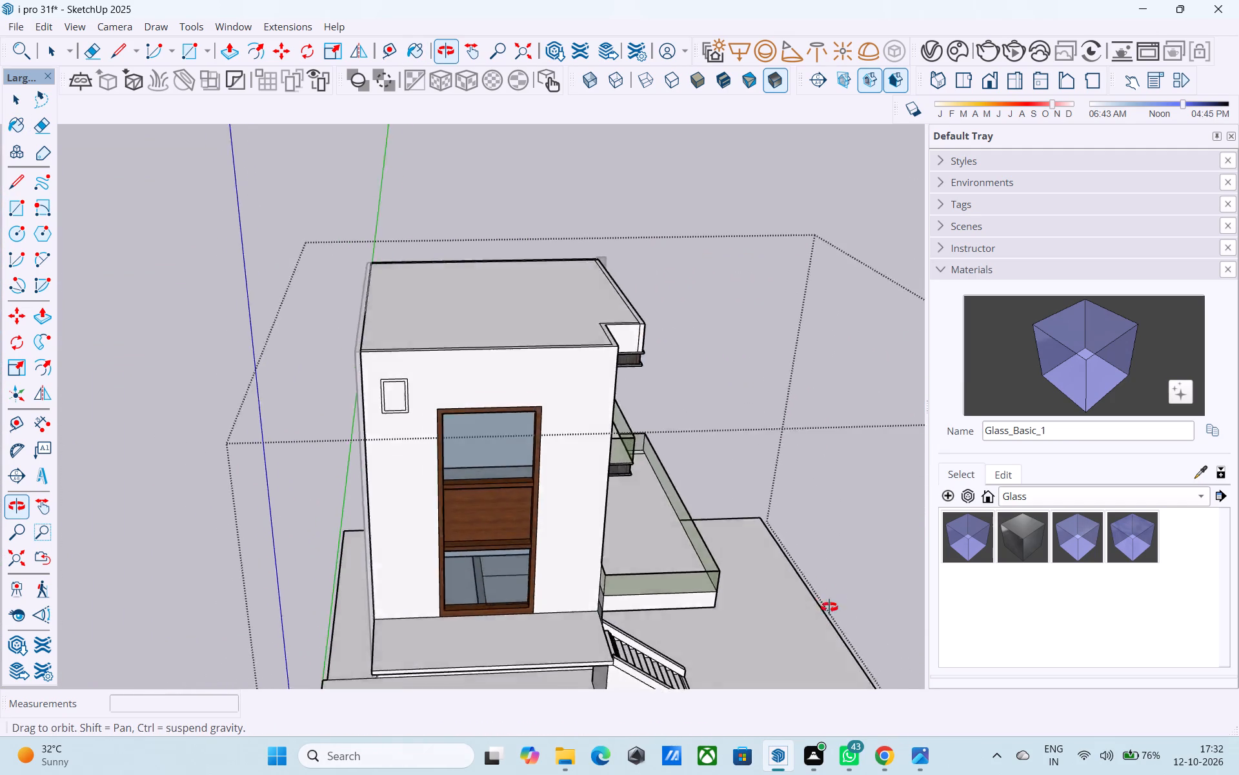
middle_click_drag(829, 607, 313, 442)
key("space")
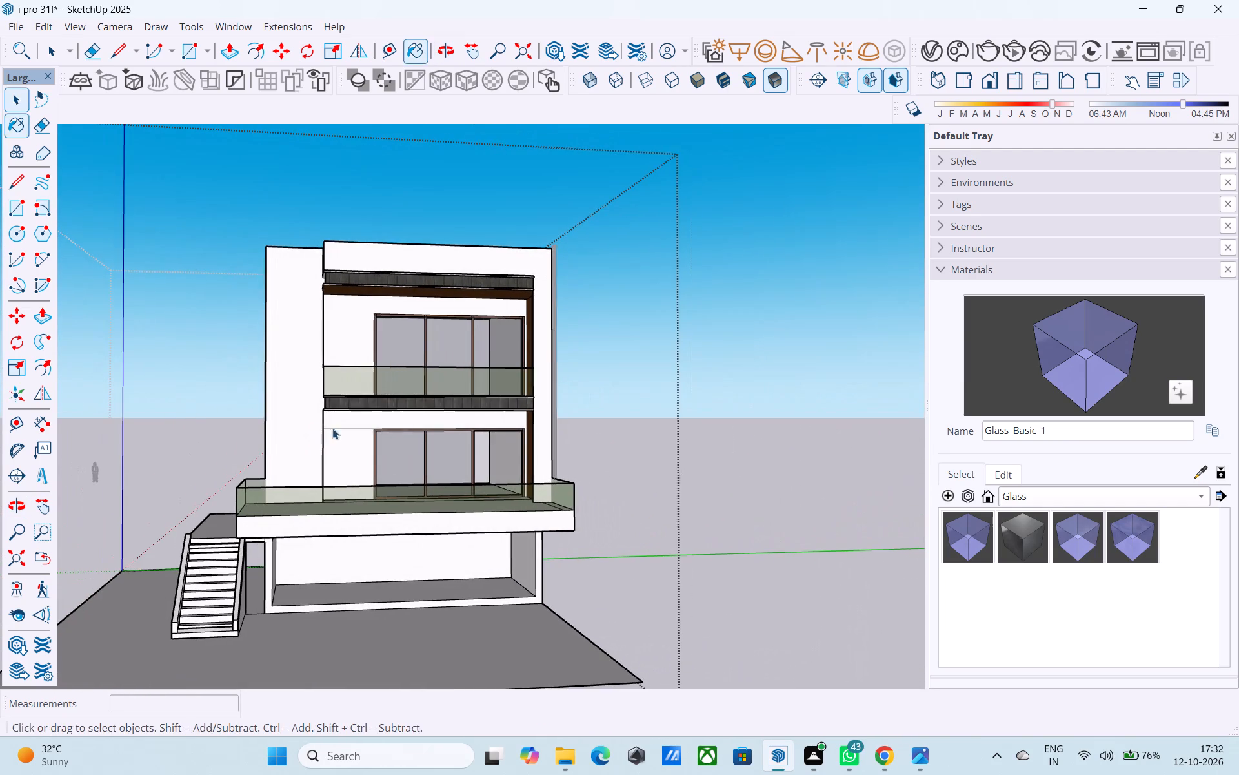
middle_click_drag(507, 425, 448, 448)
Save the model.
key("ctrl+s")
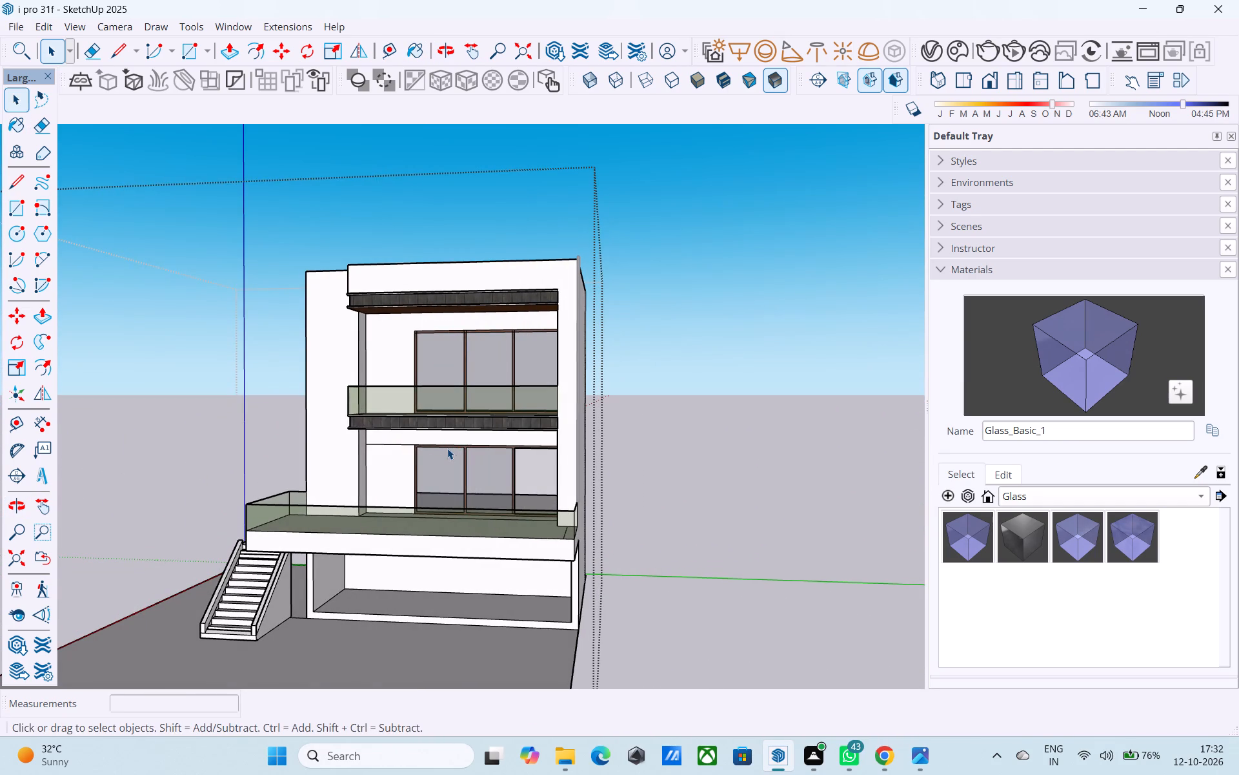
key("space")
Examine the front facade around the balcony and upper window, and check the available material categories.
middle_click_drag(447, 448, 491, 473)
scroll(465, 398, "up", 1)
scroll(465, 398, "down", 1)
scroll(465, 397, "up", 2)
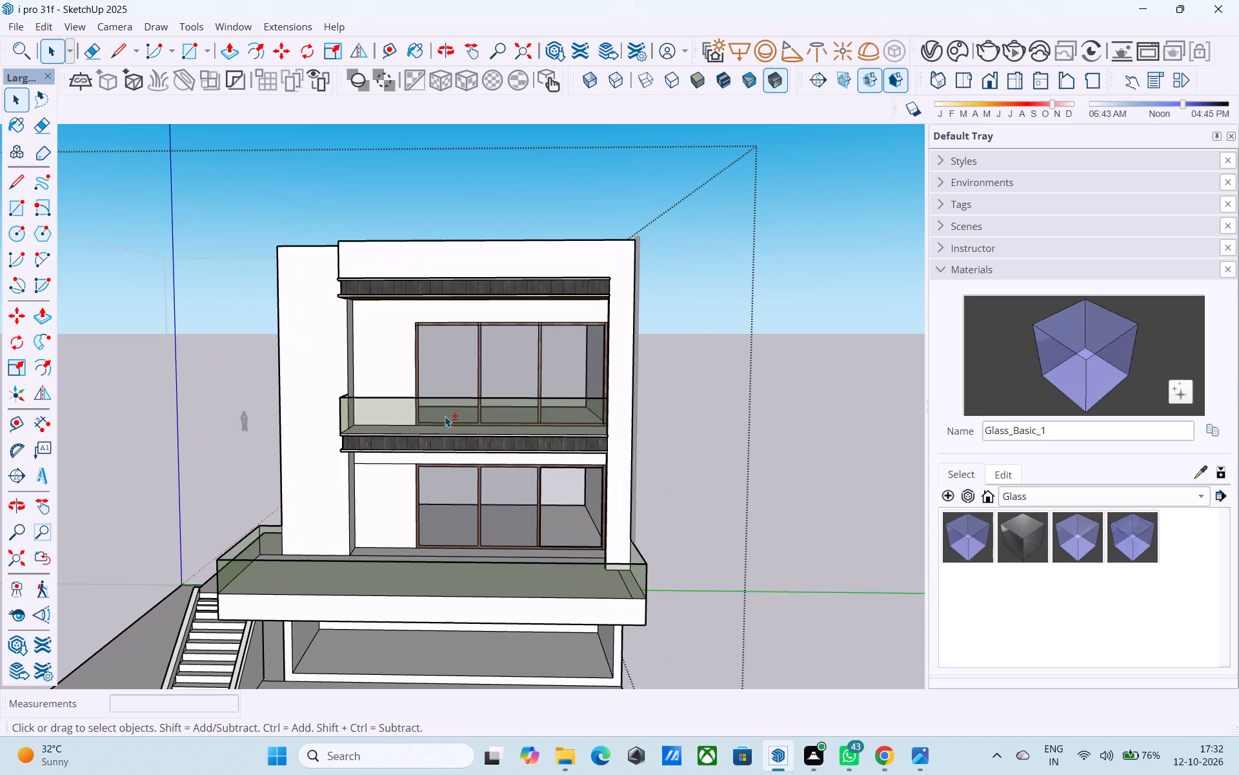
middle_click_drag(445, 416, 528, 430, "shift")
scroll(528, 430, "up", 1)
middle_click_drag(521, 433, 508, 428)
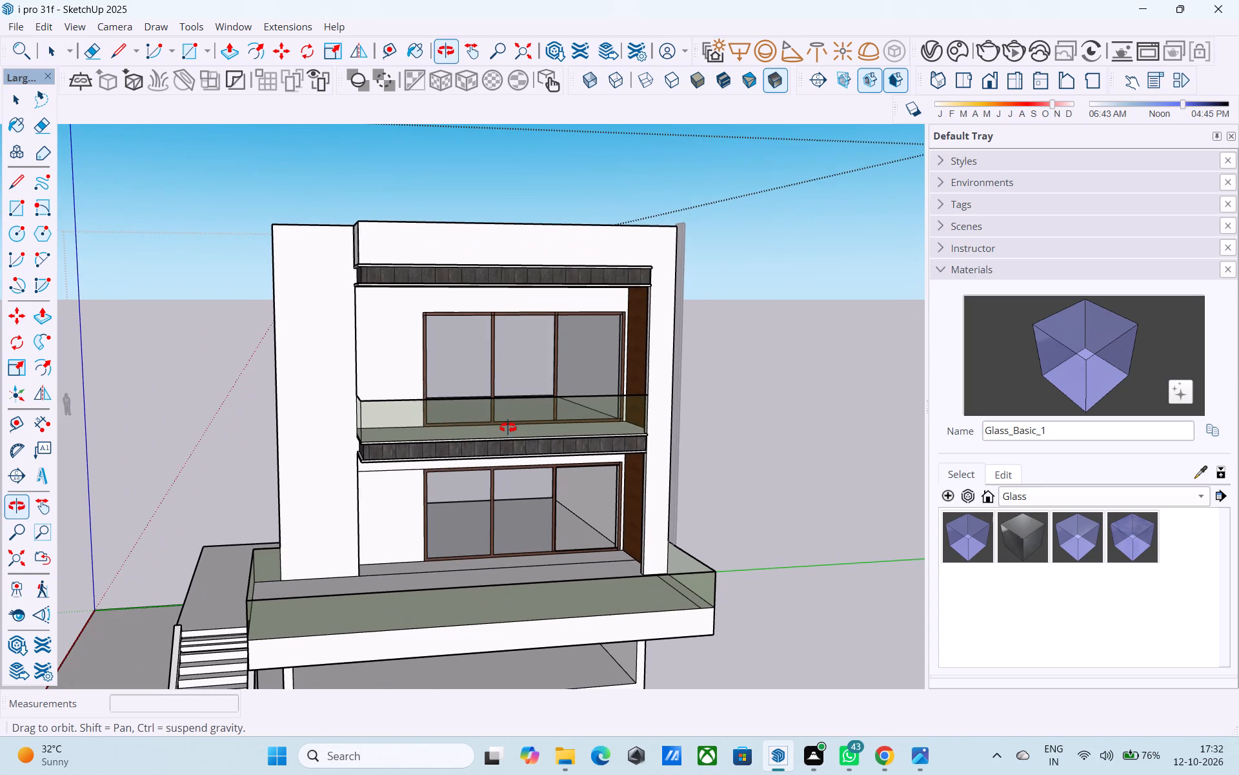
middle_click_drag(508, 428, 508, 426)
middle_click_drag(623, 427, 614, 440, "shift")
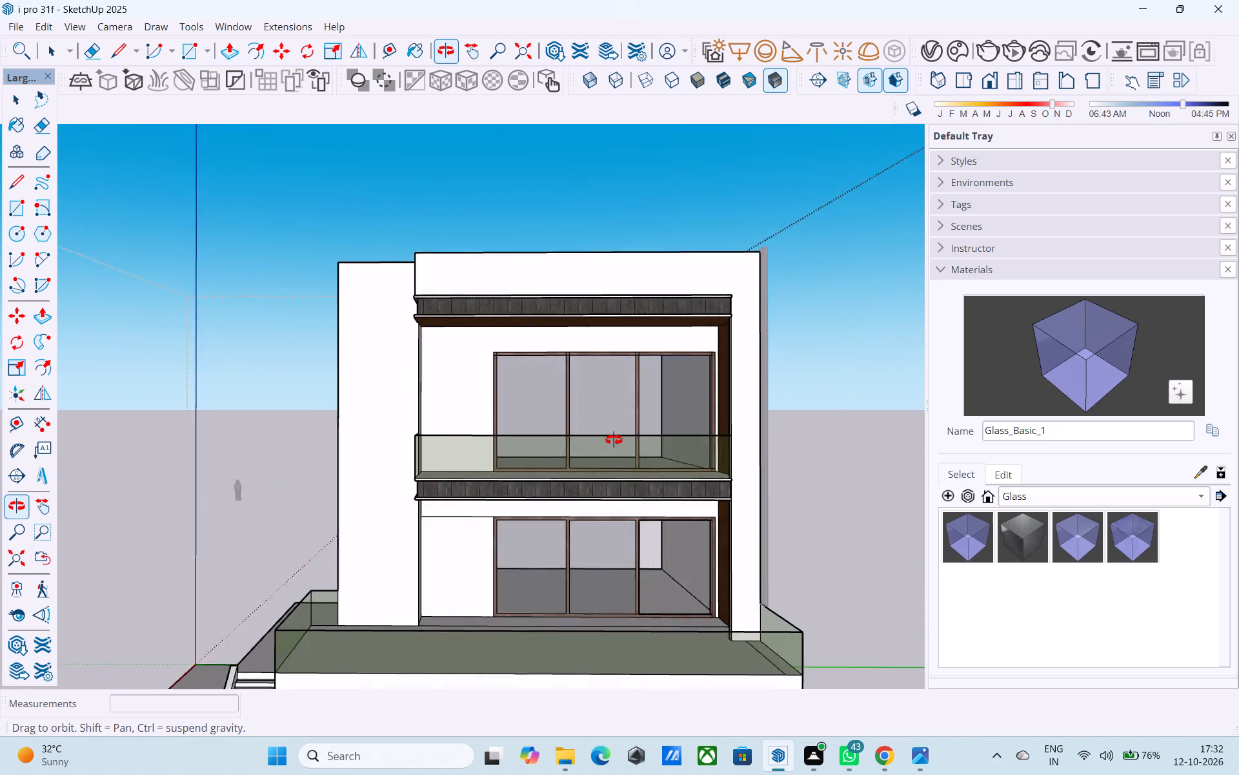
middle_click_drag(614, 440, 607, 470, "shift")
middle_click_drag(592, 415, 578, 419, "shift")
scroll(569, 413, "up", 4)
left_click(1007, 499)
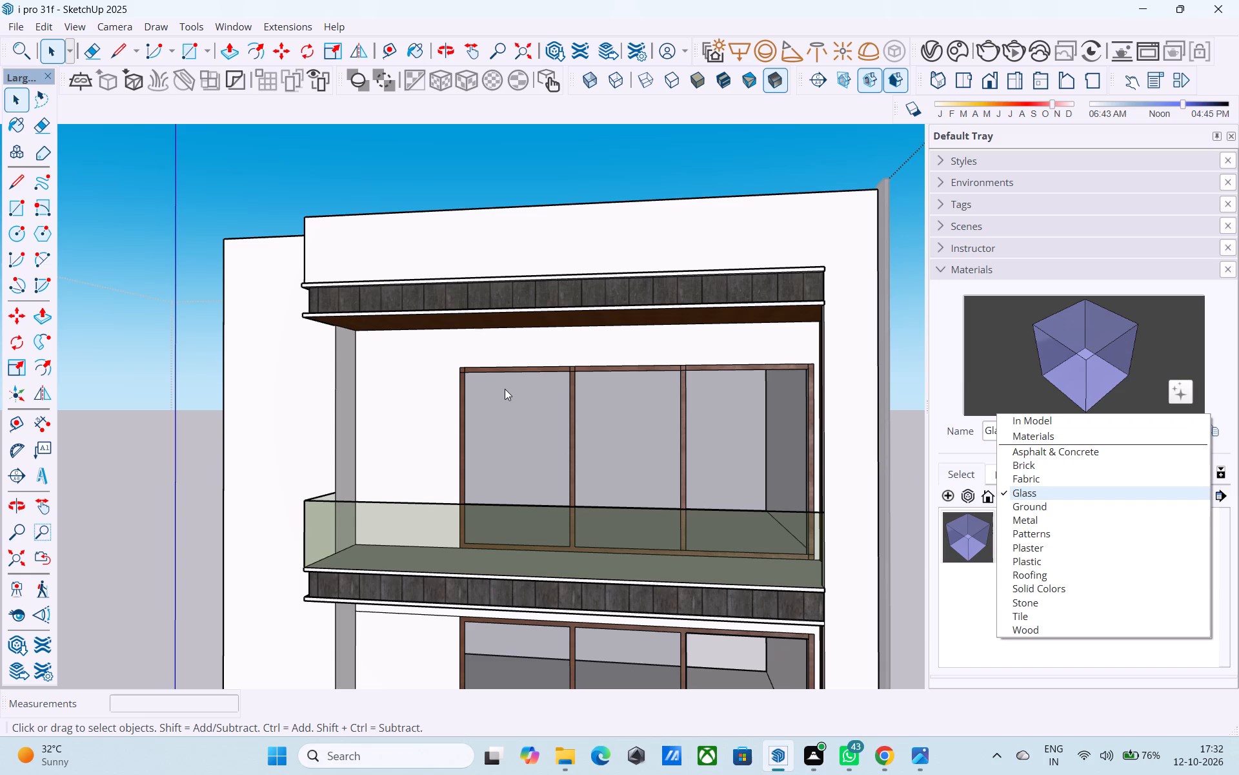
middle_click_drag(505, 389, 543, 428)
Draw a horizontal line from the top corner of the upper window frame across the wall to the balcony recess's side wall.
scroll(529, 417, "up", 4)
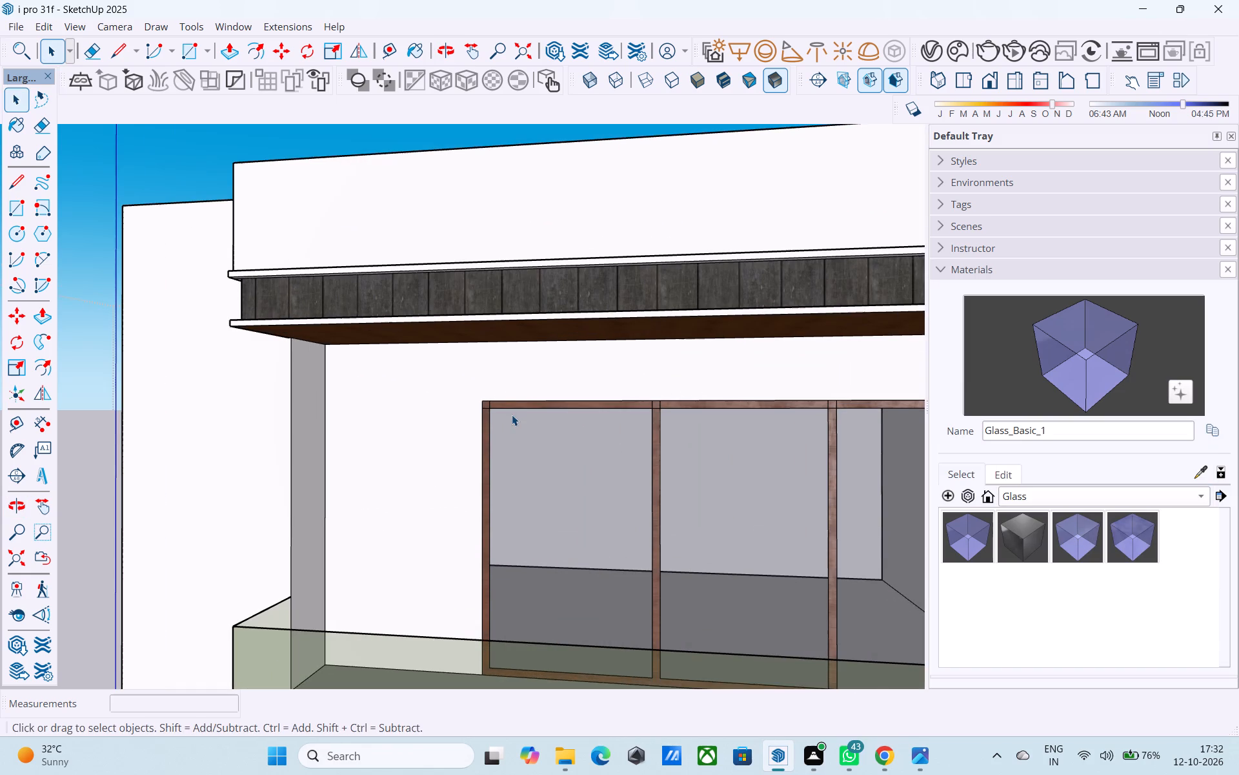
key("l")
scroll(503, 408, "up", 4)
left_click(476, 395)
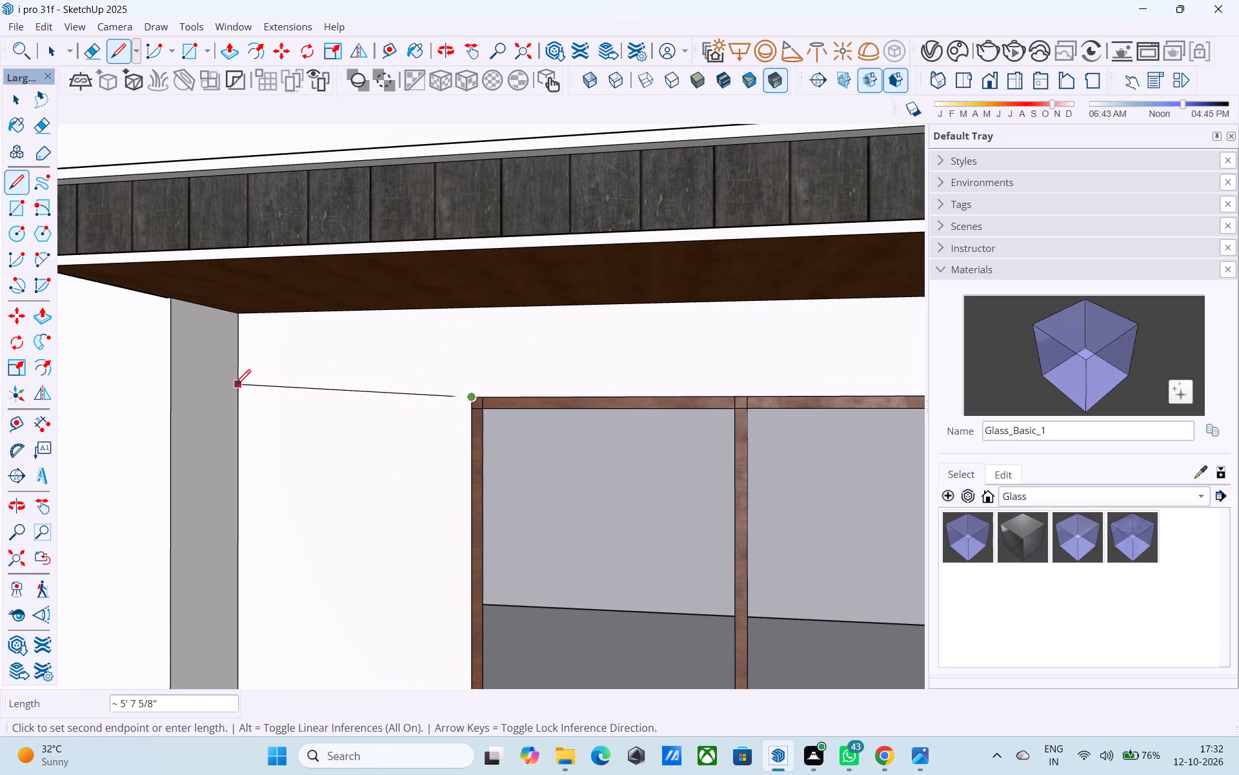
left_click(239, 391)
key("space")
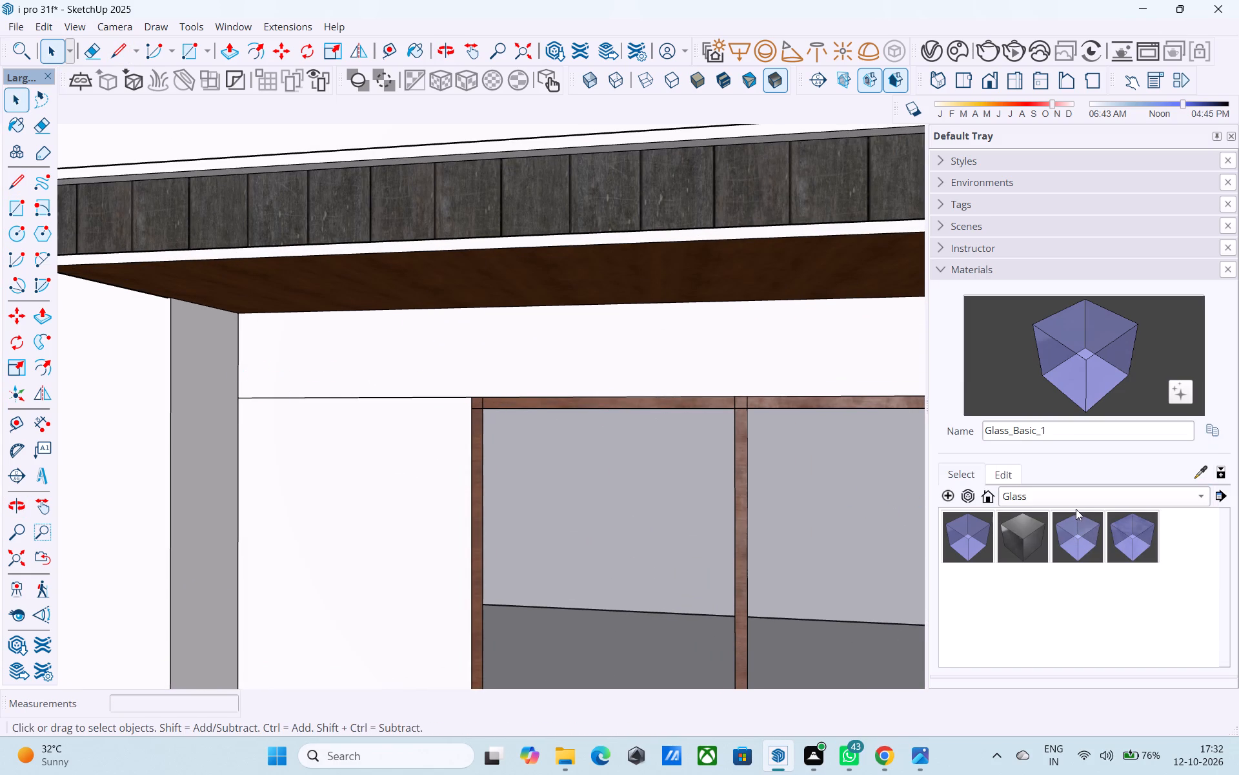
Paint the wall strip above the upper window with Wood_Planks_01_1K from the Wood materials.
left_click(1078, 501)
left_click(1049, 623)
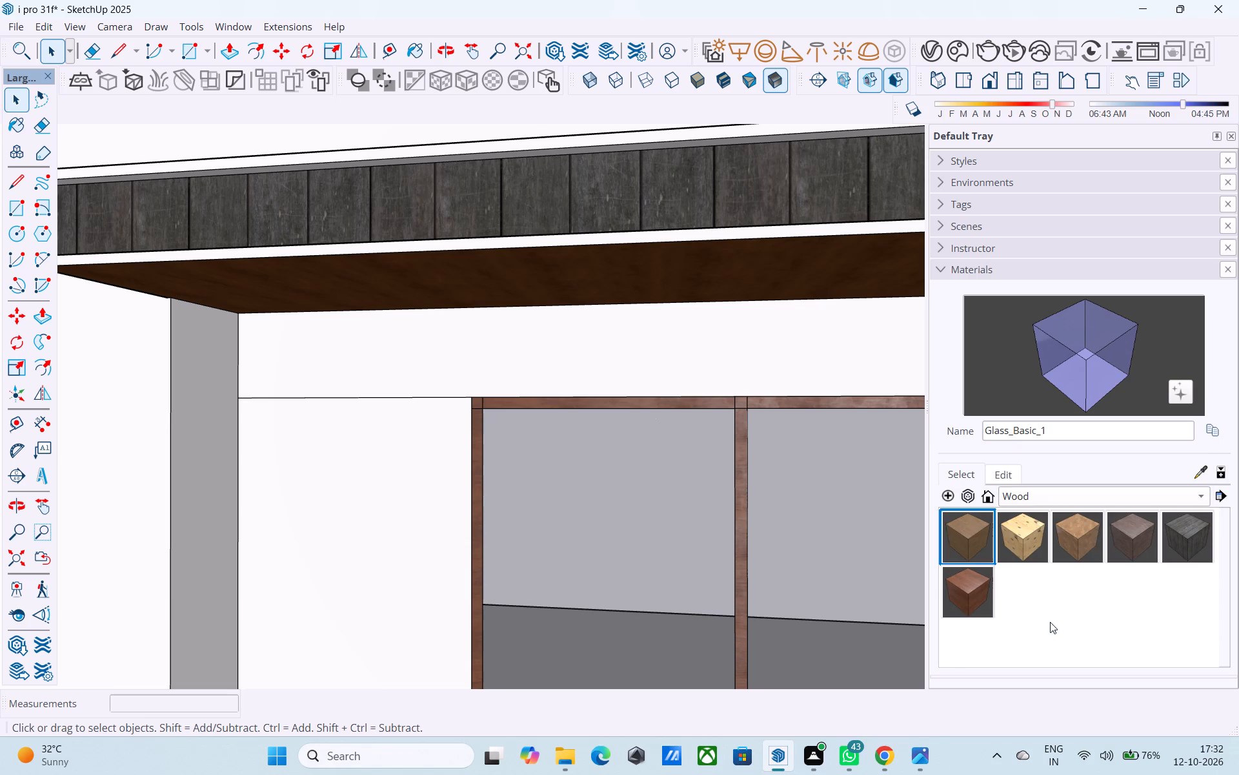
left_click(1178, 540)
left_click(673, 377)
scroll(507, 402, "down", 5)
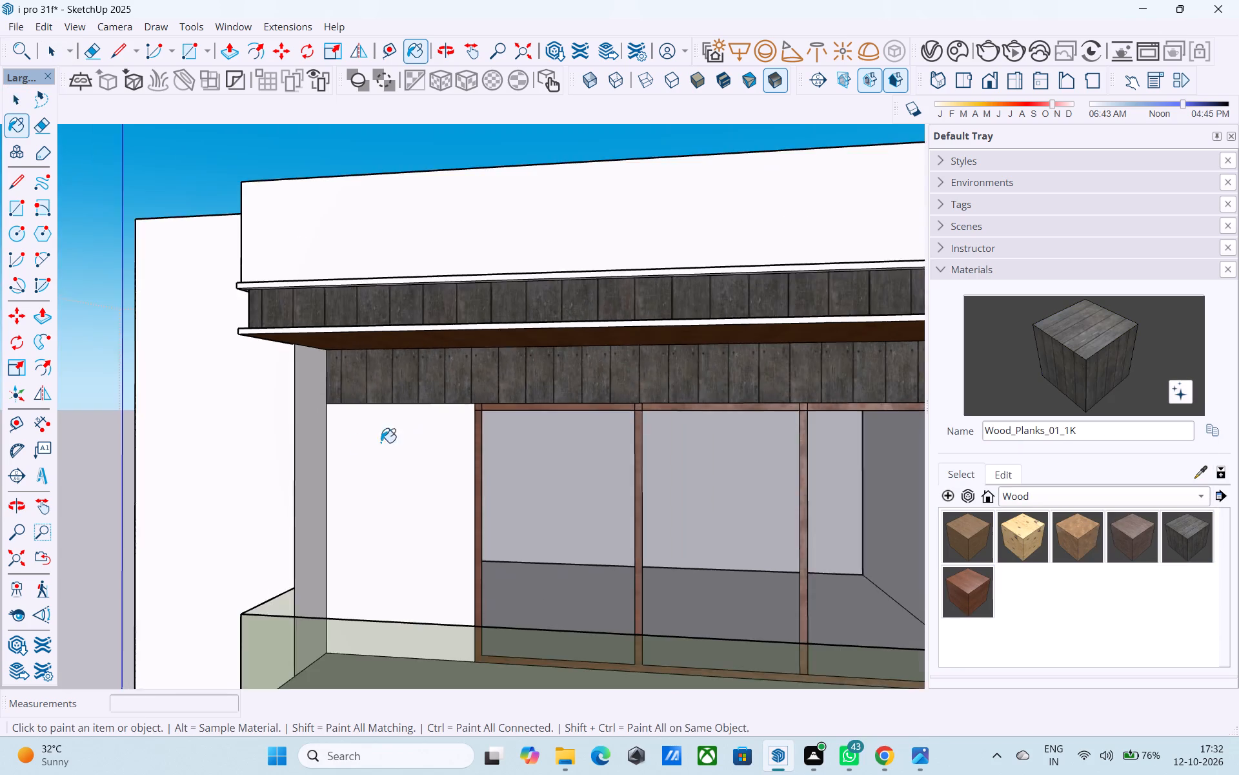
Examine the front facade, balconies and stair side from several angles, checking the new wood strip above the upper window.
middle_click_drag(346, 451, 561, 467)
scroll(466, 448, "down", 6)
middle_click_drag(761, 471, 562, 417)
scroll(563, 409, "down", 3)
middle_click_drag(563, 420, 579, 338, "shift")
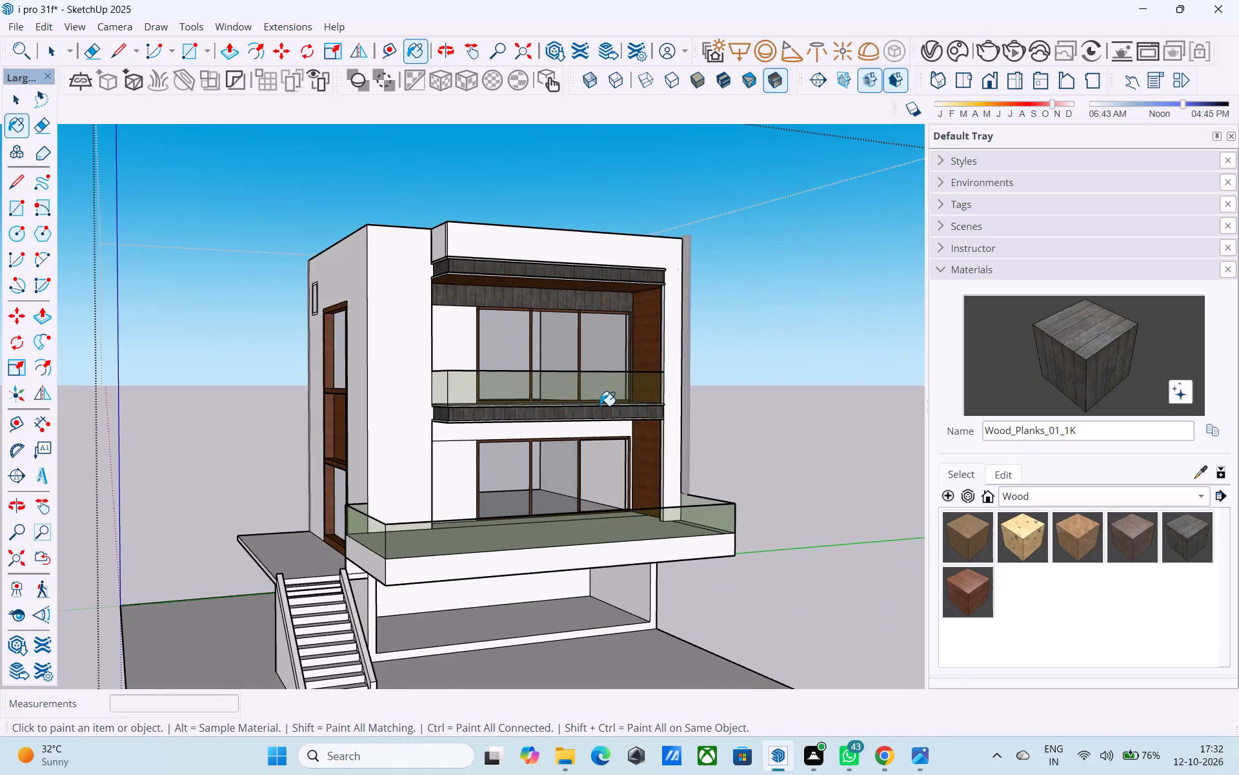
middle_click_drag(600, 406, 654, 299, "shift")
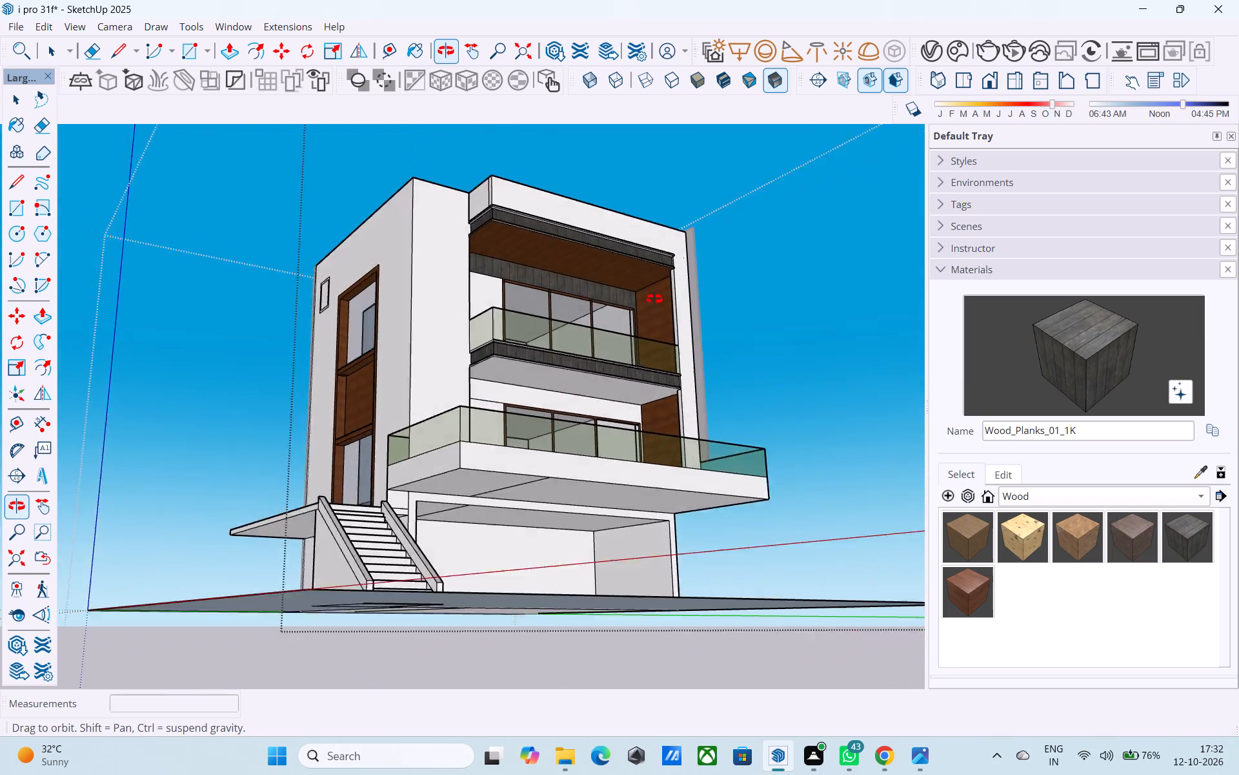
middle_click_drag(654, 299, 554, 321, "shift")
scroll(554, 321, "up", 4)
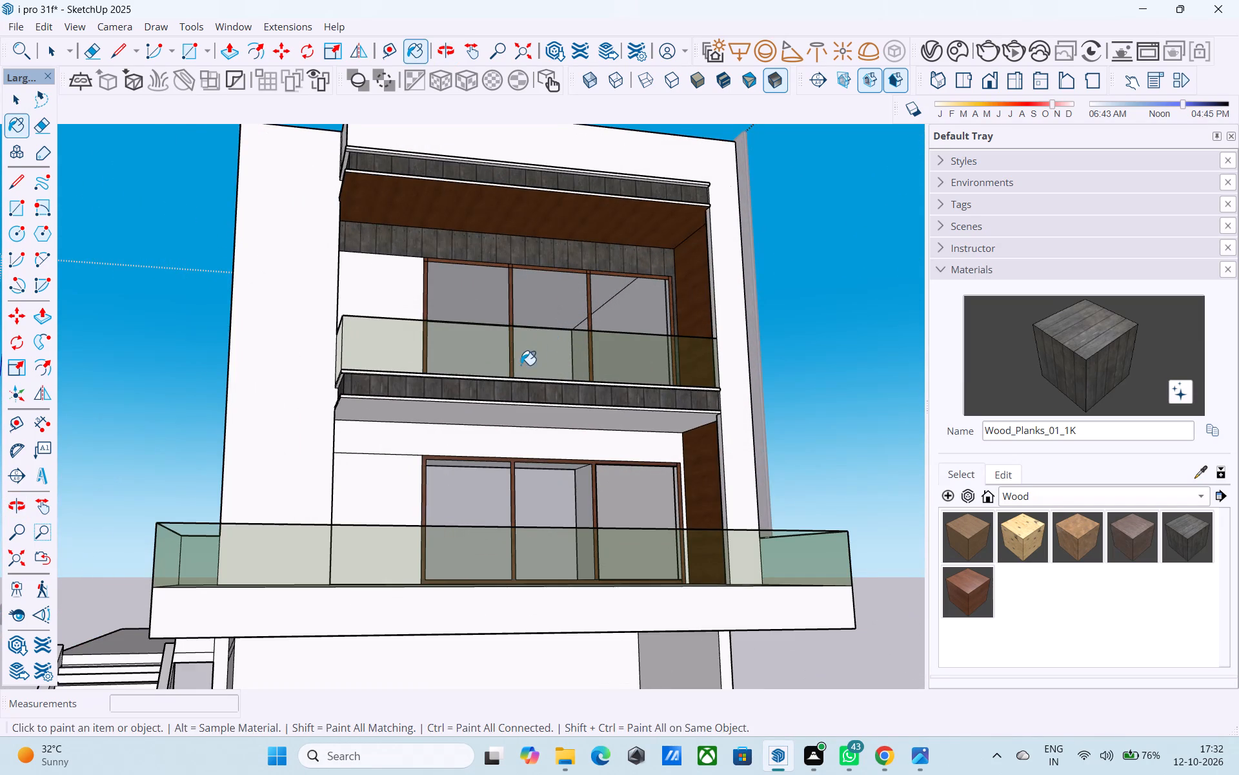
middle_click_drag(516, 369, 481, 373)
scroll(481, 373, "down", 2)
middle_click_drag(479, 377, 552, 394)
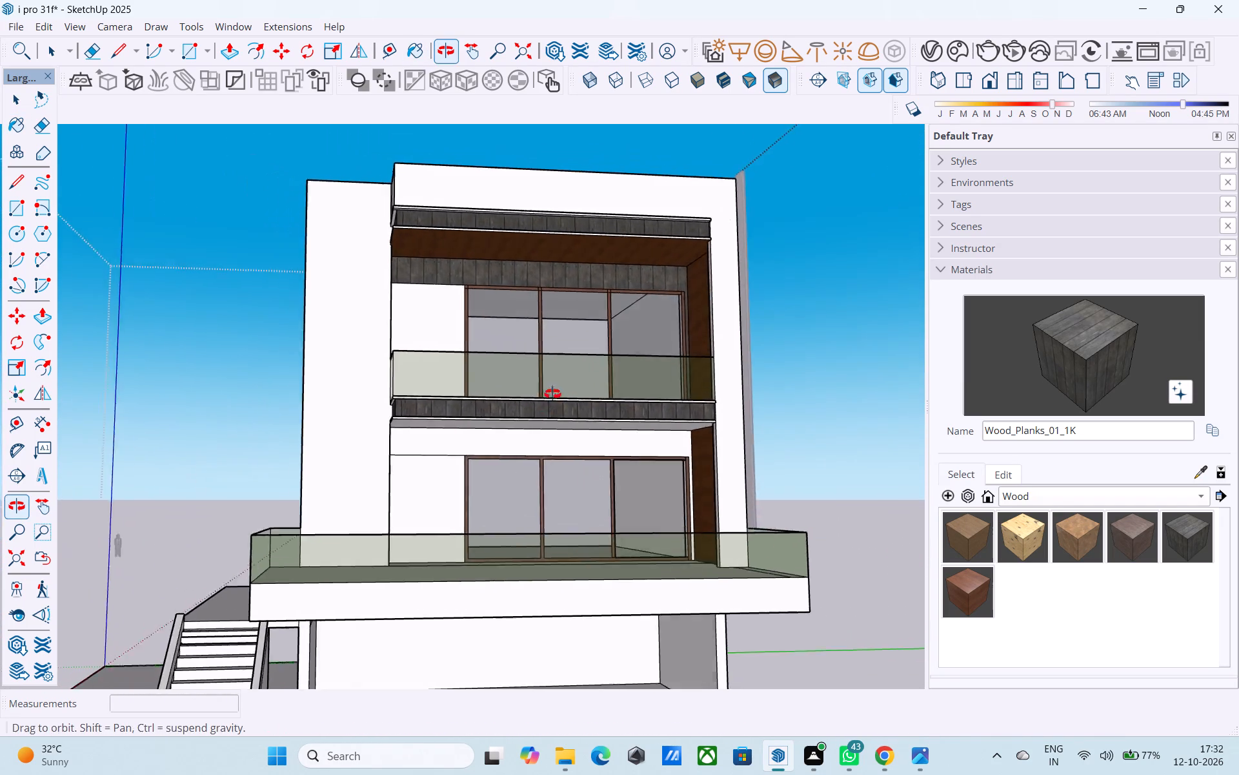
middle_click_drag(552, 394, 590, 384)
scroll(641, 398, "down", 5)
Paint the back wall and both side walls of the ground-floor opening with the in-model material ThomThom - Complexion1.
left_click(1038, 496)
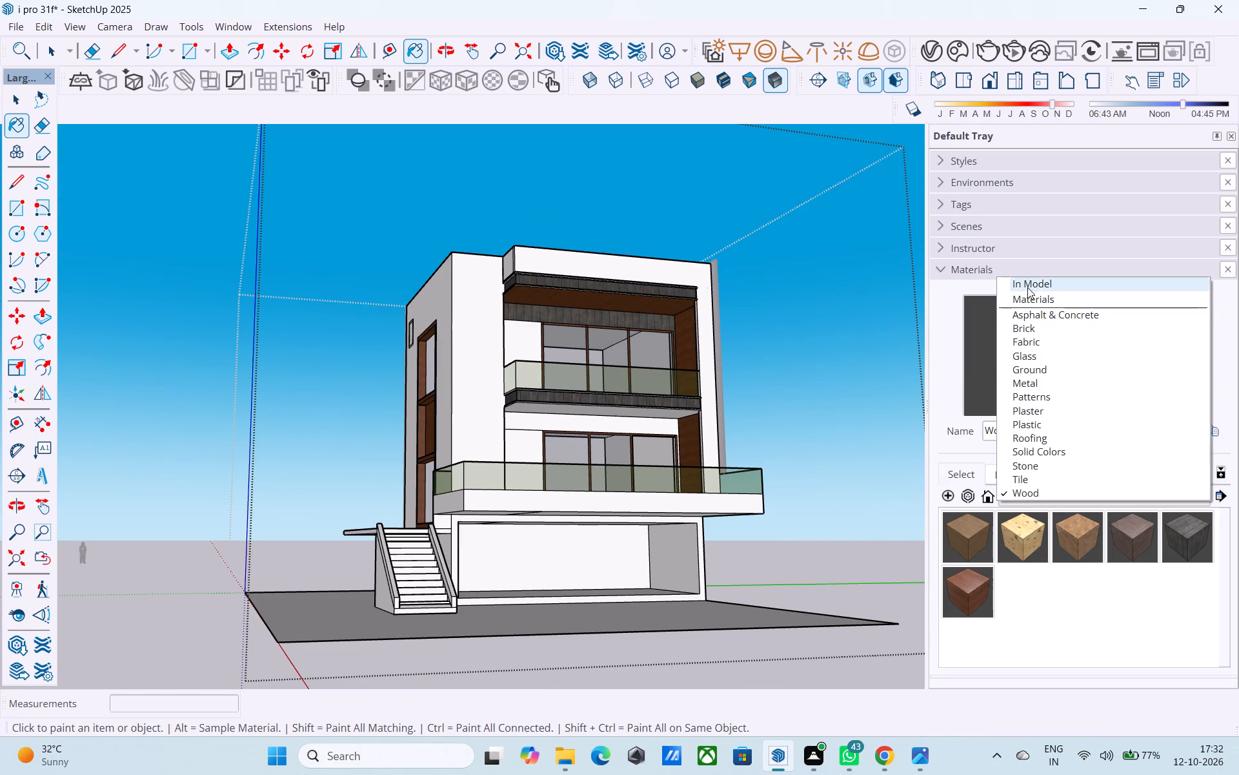
left_click(1027, 285)
left_click(1076, 589)
scroll(701, 593, "up", 6)
left_click(650, 546)
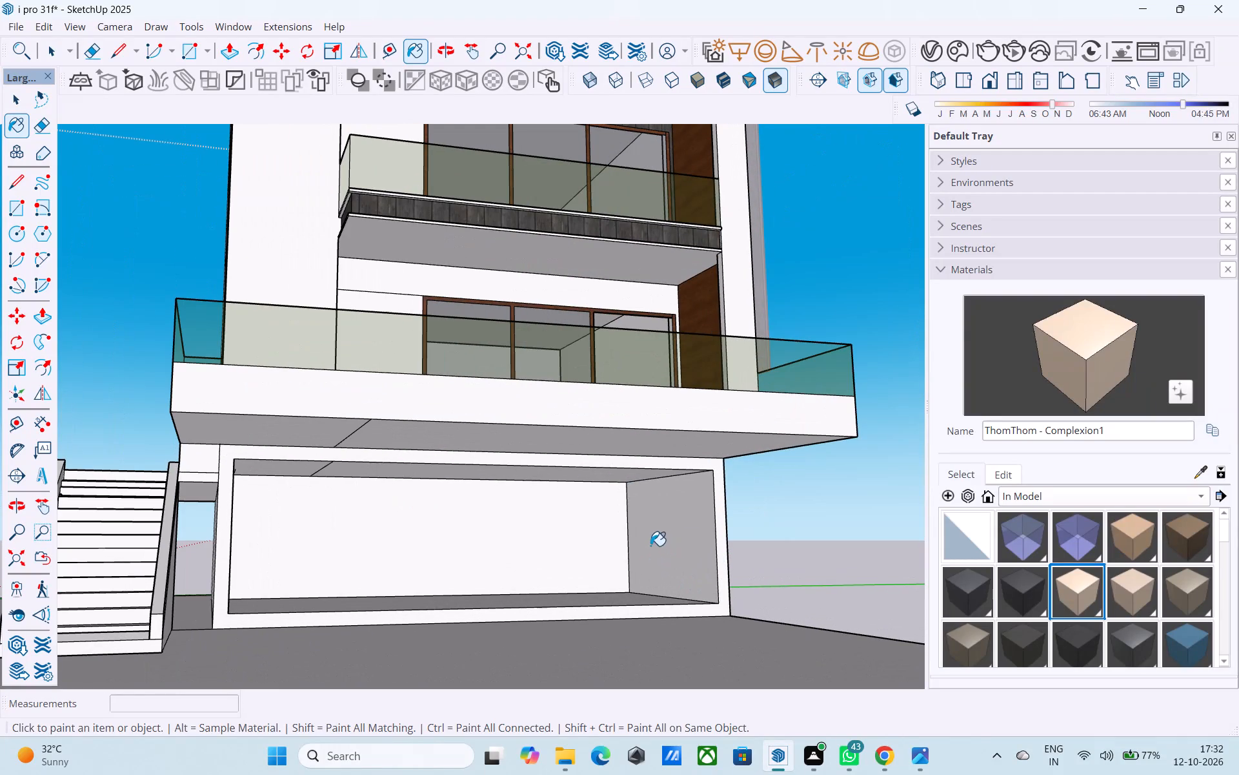
left_click(553, 523)
middle_click_drag(524, 530, 406, 482, "shift")
left_click(205, 503)
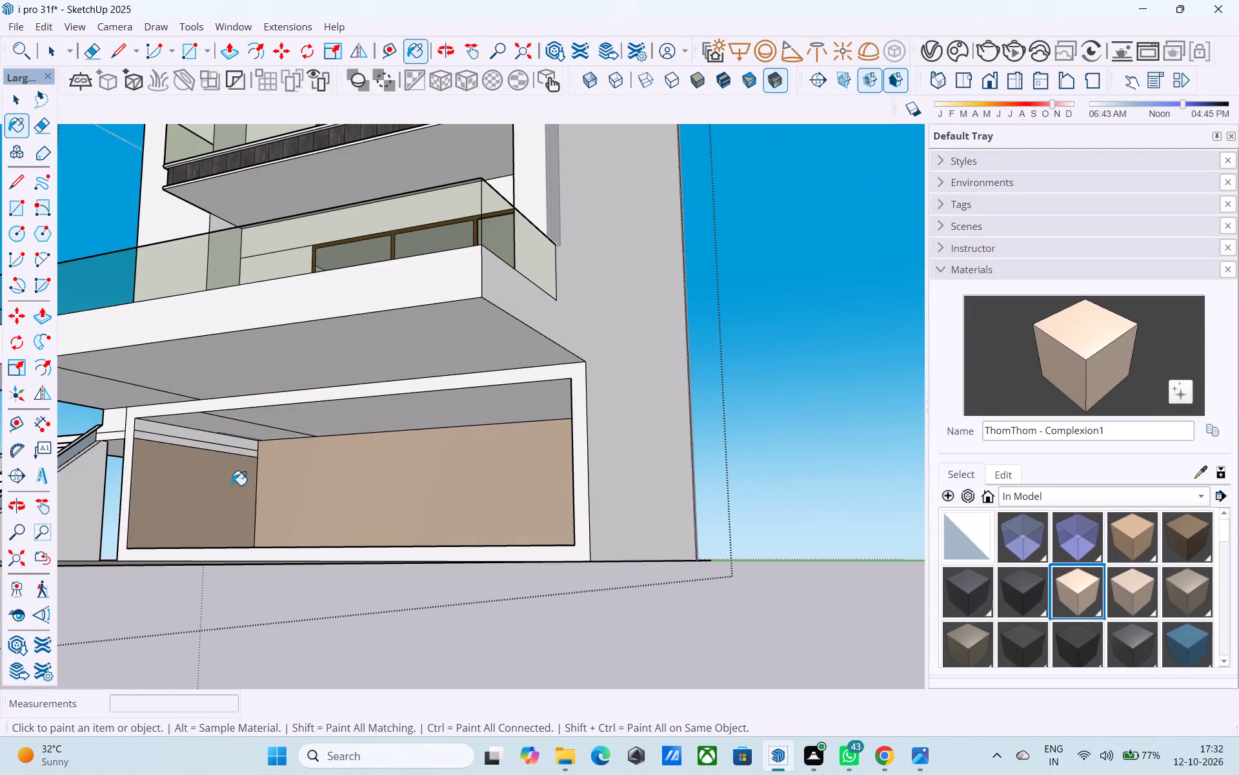
Paint the beam faces and ceiling sections inside the ground-floor opening with ThomThom - Complexion1.
scroll(228, 458, "up", 3)
left_click(211, 443)
left_click(212, 436)
left_click(405, 400)
scroll(324, 420, "down", 3)
middle_click_drag(297, 433, 380, 411, "shift")
scroll(341, 422, "up", 4)
left_click(352, 397)
scroll(360, 398, "down", 4)
middle_click_drag(340, 435, 320, 459)
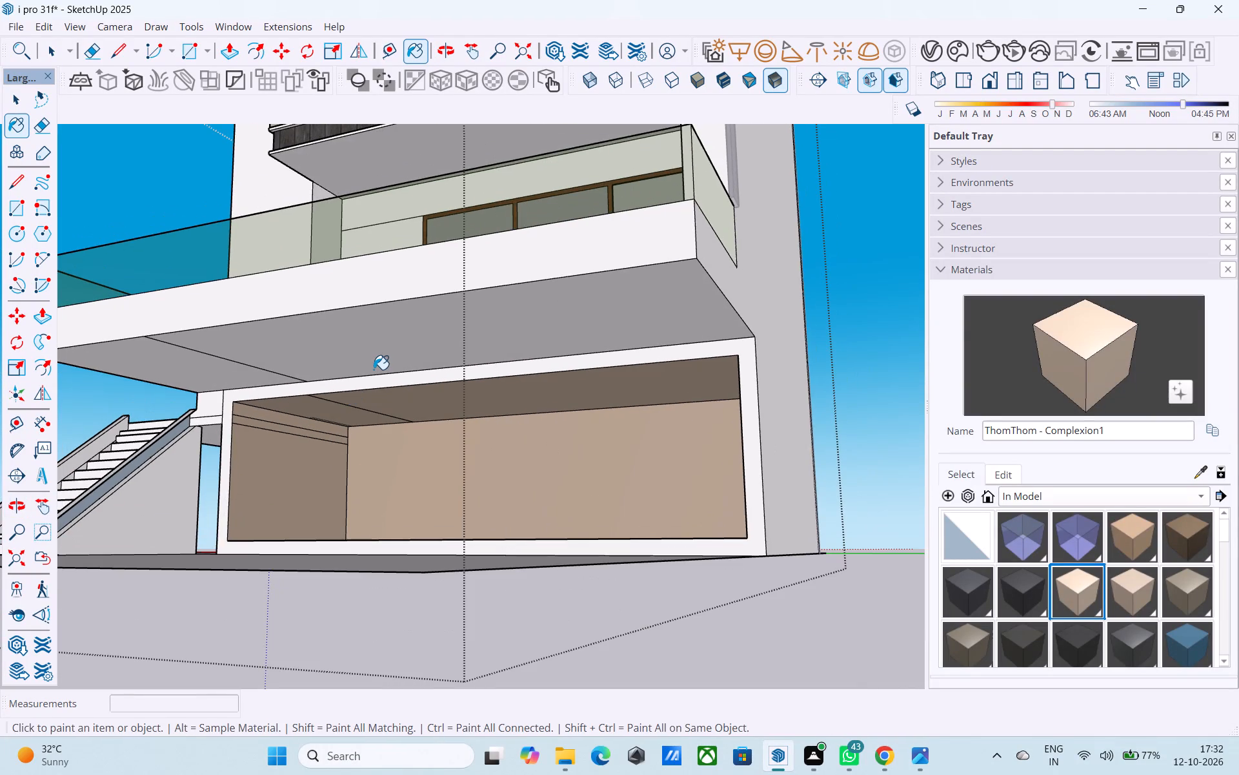
Paint the middle-floor room's side wall behind the front window with ThomThom - Complexion1, and try the same on its back wall.
scroll(374, 369, "down", 3)
middle_click_drag(374, 369, 774, 546, "shift")
scroll(725, 434, "up", 5)
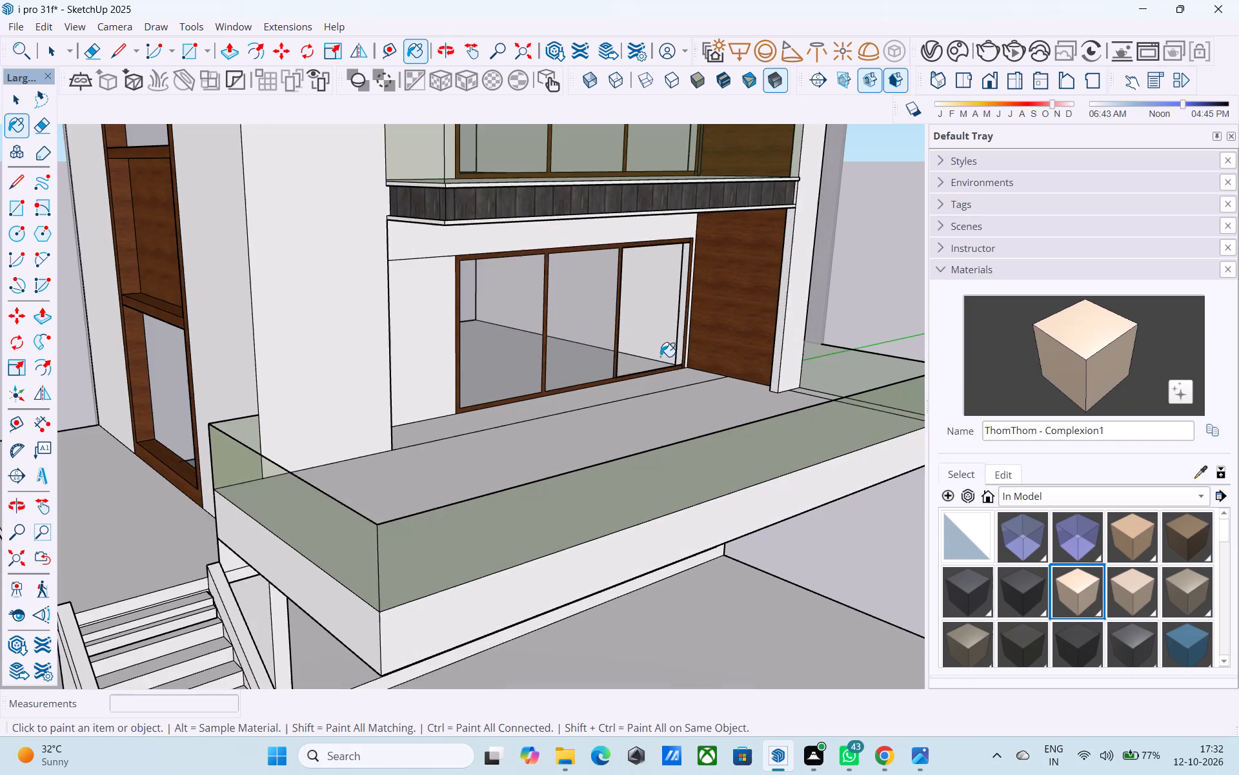
left_click(643, 336)
middle_click_drag(646, 333, 288, 336)
scroll(495, 320, "up", 8)
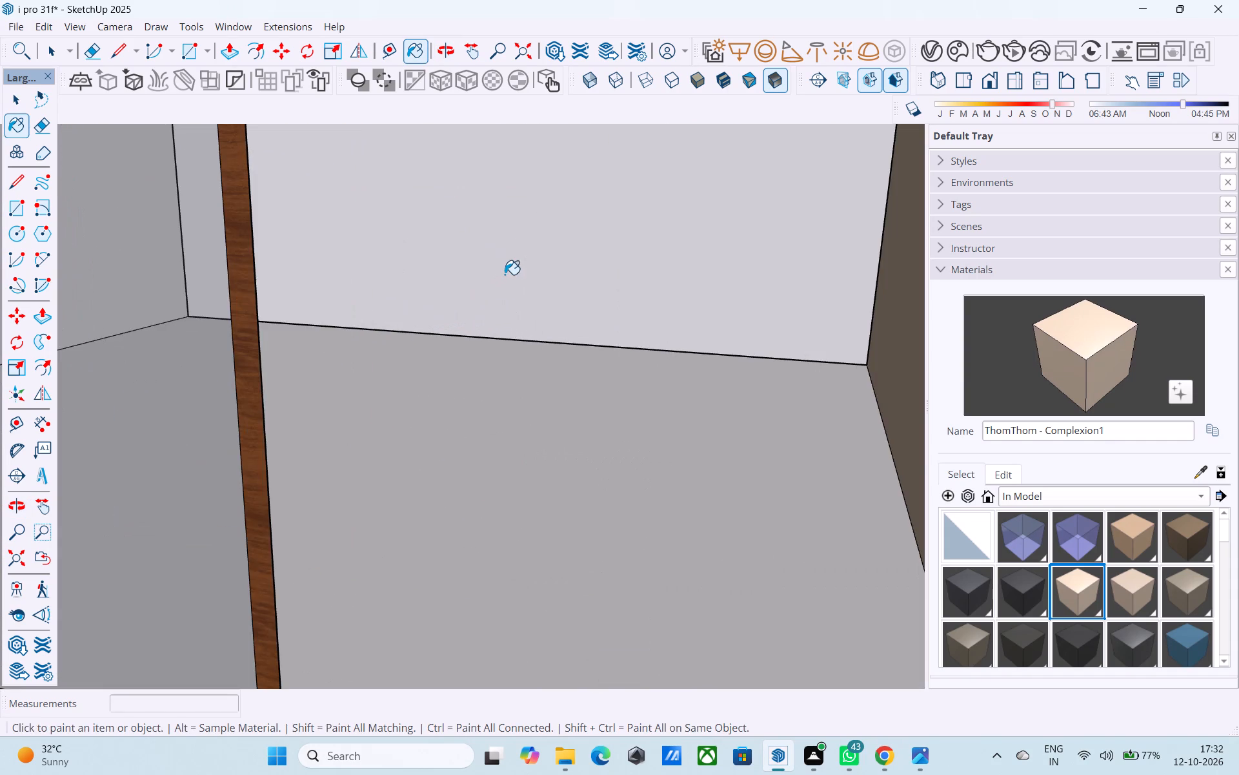
left_click(505, 274)
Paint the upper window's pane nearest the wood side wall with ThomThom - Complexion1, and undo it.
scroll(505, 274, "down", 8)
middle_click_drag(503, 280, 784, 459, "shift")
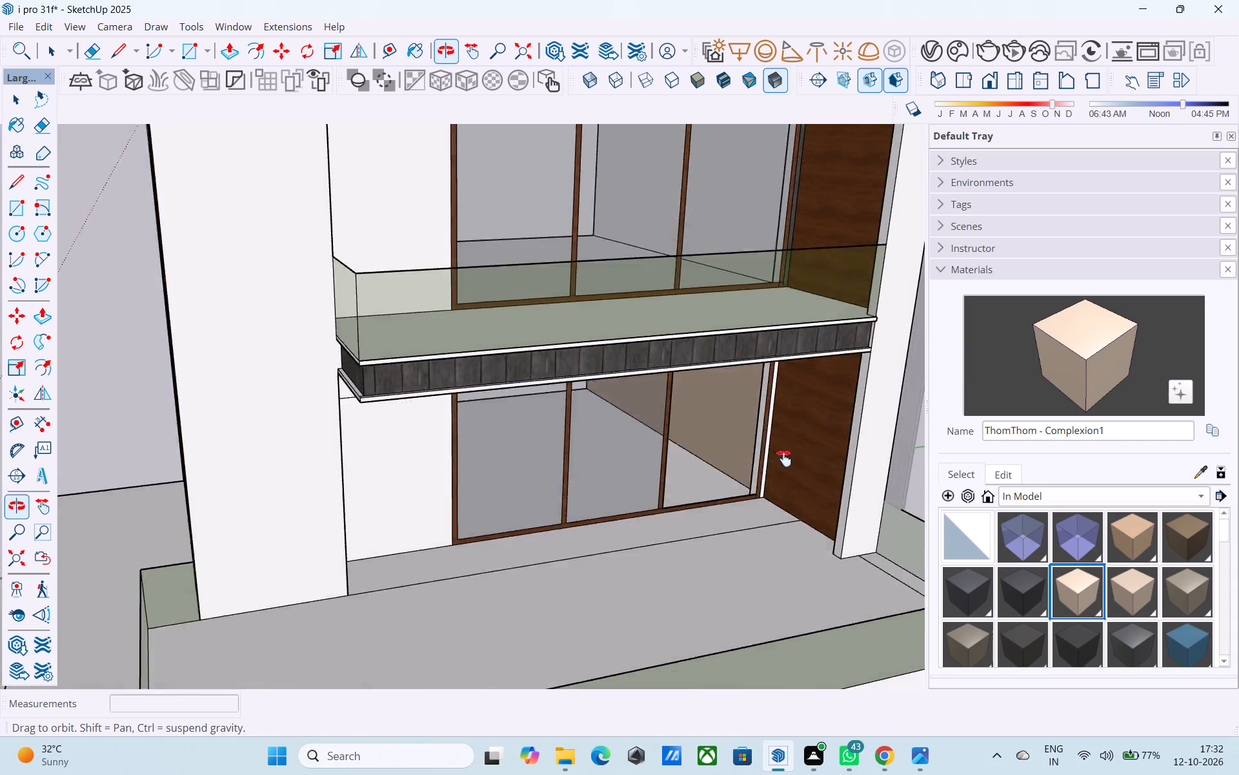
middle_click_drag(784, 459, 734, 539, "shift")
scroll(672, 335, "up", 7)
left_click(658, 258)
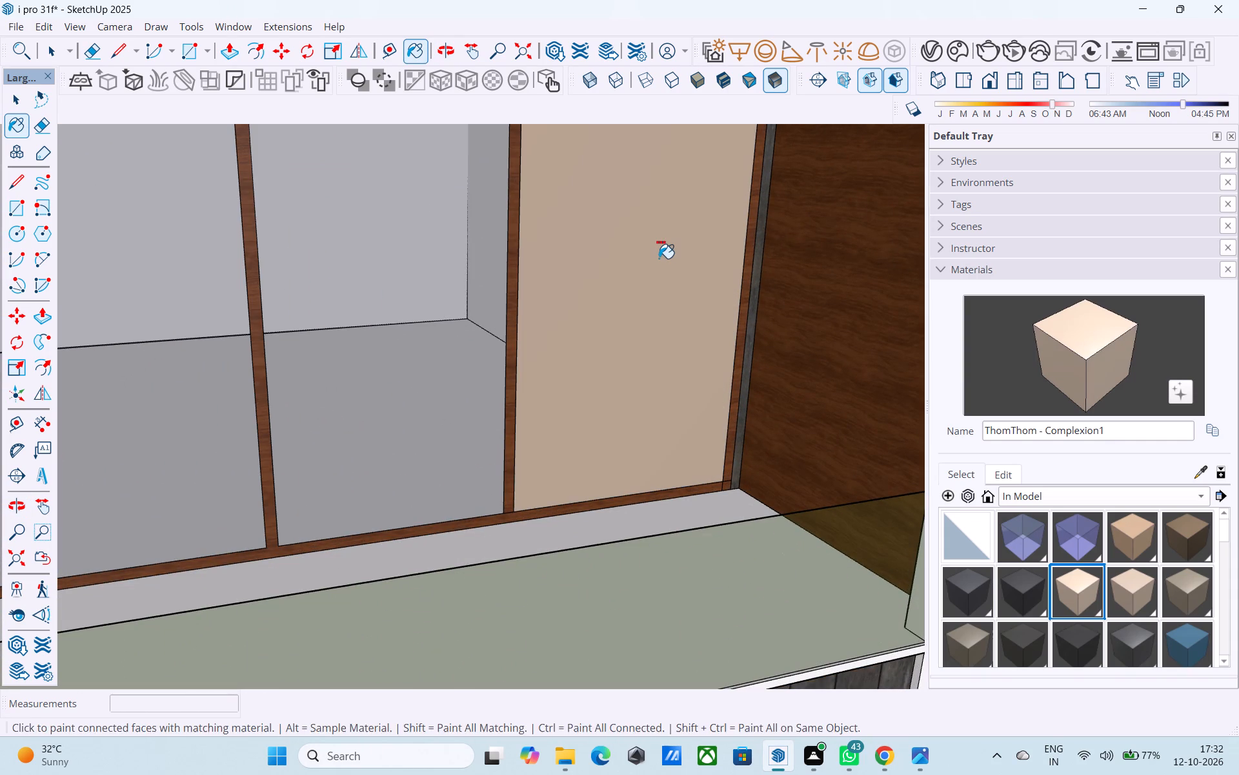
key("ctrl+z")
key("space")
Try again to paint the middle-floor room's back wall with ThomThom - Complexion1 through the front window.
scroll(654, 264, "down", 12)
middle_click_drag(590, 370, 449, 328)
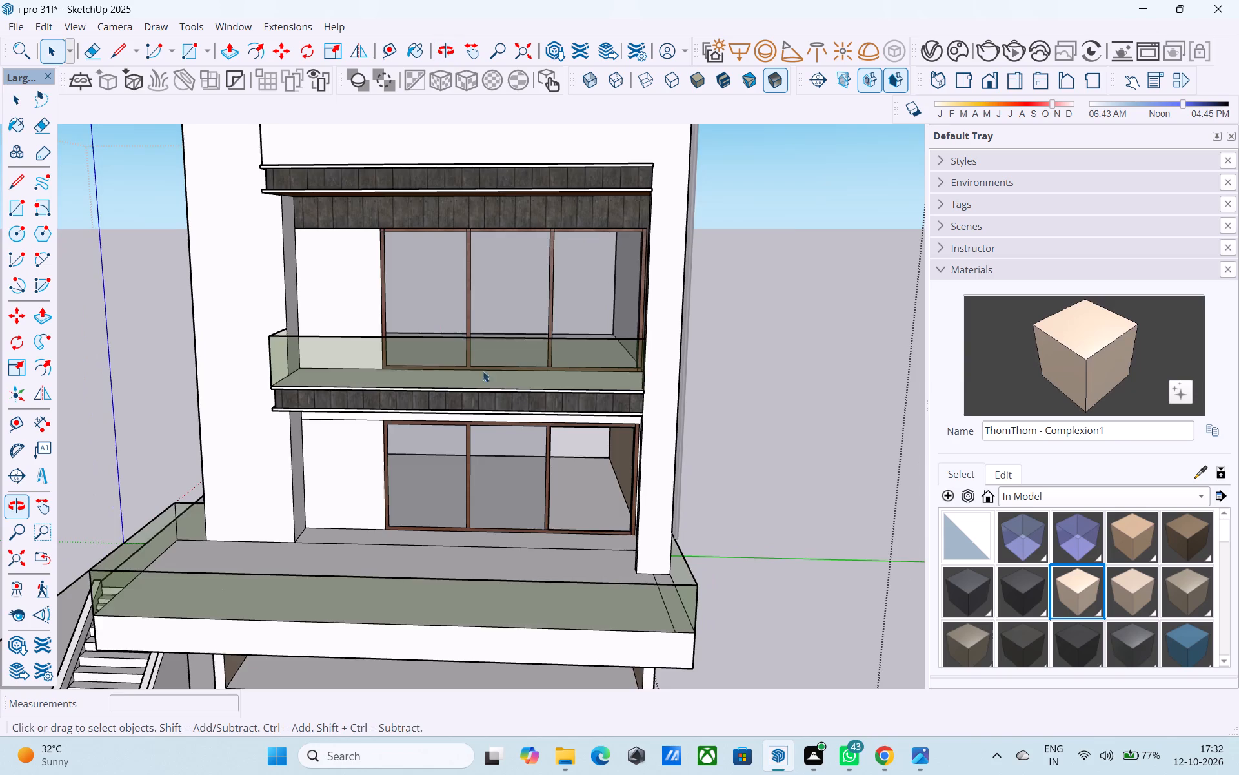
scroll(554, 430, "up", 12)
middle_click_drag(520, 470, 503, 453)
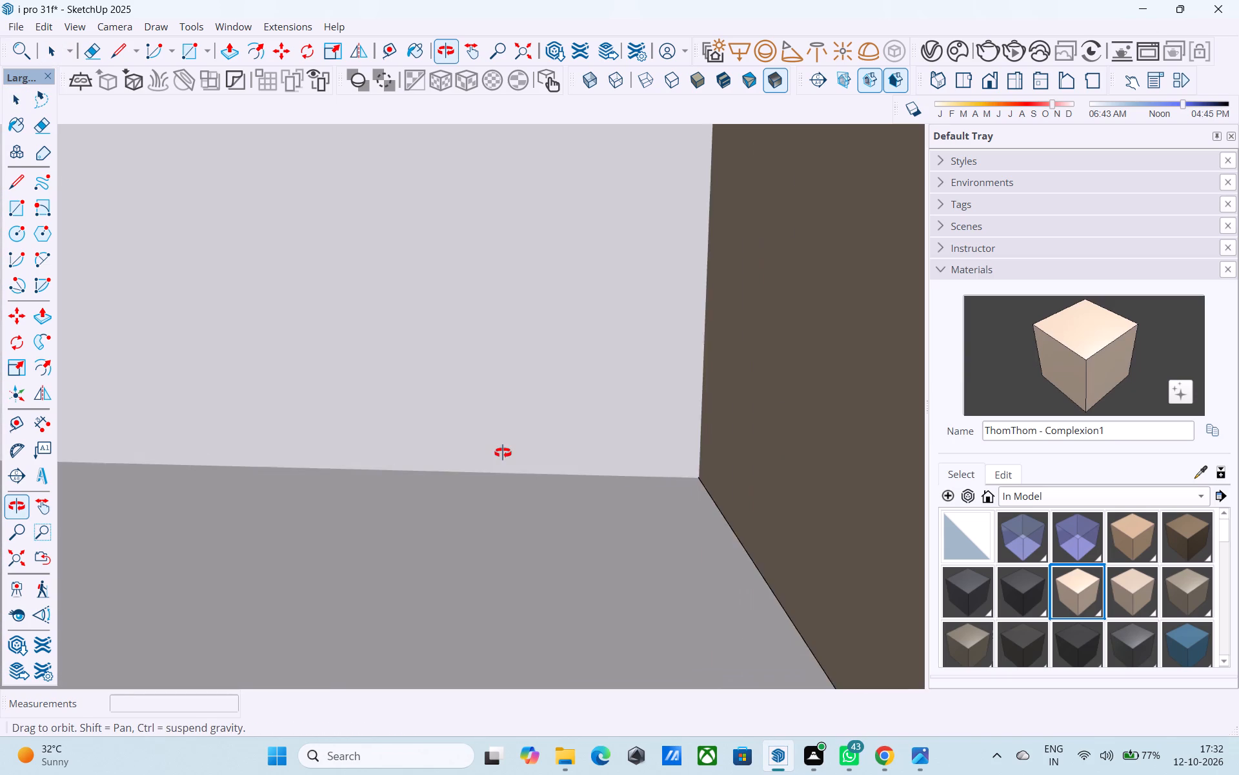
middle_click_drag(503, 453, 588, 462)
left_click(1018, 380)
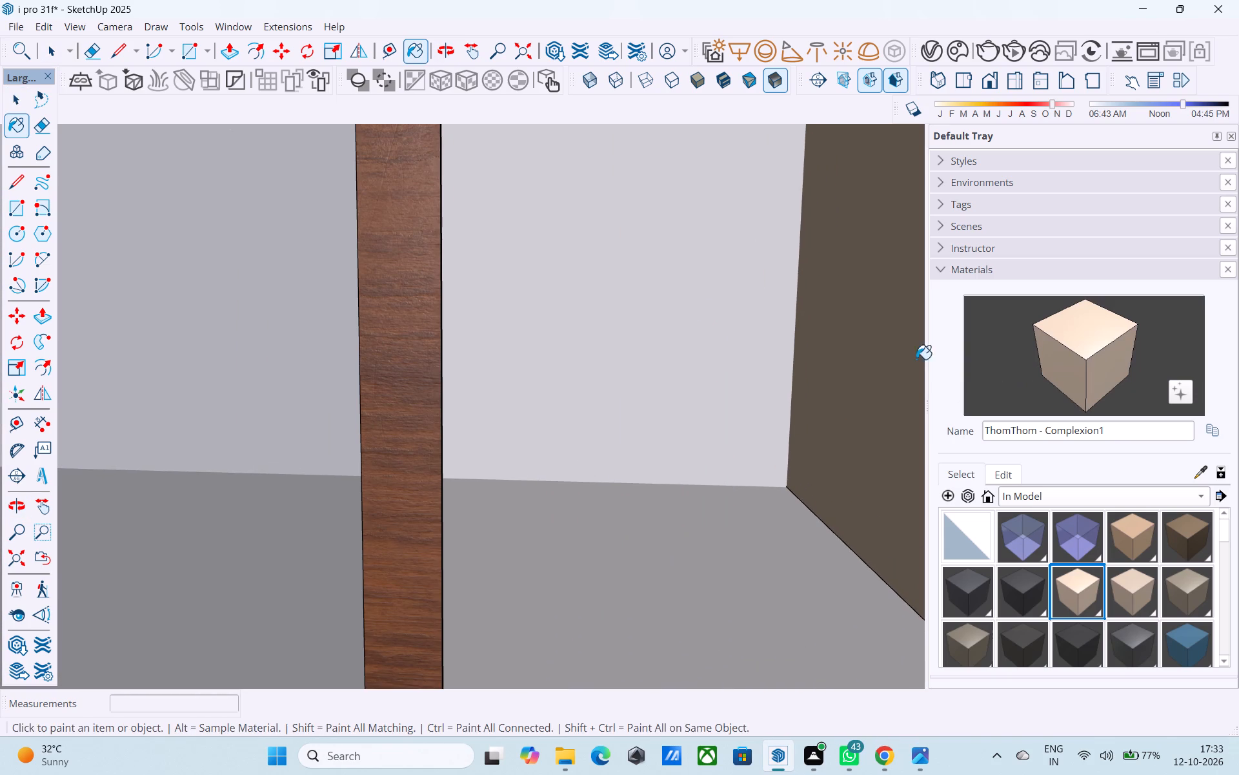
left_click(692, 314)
Check the back wall's faces by selecting them from inside the room and from outside at the rear of the house.
middle_click_drag(652, 318, 544, 327)
scroll(519, 319, "up", 3)
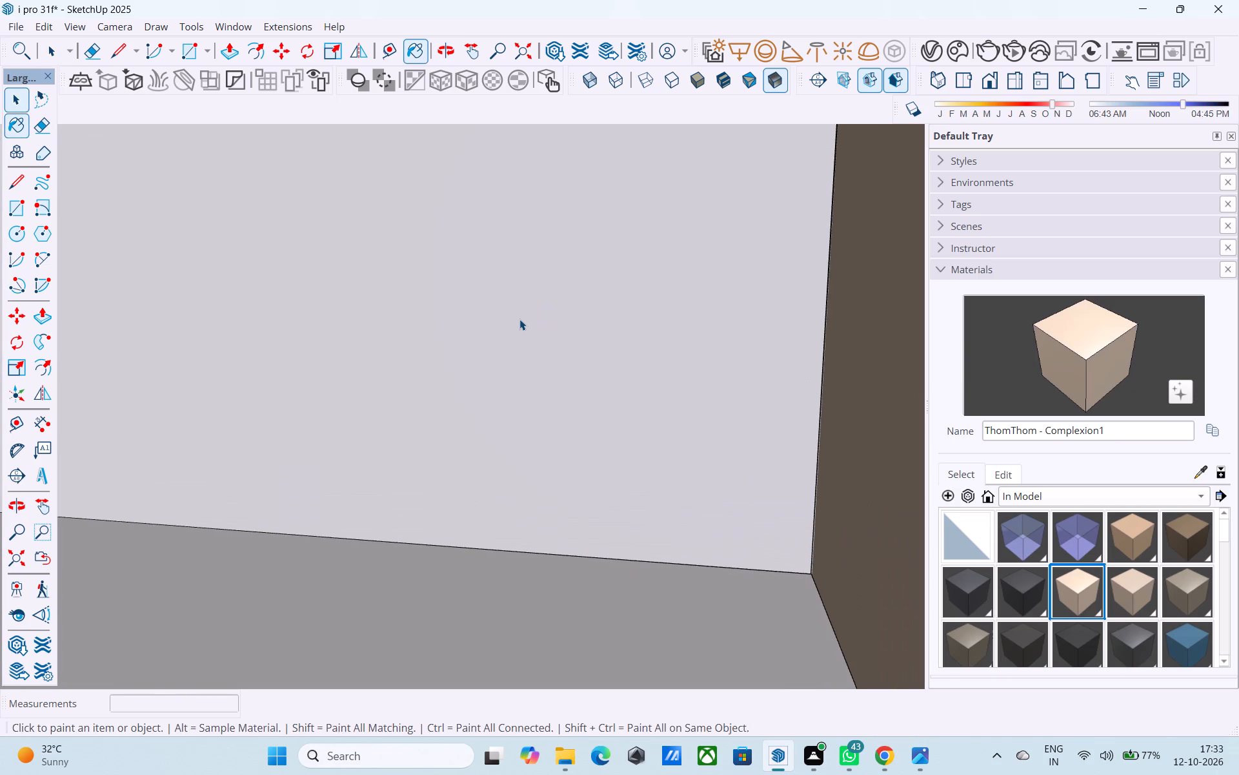
key("space")
left_click(519, 319)
triple_click(519, 319)
scroll(525, 311, "down", 12)
scroll(536, 306, "up", 2)
scroll(536, 305, "down", 20)
scroll(536, 305, "down", 4)
left_click(594, 323)
middle_click_drag(376, 334, 869, 381)
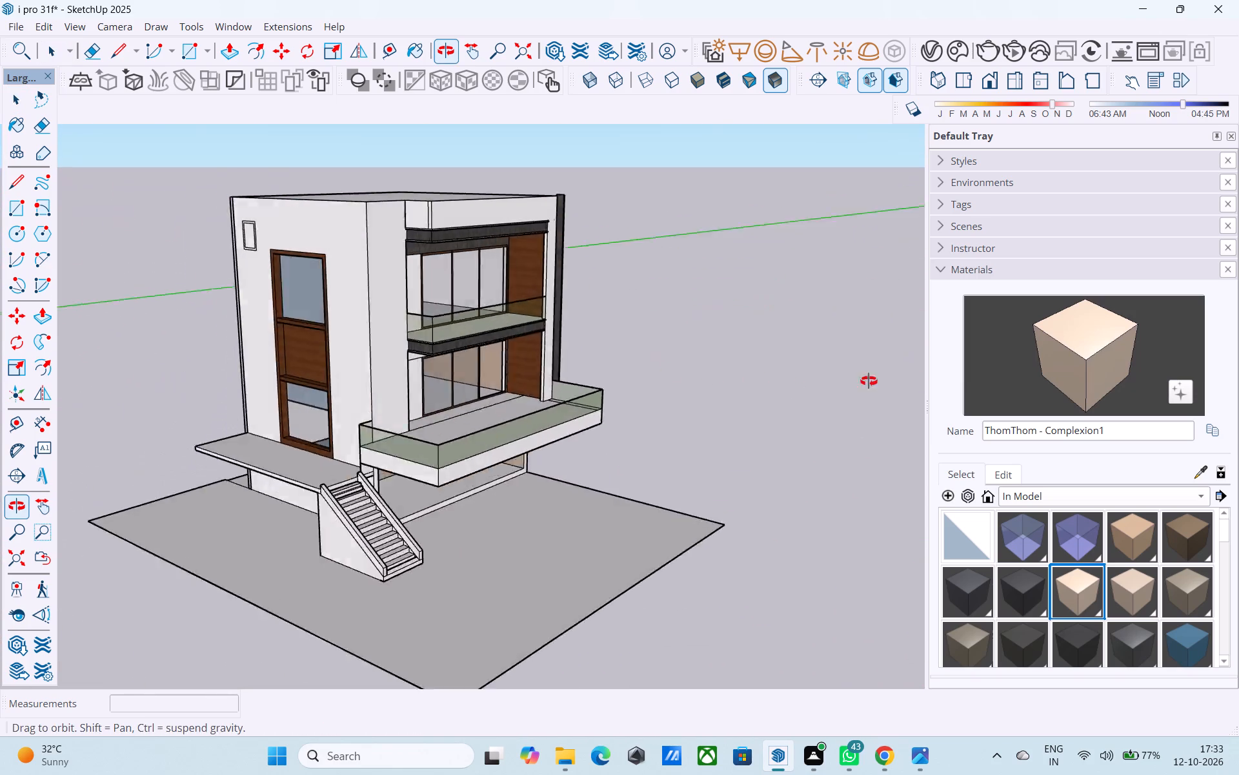
middle_click_drag(869, 381, 1011, 389)
middle_click_drag(417, 339, 588, 338)
scroll(435, 356, "up", 4)
left_click(433, 354)
left_click(428, 355)
Select the back wall's inner face through the lower front window and paint it with ThomThom - Complexion1.
middle_click_drag(524, 384, 522, 384)
scroll(524, 384, "up", 1)
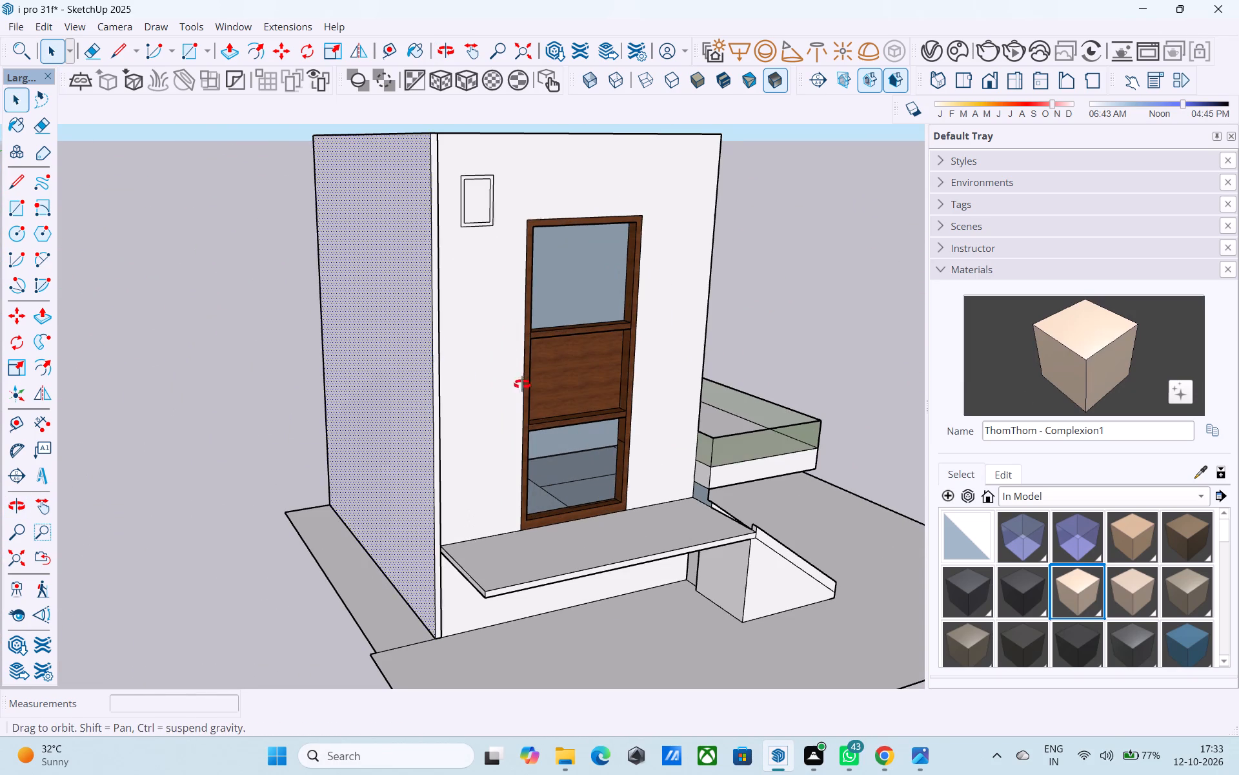
middle_click_drag(522, 384, 0, 344)
scroll(403, 369, "up", 10)
middle_click_drag(465, 370, 191, 340)
scroll(235, 344, "down", 5)
middle_click_drag(464, 398, 378, 377, "shift")
left_click(569, 368)
left_click(1049, 358)
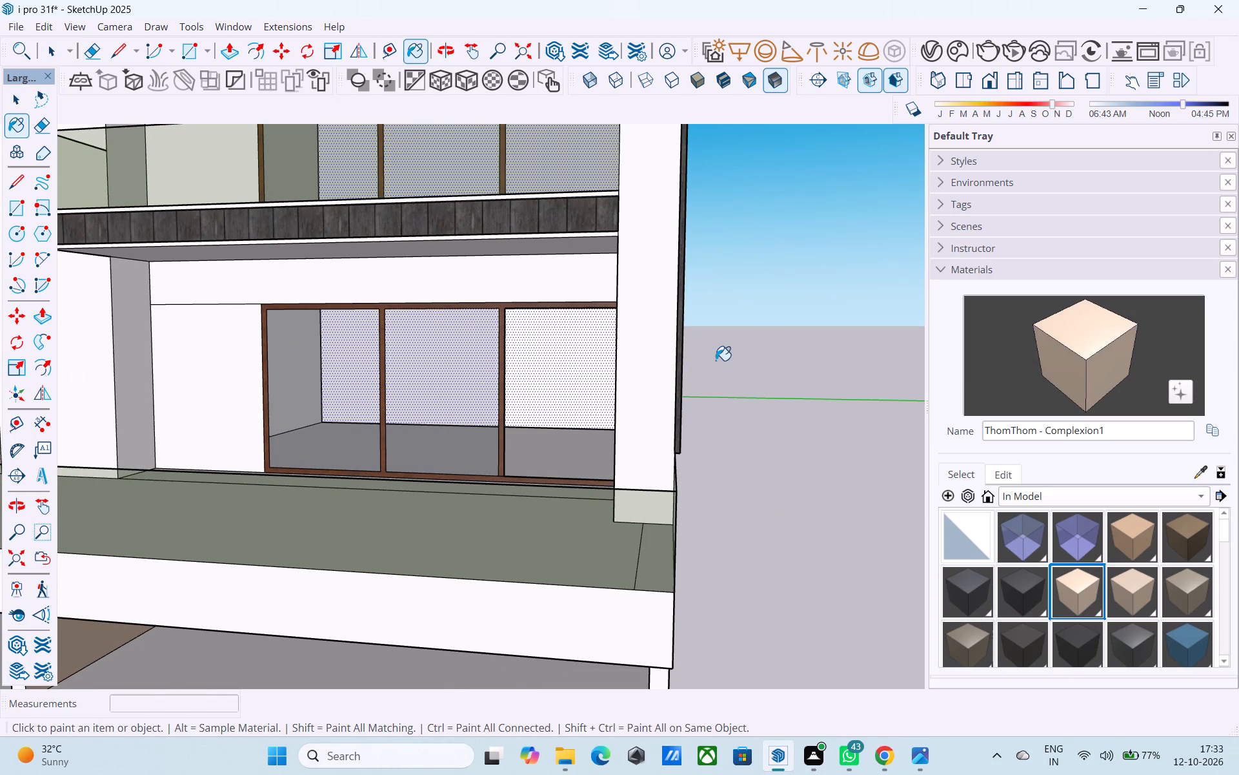
left_click(563, 358)
Leave group editing and examine the house from the front and sides, checking the painted interior walls.
scroll(566, 359, "down", 5)
key("space")
double_click(795, 340)
scroll(342, 335, "down", 3)
middle_click_drag(342, 336, 405, 354)
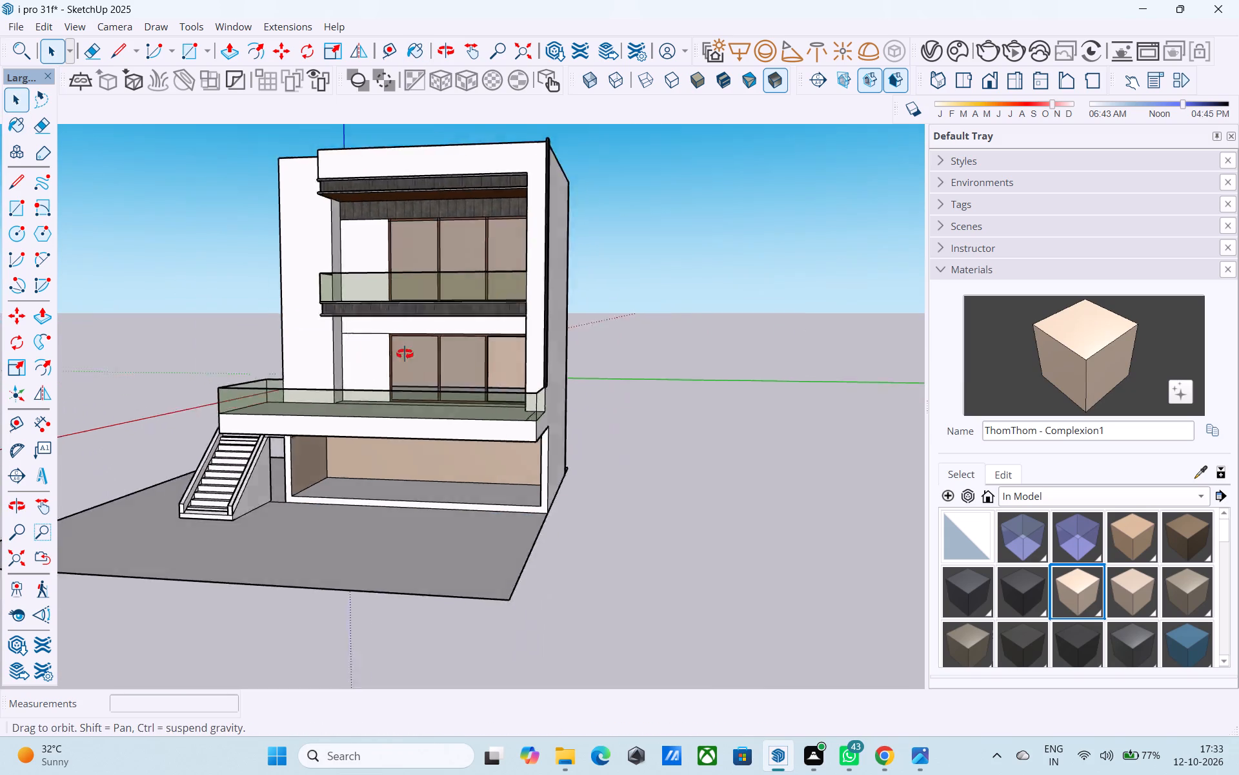
middle_click_drag(405, 354, 820, 406)
middle_click_drag(225, 344, 0, 316)
middle_click_drag(422, 311, 128, 273)
scroll(345, 301, "up", 5)
middle_click_drag(408, 324, 290, 274)
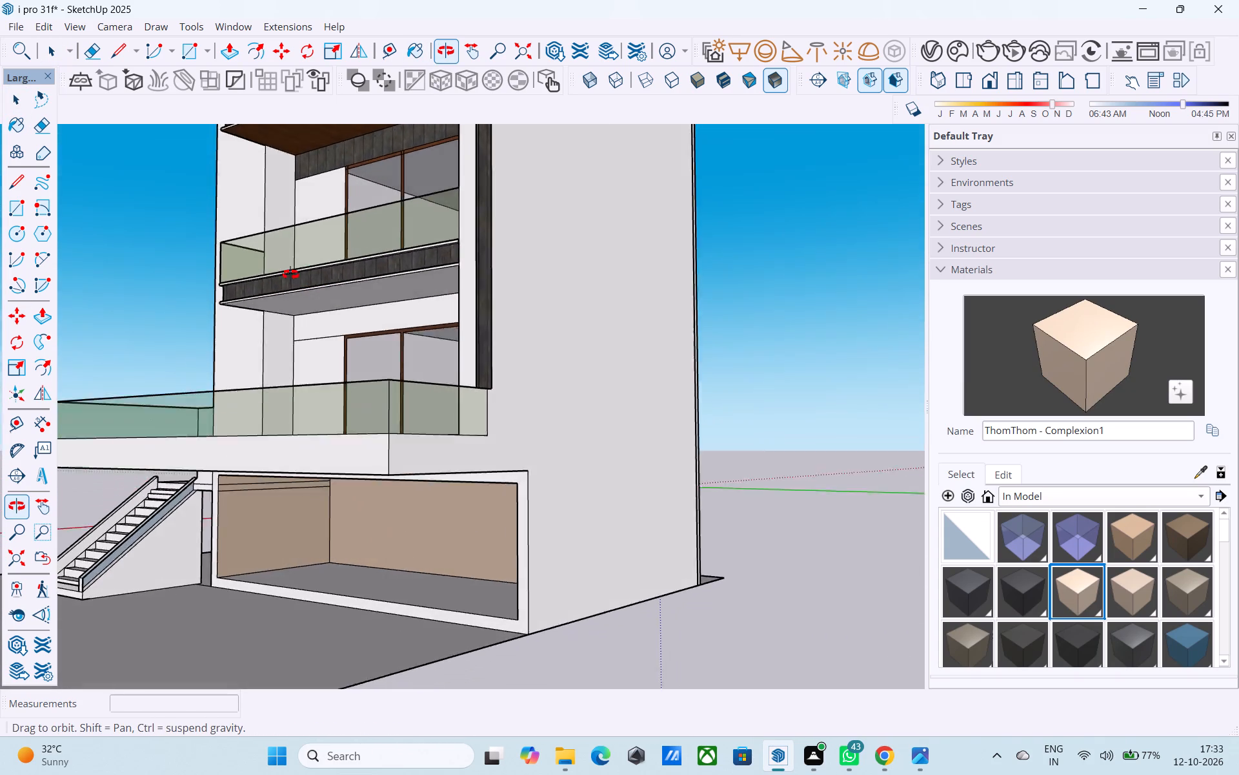
Open the house group and paint the middle-floor room's stair-side interior wall with ThomThom - Complexion1.
middle_click_drag(290, 274, 337, 340)
scroll(381, 334, "up", 4)
left_click(403, 433)
scroll(403, 432, "up", 6)
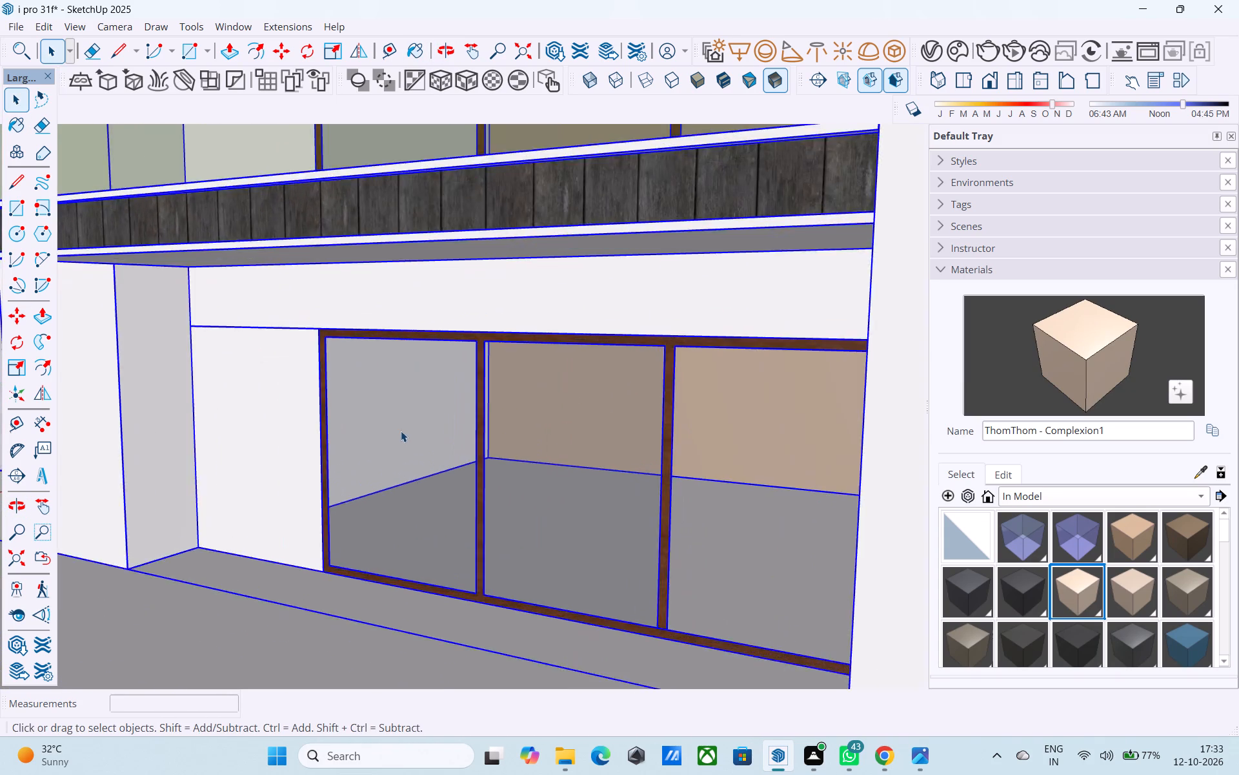
scroll(401, 431, "up", 5)
double_click(398, 426)
scroll(397, 423, "up", 5)
left_click(368, 387)
scroll(464, 357, "up", 2)
middle_click_drag(464, 357, 146, 358)
middle_click_drag(490, 376, 282, 351, "shift")
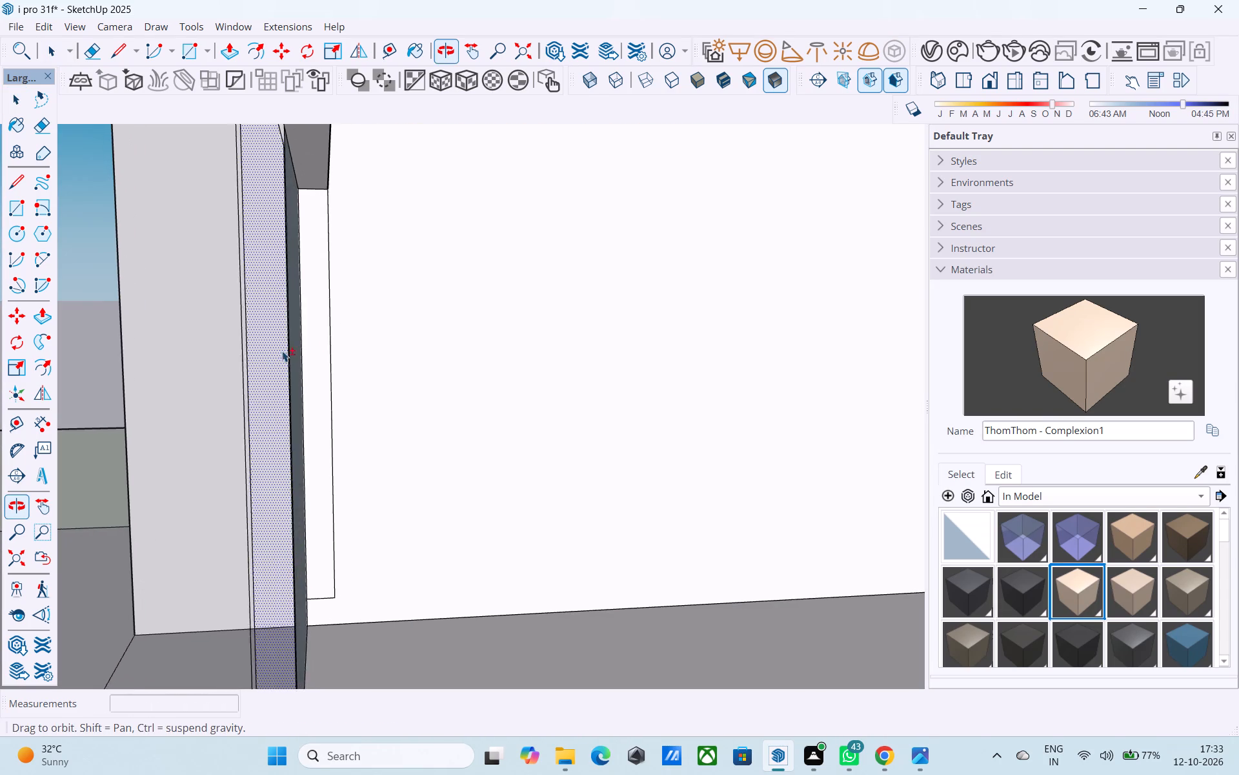
middle_click_drag(282, 351, 275, 352, "shift")
left_click(410, 338)
left_click(1051, 377)
left_click(741, 343)
Leave group editing and examine the facade, stairwell window and rooms behind the glazing from outside.
scroll(549, 348, "down", 5)
middle_click_drag(524, 385, 532, 387)
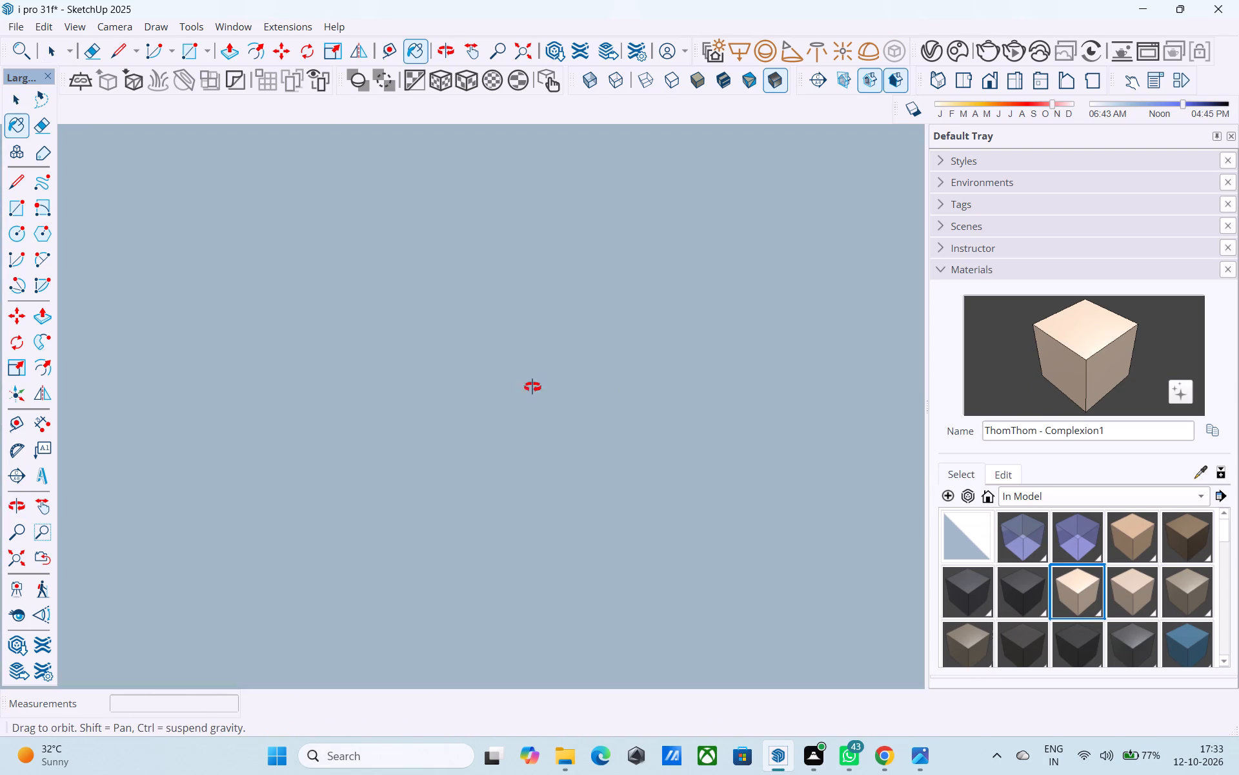
middle_click_drag(532, 387, 876, 386)
scroll(450, 323, "down", 6)
middle_click_drag(508, 336, 1074, 256)
scroll(454, 270, "down", 8)
middle_click_drag(374, 312, 1235, 284)
scroll(379, 309, "down", 1)
middle_click_drag(83, 265, 1200, 230)
middle_click_drag(150, 241, 760, 251, "shift")
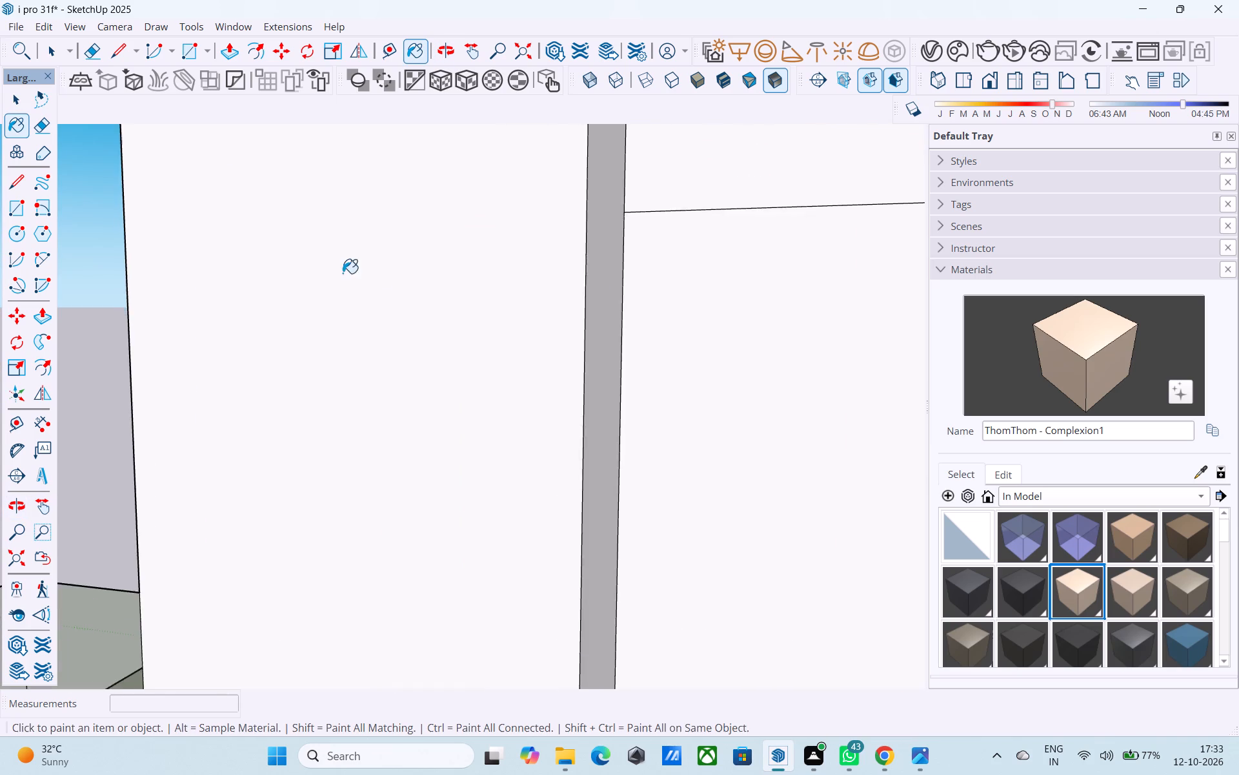
scroll(343, 273, "down", 20)
scroll(343, 273, "down", 3)
middle_click_drag(410, 305, 332, 373, "shift")
scroll(339, 351, "down", 5)
middle_click(336, 349)
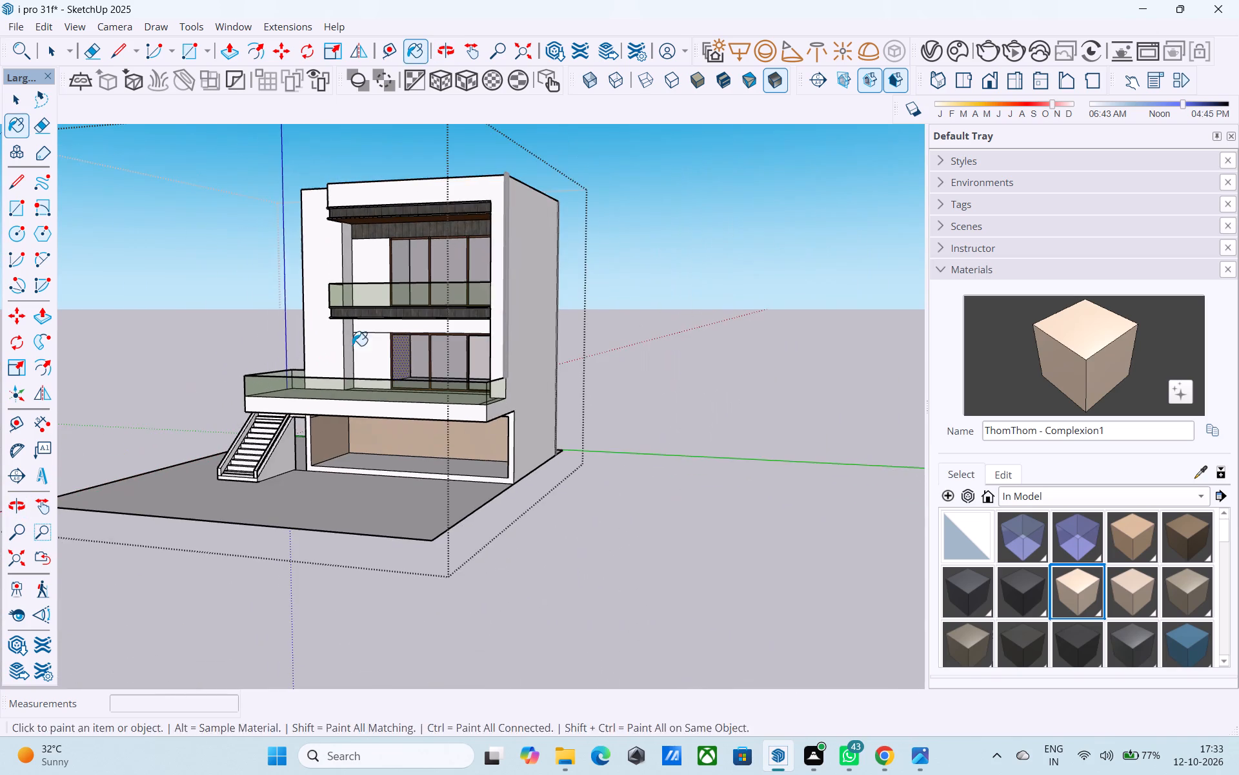
key("space")
left_click(683, 307)
middle_click_drag(328, 306, 486, 354)
scroll(331, 304, "down", 1)
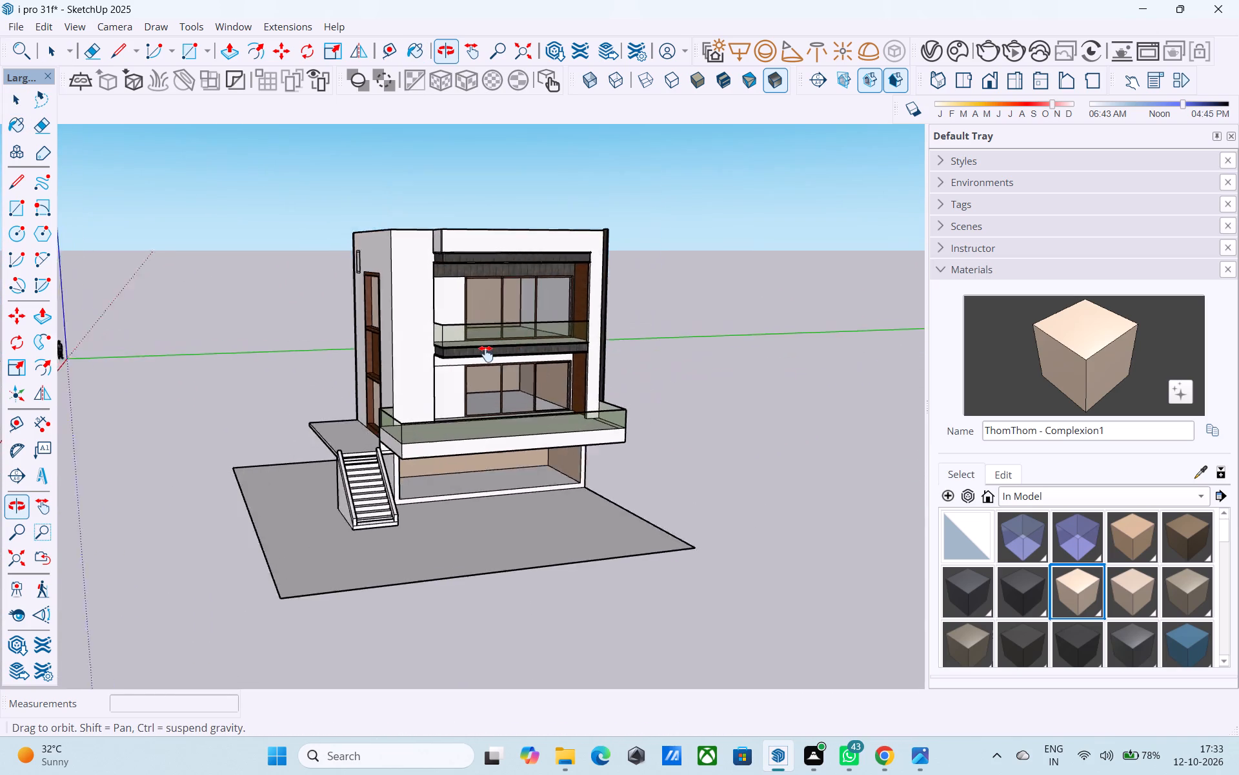
middle_click_drag(486, 354, 327, 334)
scroll(403, 315, "up", 6)
middle_click_drag(367, 319, 518, 335)
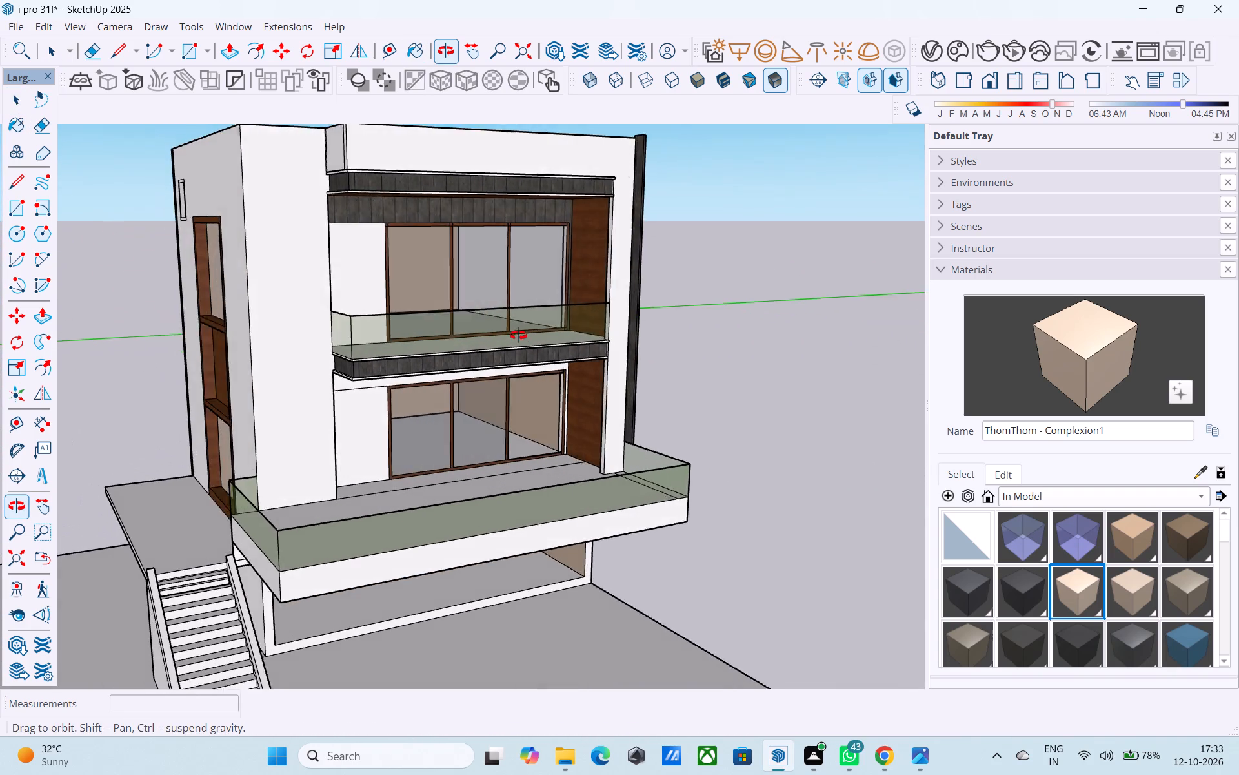
middle_click_drag(518, 335, 569, 365)
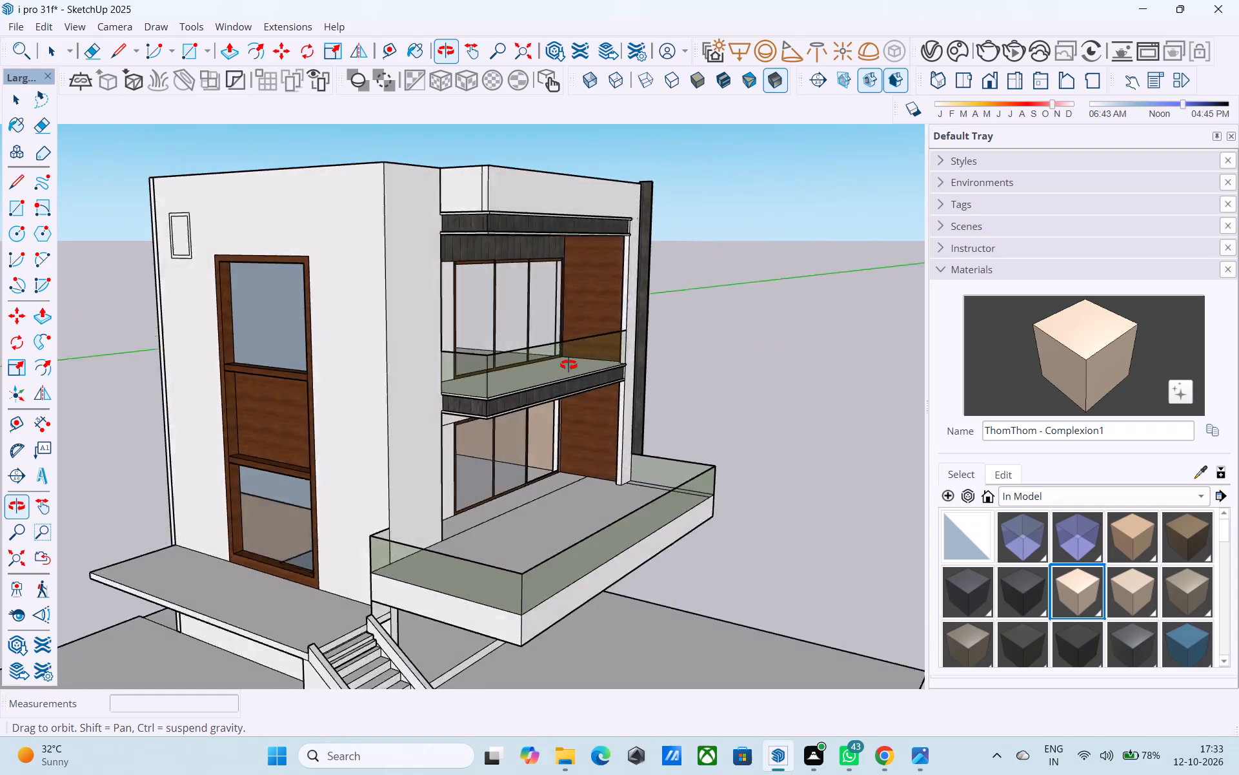
Open the house group and paint the wall sections beside both front windows and the tall front wall strip with ThomThom - Complexion1.
middle_click_drag(569, 365, 262, 310)
double_click(267, 290)
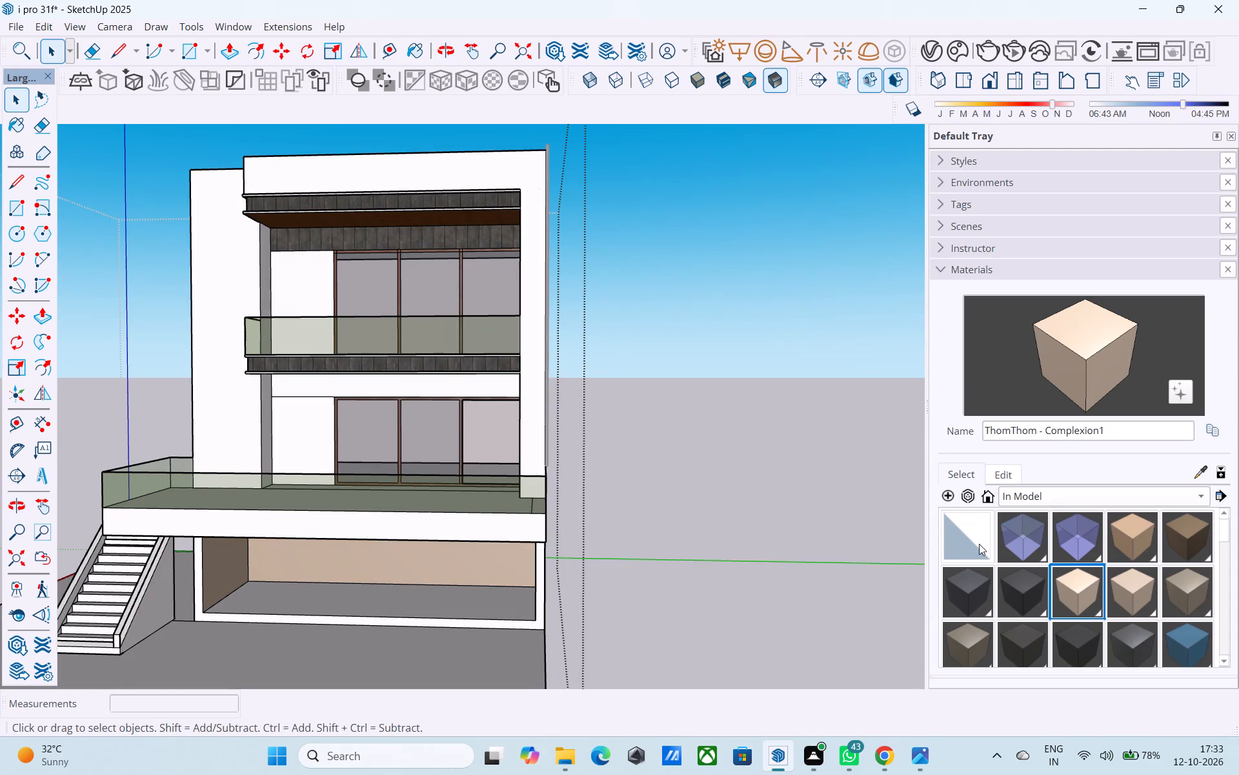
left_click_drag(1066, 378, 982, 377)
left_click(314, 310)
left_click(319, 439)
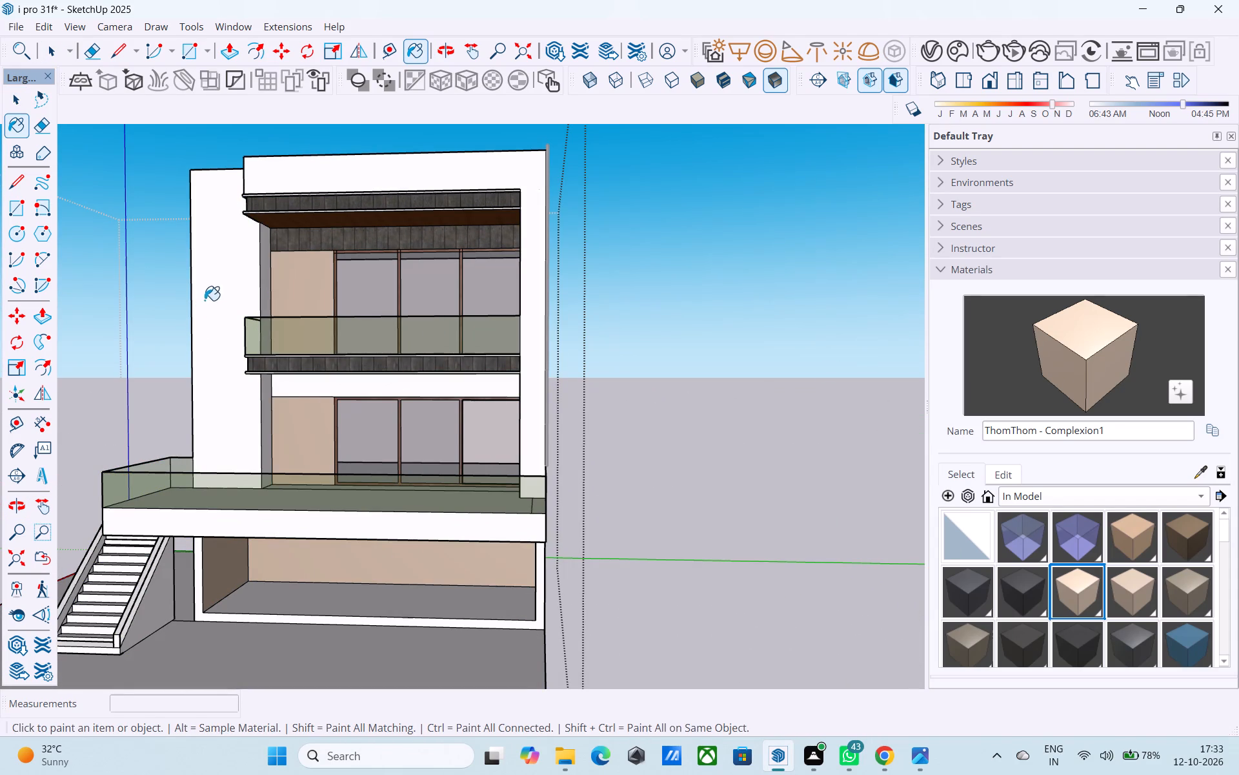
left_click(217, 293)
Edit the ThomThom - Complexion1 colour to a lighter, less saturated beige and leave group editing.
left_click_drag(1002, 469, 1003, 477)
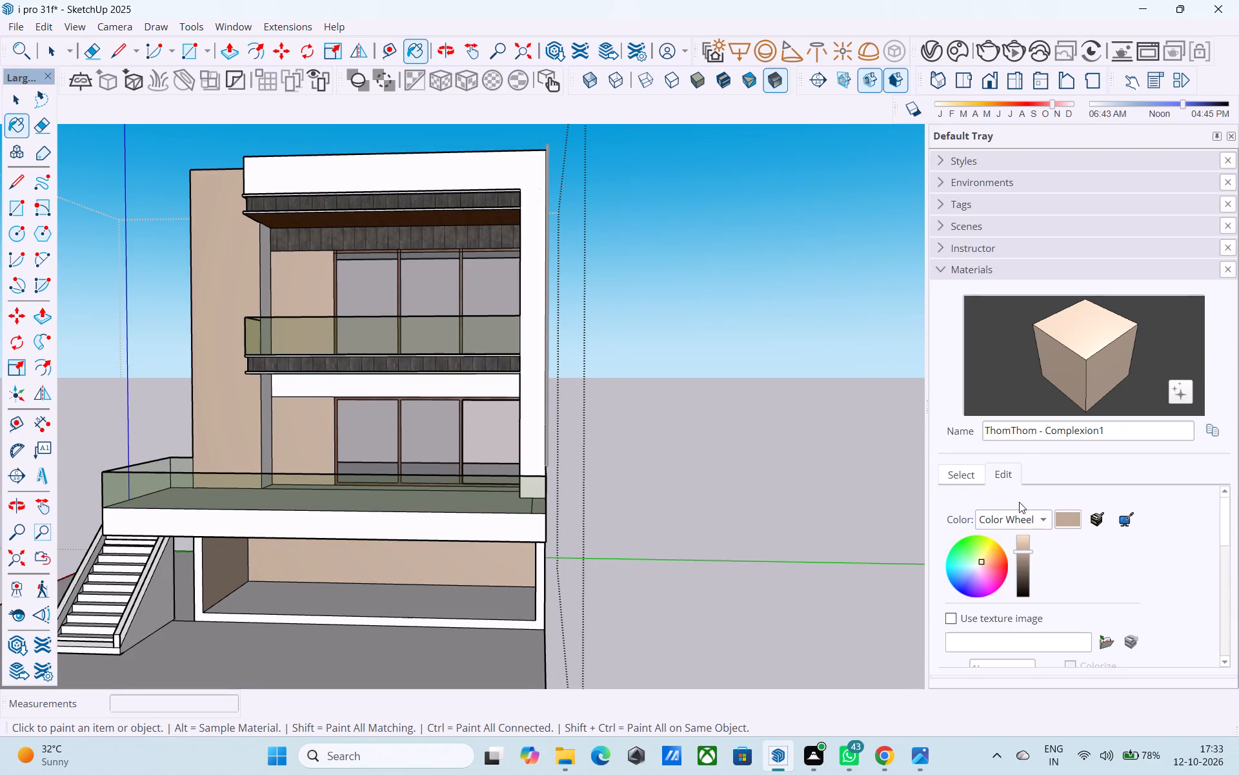
left_click(981, 562)
left_click(1027, 553)
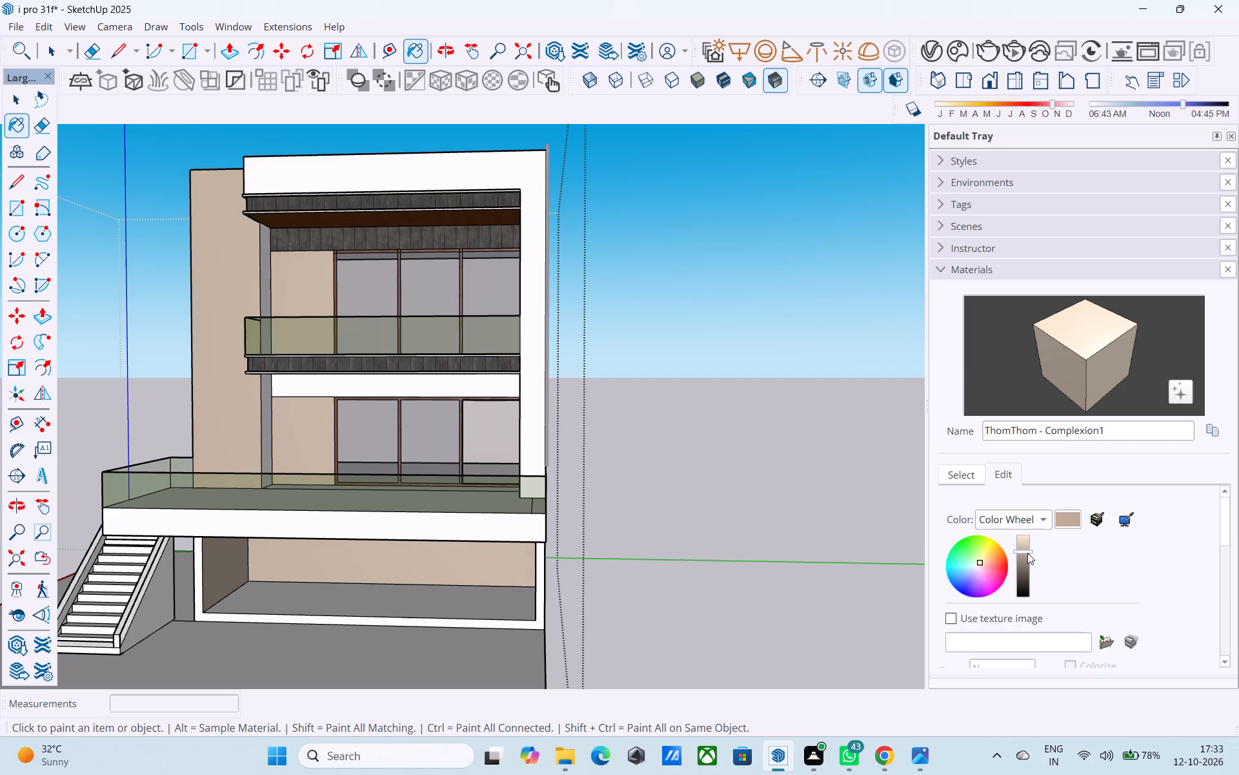
left_click(1022, 550)
scroll(1022, 550, "down", 2)
scroll(1022, 550, "up", 7)
scroll(1020, 546, "down", 1)
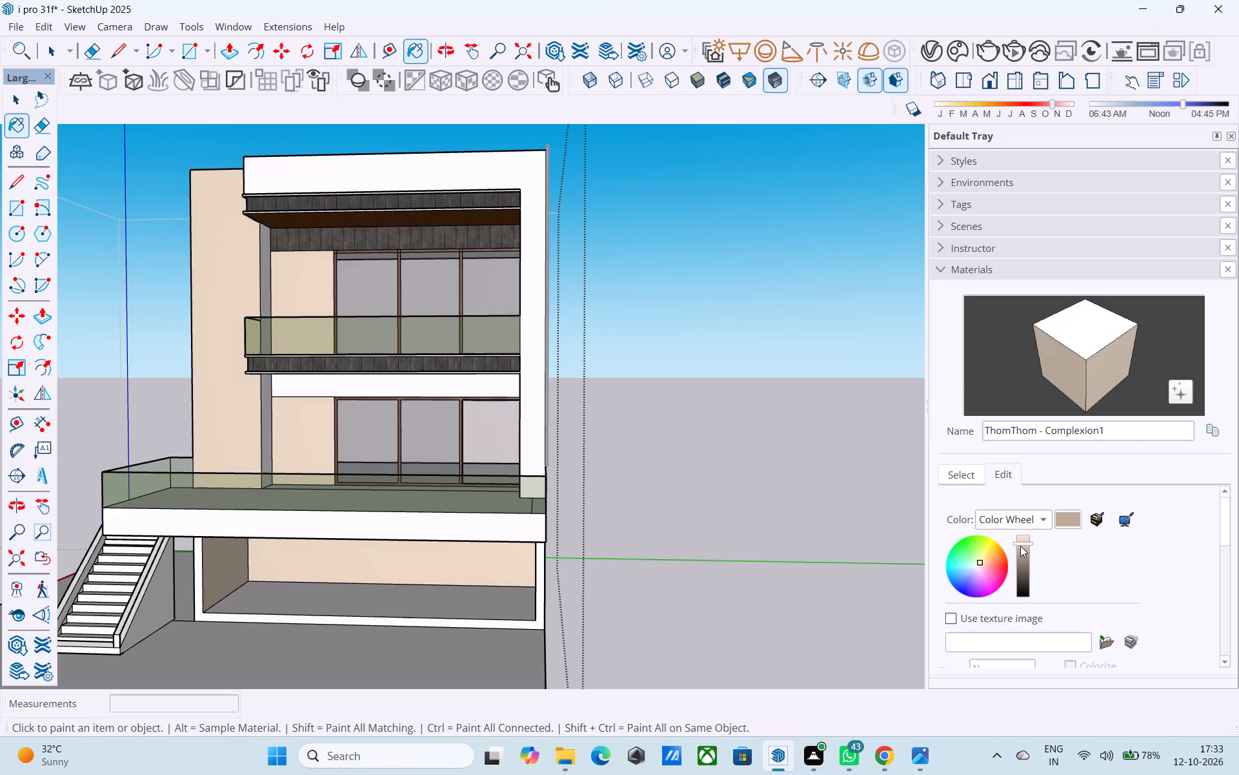
left_click(976, 563)
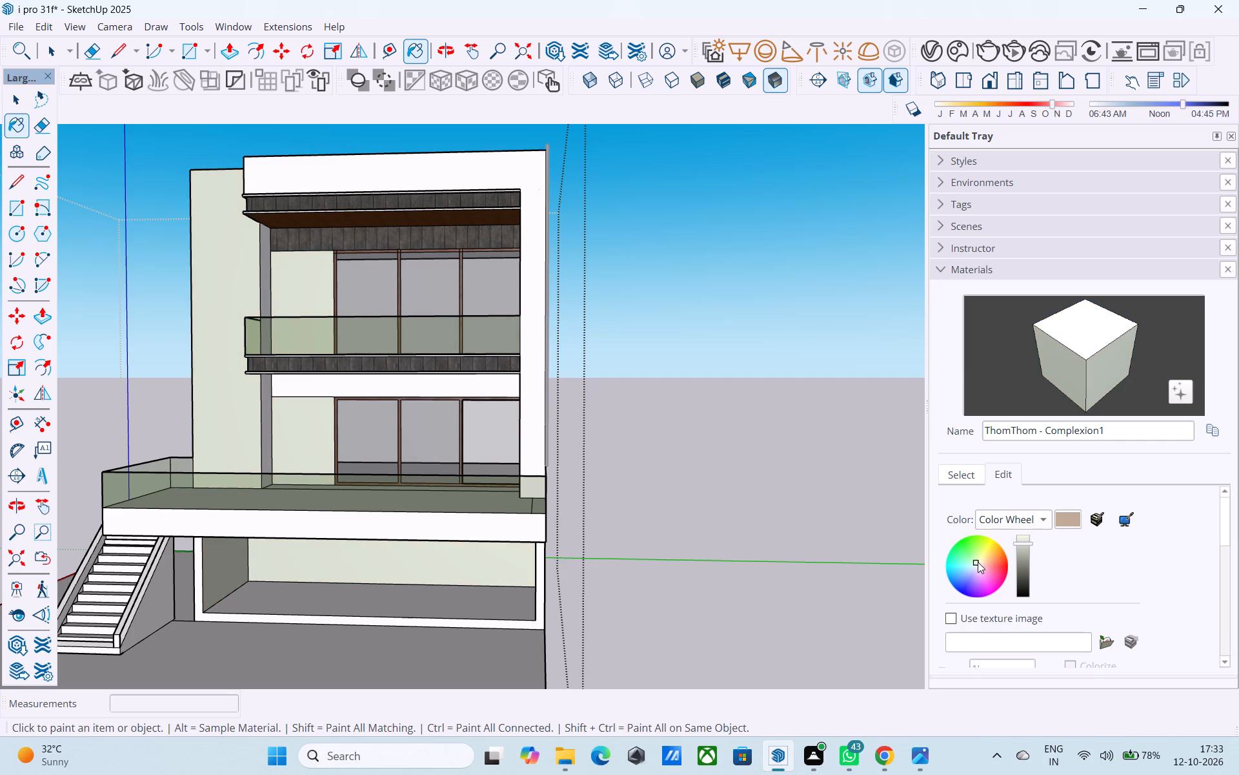
left_click(980, 562)
left_click(980, 562)
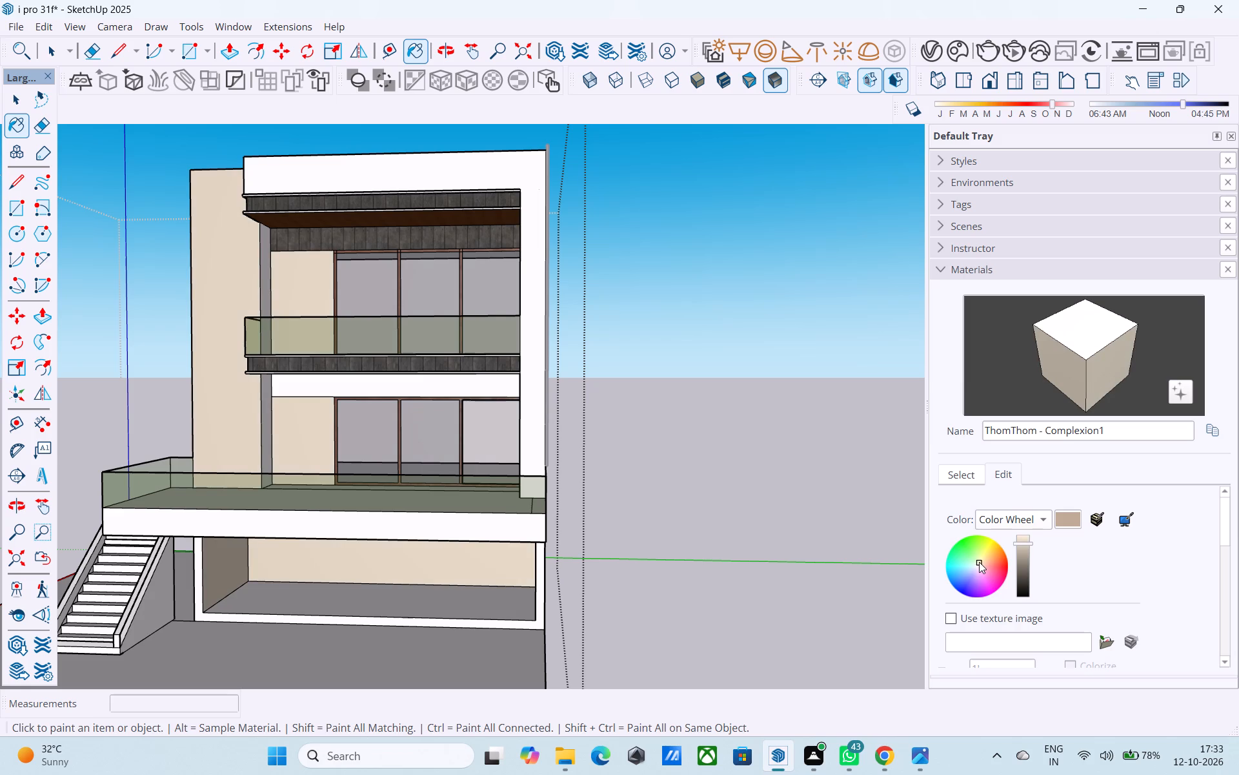
left_click(978, 564)
key("space")
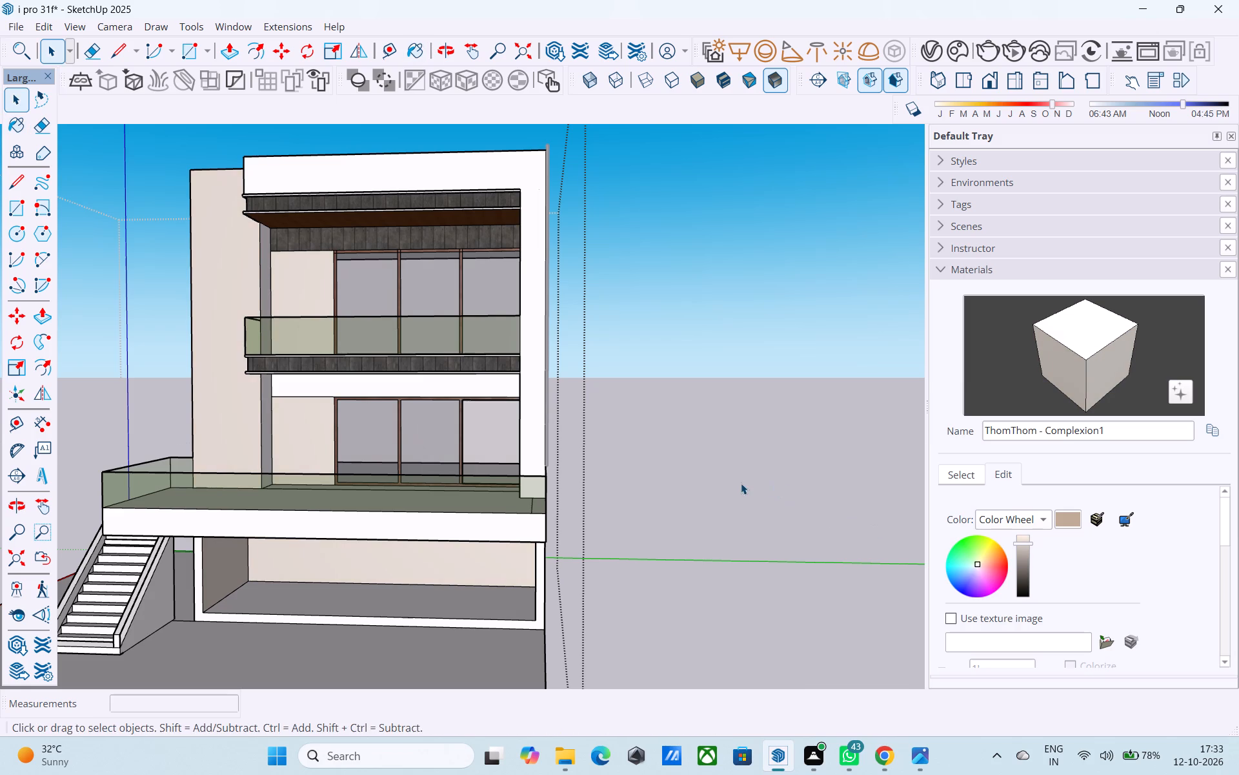
left_click(741, 483)
Open the house group and paint the small side-wall window's frame and inner panel with Wood_Veneer_15_1K.
scroll(590, 480, "down", 4)
middle_click_drag(555, 491, 1029, 539)
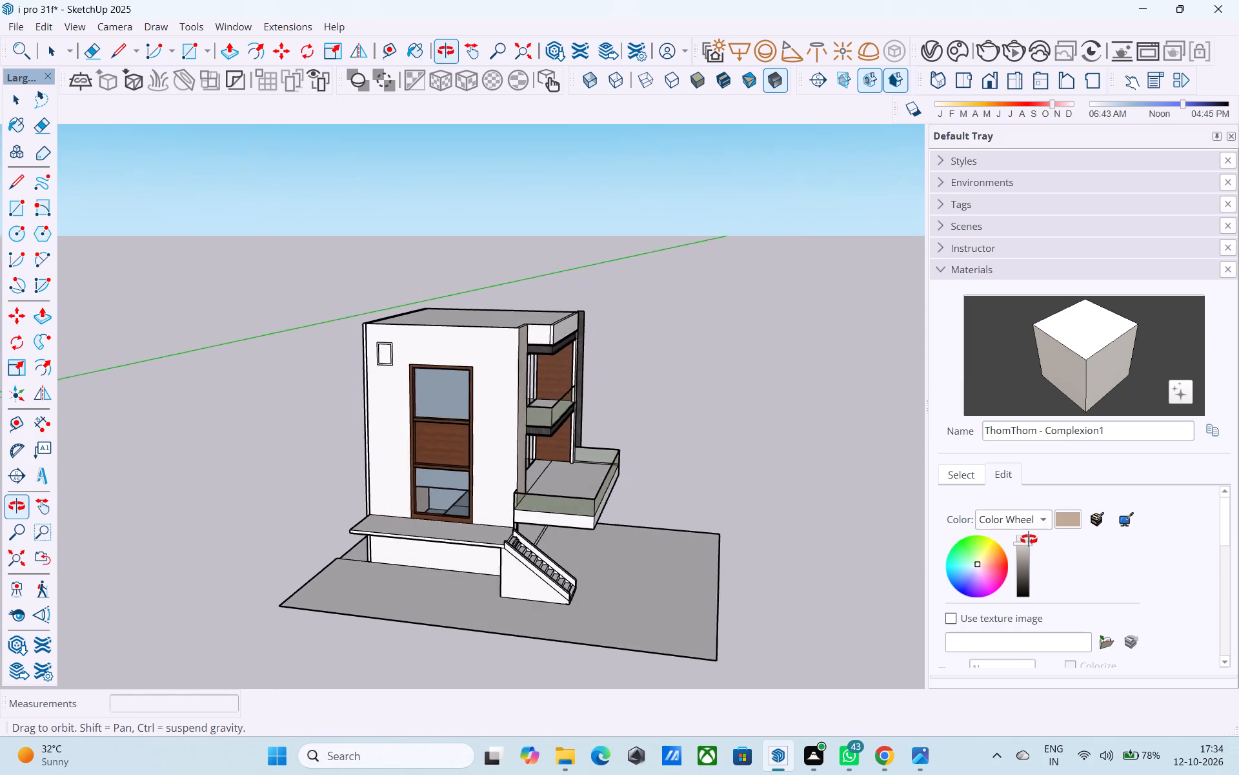
middle_click_drag(1029, 539, 1022, 538)
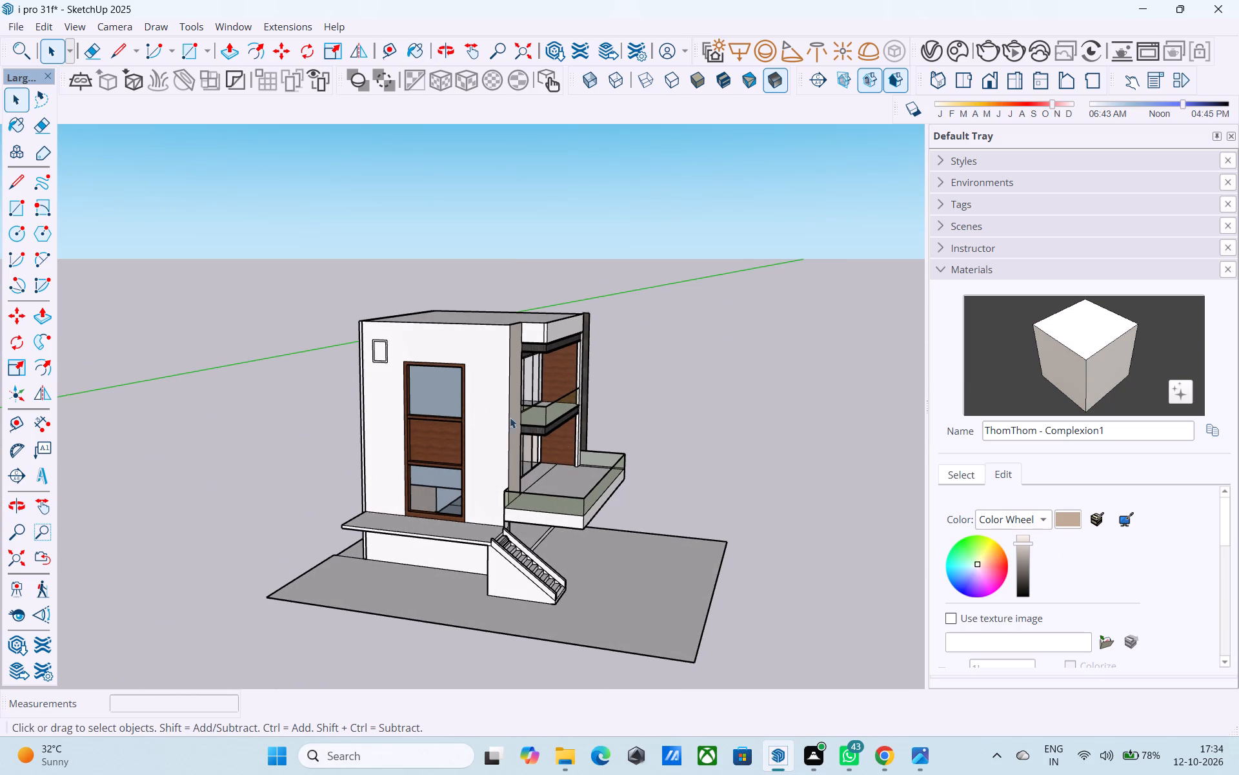
left_click_drag(365, 351, 375, 348)
double_click(385, 346)
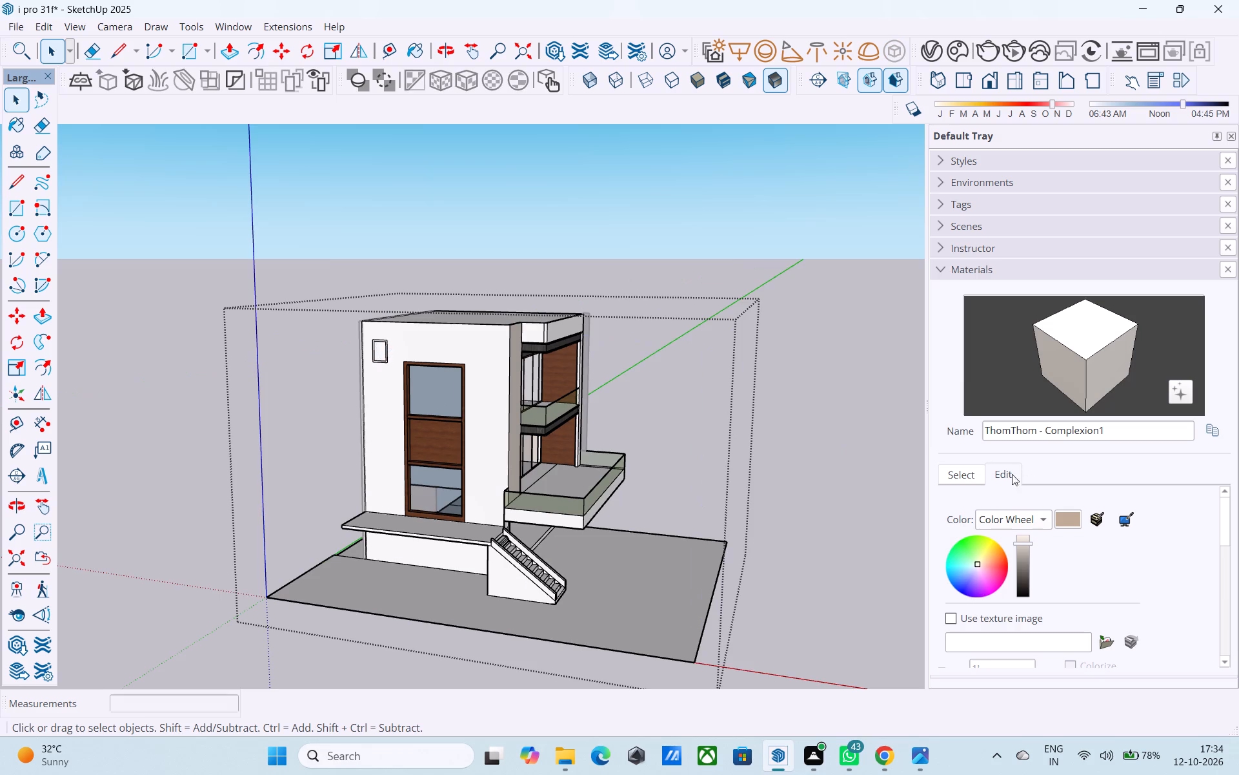
left_click(982, 477)
left_click(1006, 491)
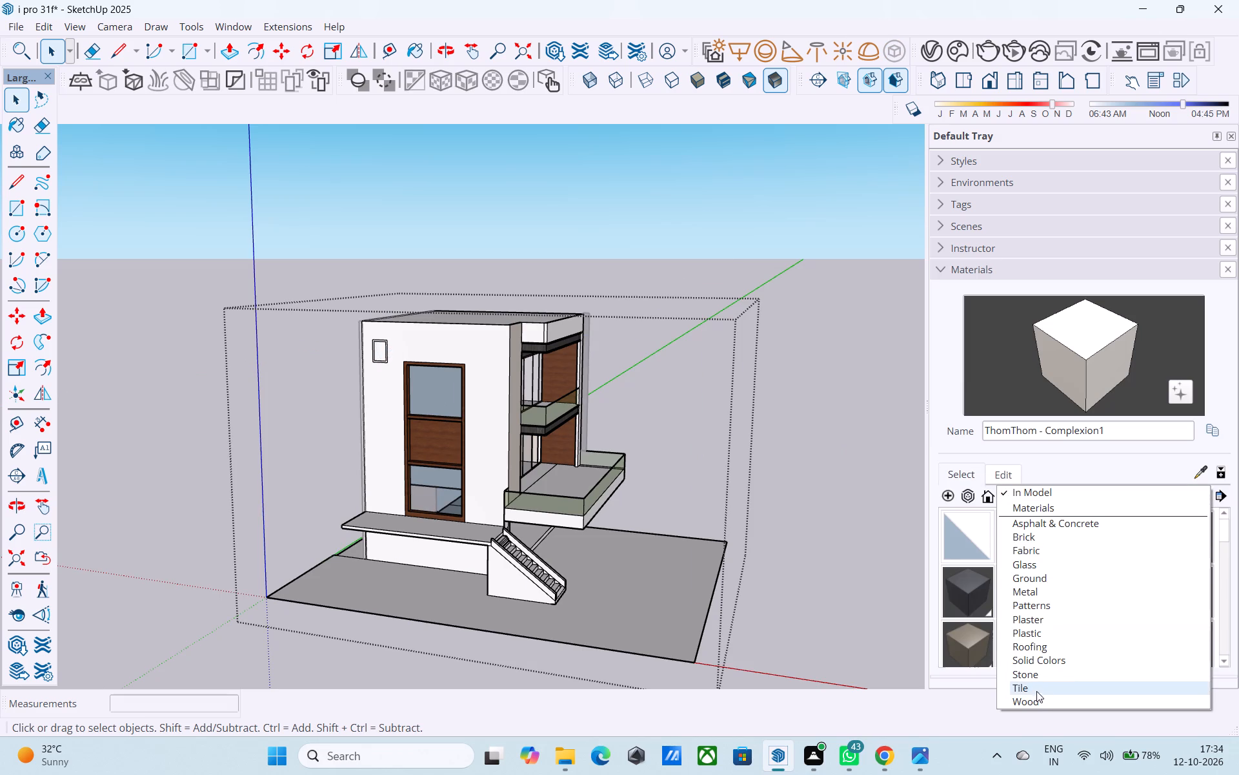
left_click(1041, 697)
left_click(972, 600)
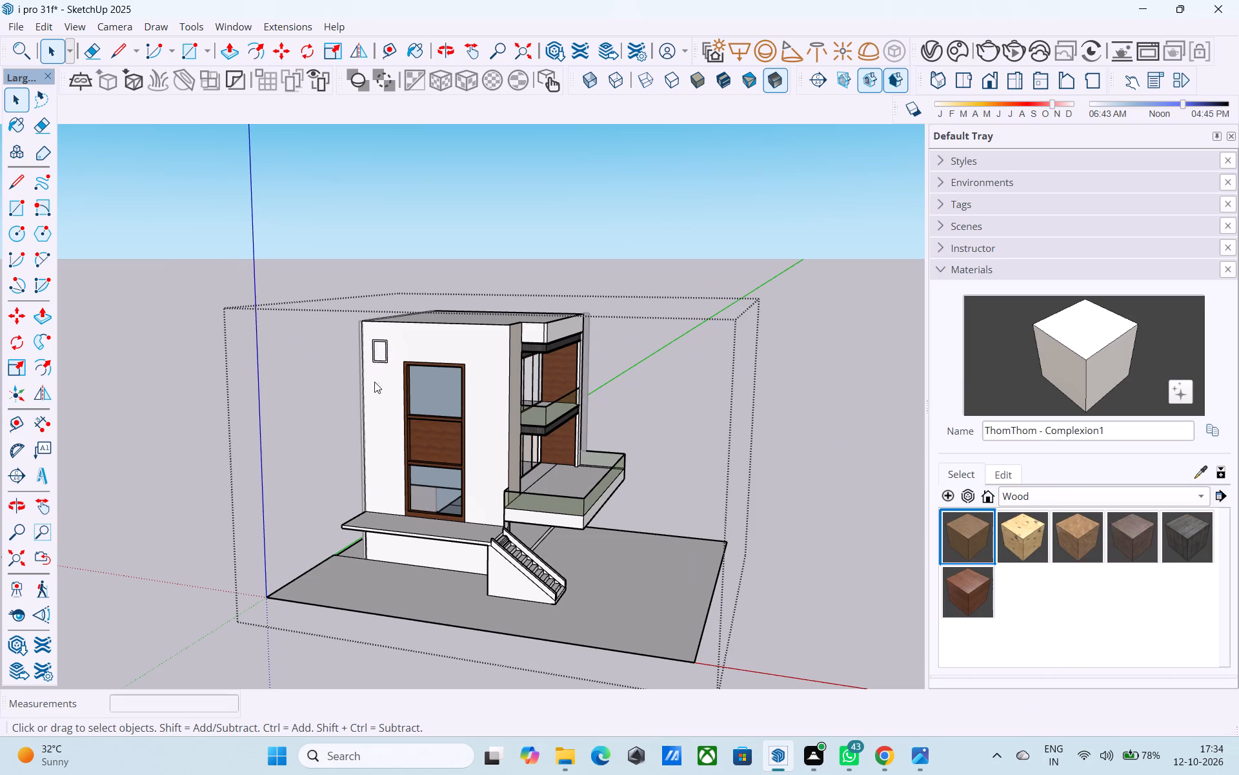
scroll(368, 375, "up", 14)
left_click(387, 321)
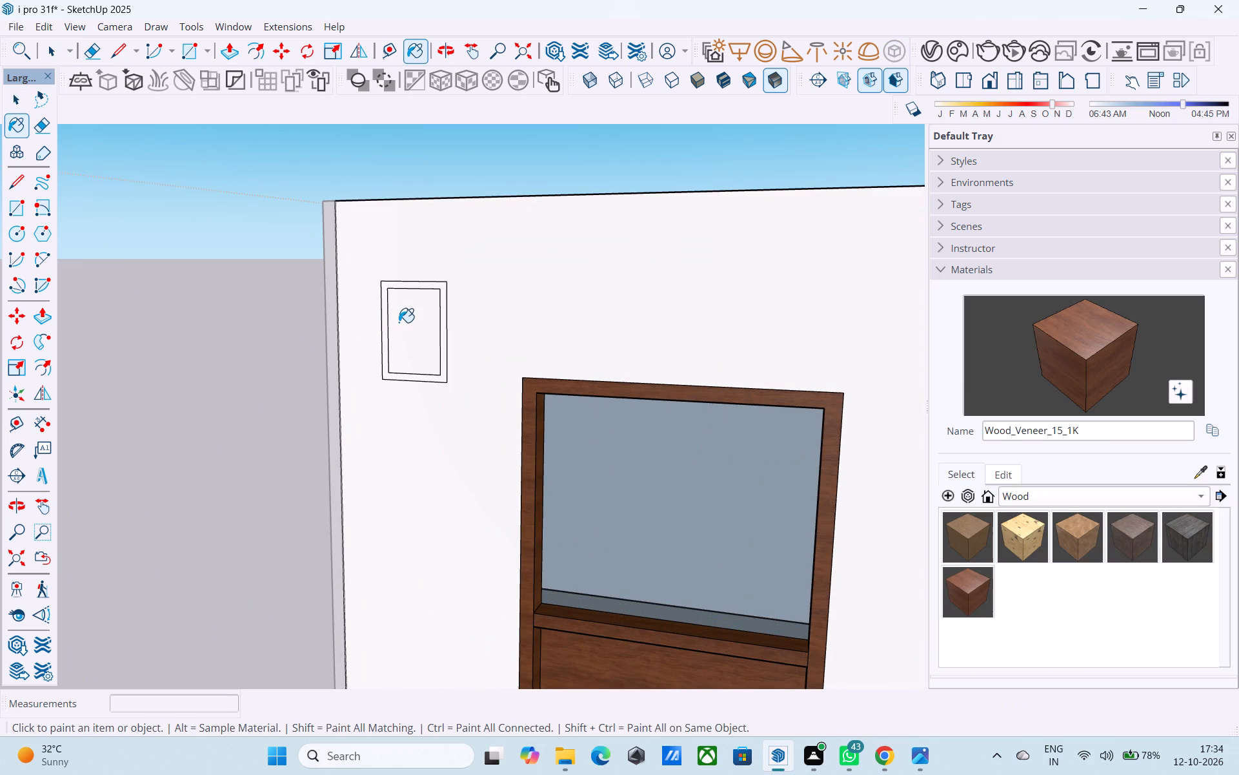
left_click(399, 322)
left_click(385, 309)
Examine the house's finishes from the front, stair side and below, and leave group editing.
scroll(329, 323, "down", 8)
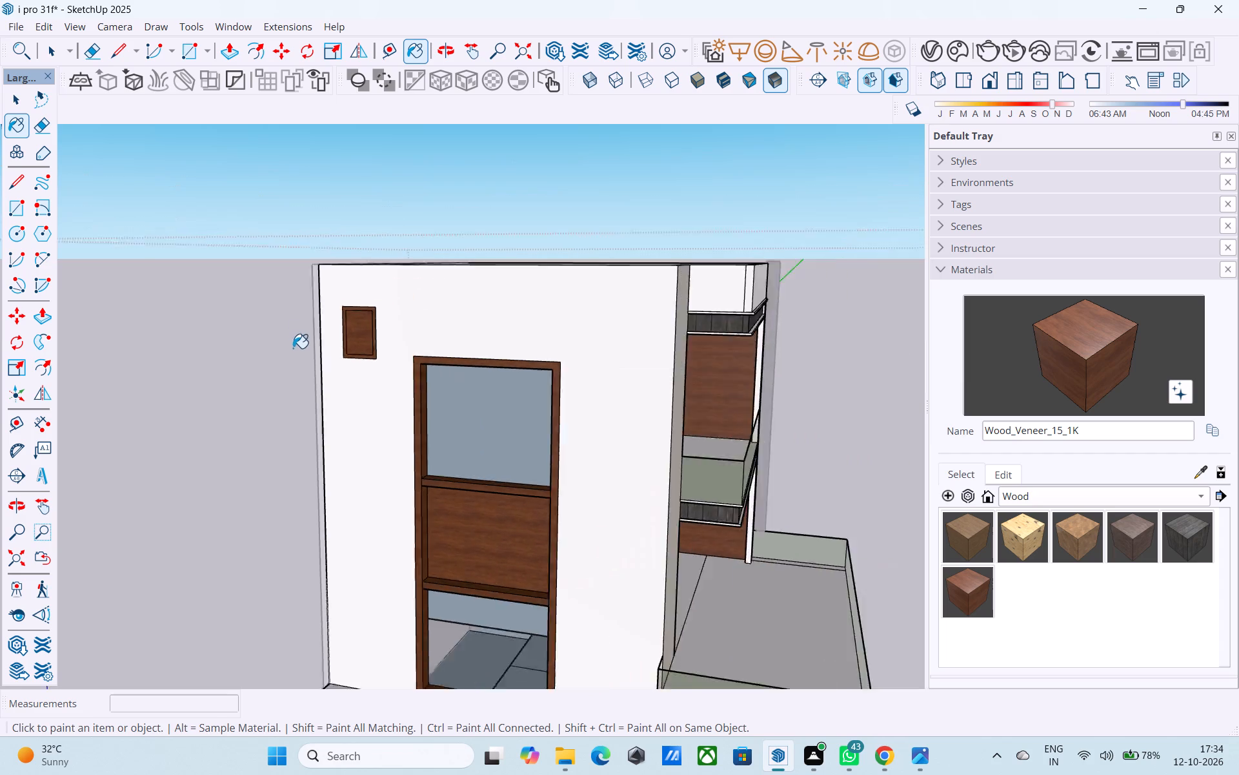
scroll(293, 348, "down", 2)
middle_click_drag(351, 393, 108, 391)
middle_click_drag(549, 373, 416, 374)
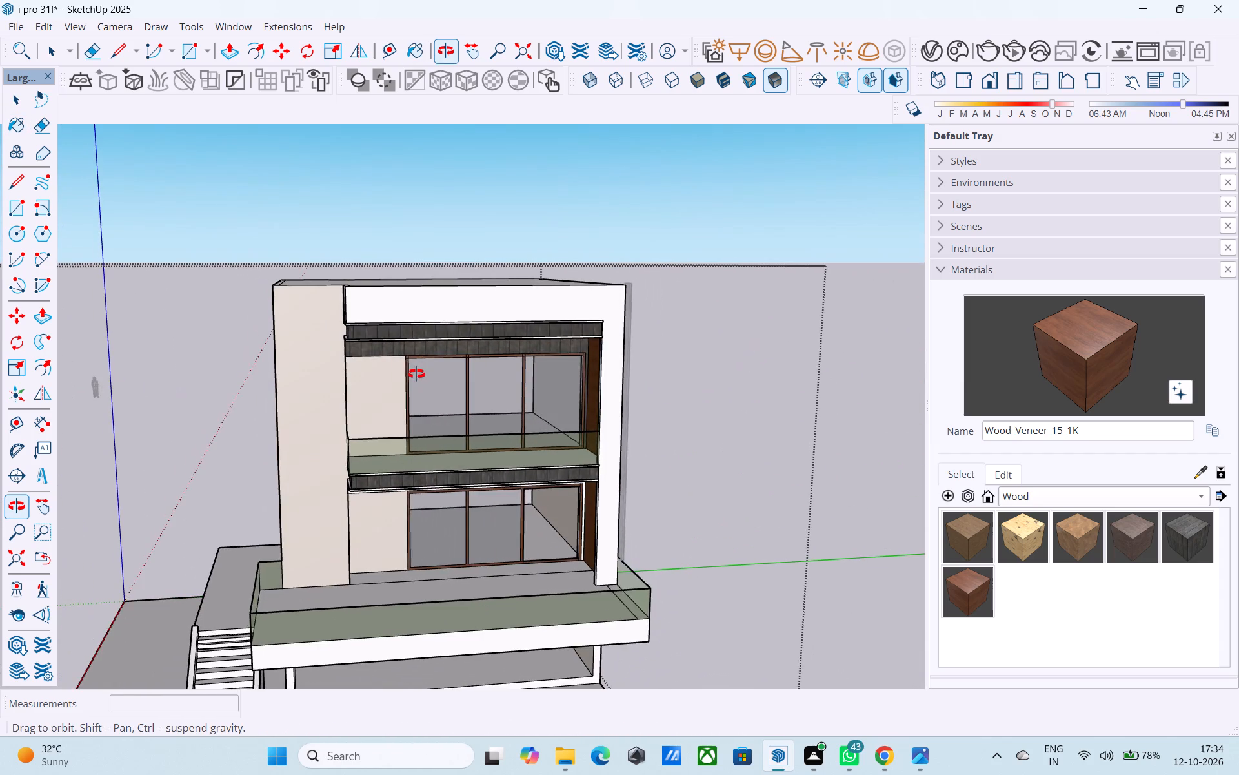
middle_click_drag(416, 374, 461, 333)
key("space")
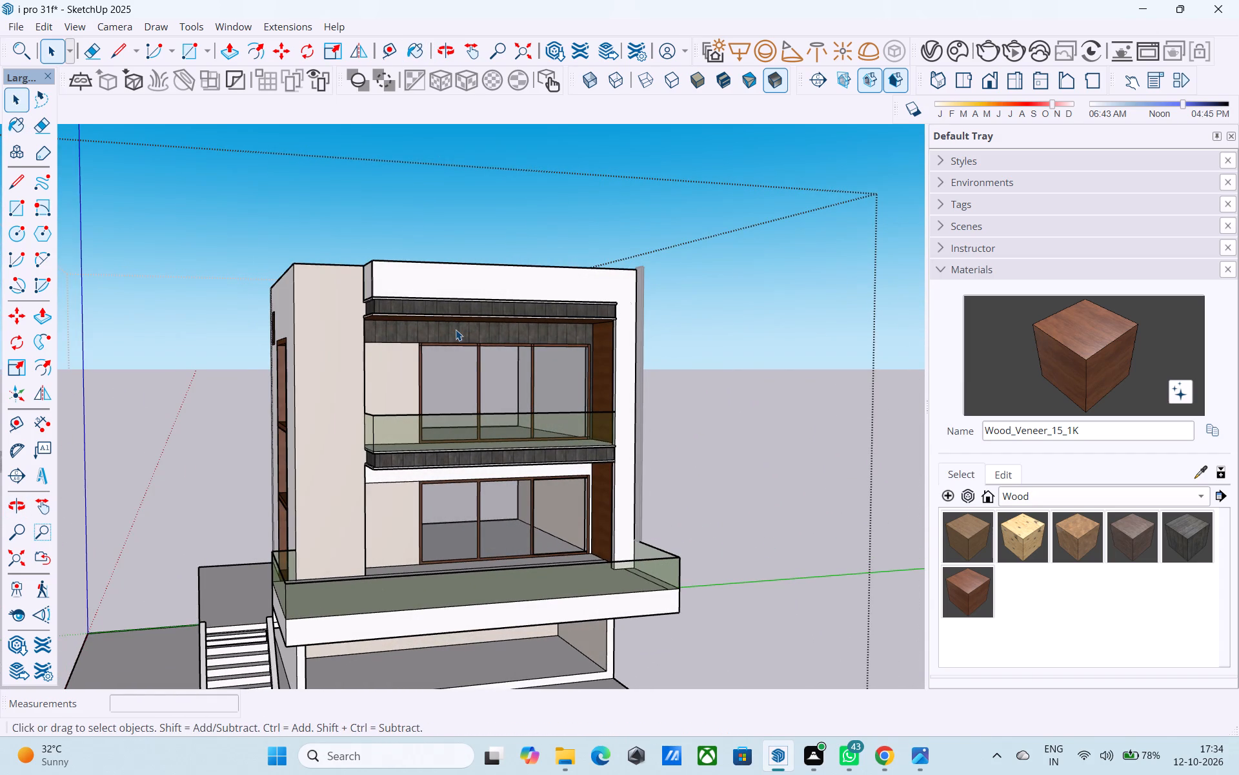
middle_click_drag(491, 373, 632, 270)
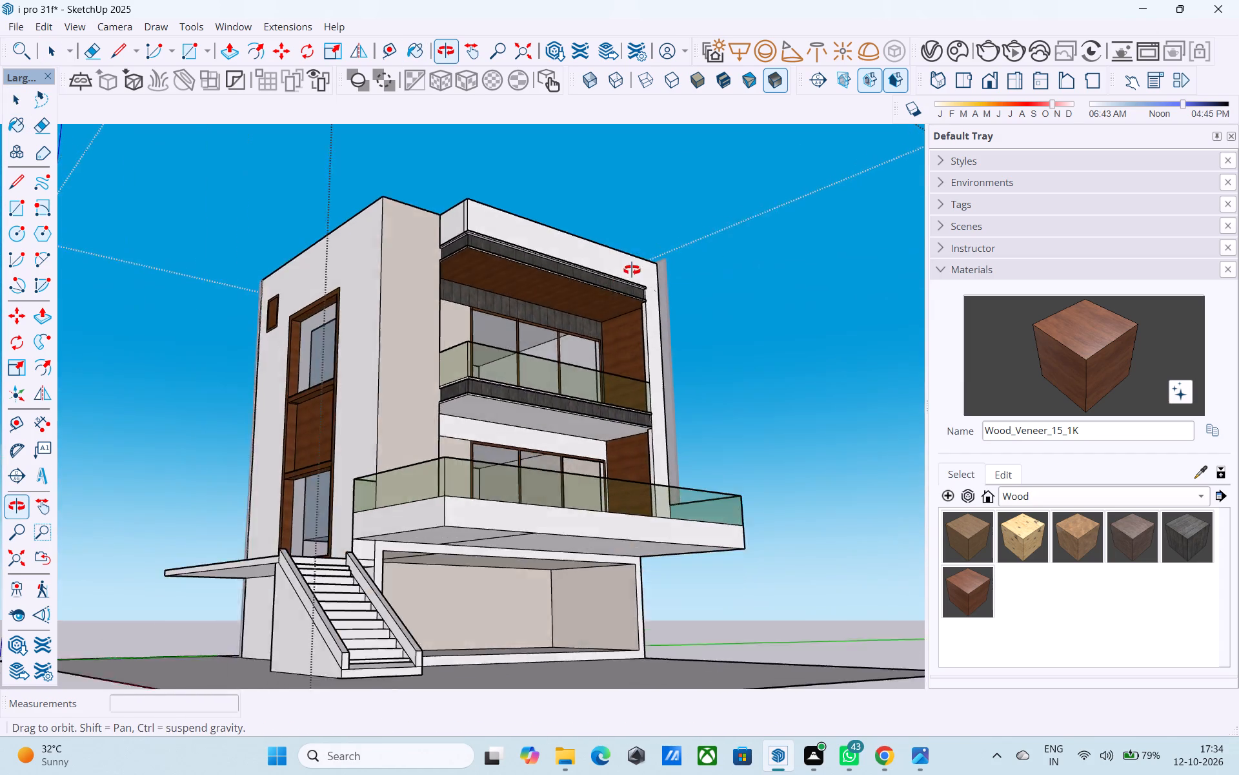
middle_click_drag(632, 270, 636, 263)
scroll(554, 294, "up", 5)
middle_click_drag(548, 298, 654, 308)
scroll(561, 293, "down", 9)
middle_click_drag(557, 420, 473, 476)
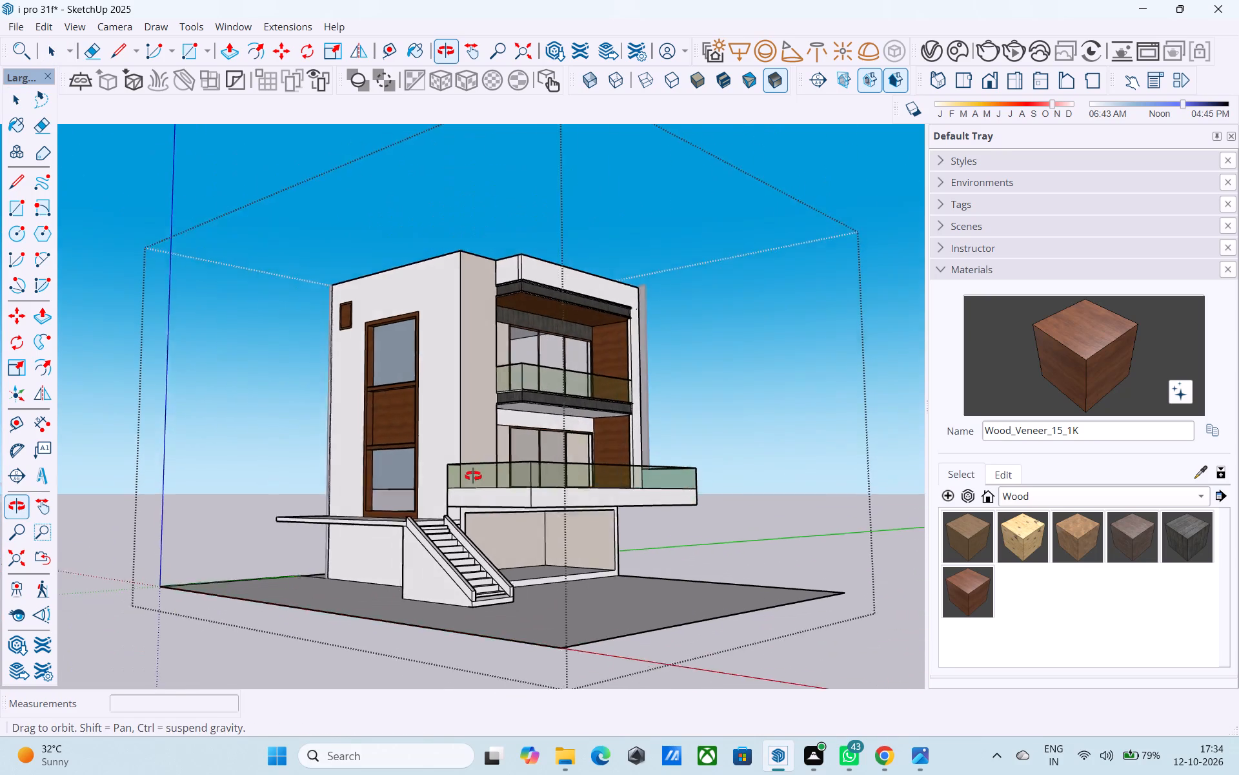
middle_click_drag(473, 476, 468, 477)
scroll(457, 479, "down", 2)
middle_click_drag(457, 479, 232, 541)
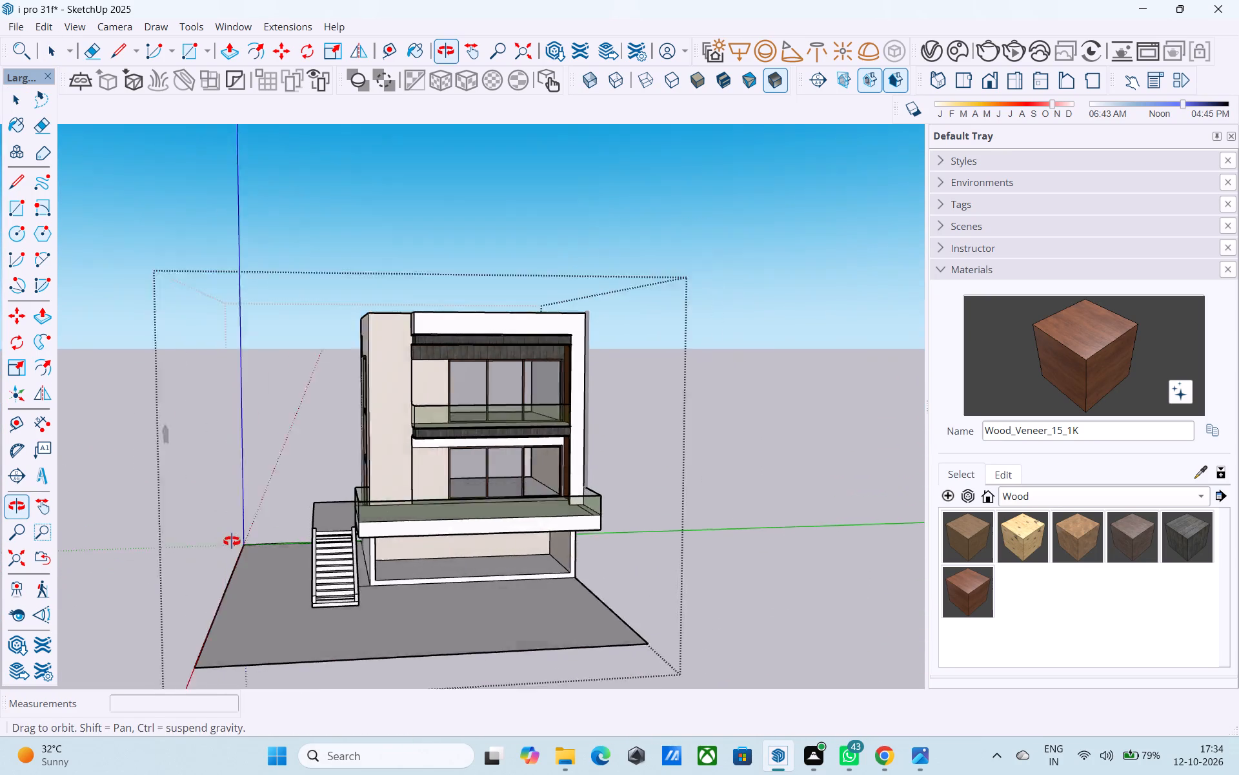
middle_click_drag(232, 541, 231, 544)
left_click(704, 344)
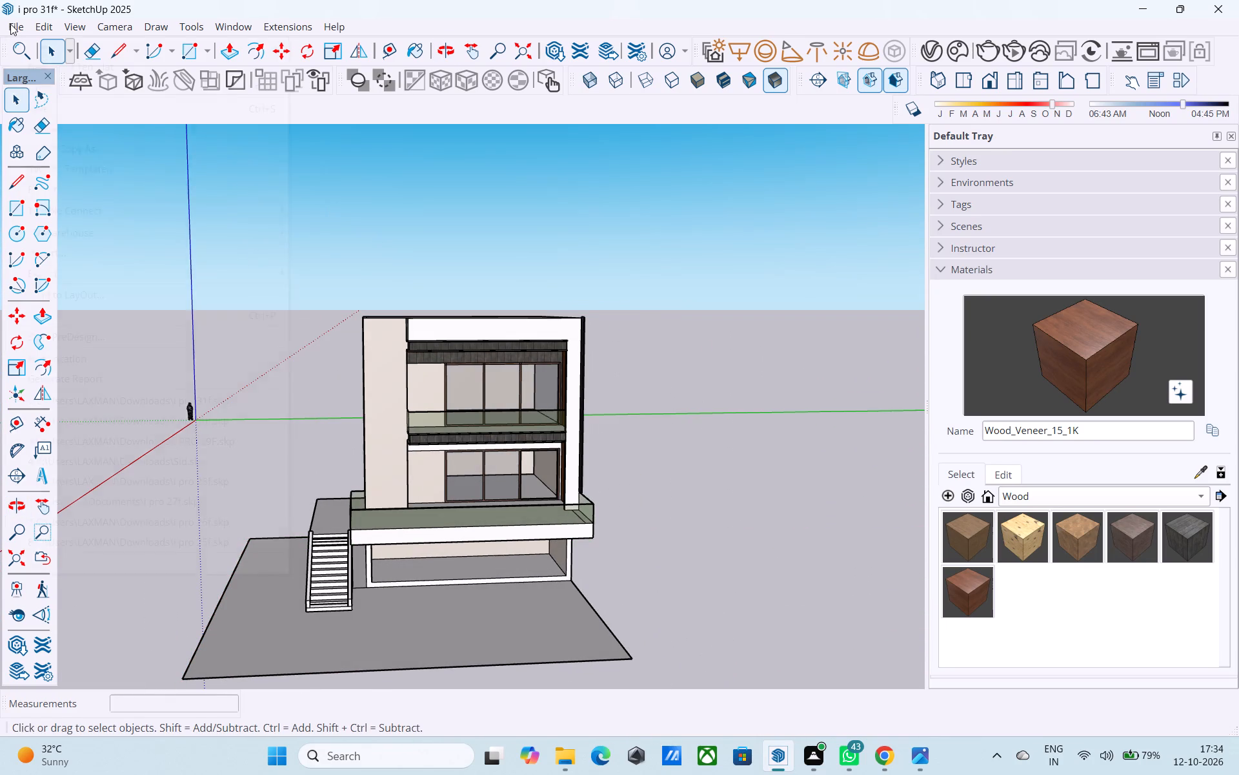
Import the Group_1 (1) ornamental grass model and place it at the terrace's stair-side corner beside the front wall strip.
left_click(10, 24)
left_click(35, 247)
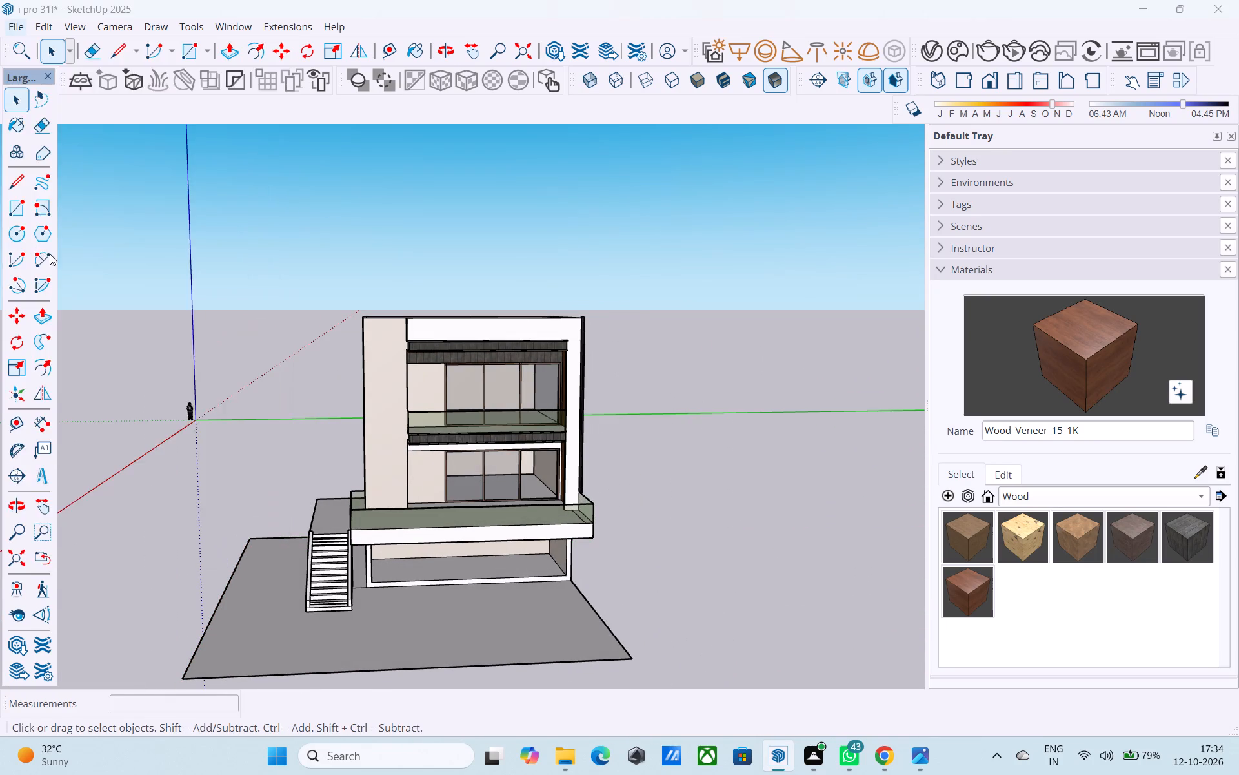
scroll(157, 333, "down", 4)
left_click(494, 375)
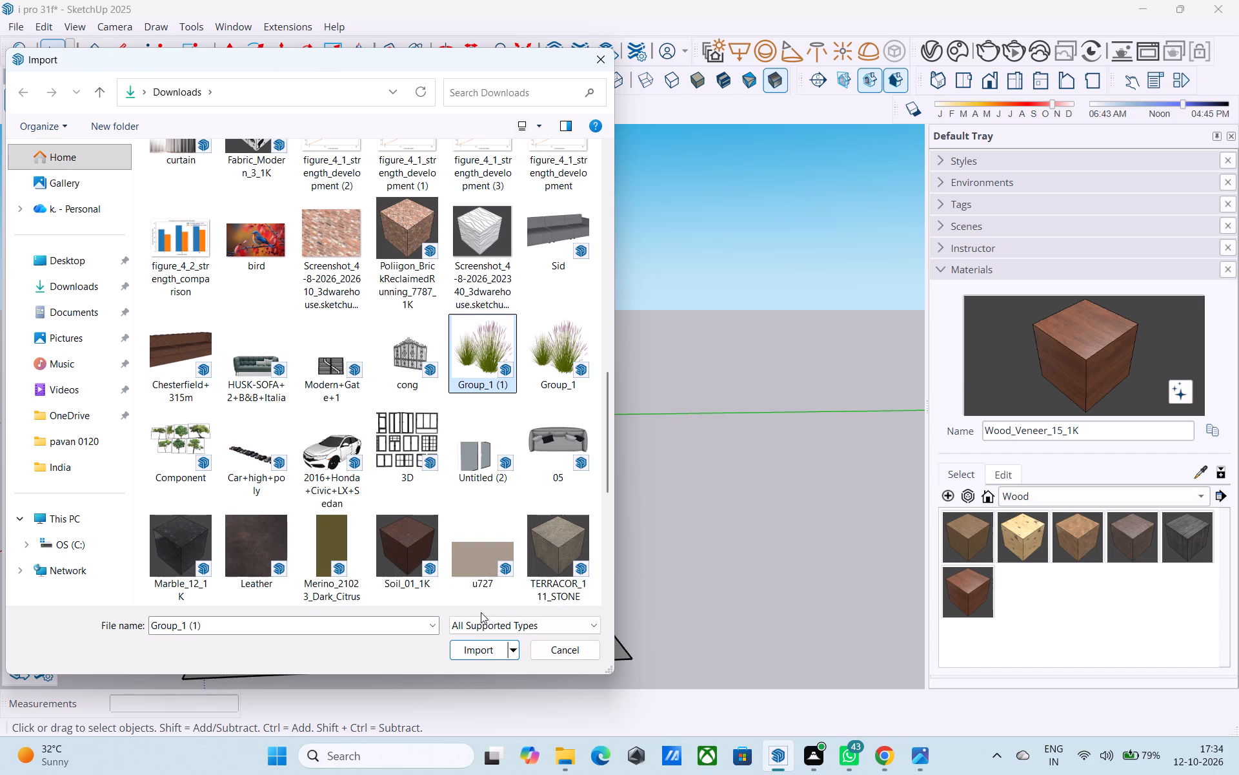
left_click(483, 654)
scroll(443, 495, "down", 6)
middle_click_drag(440, 490, 439, 604)
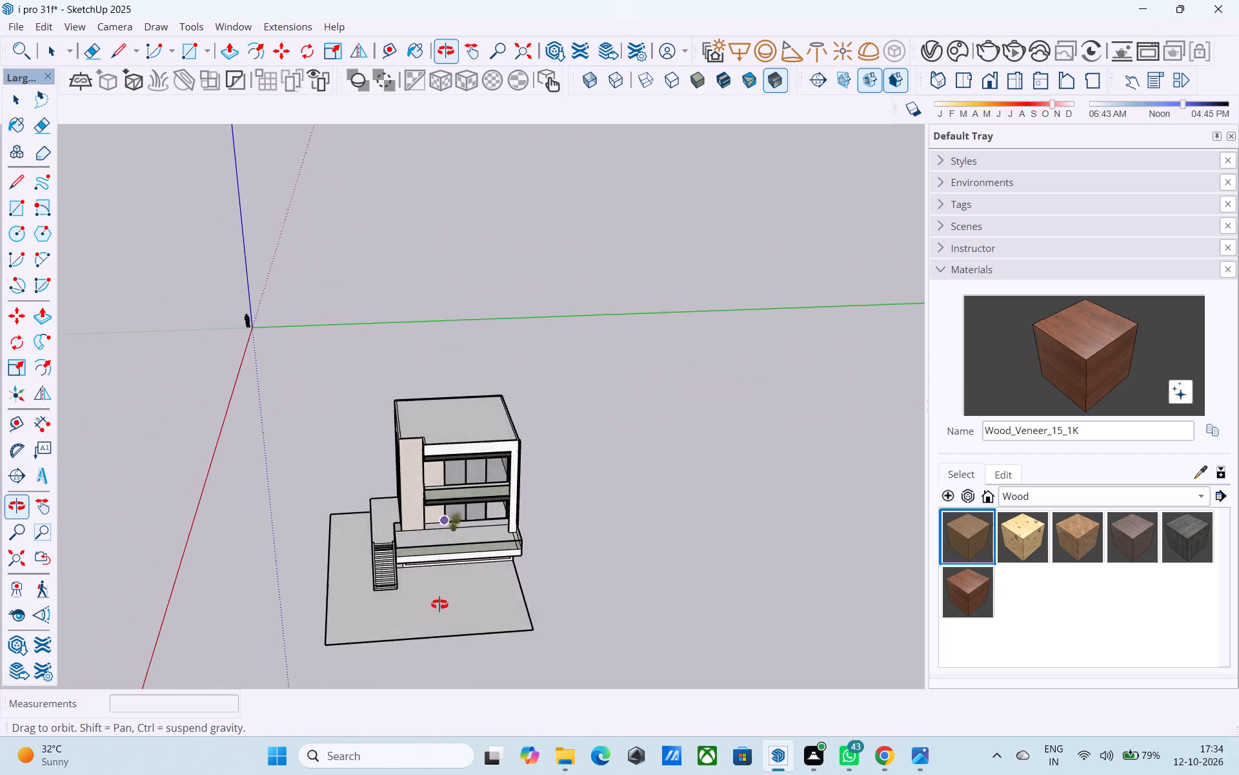
middle_click_drag(439, 604, 437, 590)
scroll(439, 604, "up", 11)
scroll(479, 440, "up", 1)
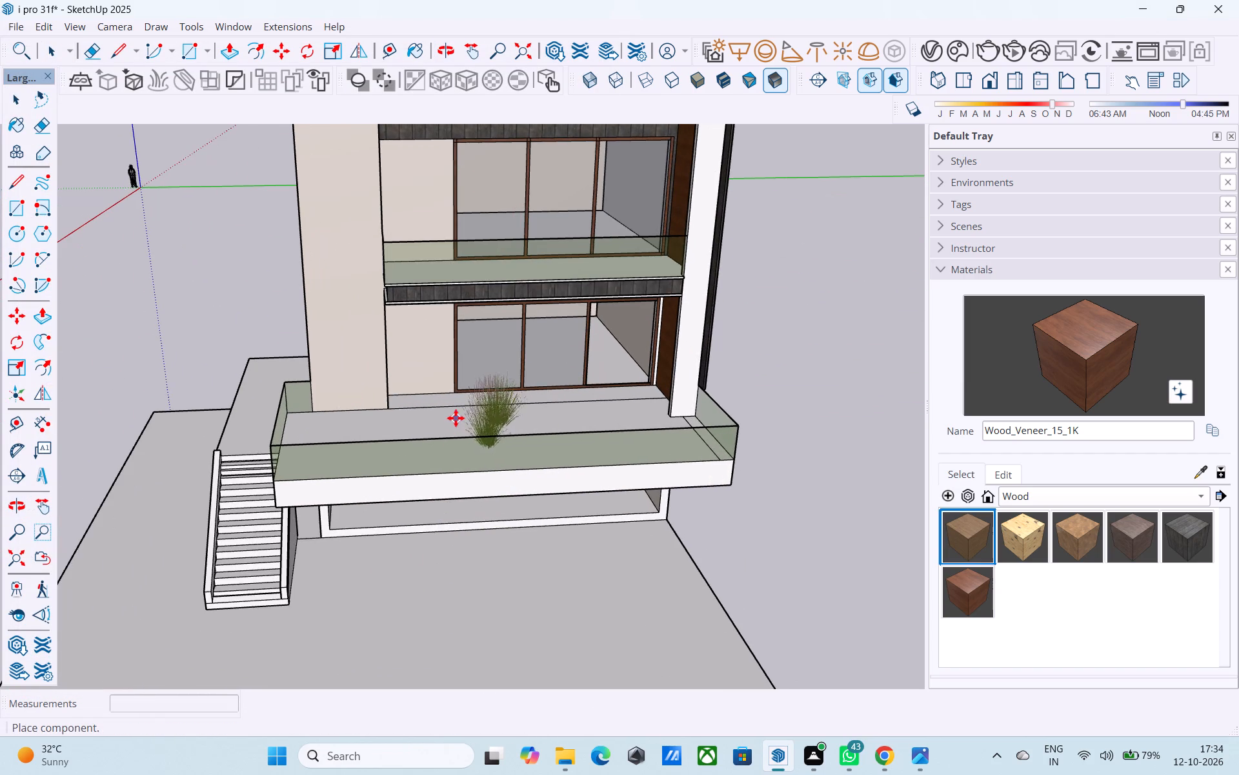
scroll(456, 418, "down", 1)
middle_click_drag(456, 418, 584, 469, "shift")
middle_click_drag(392, 457, 406, 499)
scroll(406, 499, "up", 5, "shift")
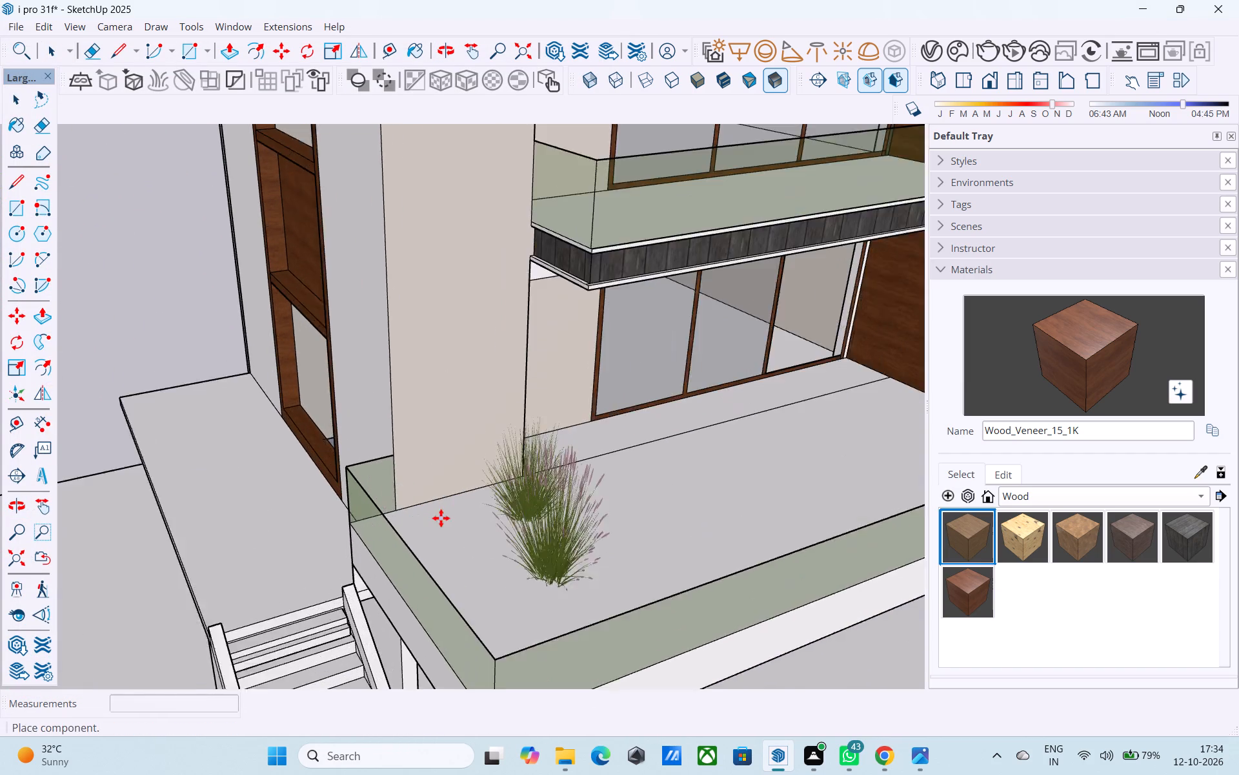
scroll(441, 518, "up", 4, "shift")
middle_click_drag(435, 520, 558, 453)
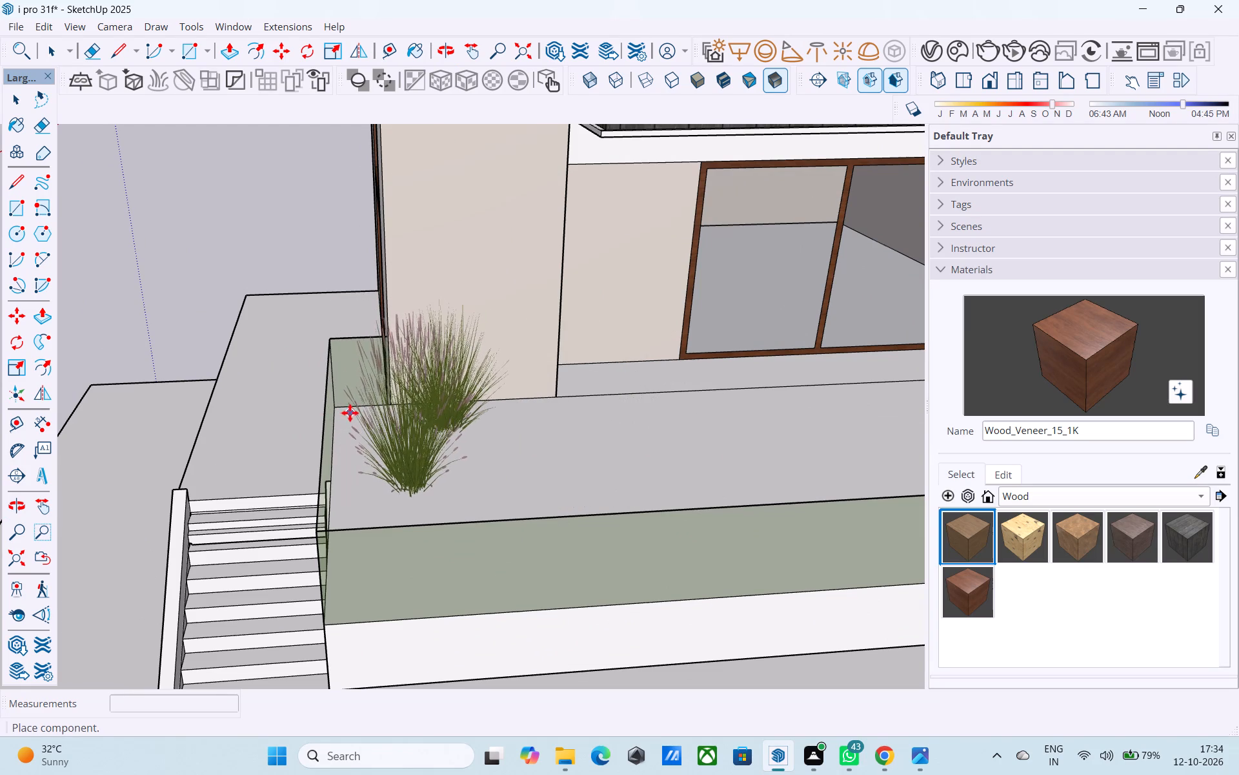
left_click(348, 409)
Scale the grass plant down in depth and to about 0.43 along the green axis to fit the terrace corner.
middle_click_drag(356, 416, 554, 465)
key("s")
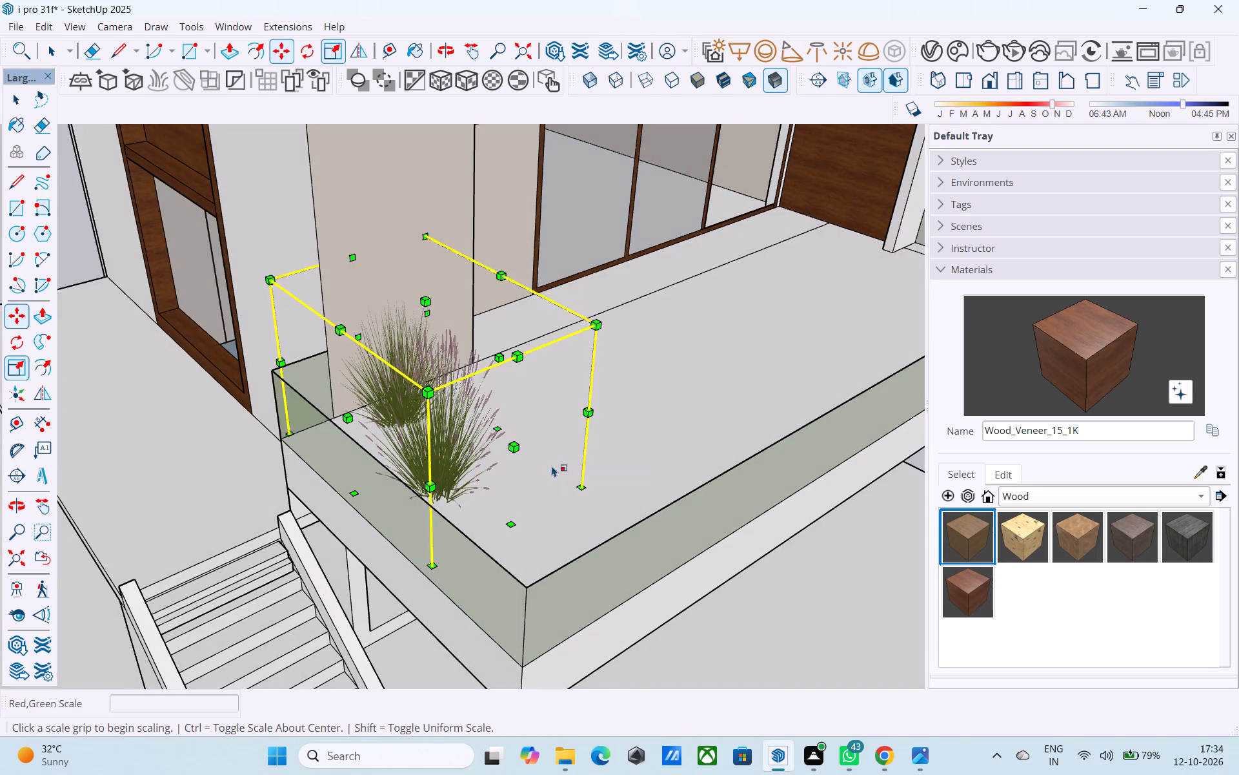
scroll(552, 464, "up", 1)
left_click_drag(515, 442, 365, 402)
middle_click_drag(374, 401, 227, 493)
middle_click_drag(244, 480, 286, 512, "shift")
scroll(348, 470, "up", 4)
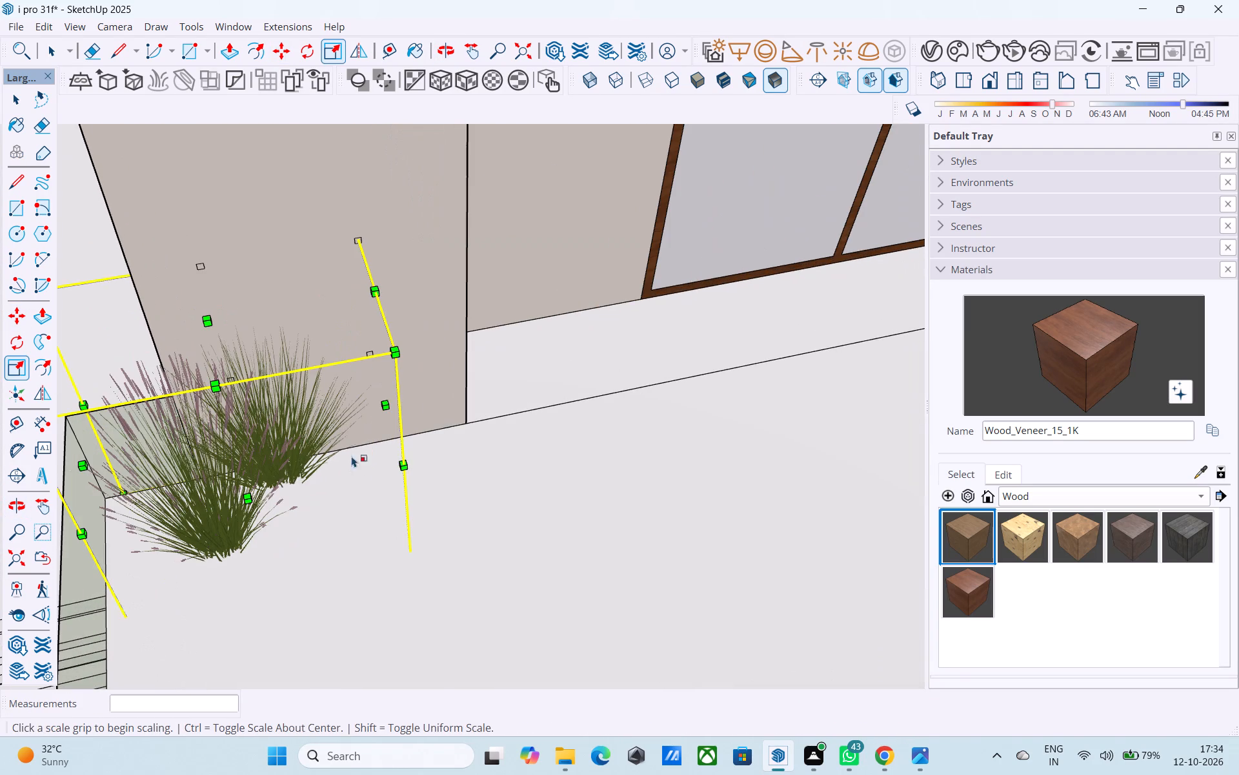
left_click_drag(385, 405, 204, 393)
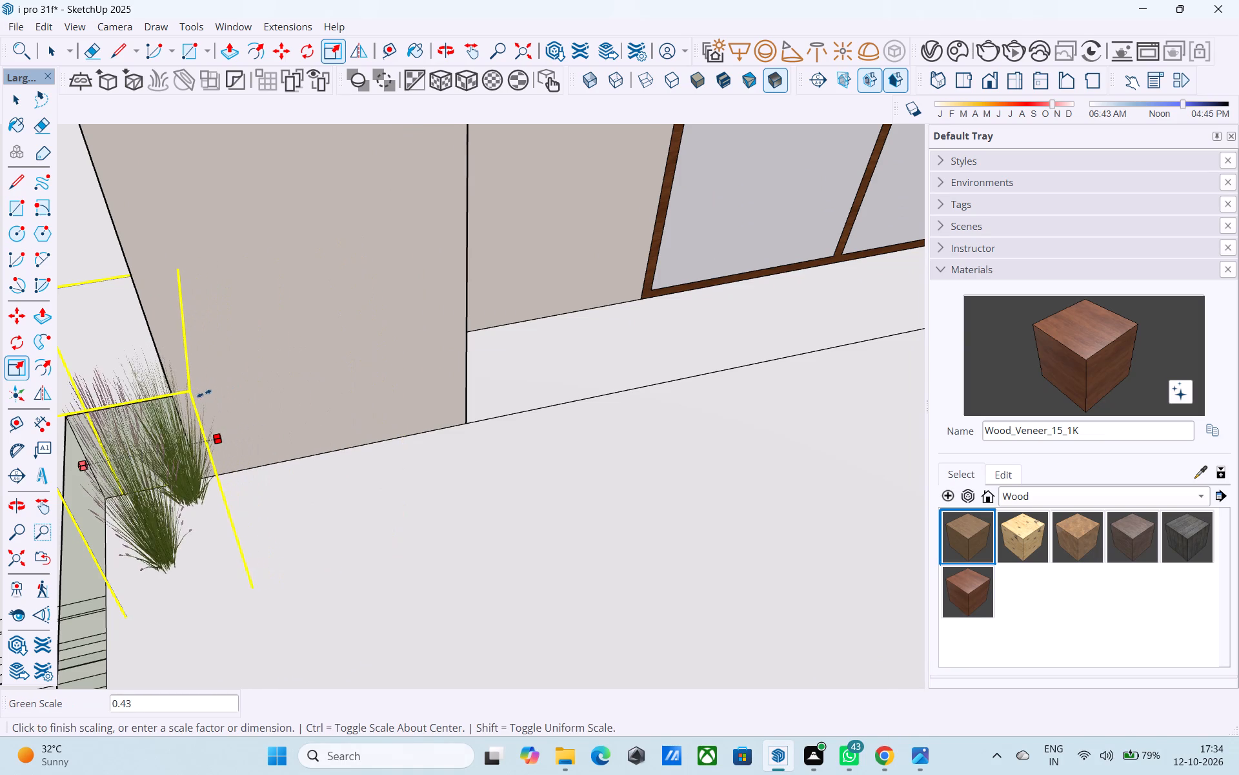
middle_click_drag(209, 397, 347, 296)
scroll(347, 296, "down", 7)
Scale the grass plant's height down slightly.
middle_click_drag(374, 424, 352, 420)
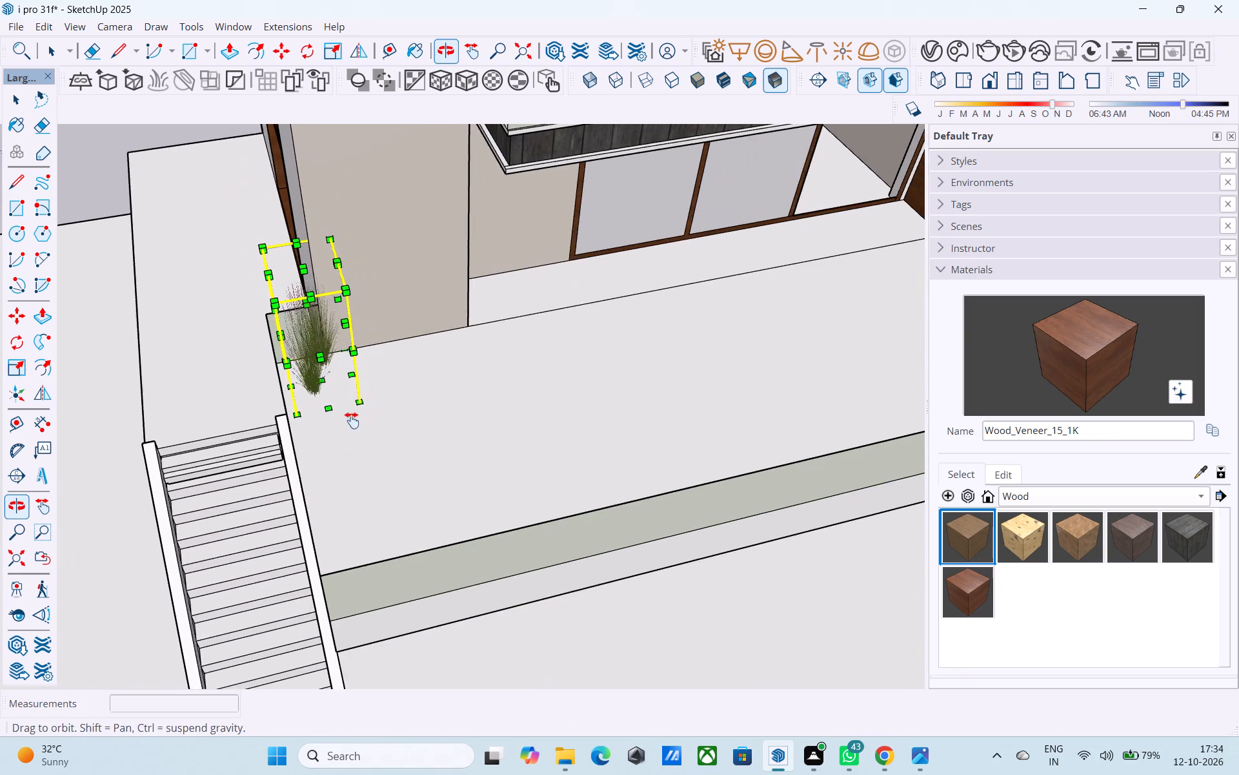
middle_click_drag(352, 420, 350, 420)
middle_click_drag(334, 372, 538, 347)
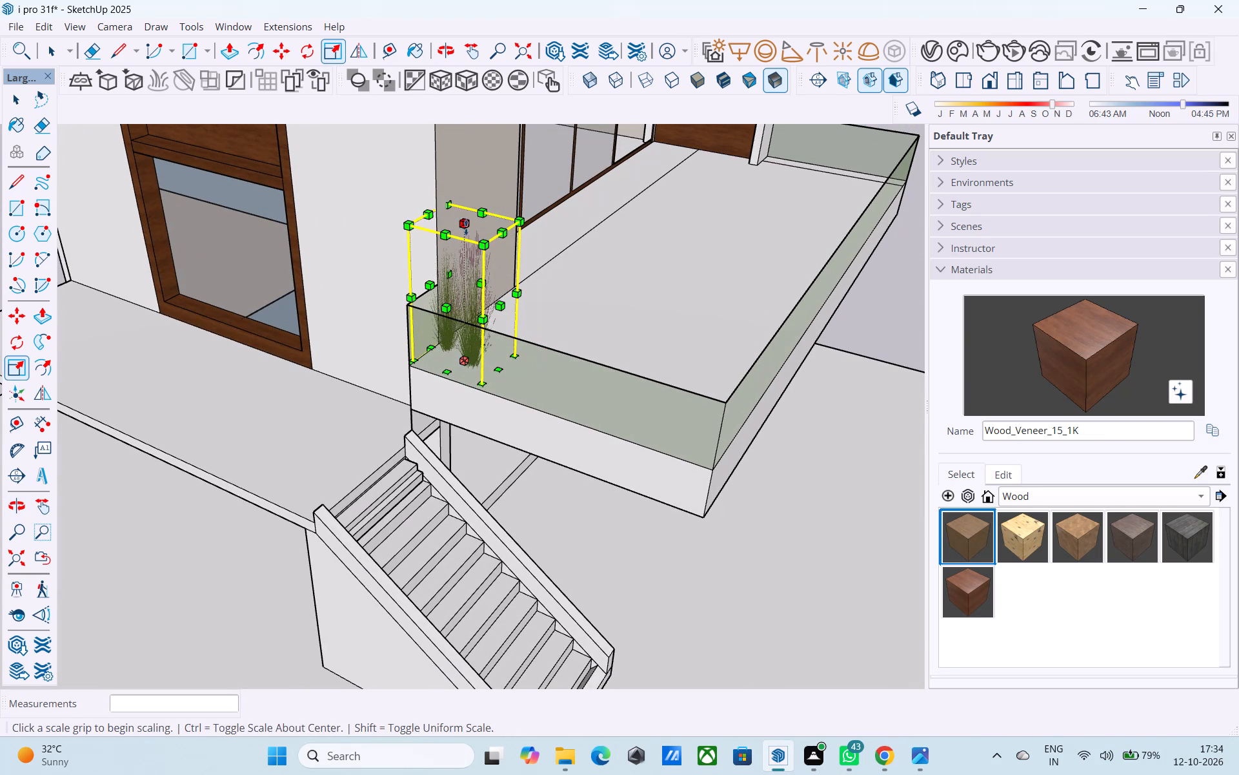
left_click_drag(461, 219, 460, 237)
middle_click_drag(525, 301, 505, 298)
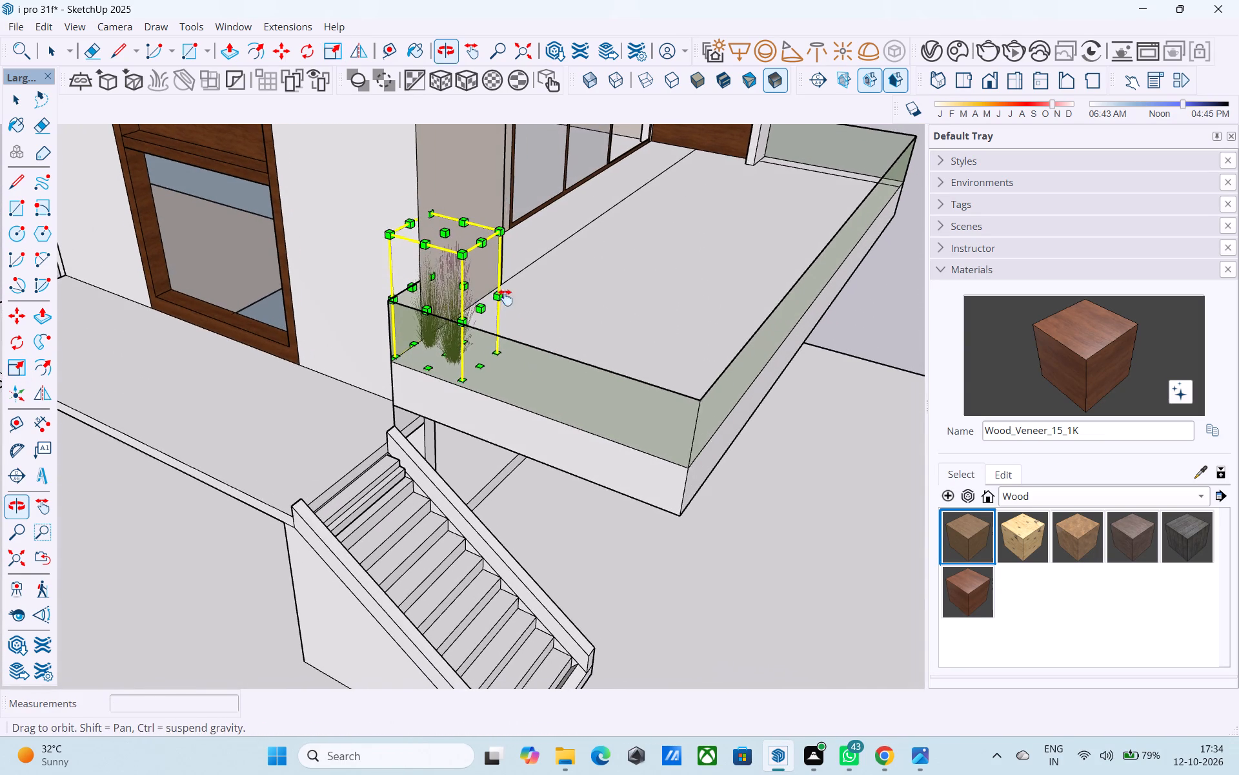
Place three copies of the grass plant in a row along the terrace's stair-side railing, the first about 3' 2" from the original.
middle_click_drag(505, 298, 483, 301)
key("m")
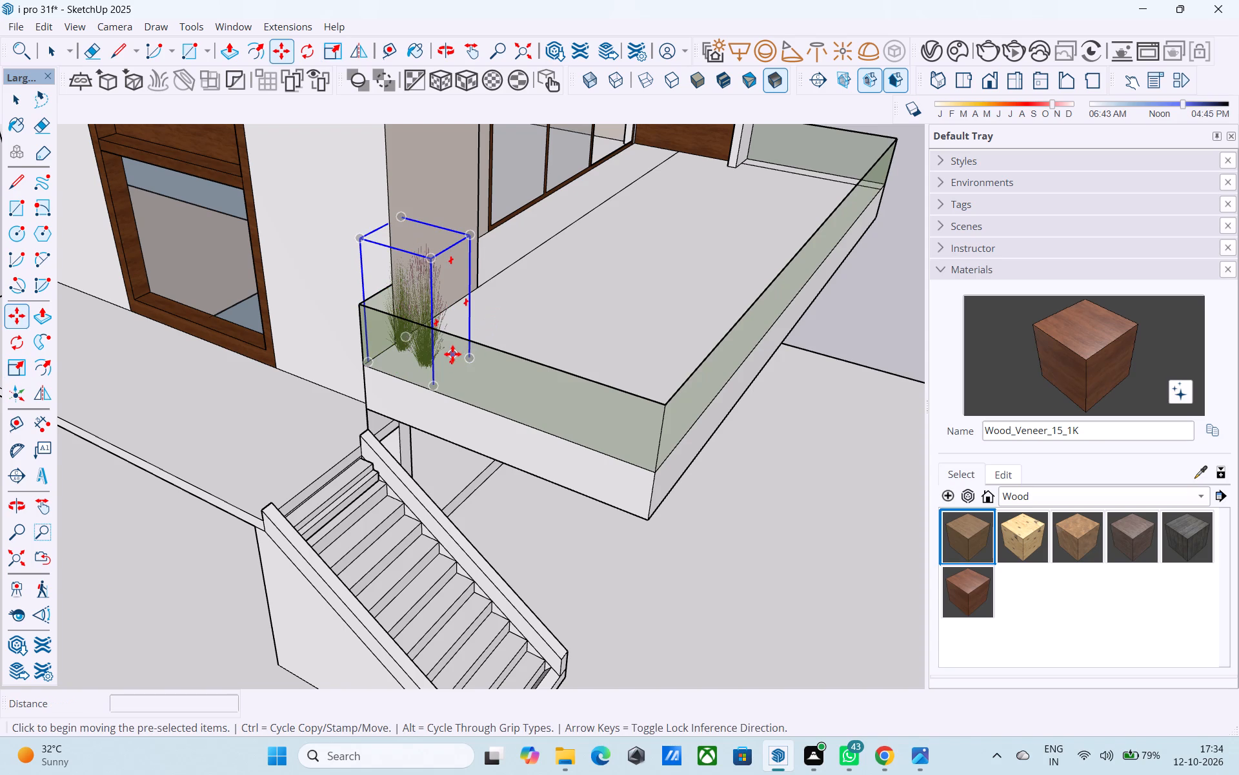
left_click(361, 362)
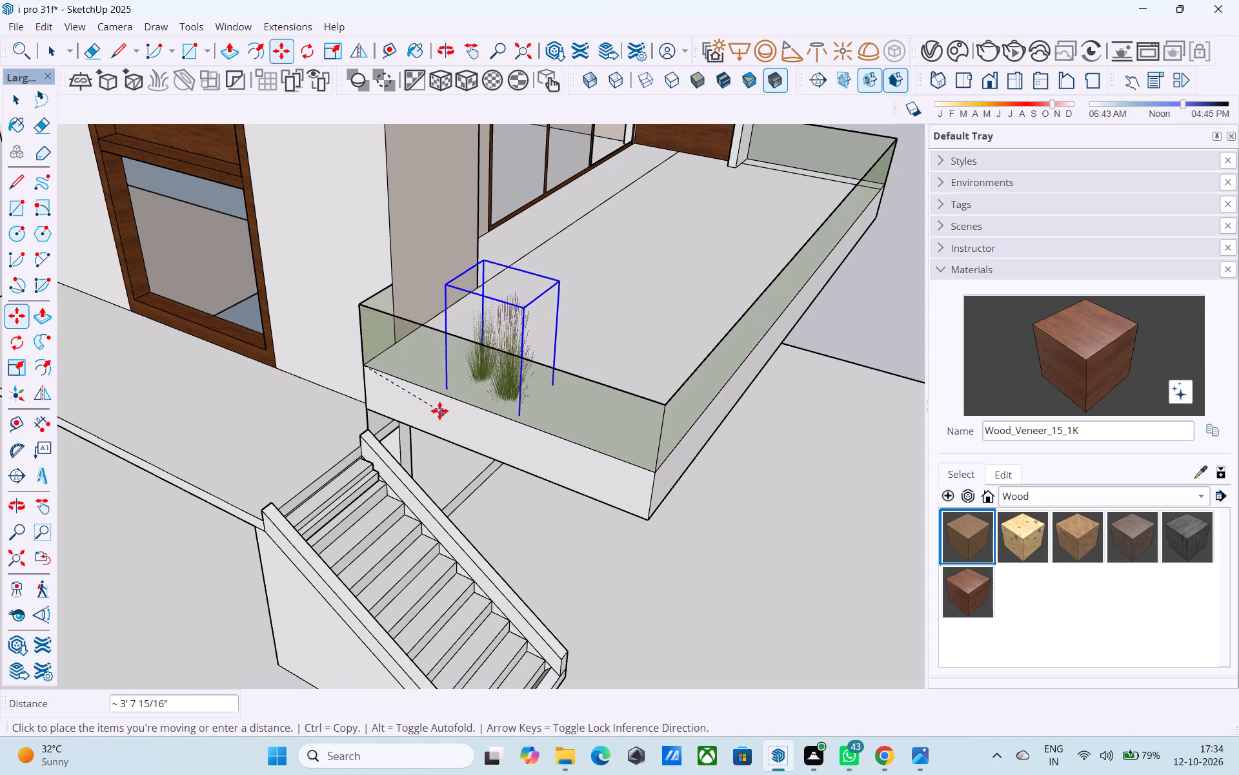
left_click(430, 392)
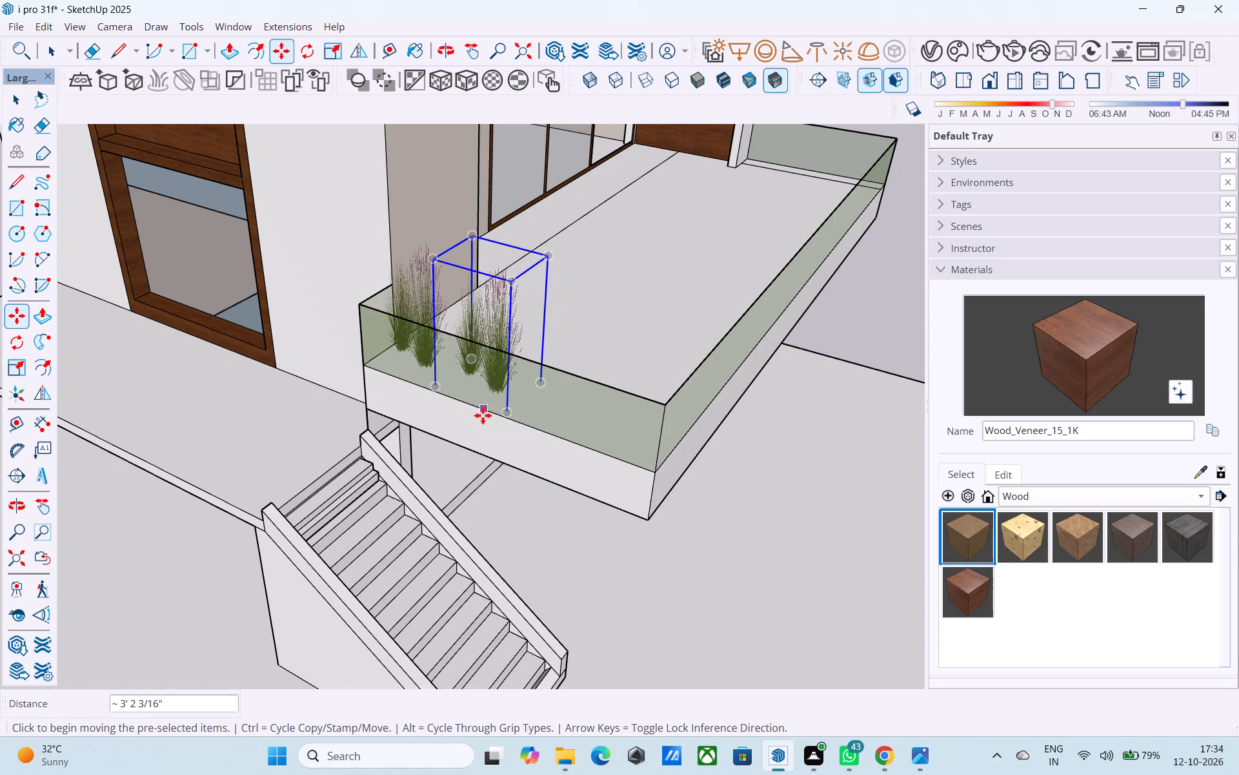
key("m")
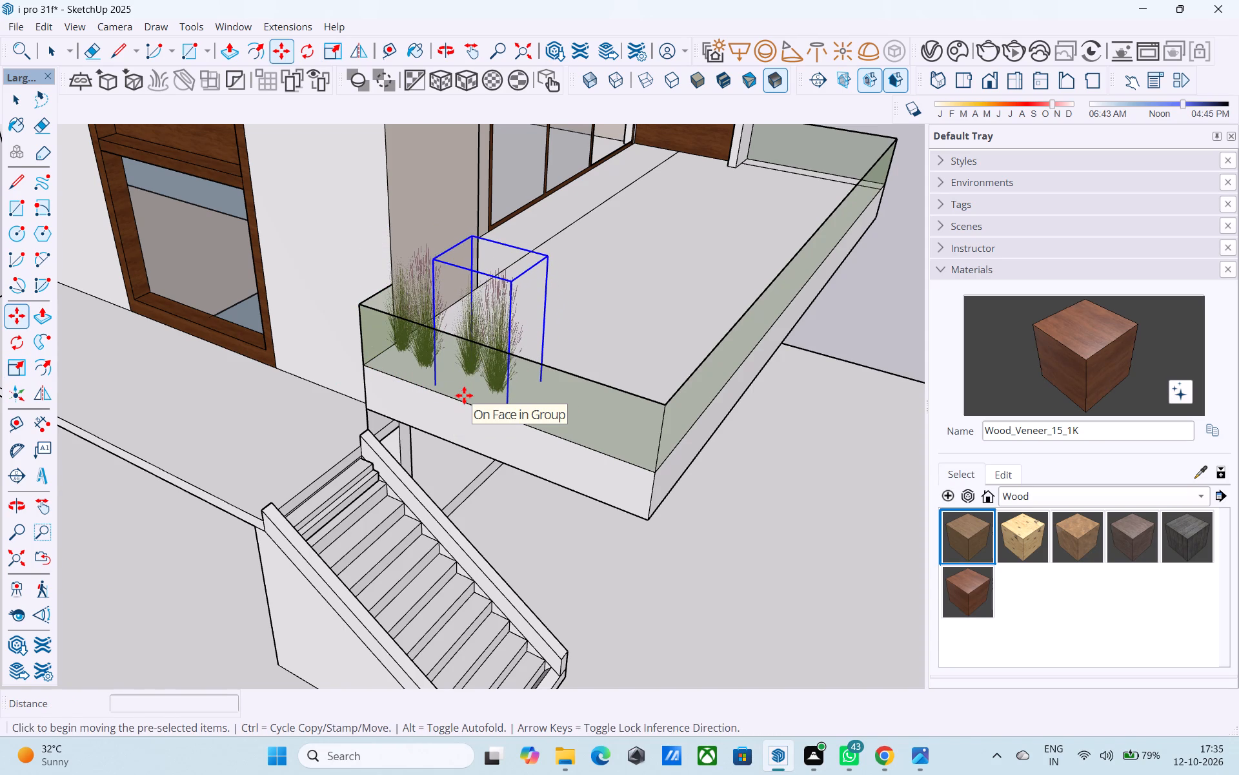
left_click(443, 387)
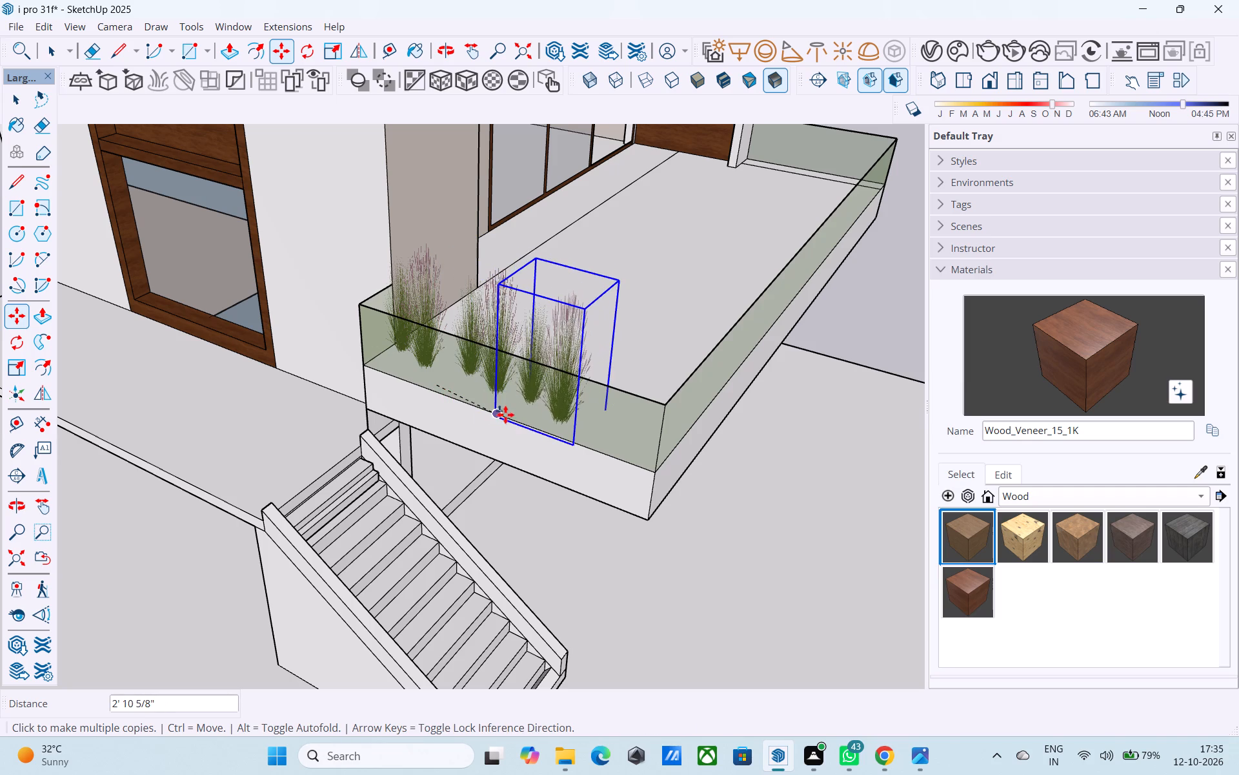
left_click(505, 415)
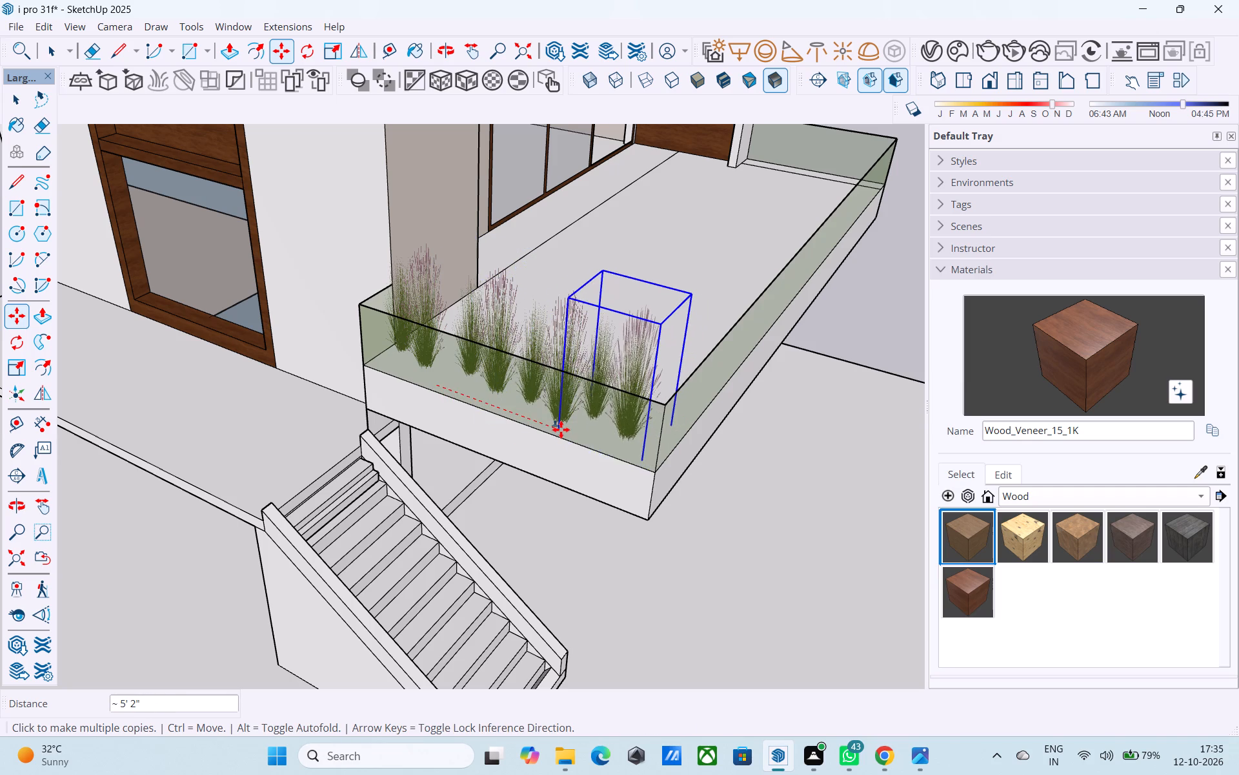
left_click(561, 429)
middle_click_drag(657, 436, 216, 449)
scroll(383, 497, "up", 4)
scroll(496, 454, "down", 1)
middle_click_drag(478, 455, 163, 472)
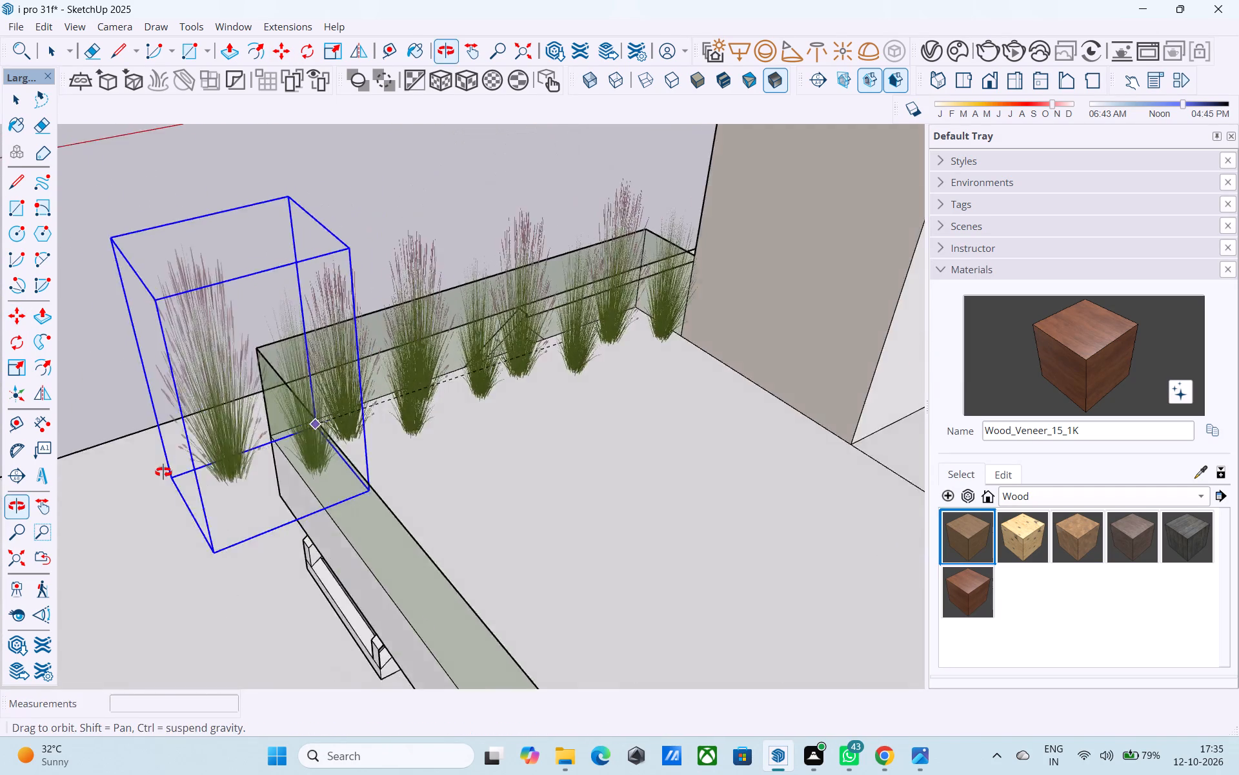
middle_click_drag(163, 472, 96, 488)
key("space")
Copy the grass plant at the terrace's outer corner a short distance inward from the stair-side row.
middle_click_drag(343, 442, 288, 408)
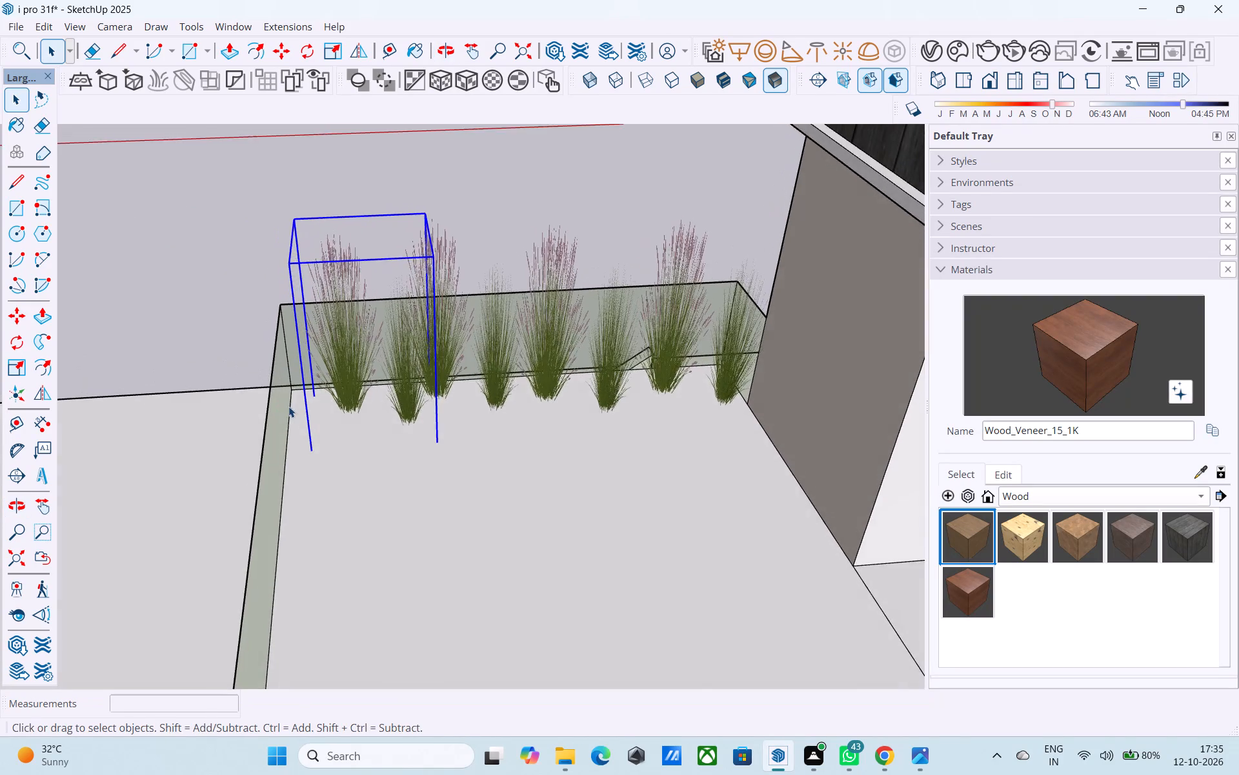
scroll(297, 409, "down", 5)
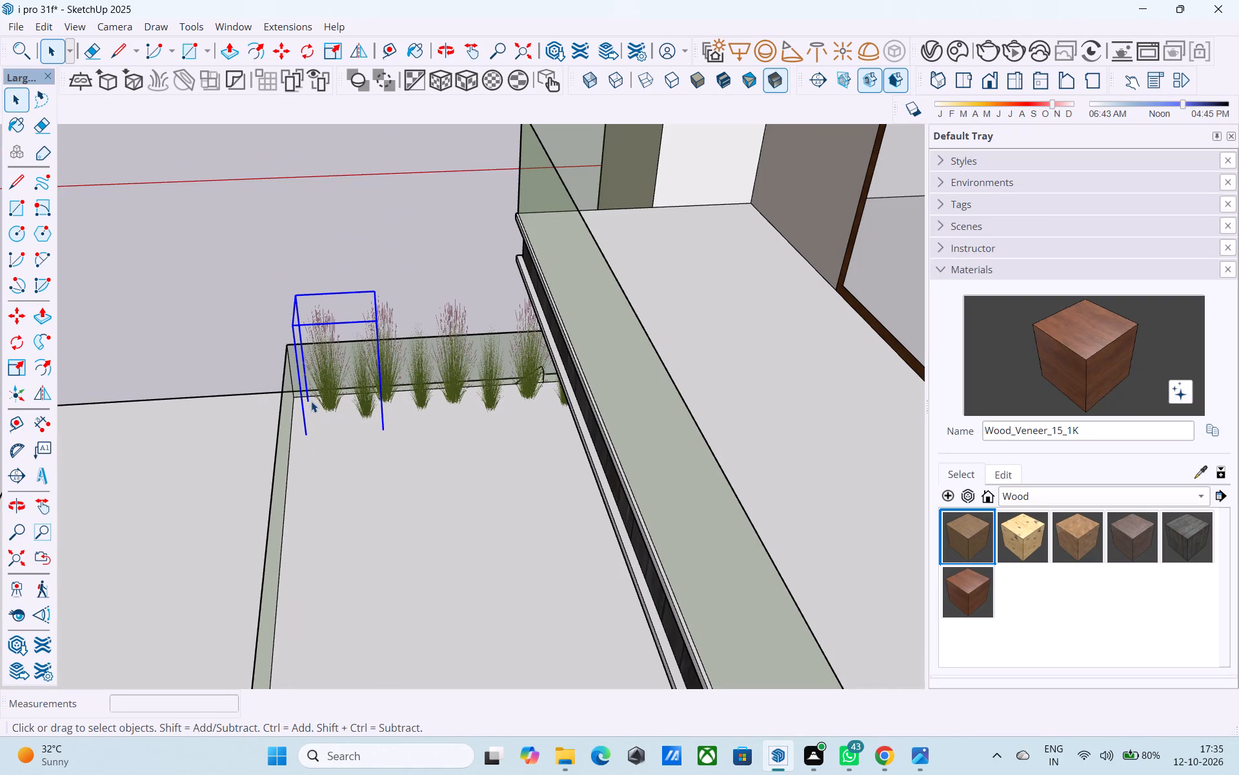
key("m")
left_click(303, 426)
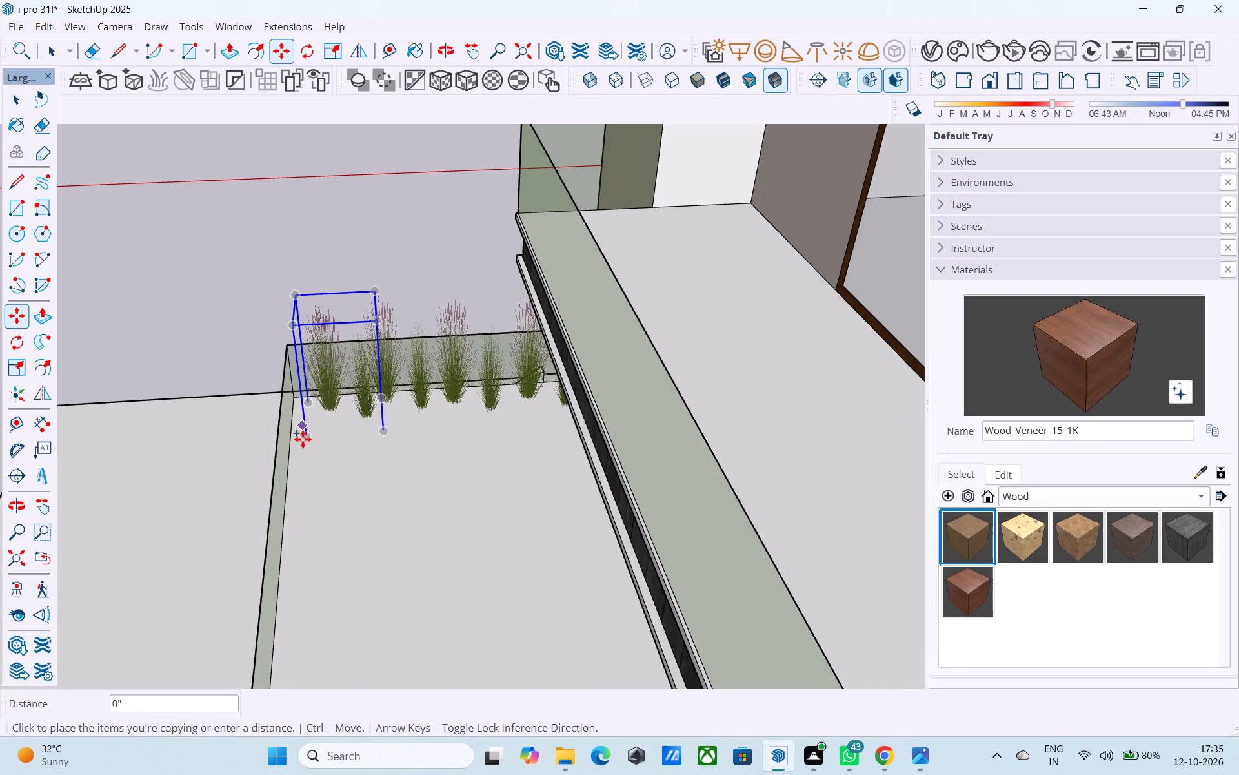
left_click(303, 477)
Rotate the new grass copy about a quarter turn around its base corner to align it with the front railing.
key("q")
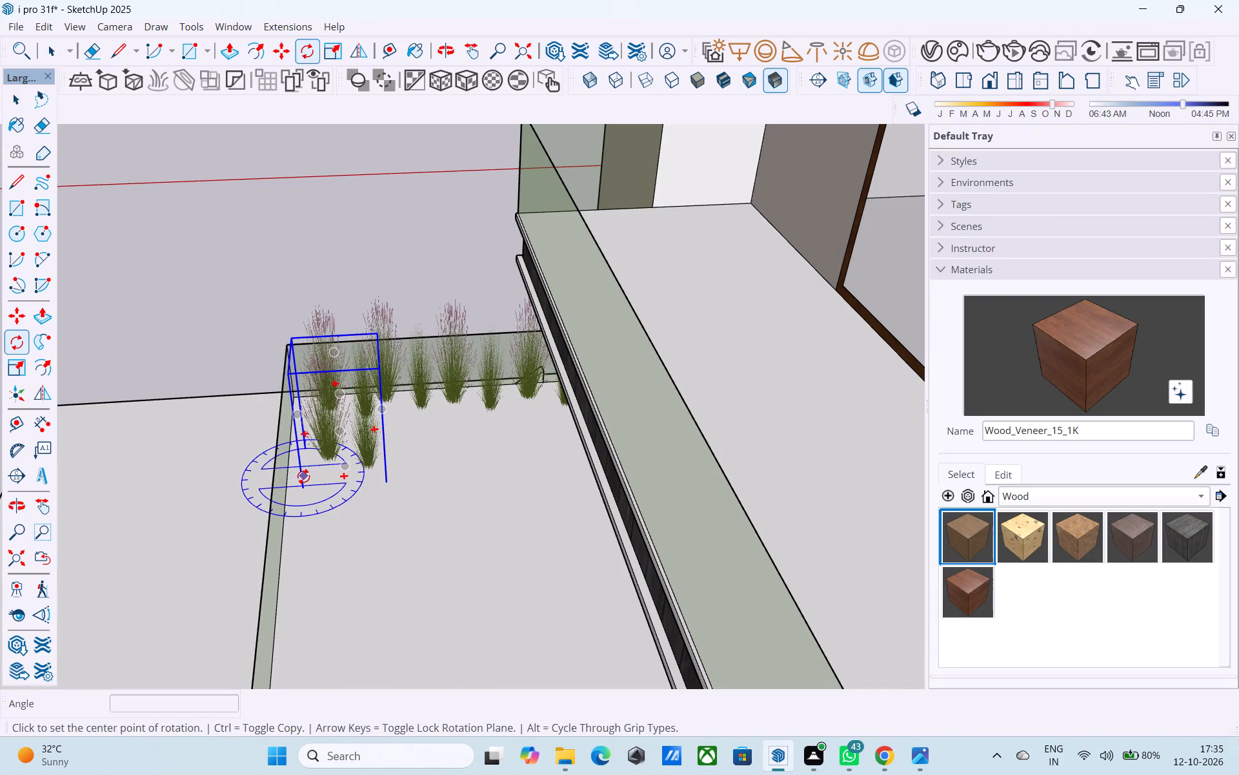
left_click(303, 477)
left_click(389, 472)
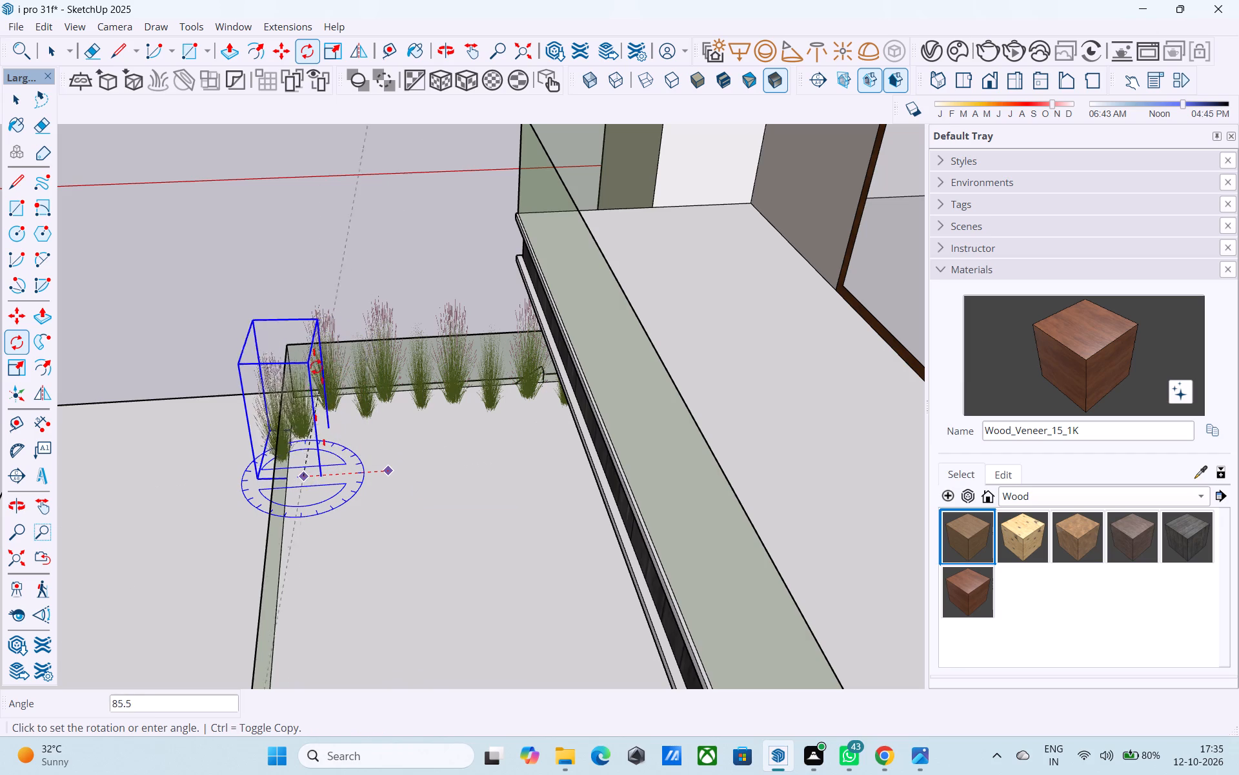
left_click(301, 362)
key("space")
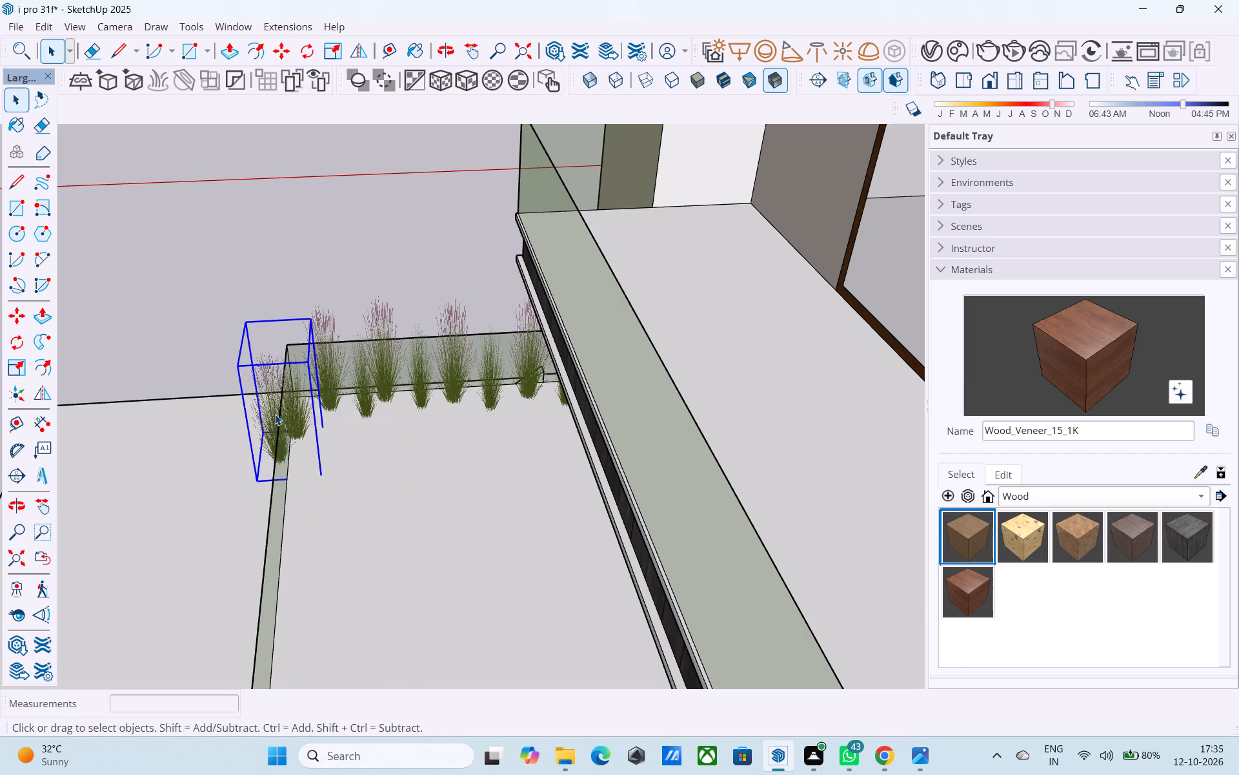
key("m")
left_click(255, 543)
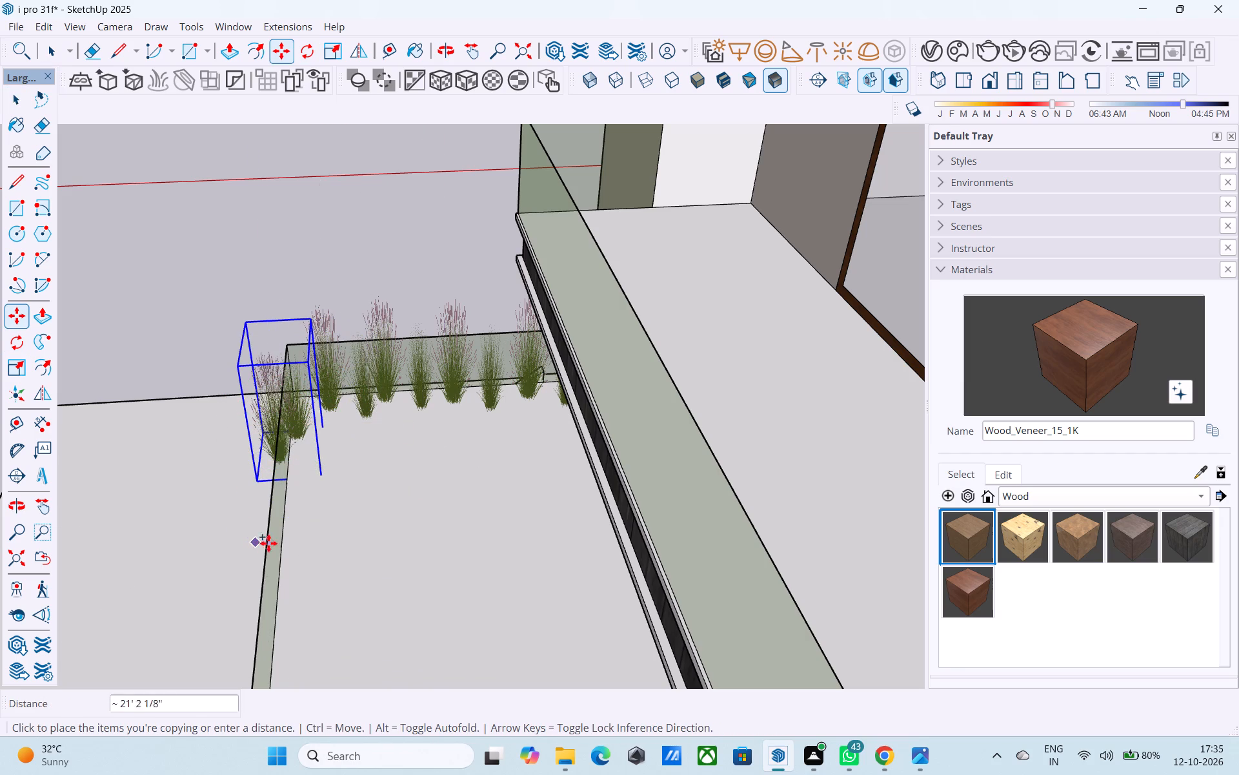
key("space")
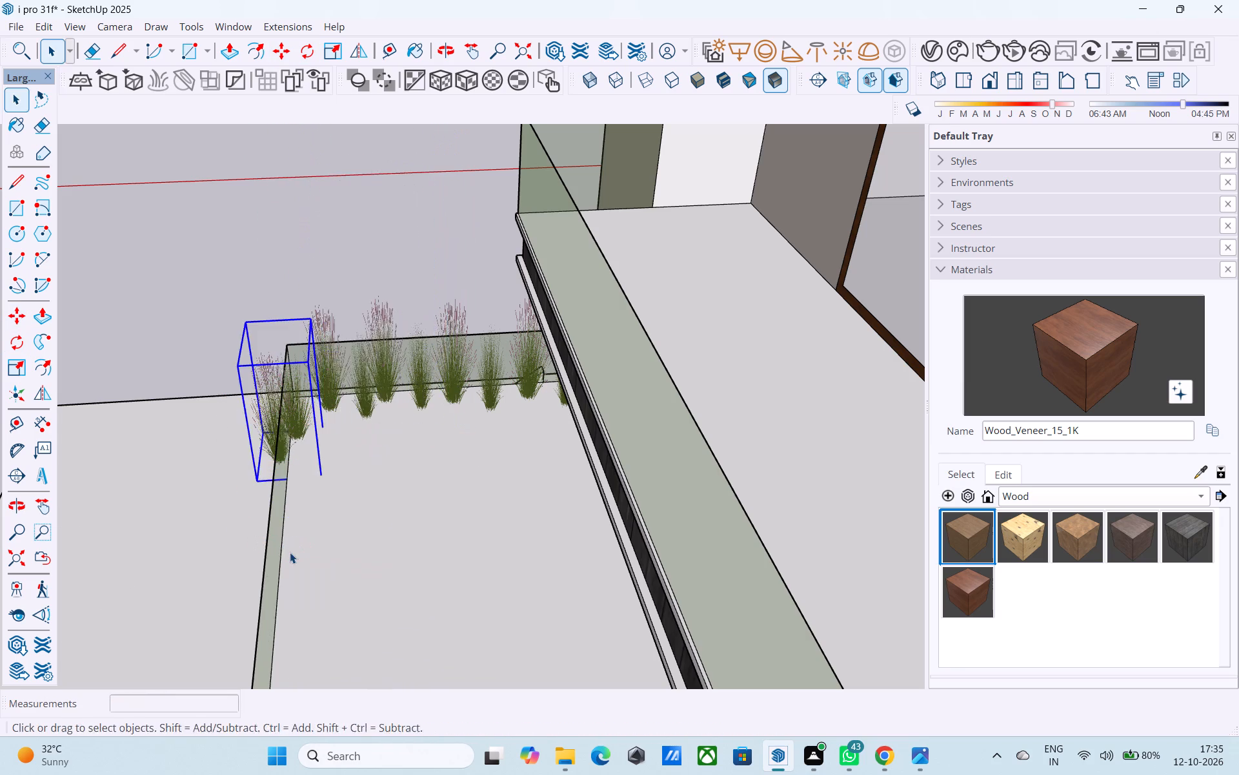
Move the rotated grass plant inward so it stands on the terrace inside the front glass railing.
middle_click_drag(290, 552, 416, 533)
key("m")
left_click(413, 533)
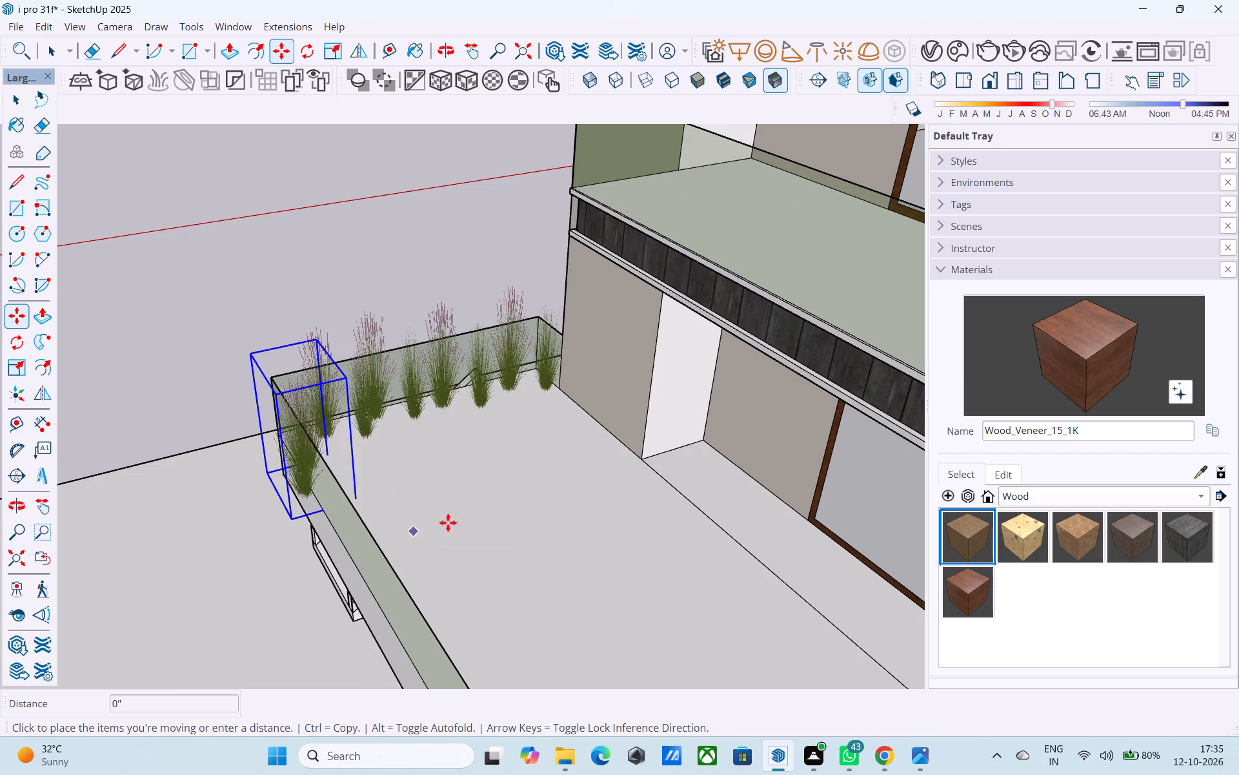
left_click(458, 519)
Copy the rotated grass plant repeatedly in a spaced row along the front railing up to the terrace's far corner.
key("m")
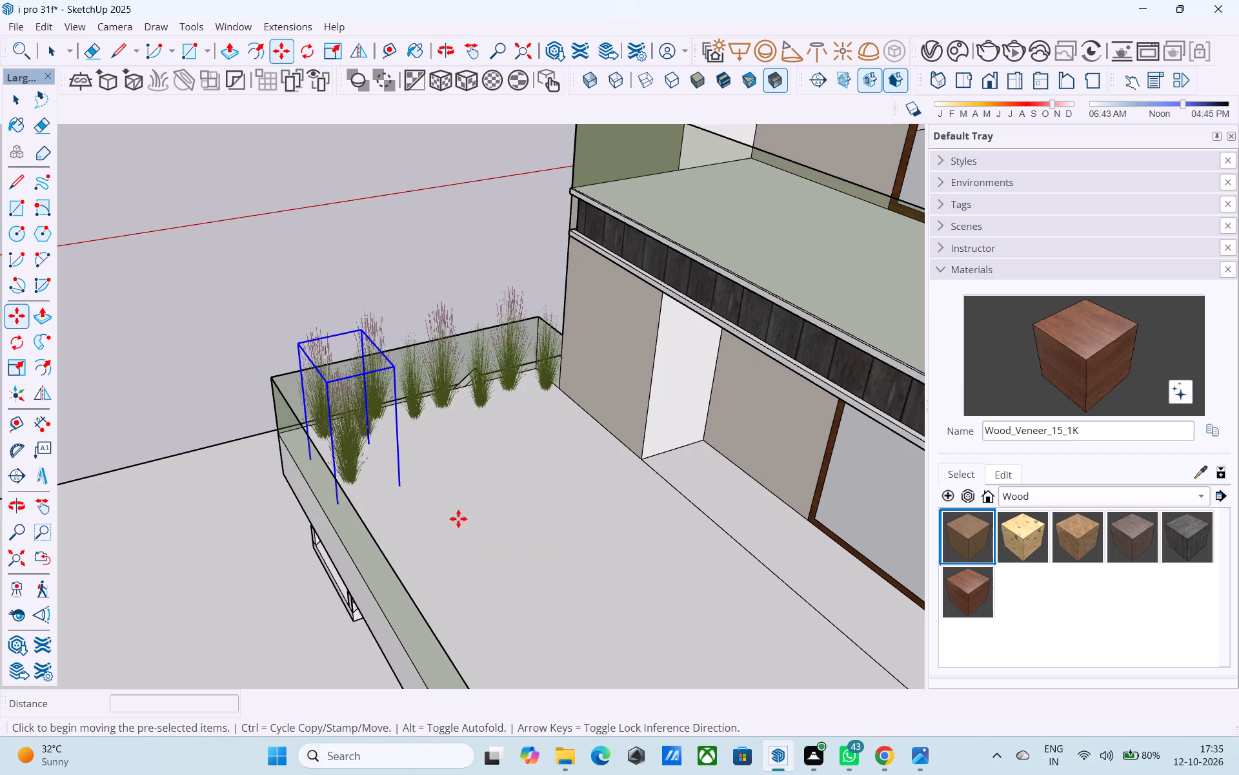
middle_click_drag(345, 510, 798, 484)
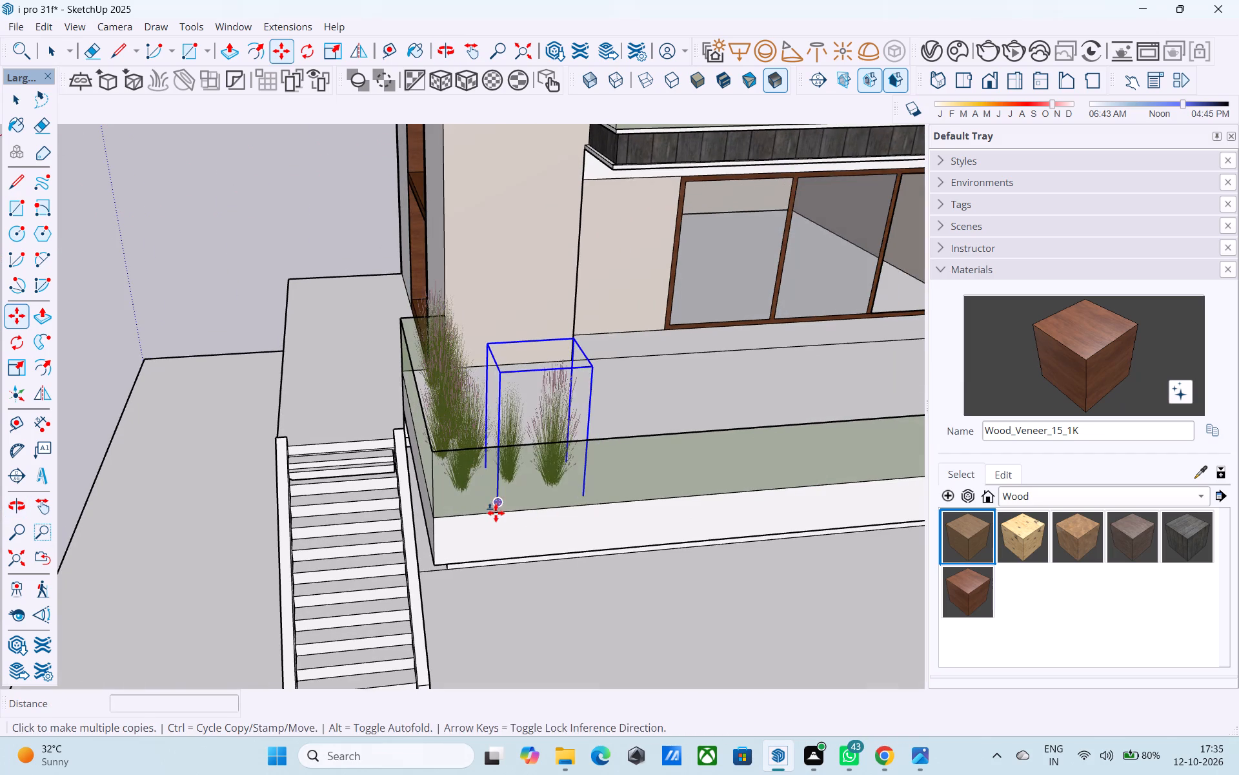
left_click(496, 512)
middle_click_drag(624, 493, 546, 493)
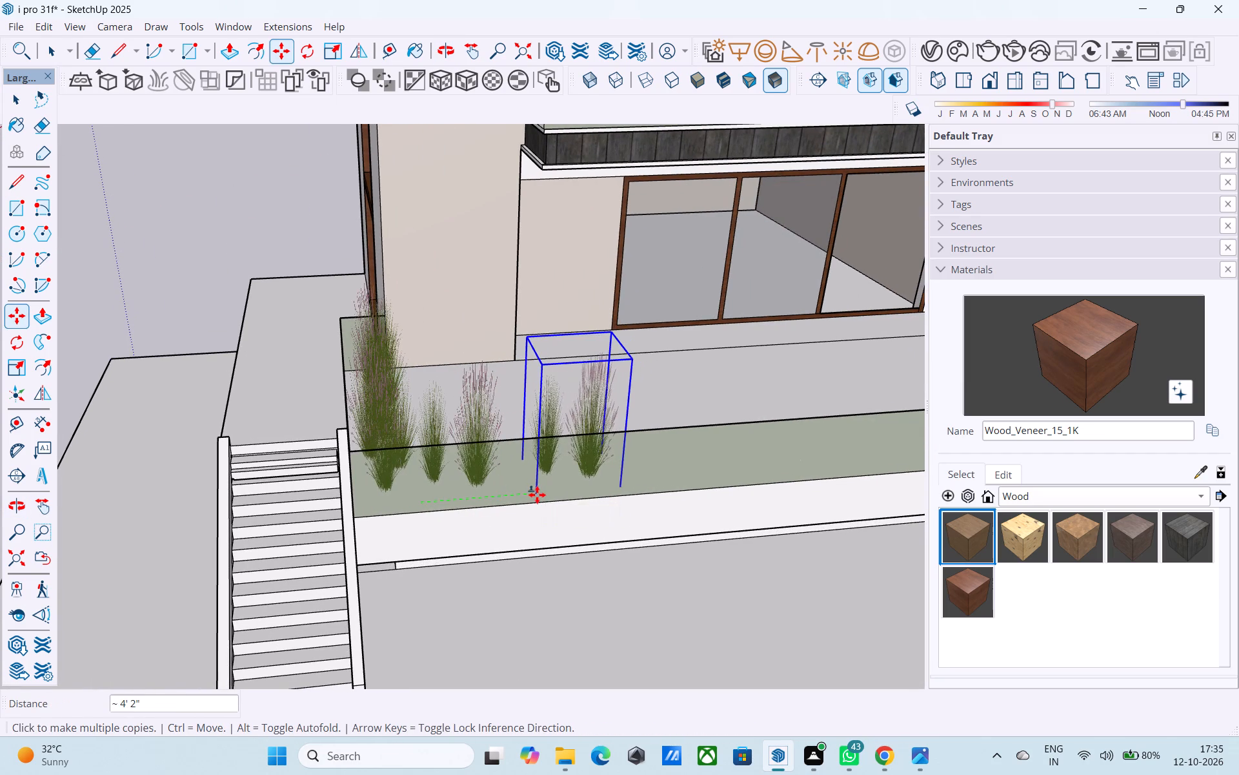
left_click(537, 495)
left_click(645, 490)
middle_click_drag(675, 480, 481, 493)
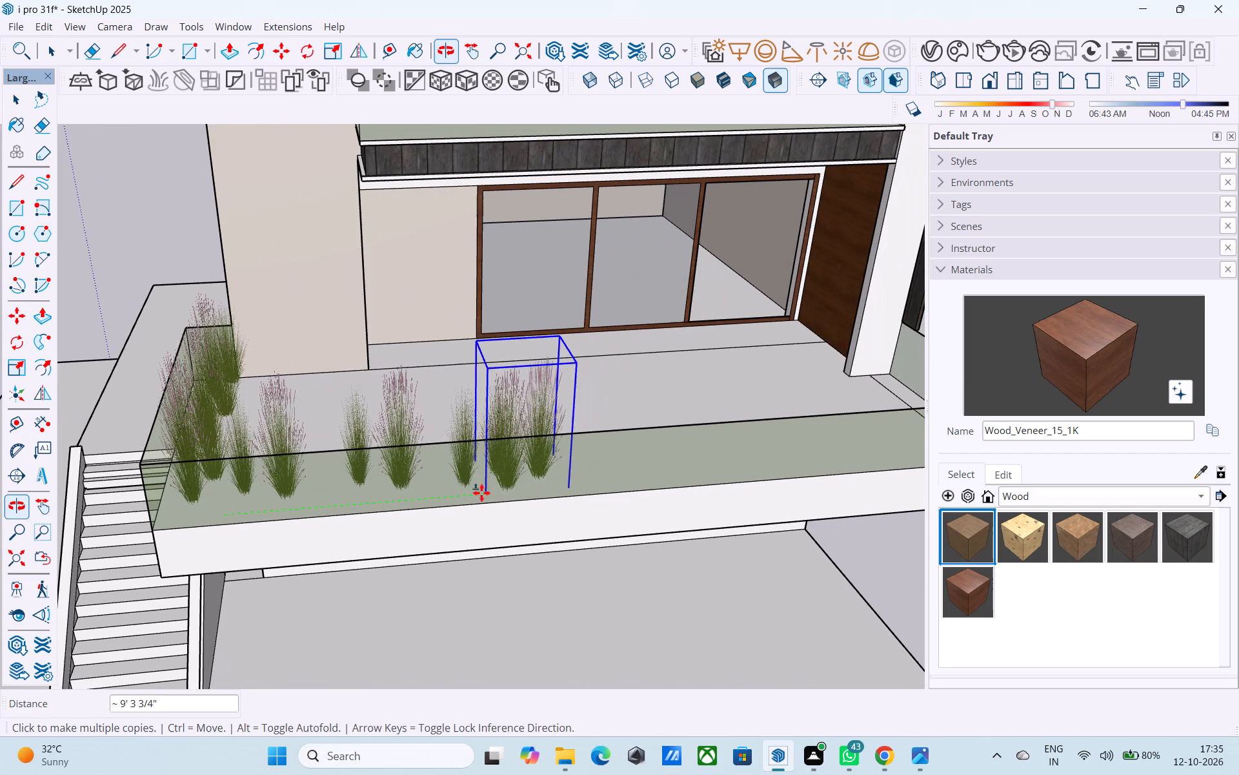
left_click(550, 491)
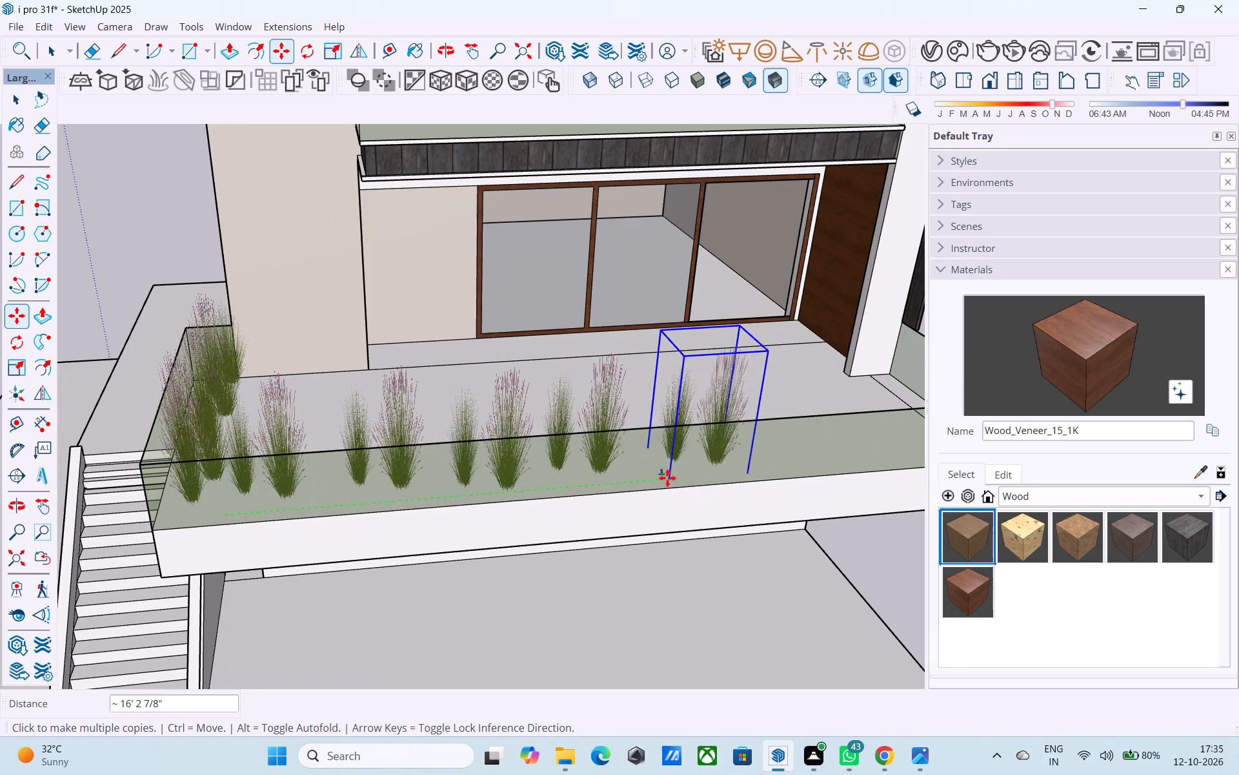
left_click(667, 478)
left_click(769, 466)
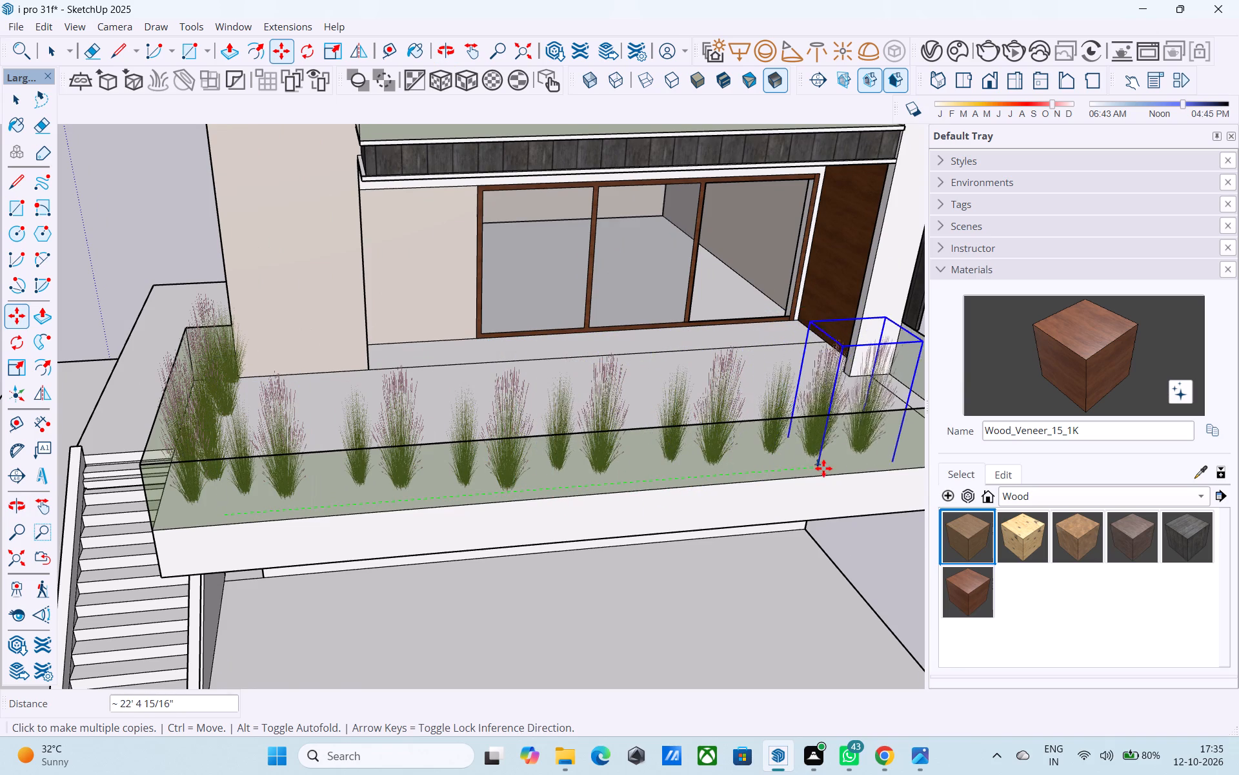
middle_click_drag(823, 468, 541, 485)
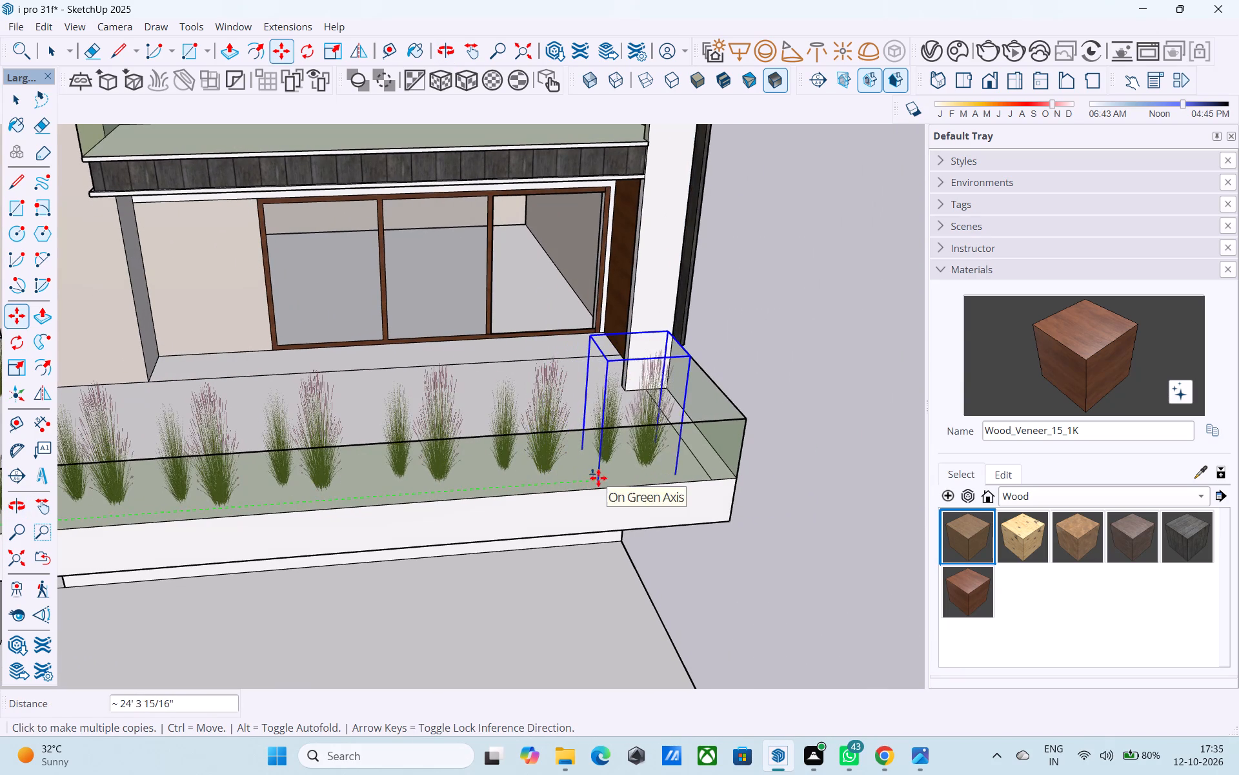
left_click(598, 478)
scroll(718, 467, "down", 3)
middle_click_drag(718, 468, 228, 497)
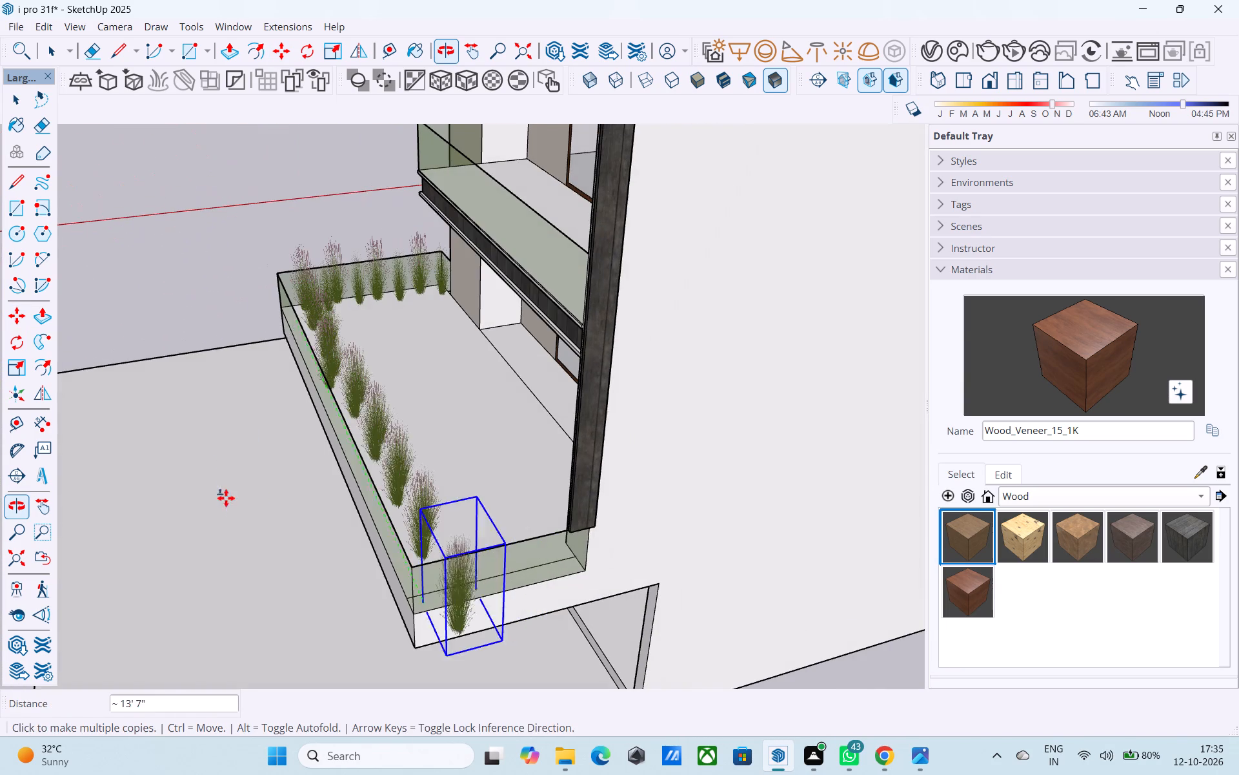
key("space")
Copy a grass plant from the stair-side row to the terrace's opposite short edge, about 27' 4 1/2" away.
left_click(357, 296)
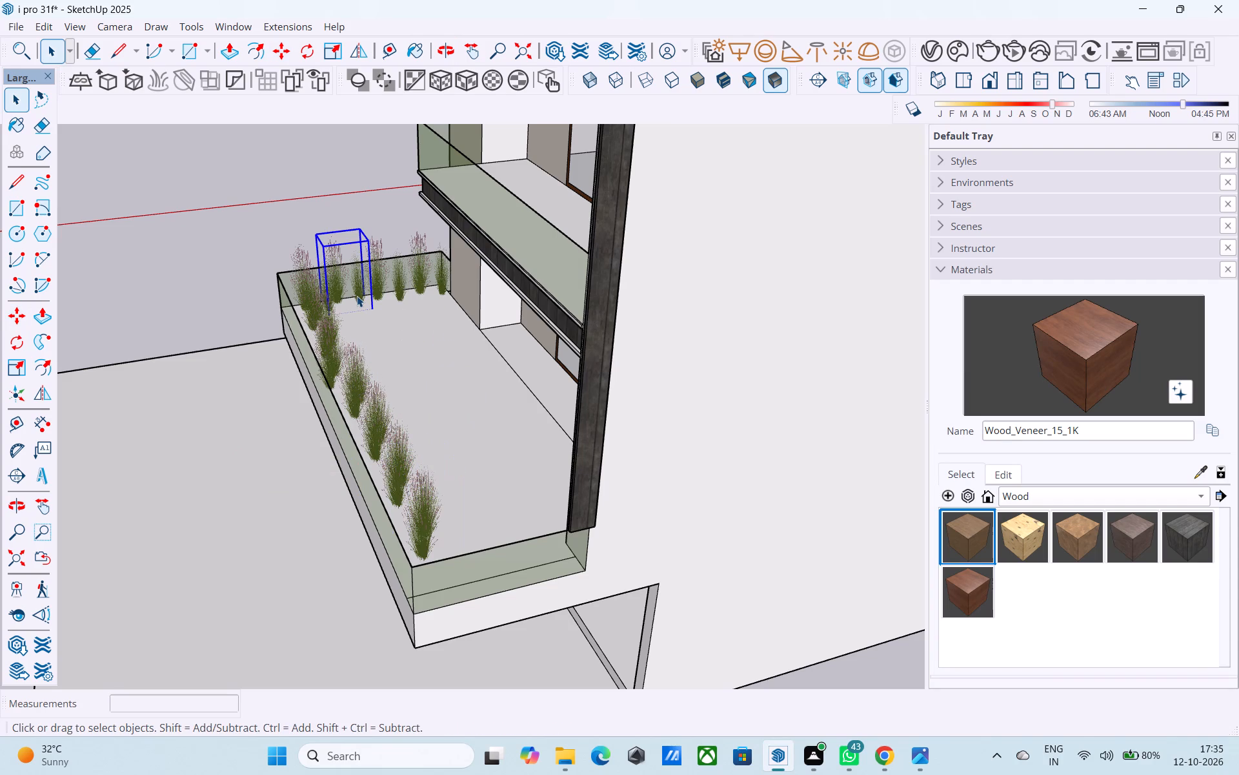
key("m")
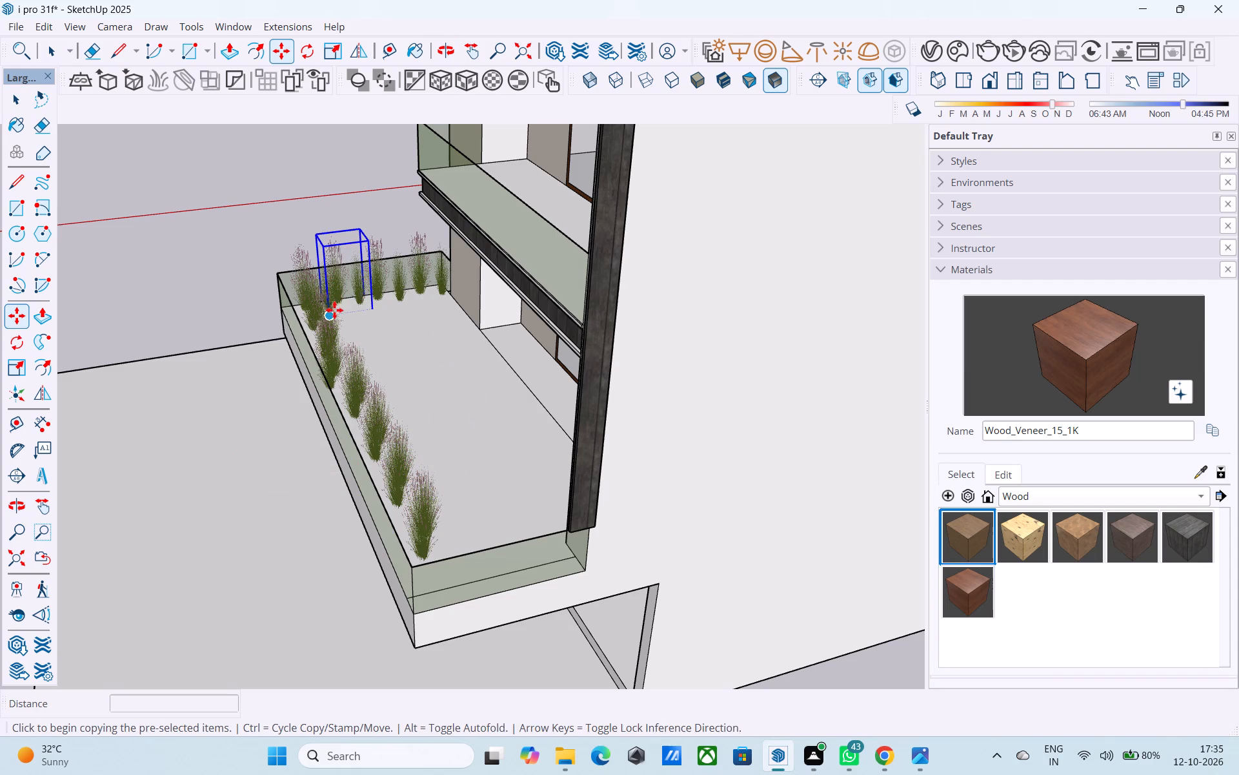
left_click(334, 311)
left_click(453, 570)
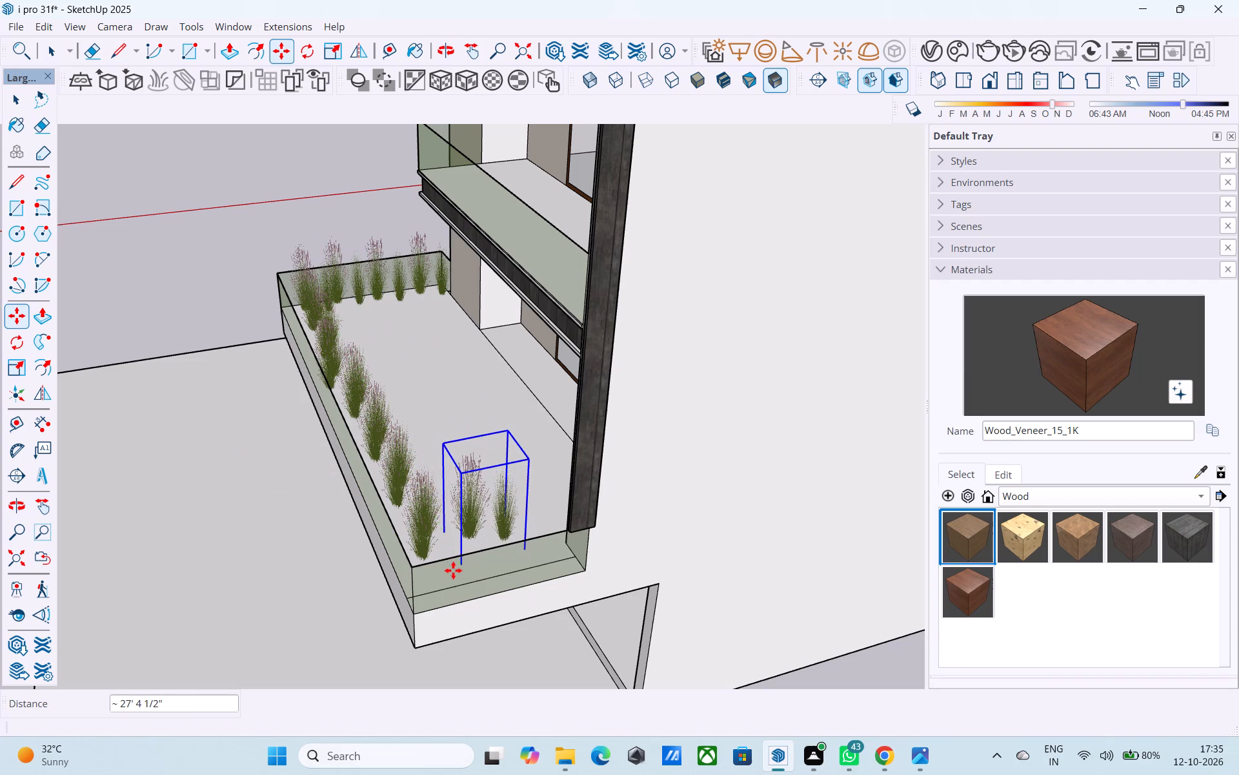
key("space")
Clear the selection and examine the planted terrace and the whole house from the front and the stair side.
scroll(534, 544, "down", 10)
middle_click_drag(532, 542, 770, 494)
left_click(773, 492)
middle_click_drag(496, 495, 737, 418)
middle_click_drag(524, 433, 532, 443)
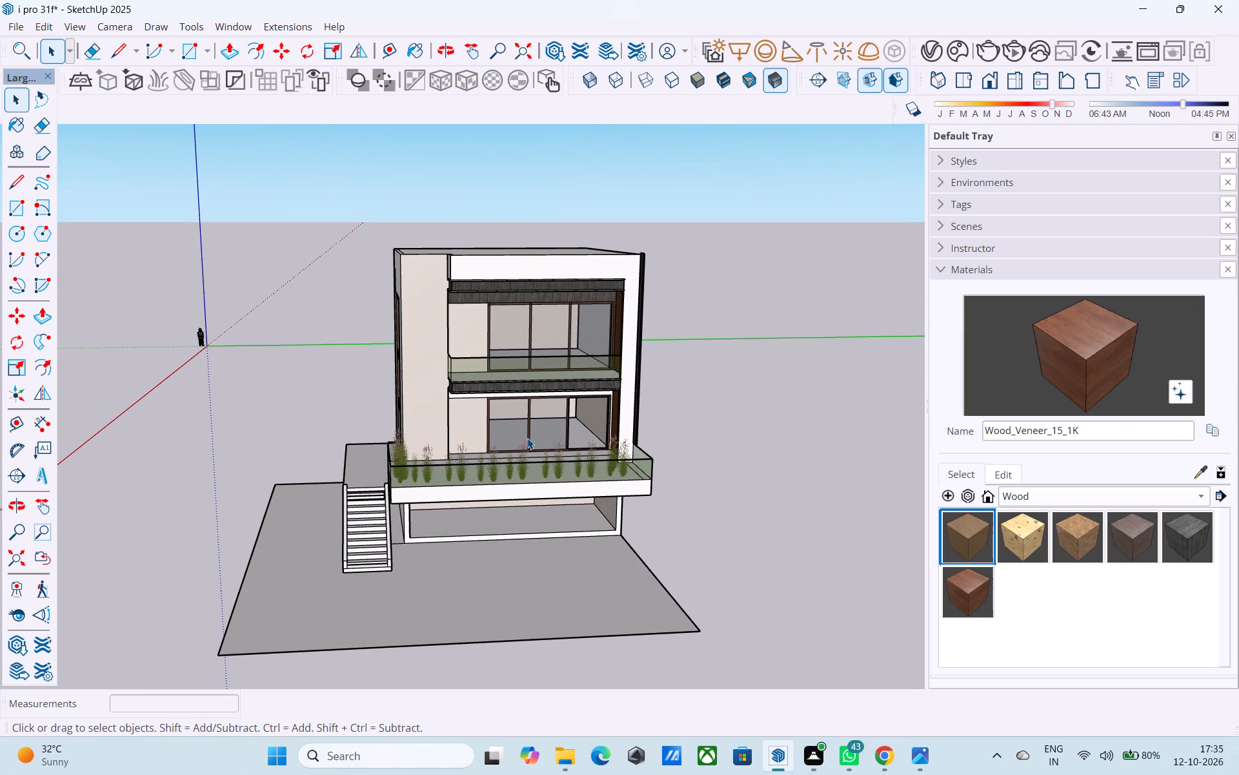
middle_click_drag(365, 457, 492, 466)
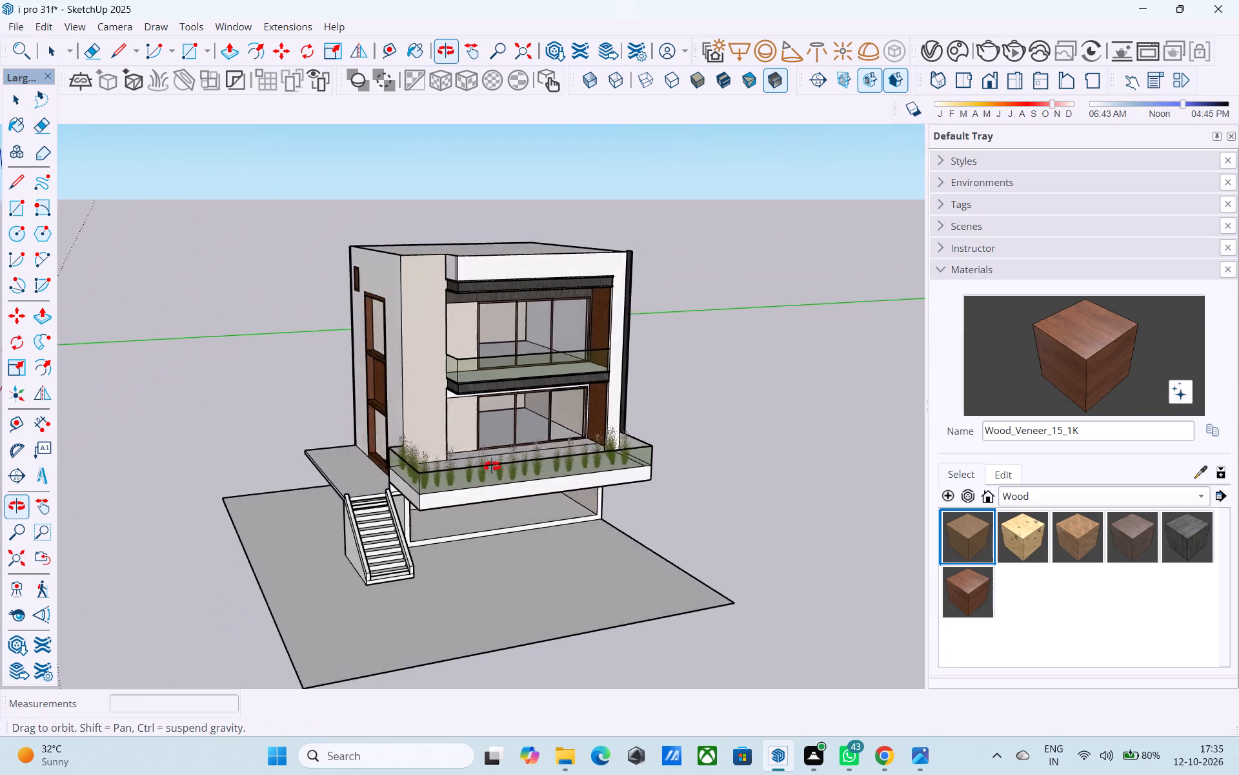
middle_click_drag(492, 466, 591, 459)
scroll(512, 393, "up", 1)
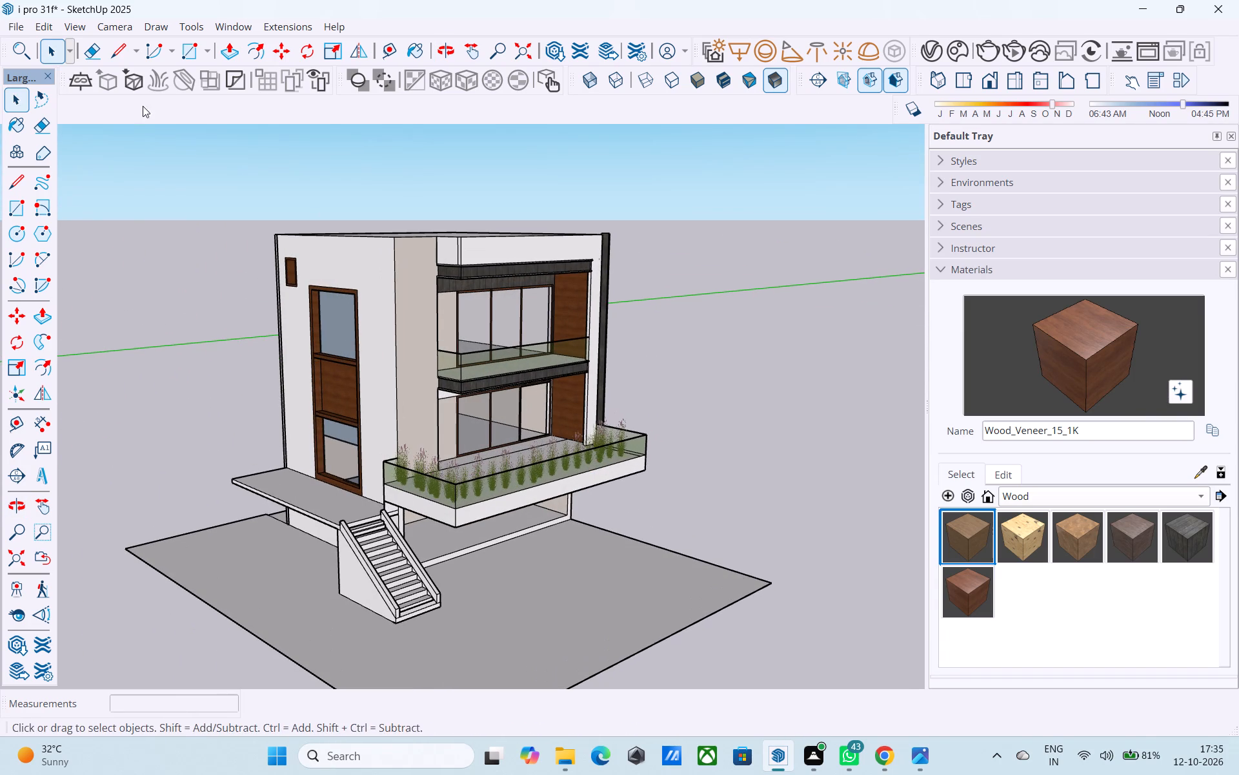
Import the grey sofa model named 05 from the Downloads folder.
left_click(13, 23)
left_click(64, 256)
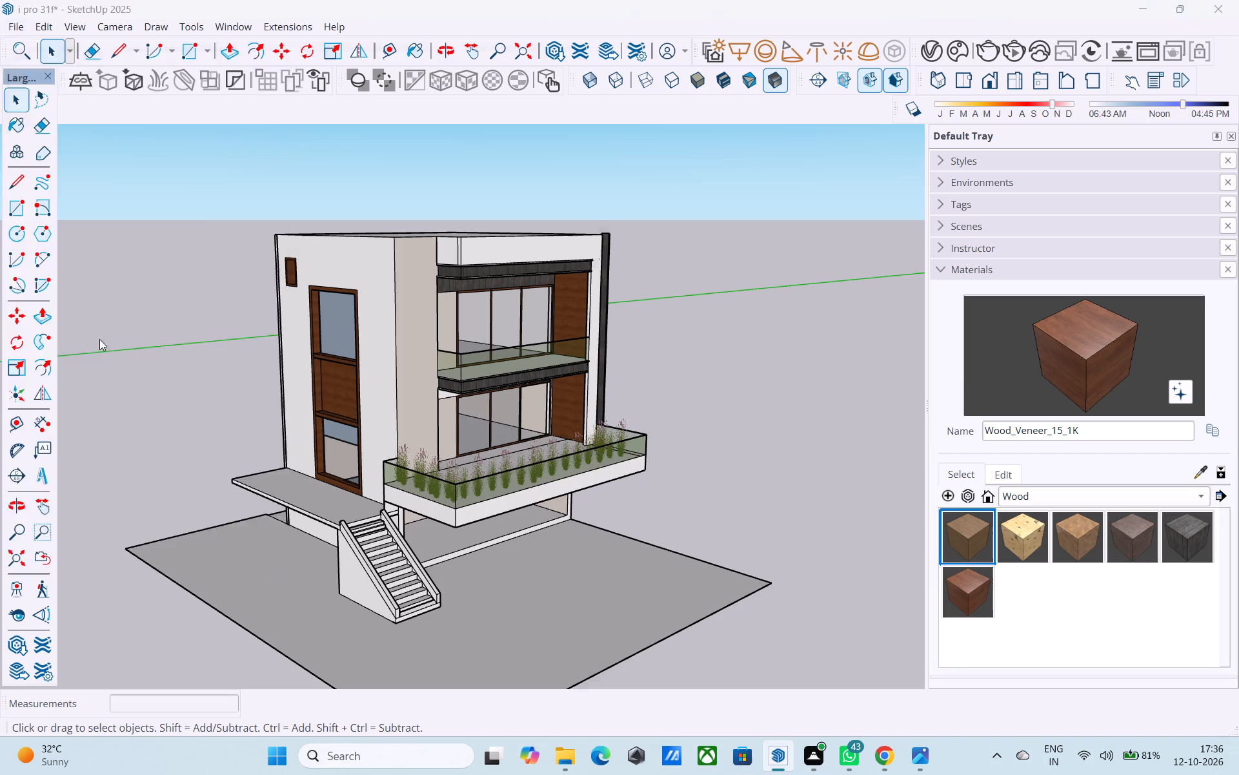
scroll(339, 378, "down", 4)
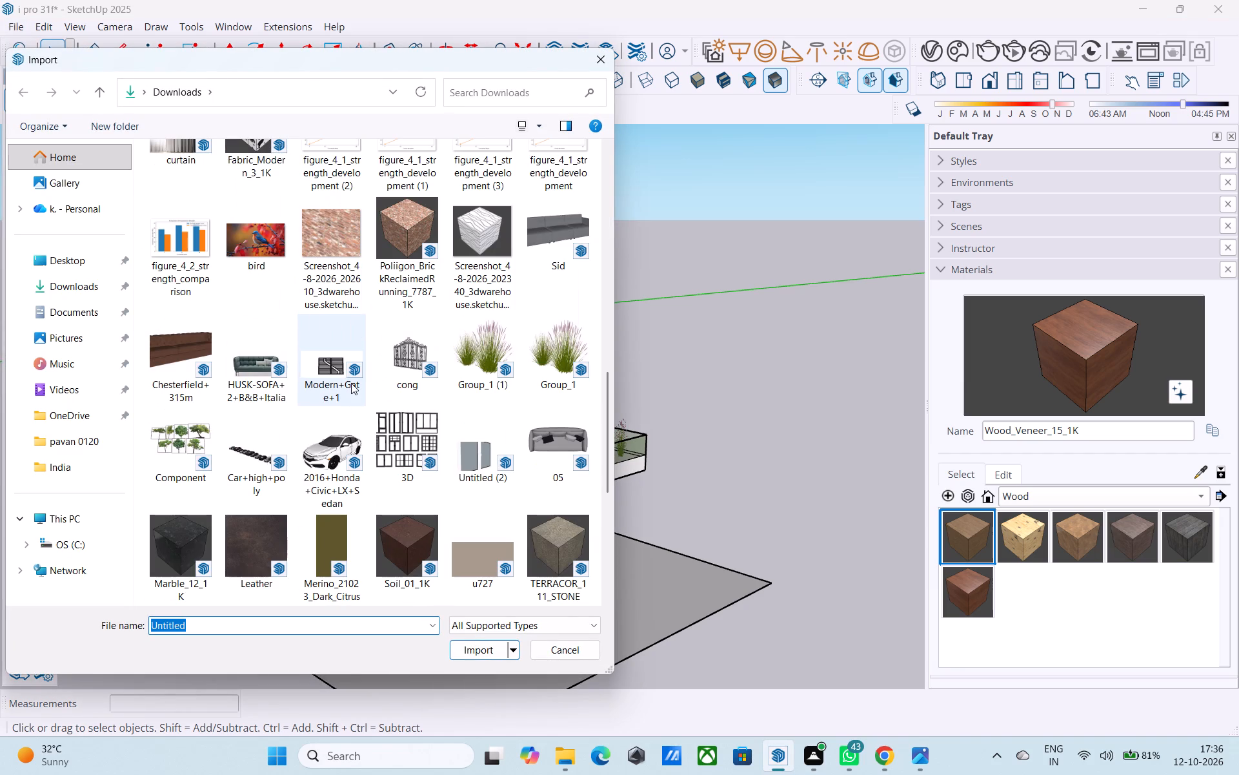
scroll(299, 395, "down", 2)
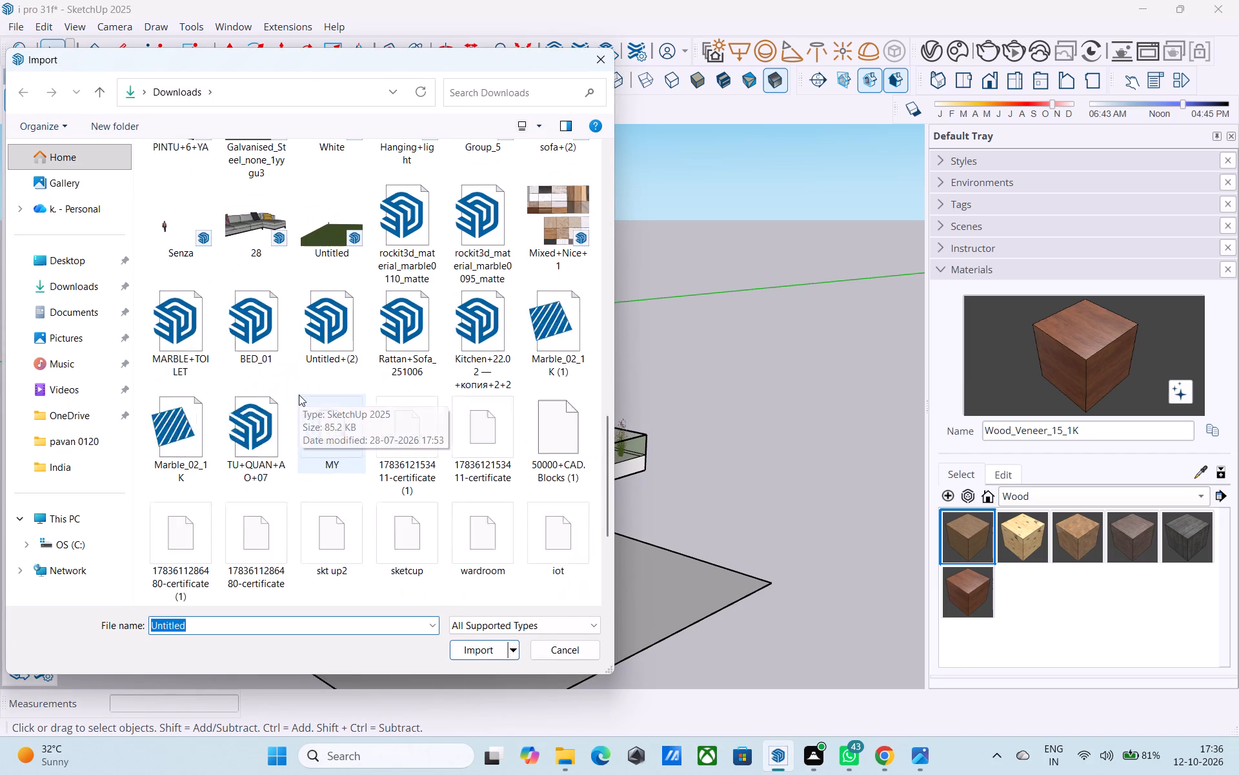
scroll(299, 395, "up", 1)
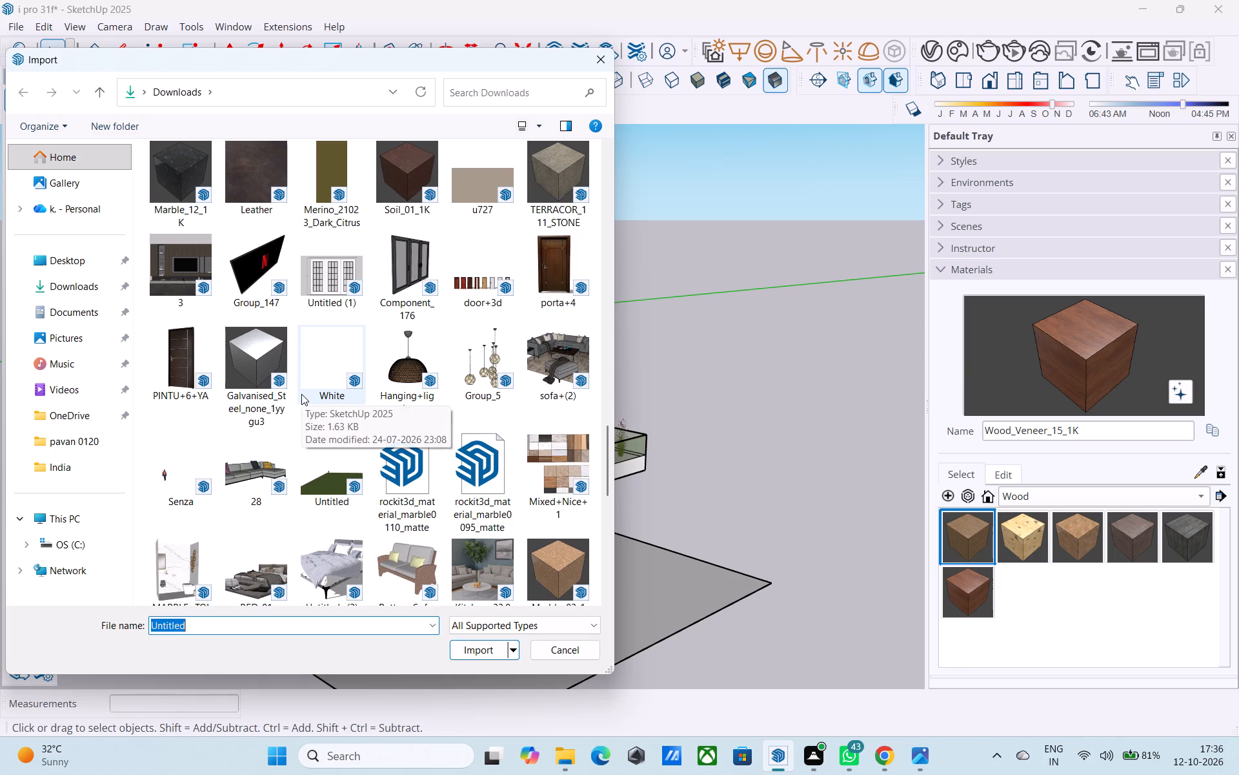
scroll(303, 393, "up", 1)
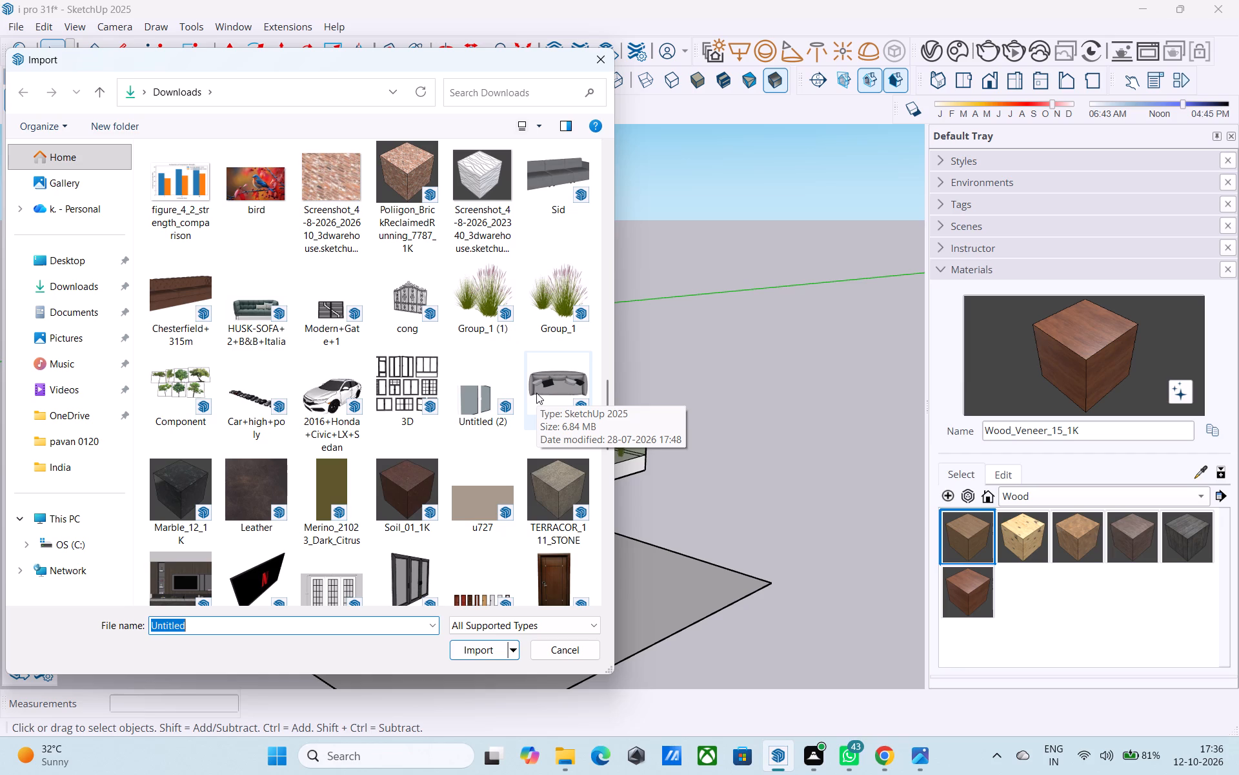
scroll(536, 391, "down", 1)
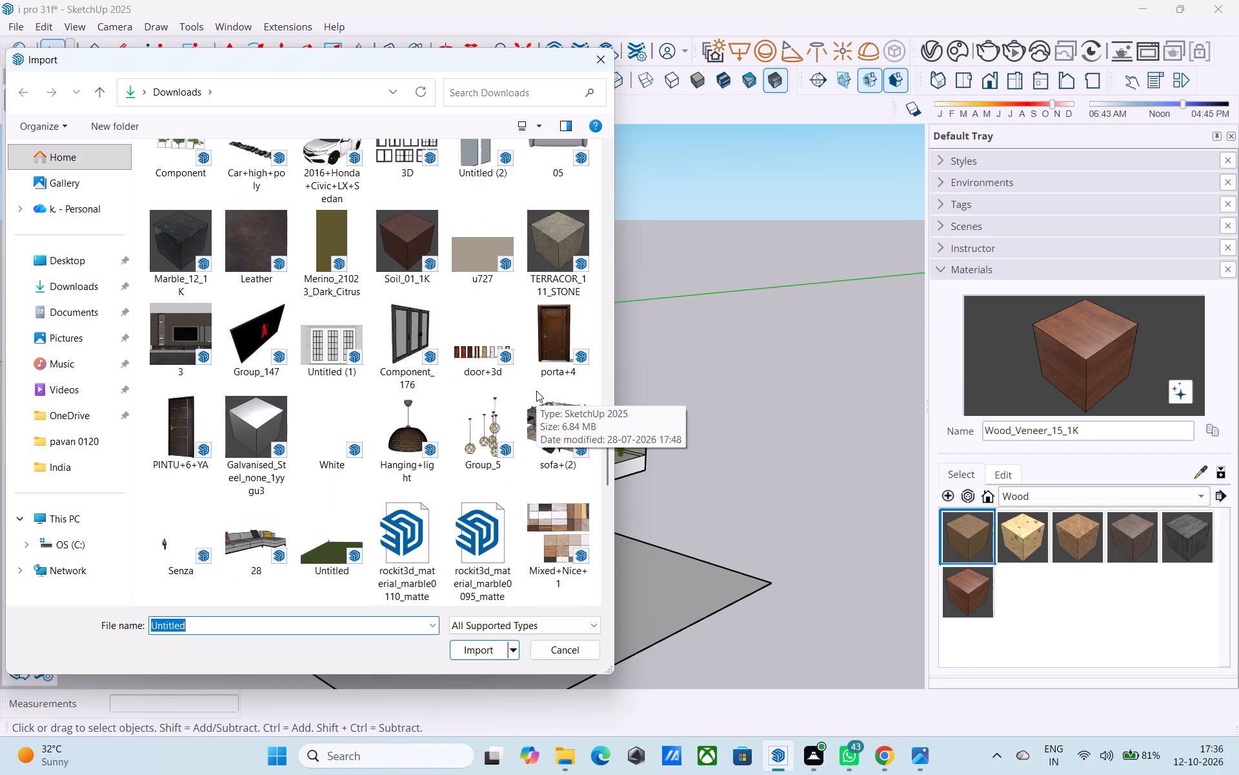
scroll(536, 391, "up", 2)
scroll(536, 391, "down", 1)
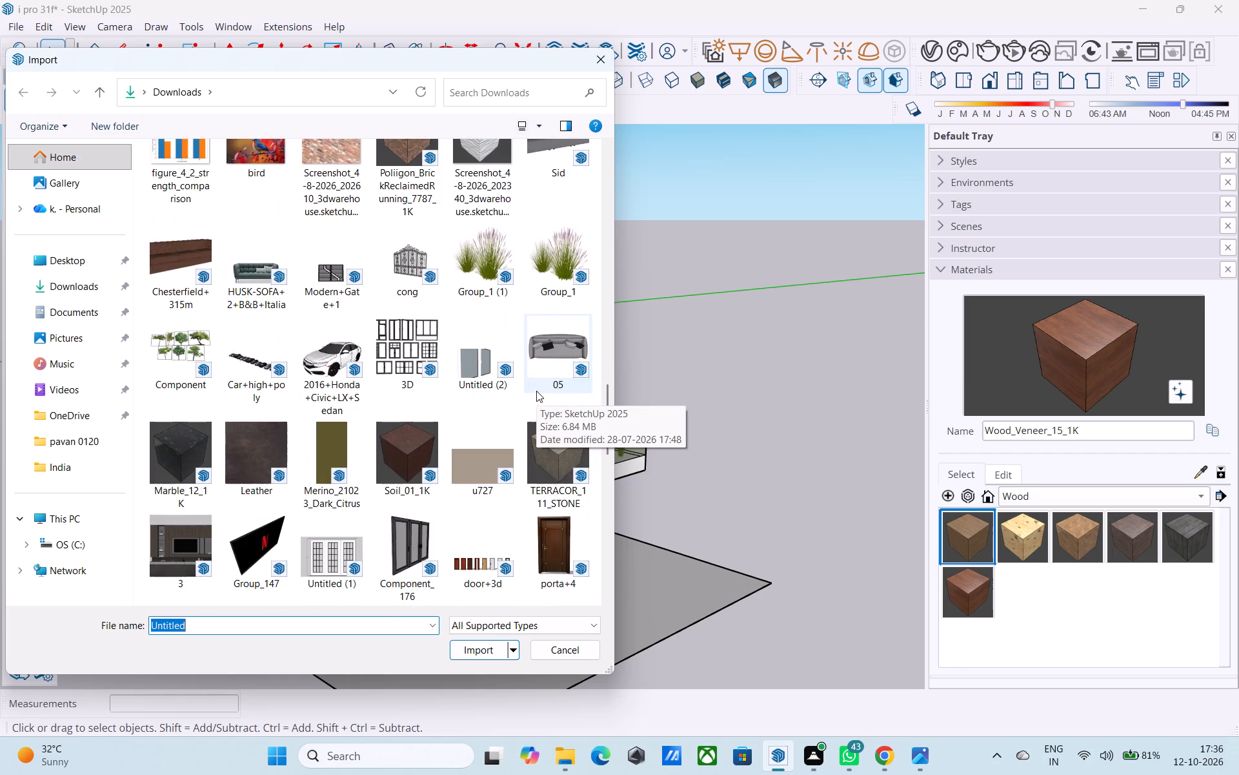
scroll(536, 391, "up", 1)
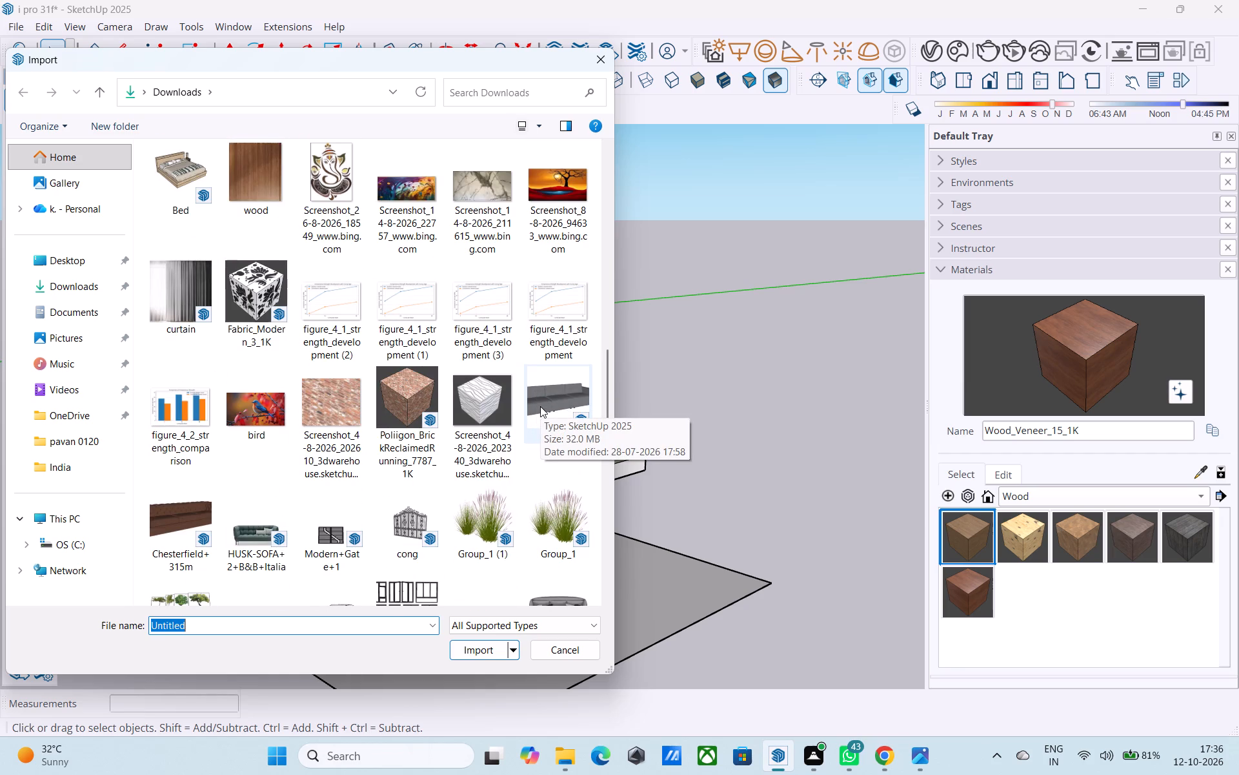
scroll(406, 443, "down", 1)
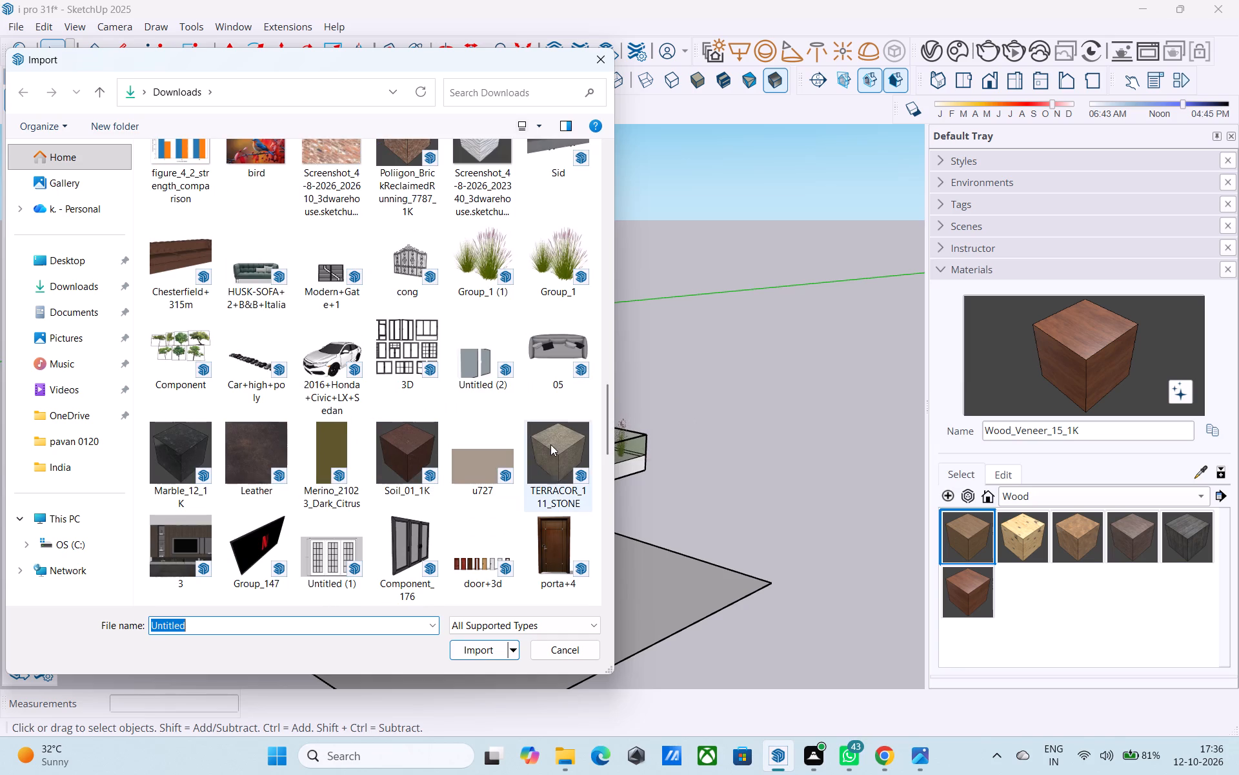
left_click(534, 351)
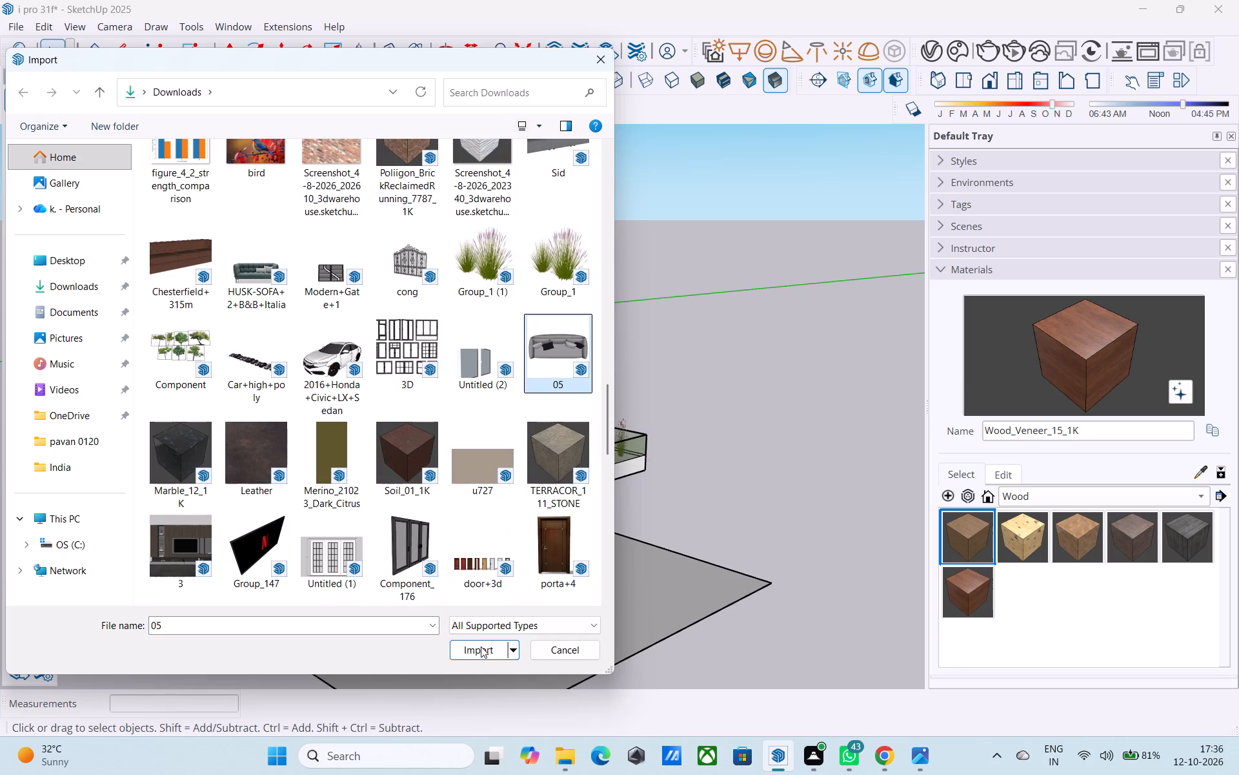
left_click(474, 648)
Place the imported sofa on the ground in front of the open ground-floor room, near its far end.
scroll(525, 490, "down", 5)
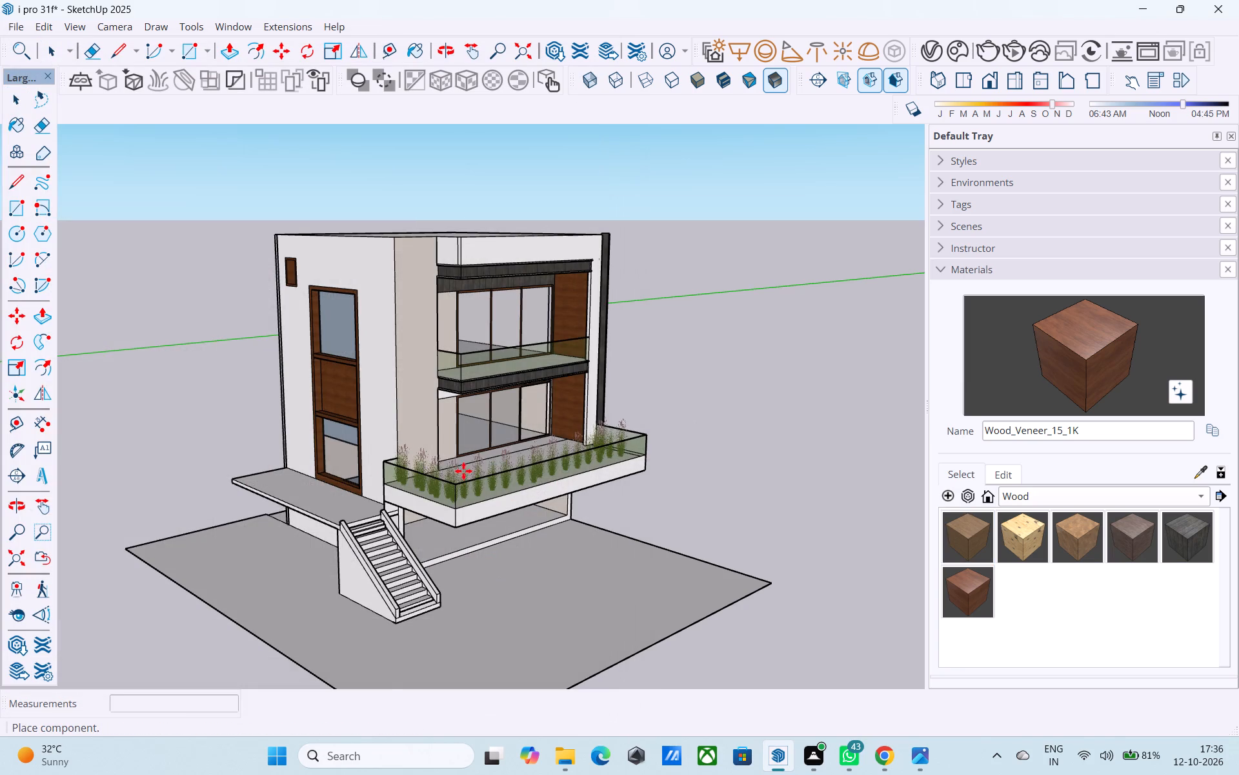
scroll(453, 468, "down", 4)
middle_click_drag(504, 490, 410, 506)
scroll(536, 541, "up", 8)
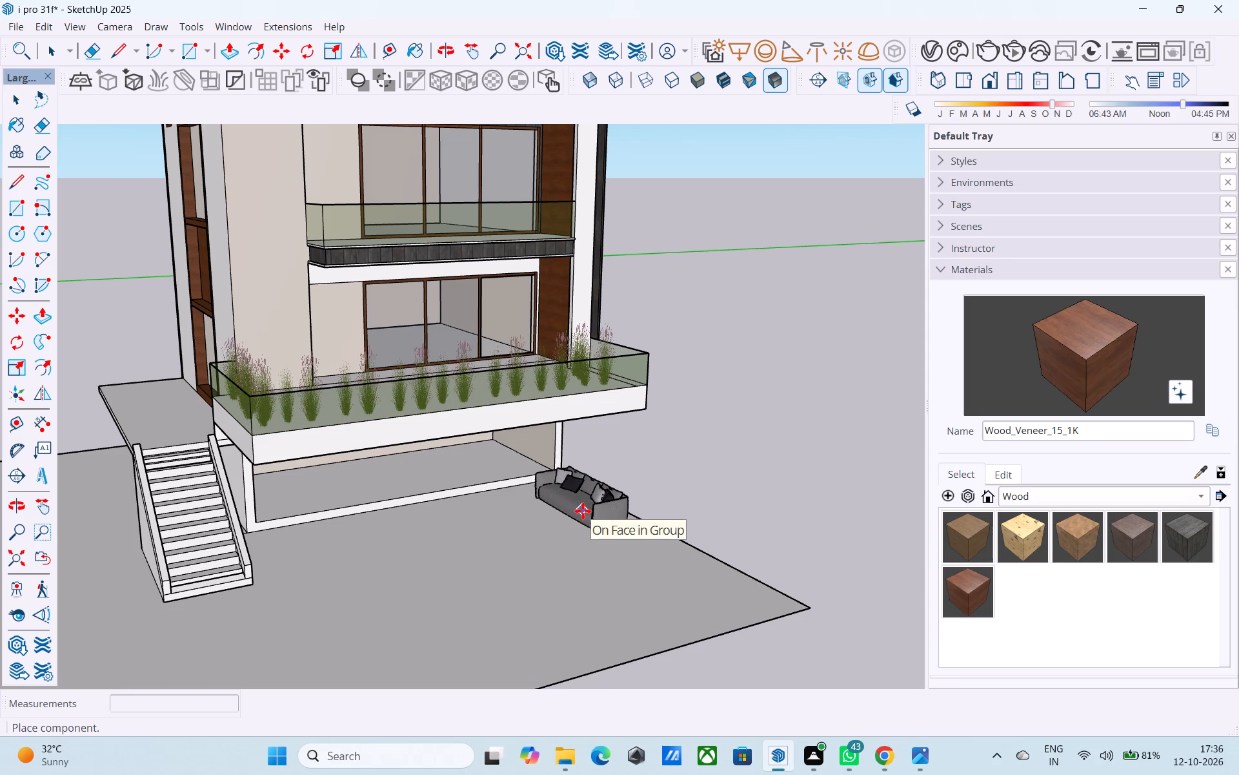
scroll(499, 498, "up", 3)
scroll(502, 501, "down", 1)
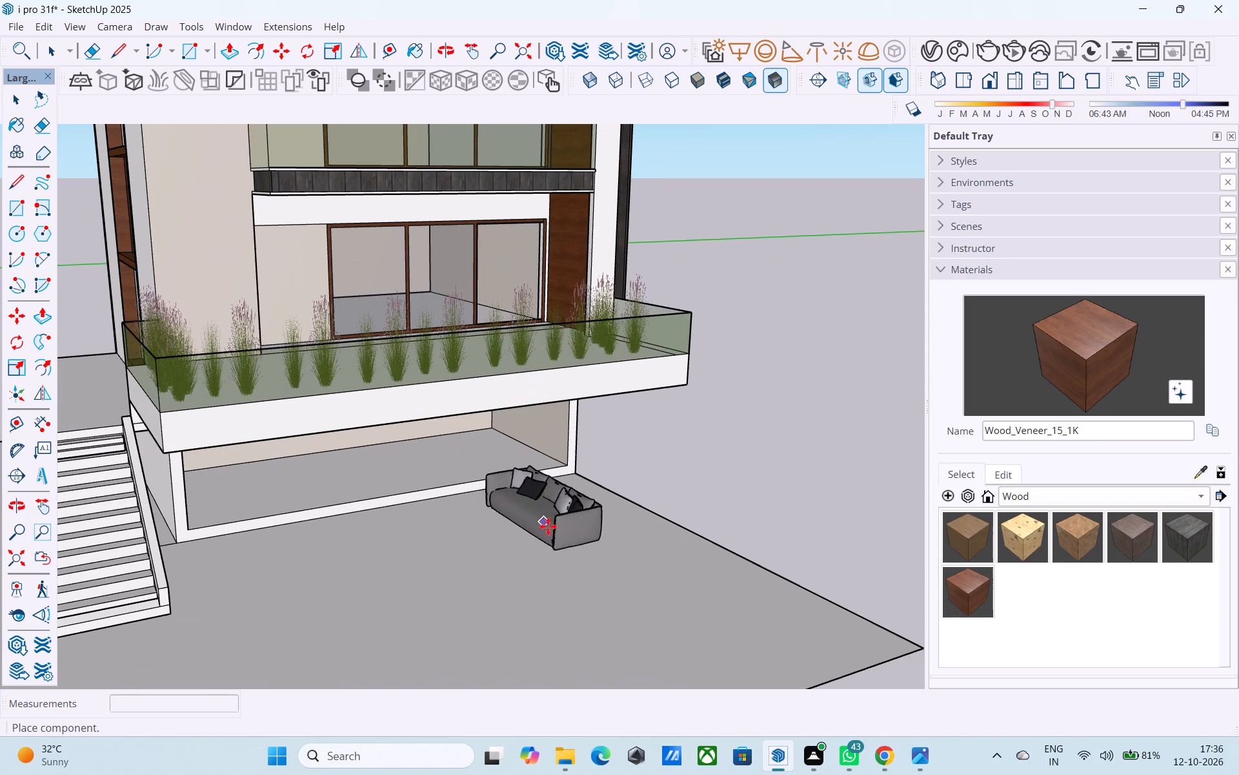
left_click(556, 542)
Scale the sofa down in depth, length and height, adjusting each direction separately.
key("s")
scroll(556, 537, "up", 4)
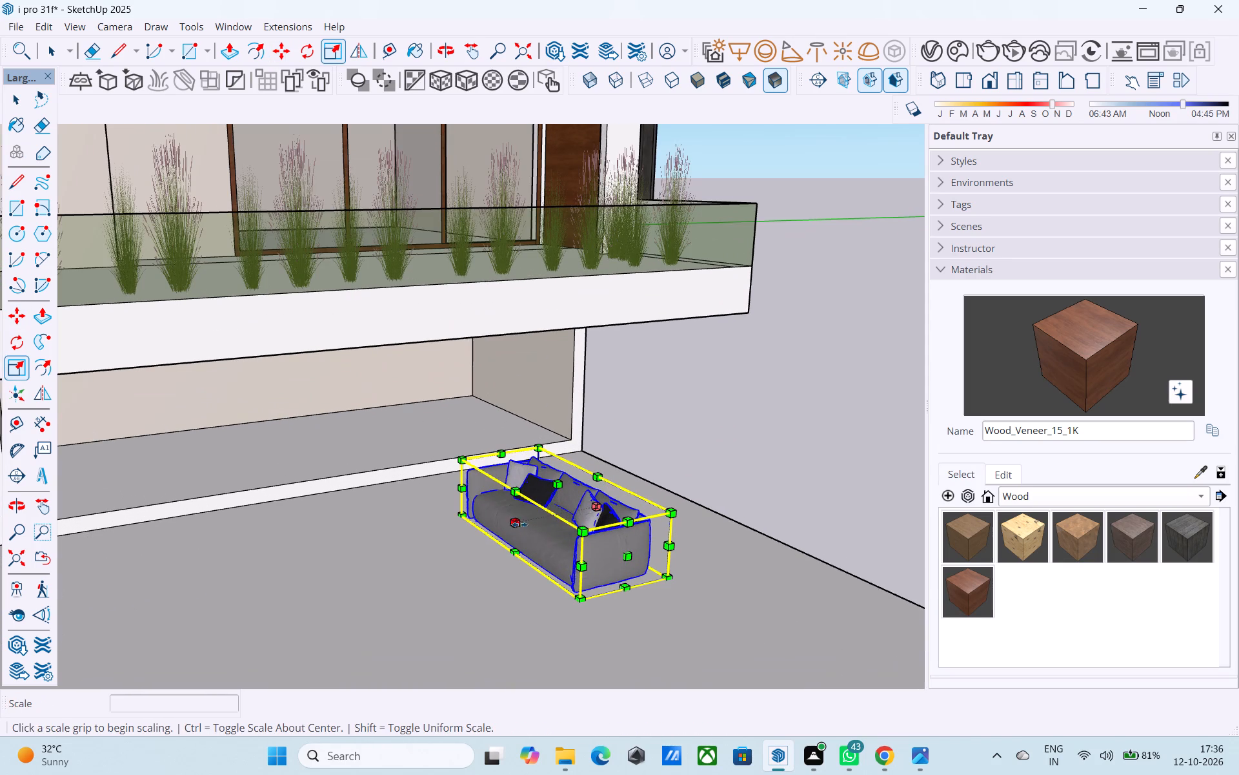
left_click_drag(515, 522, 529, 517)
left_click_drag(632, 554, 632, 548)
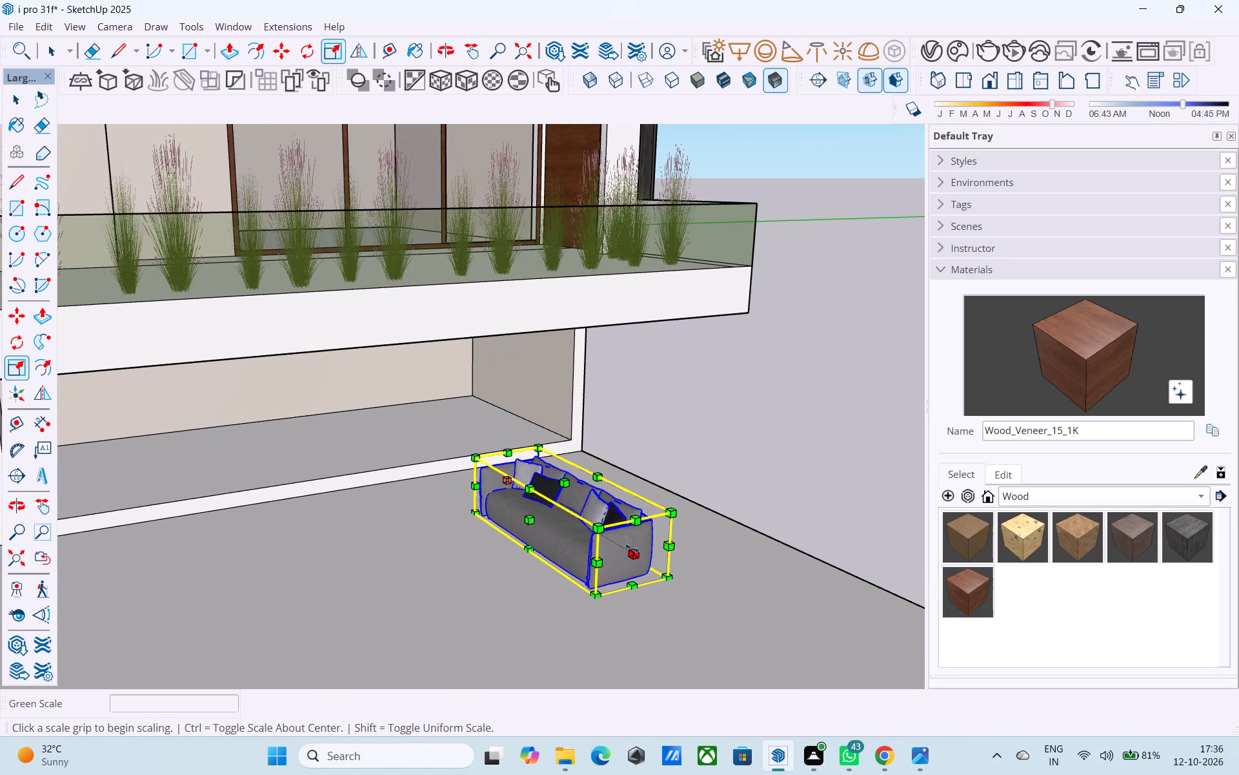
left_click_drag(632, 548, 621, 532)
middle_click_drag(616, 516, 552, 614)
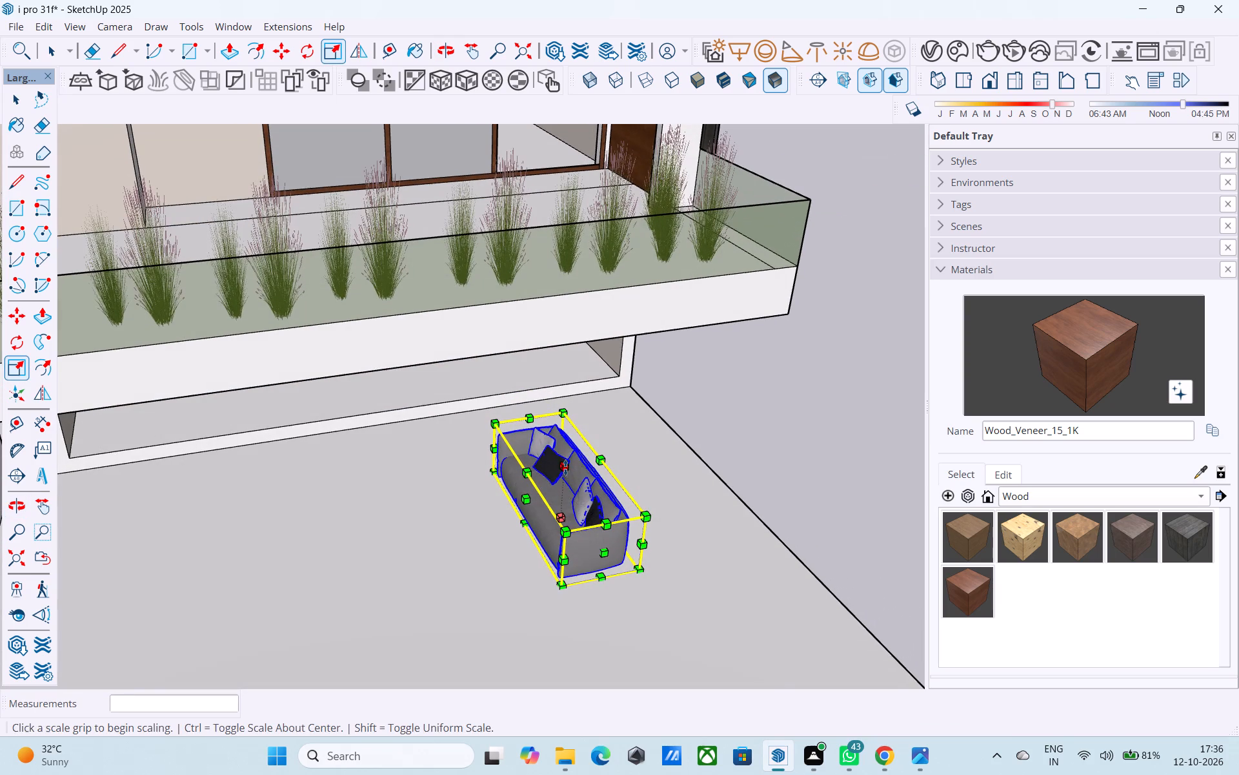
left_click_drag(565, 466, 571, 479)
middle_click_drag(542, 502, 572, 480)
scroll(567, 483, "up", 5)
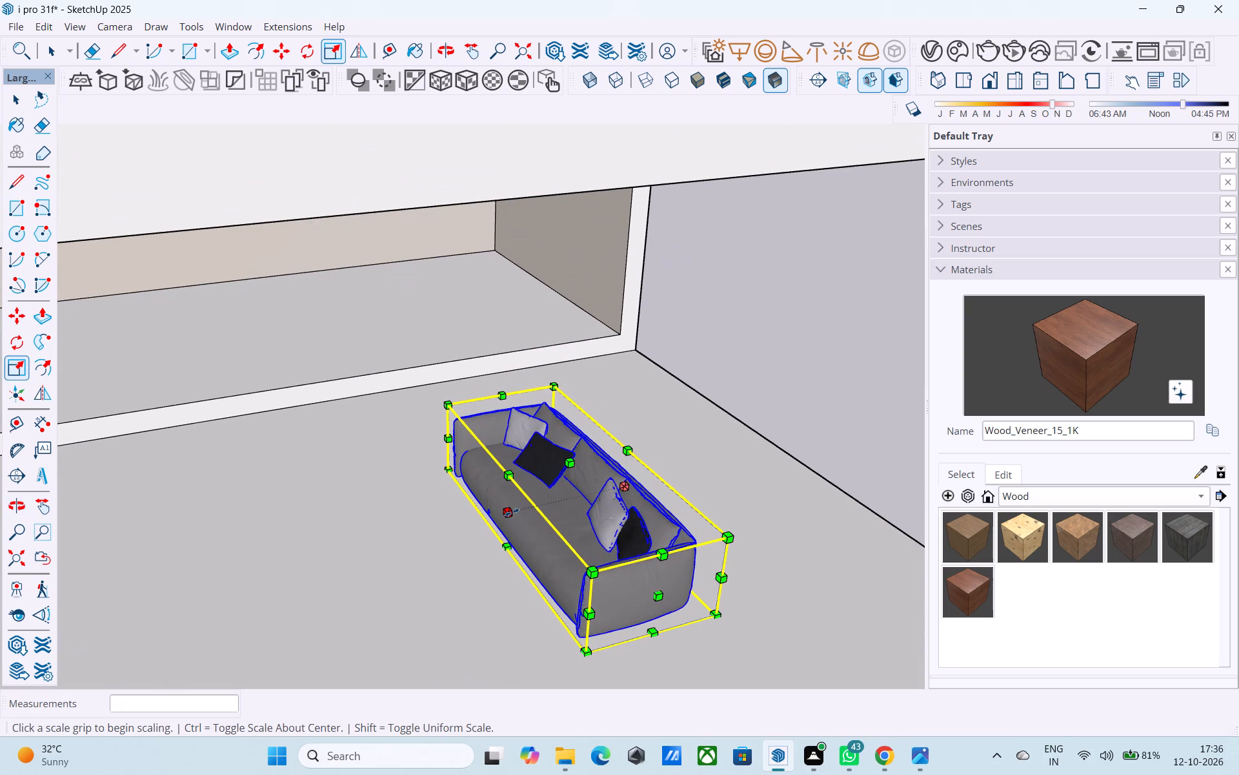
left_click_drag(512, 512, 543, 507)
left_click_drag(675, 590, 636, 553)
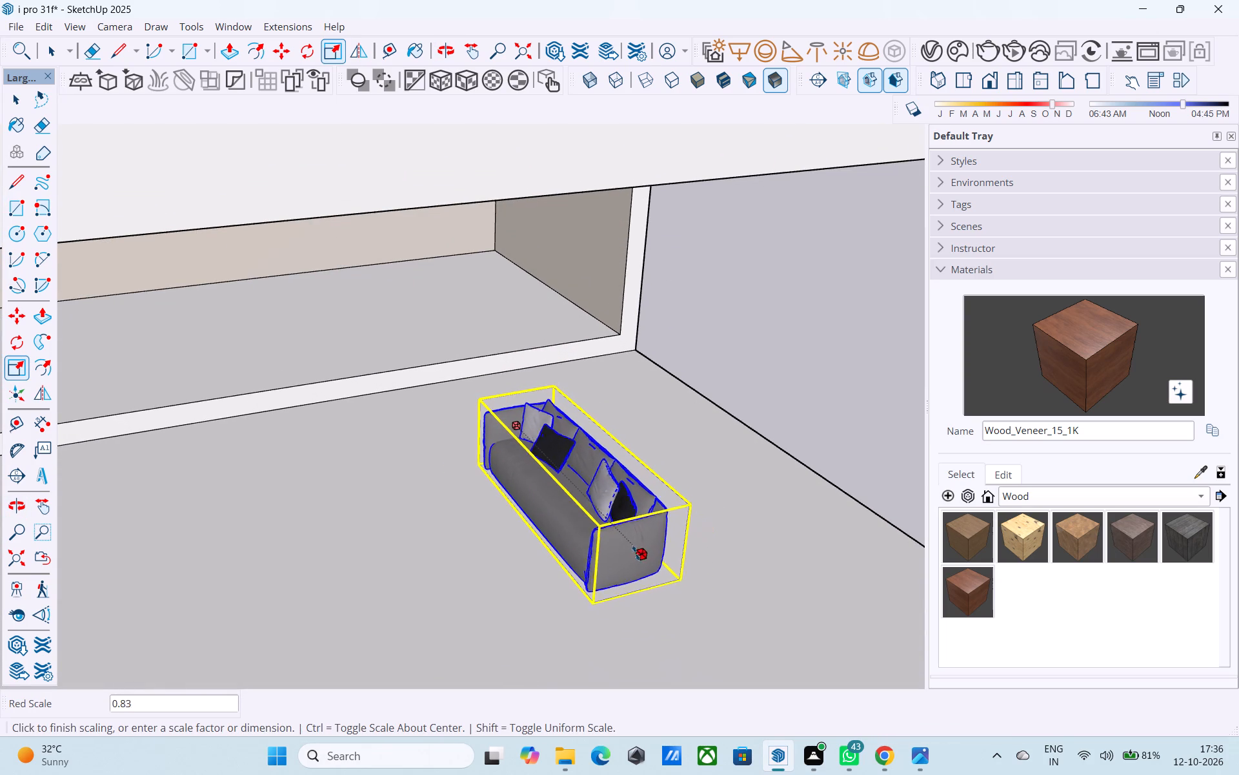
left_click_drag(636, 553, 629, 545)
Rotate the sofa 90 degrees on the ground plane.
middle_click_drag(503, 544, 843, 462)
middle_click_drag(672, 497, 371, 506)
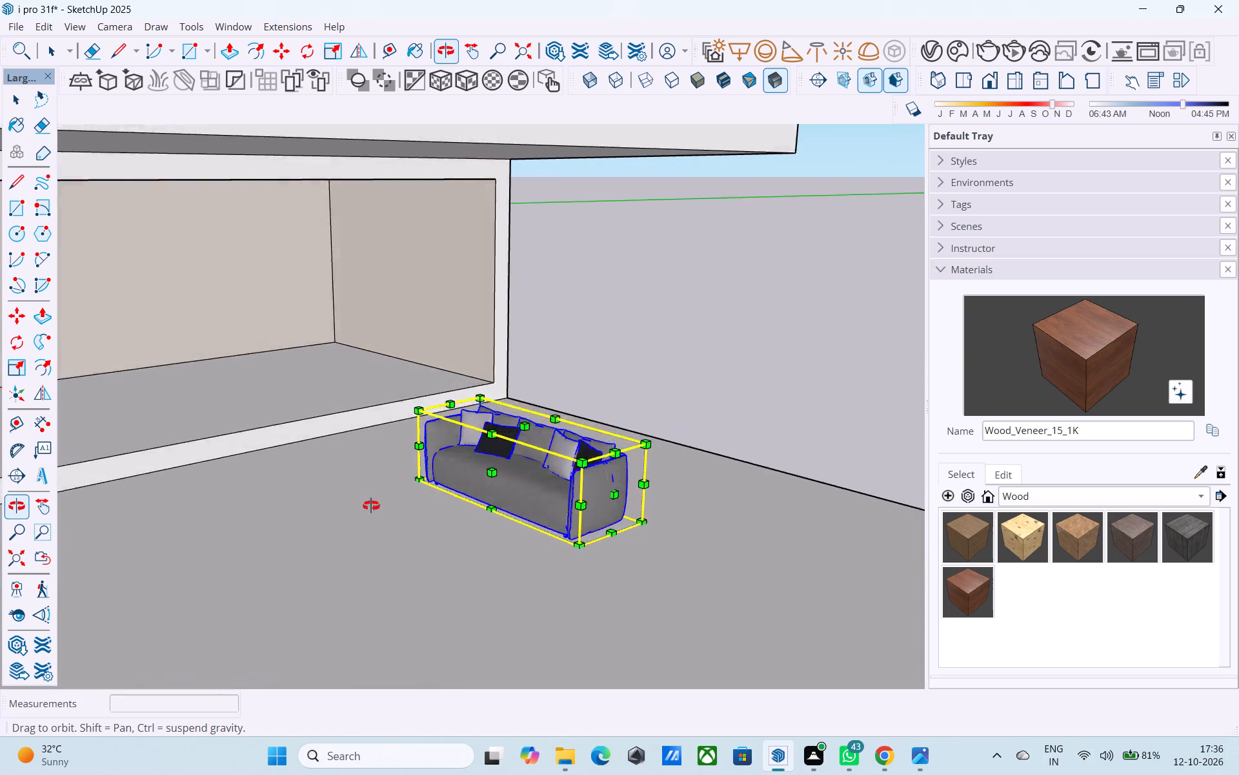
middle_click_drag(371, 506, 324, 495)
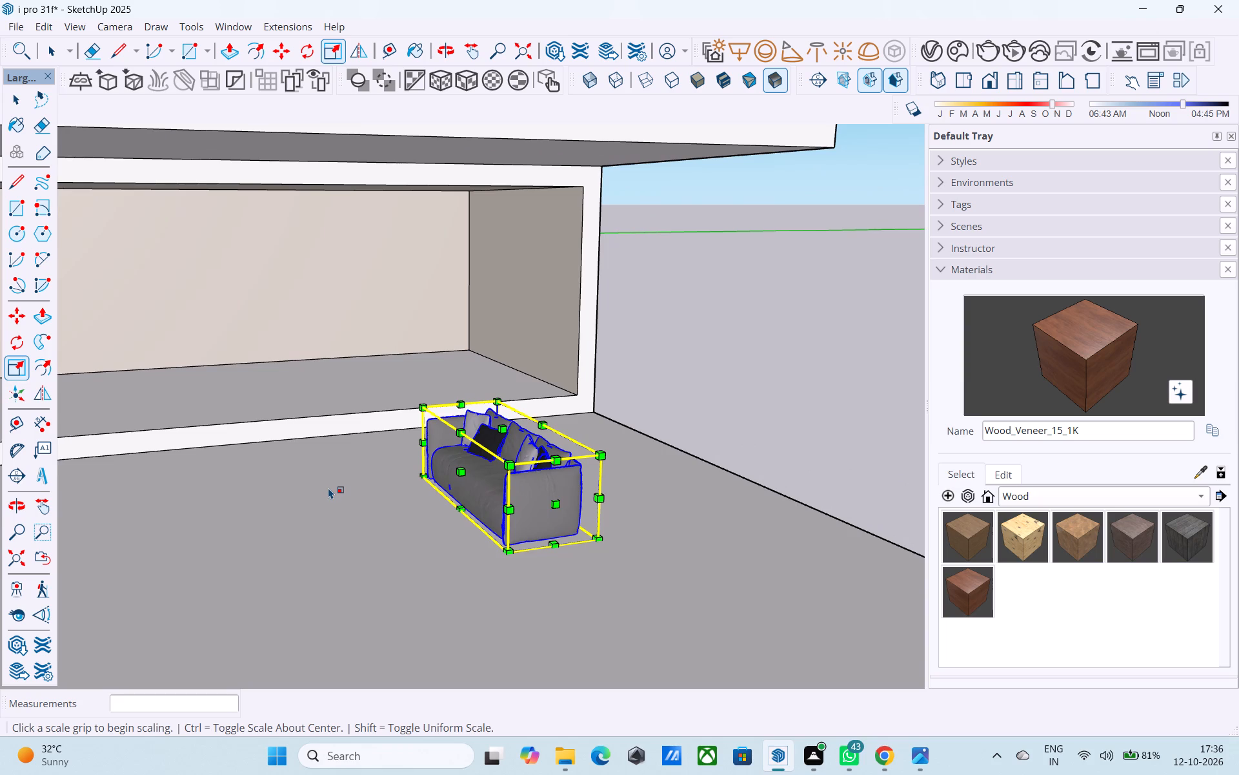
scroll(329, 488, "down", 3)
middle_click_drag(329, 489, 343, 505)
key("q")
scroll(426, 546, "up", 3)
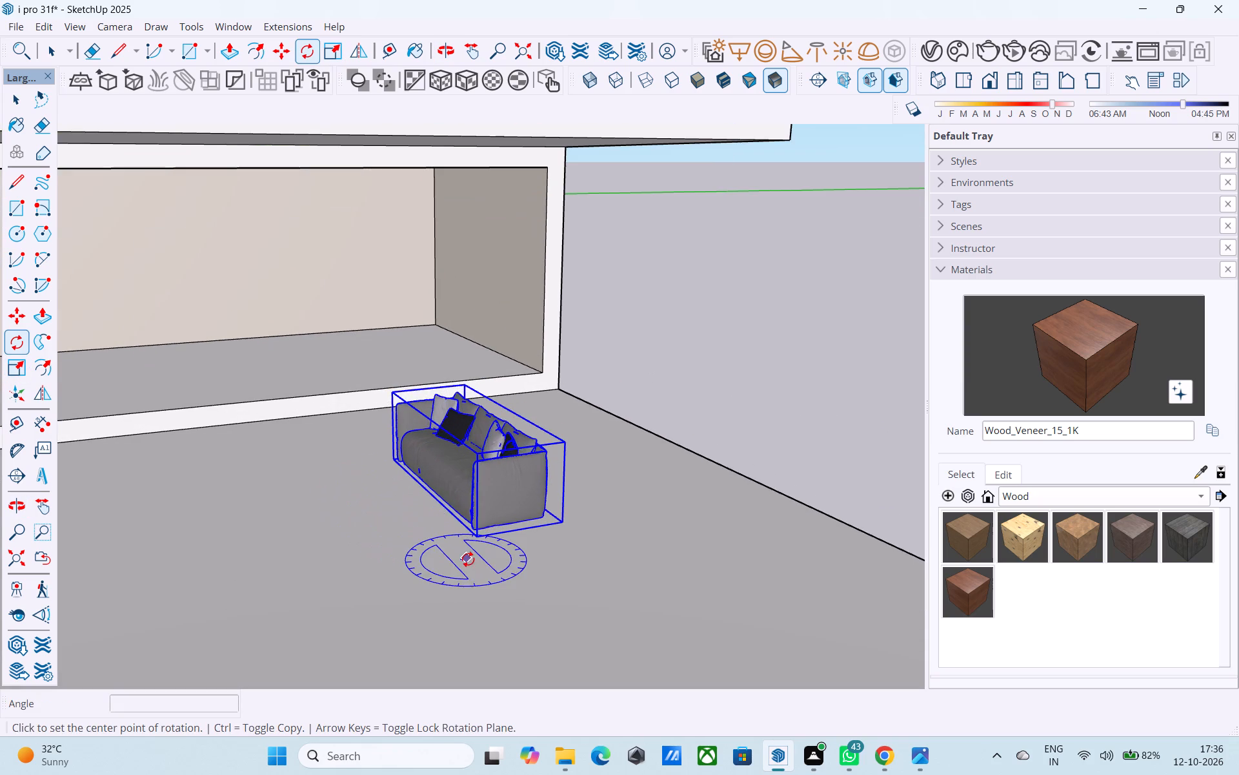
left_click(468, 559)
scroll(532, 541, "up", 1)
left_click(577, 534)
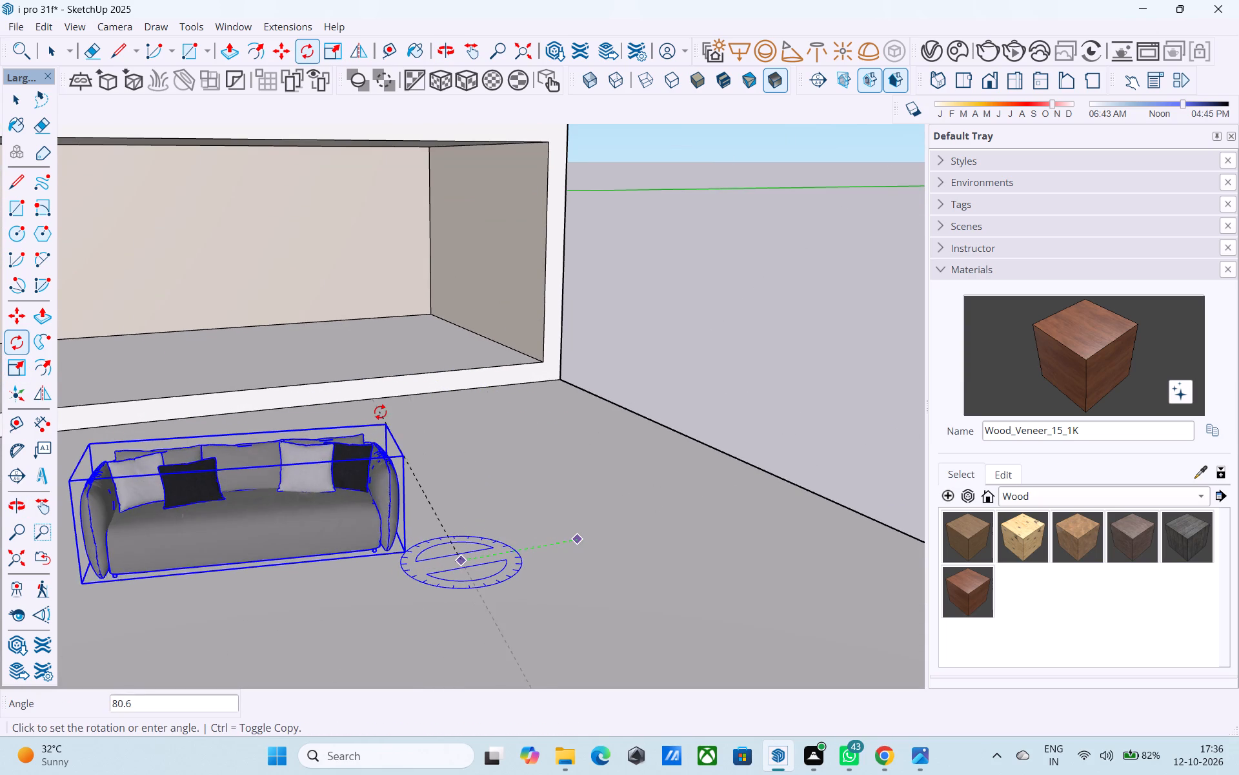
left_click(336, 427)
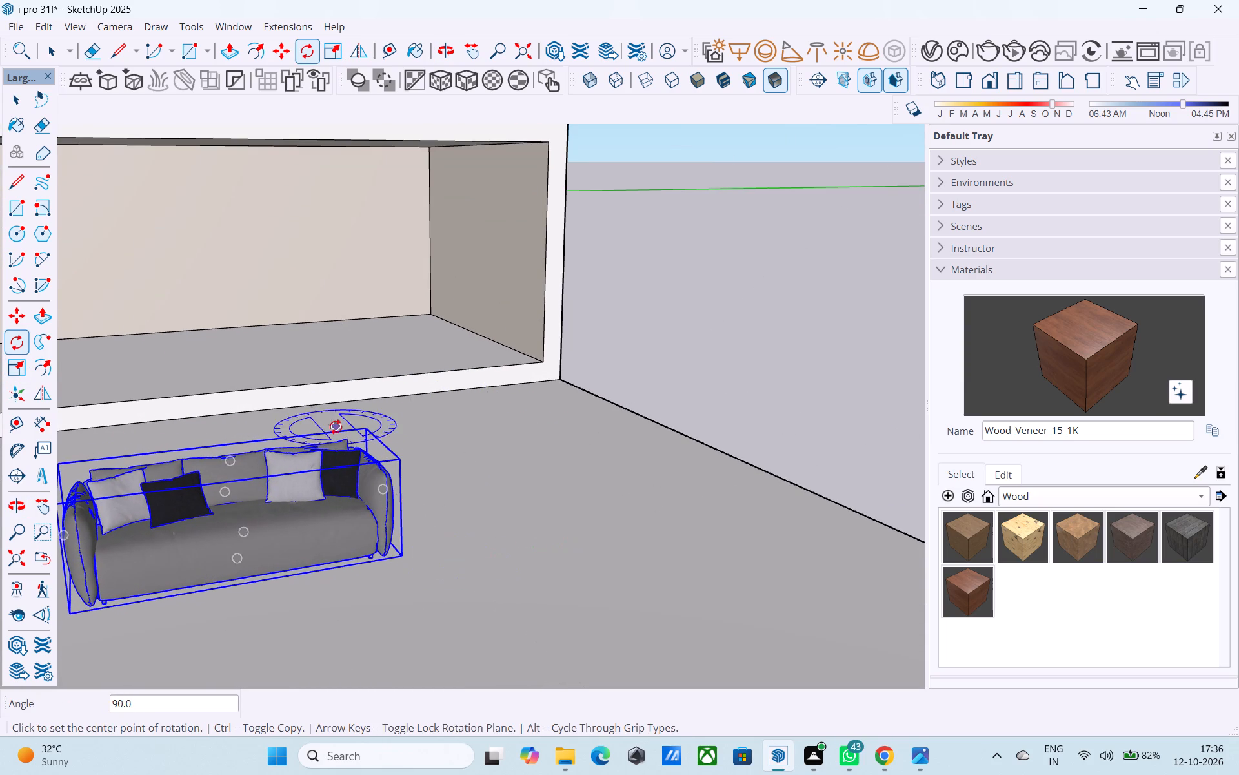
Move the sofa about 14' 8" into the open ground-floor room, beside the end wall along its front edge.
scroll(355, 444, "down", 4)
middle_click_drag(367, 457, 644, 451)
scroll(628, 454, "down", 4)
middle_click_drag(582, 497, 618, 480)
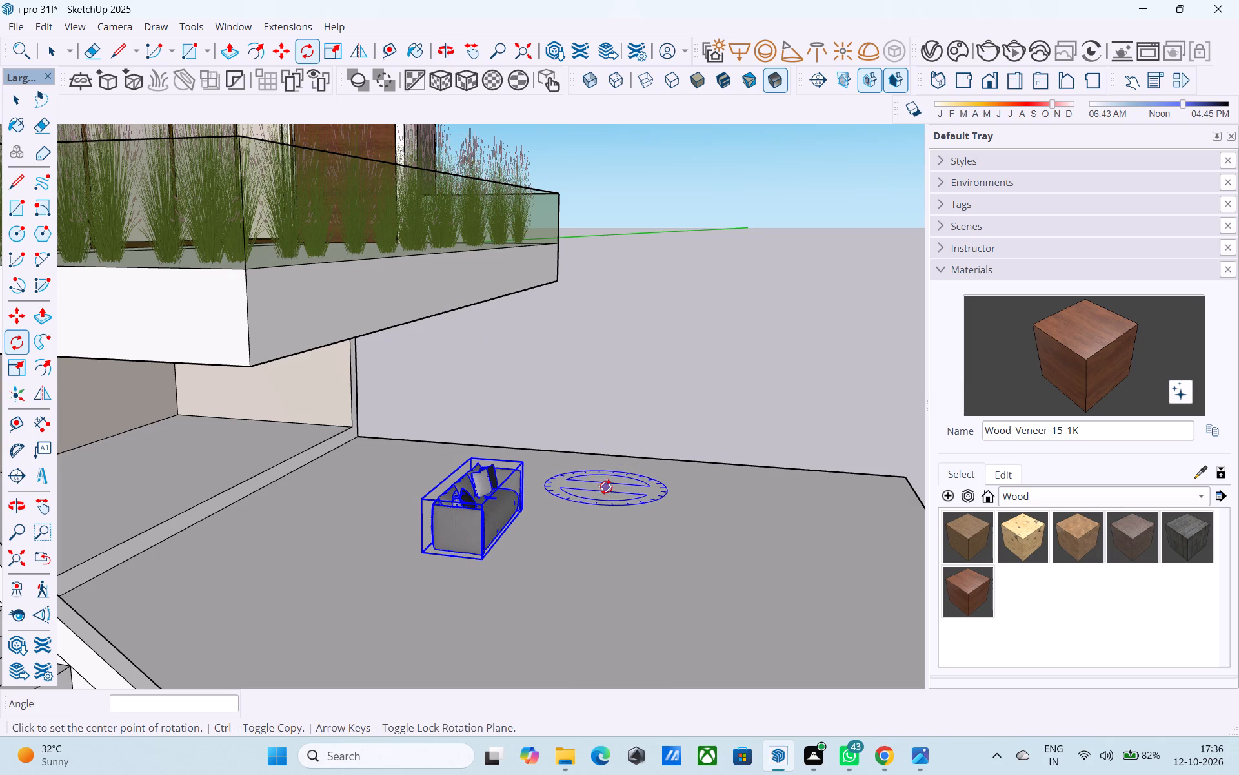
key("m")
left_click(418, 553)
scroll(254, 458, "up", 3)
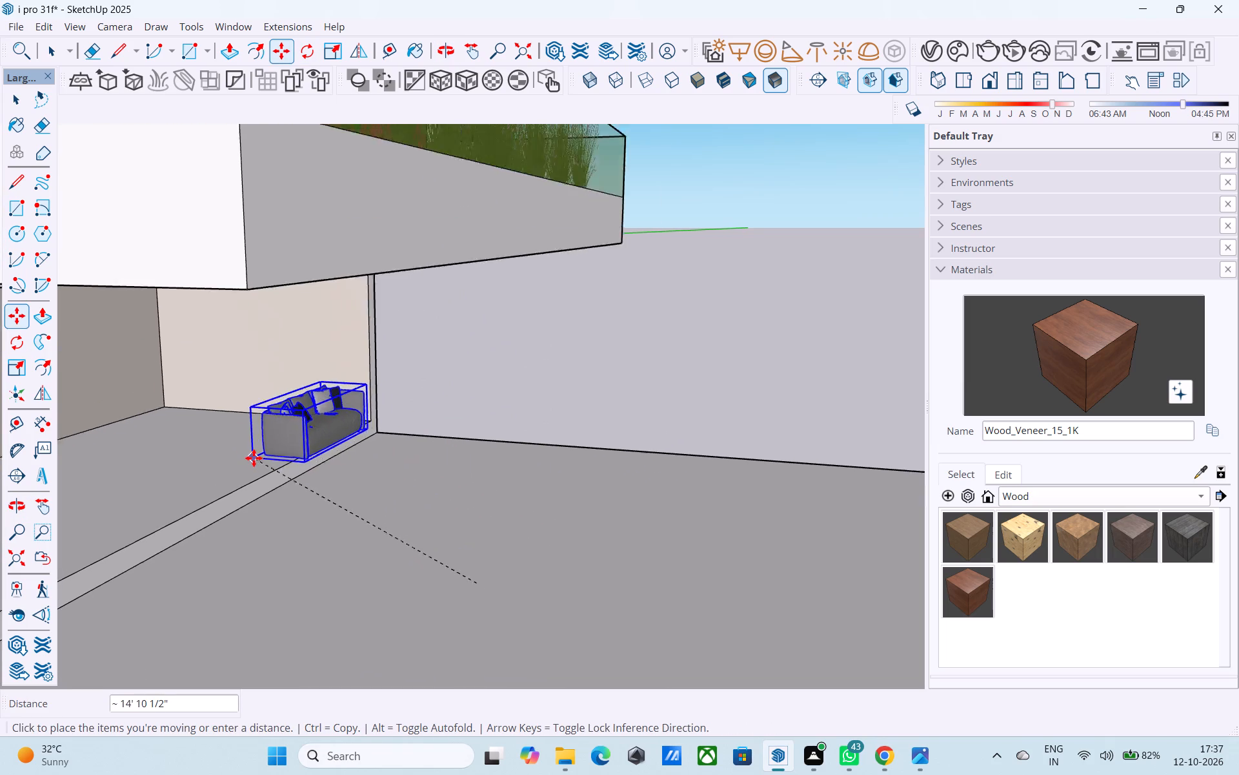
scroll(254, 458, "up", 3)
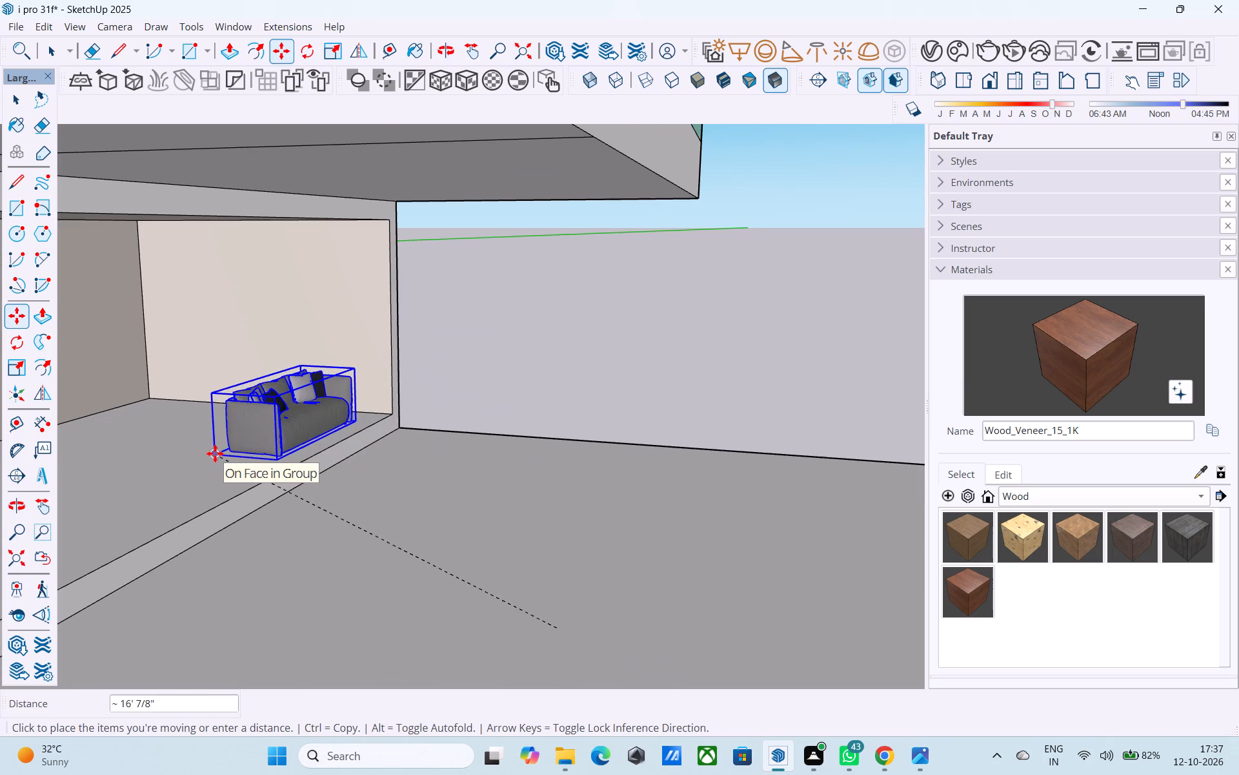
scroll(215, 453, "up", 2)
middle_click_drag(209, 453, 213, 502)
scroll(216, 501, "up", 4)
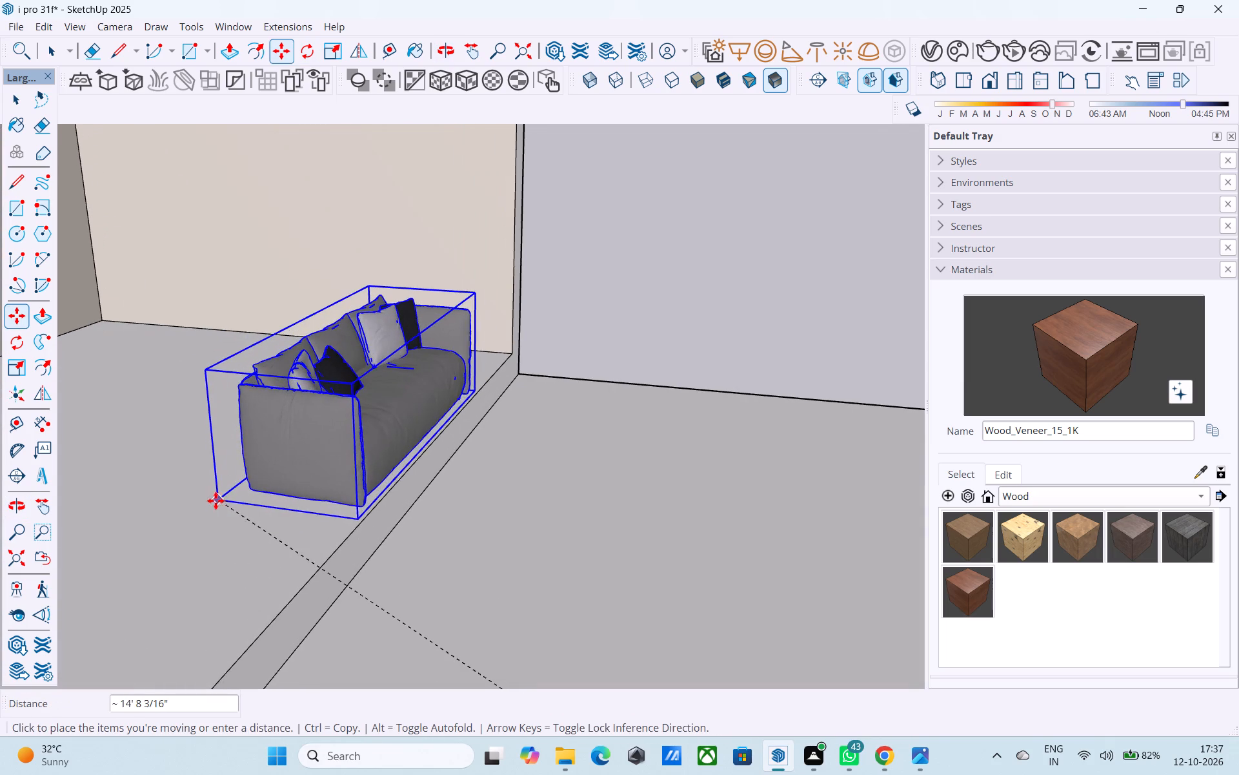
left_click(215, 501)
Flip-copy the sofa across a plane behind its backrest, offset about 1' 2", to make a back-to-back pair.
middle_click_drag(216, 501, 446, 533)
scroll(328, 524, "up", 1, "shift")
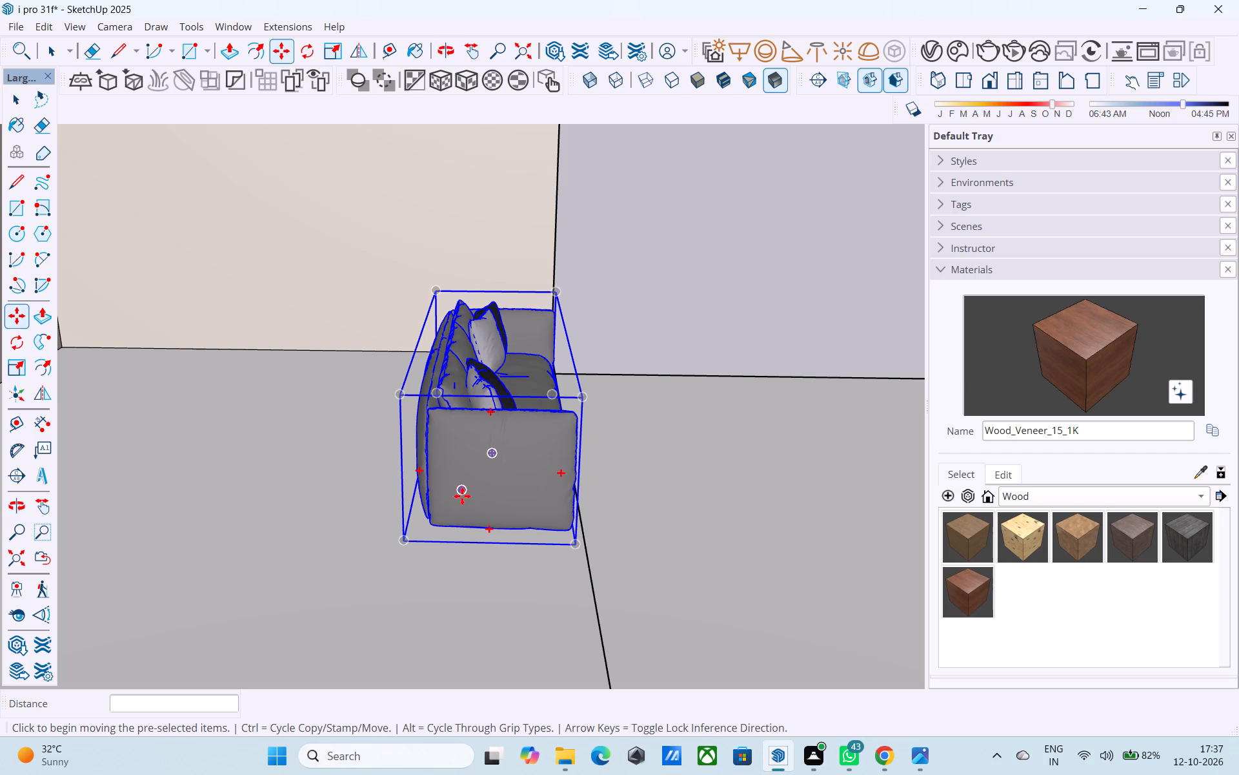
key("space")
left_click(350, 45)
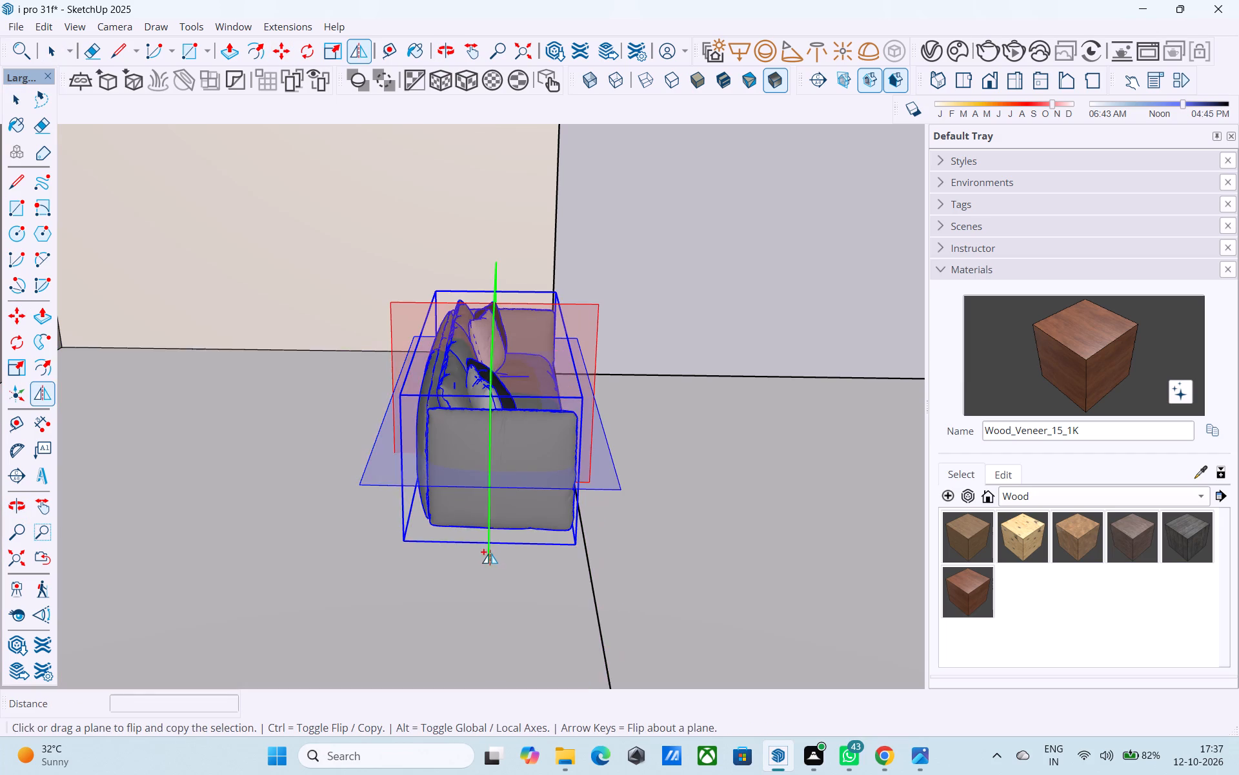
left_click_drag(489, 553, 405, 543)
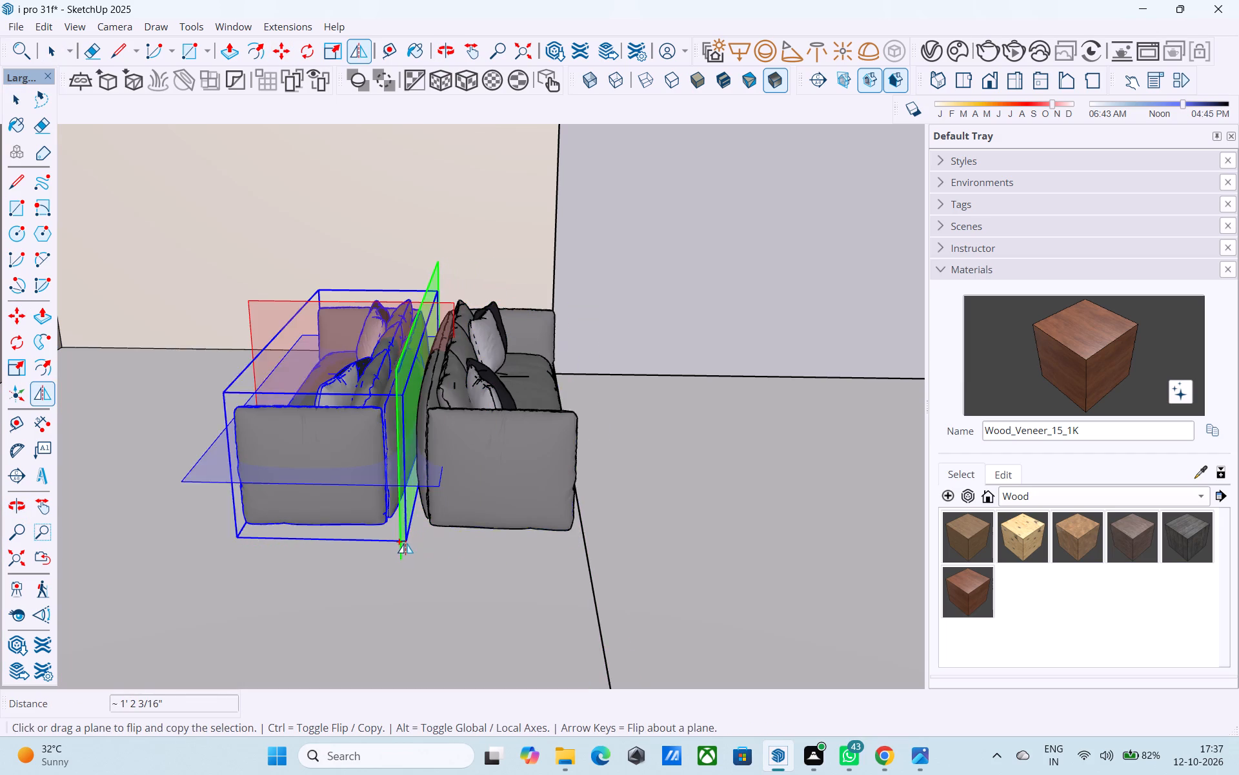
key("space")
Select both back-to-back sofas and flip-copy them lengthwise along the room's front edge, with the mirror plane offset about 3' 5".
left_click(624, 477)
middle_click_drag(528, 494, 245, 387)
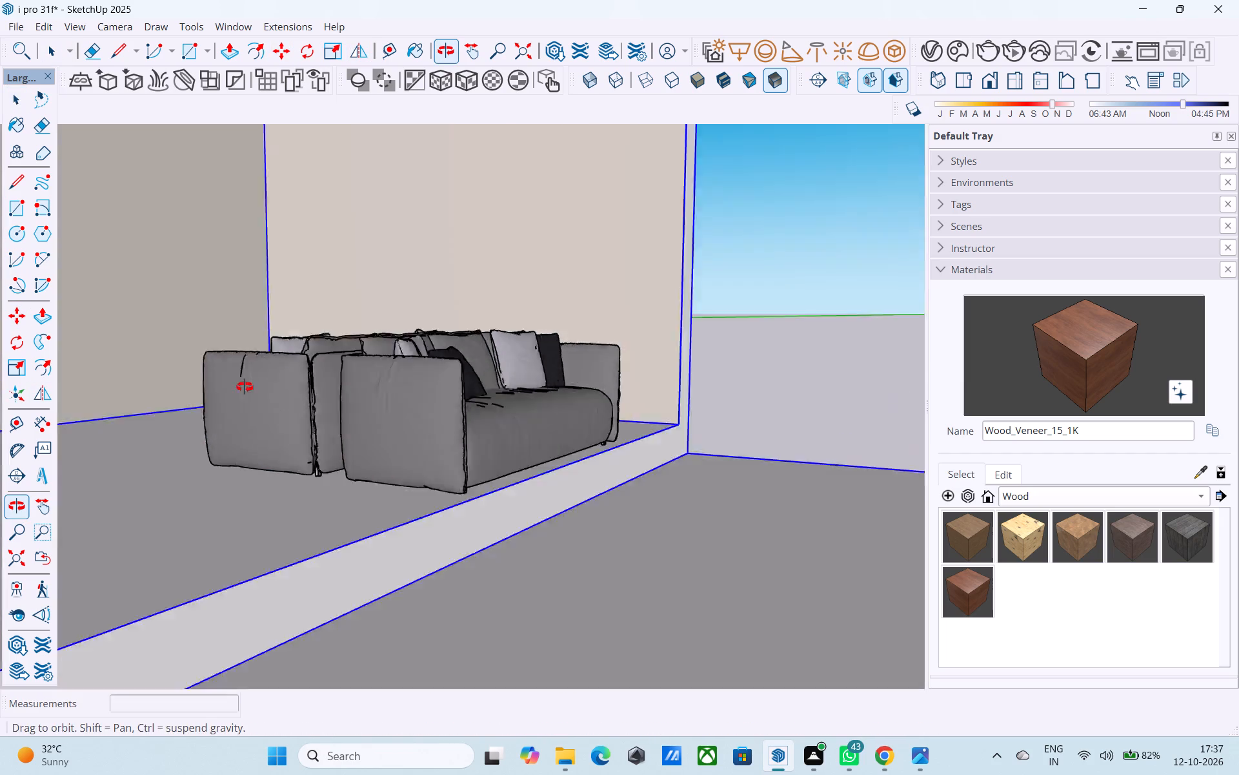
middle_click_drag(245, 387, 161, 453)
scroll(201, 469, "down", 9)
middle_click_drag(260, 454, 484, 484)
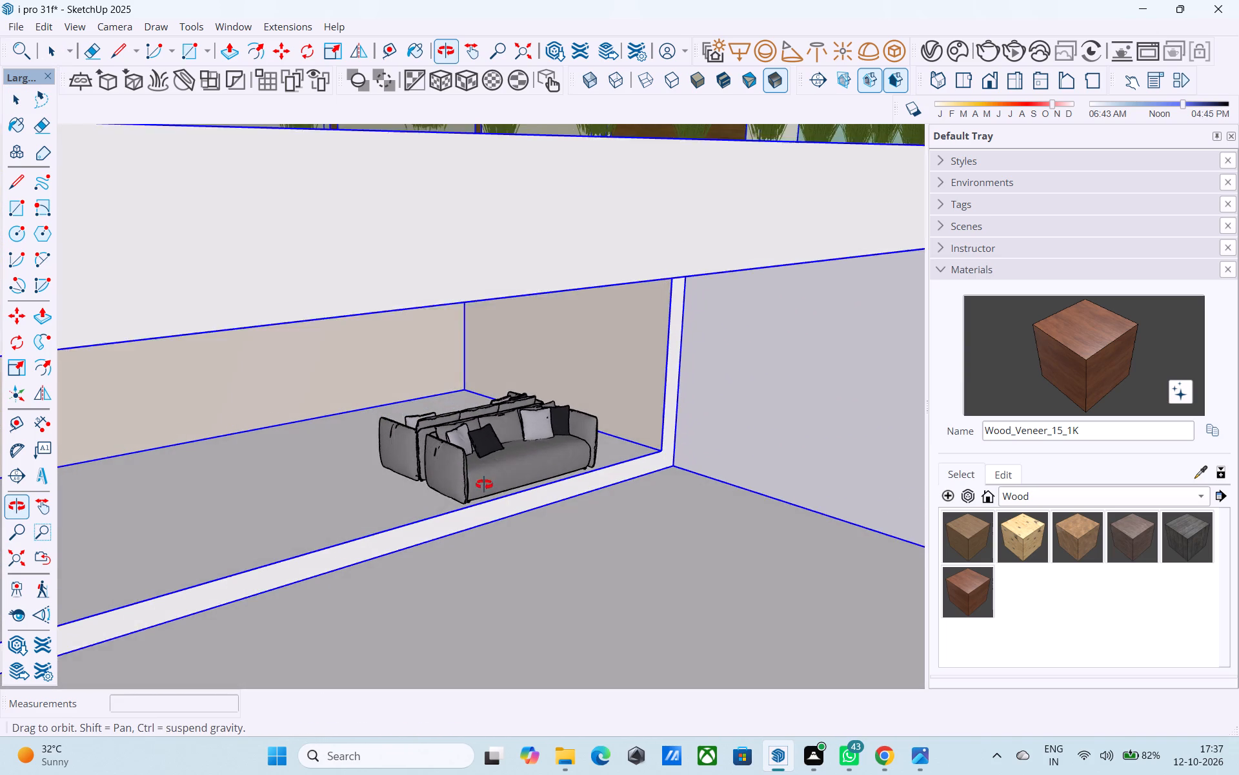
middle_click_drag(484, 484, 490, 486)
left_click(456, 466)
scroll(440, 462, "up", 3)
left_click(390, 428, "shift")
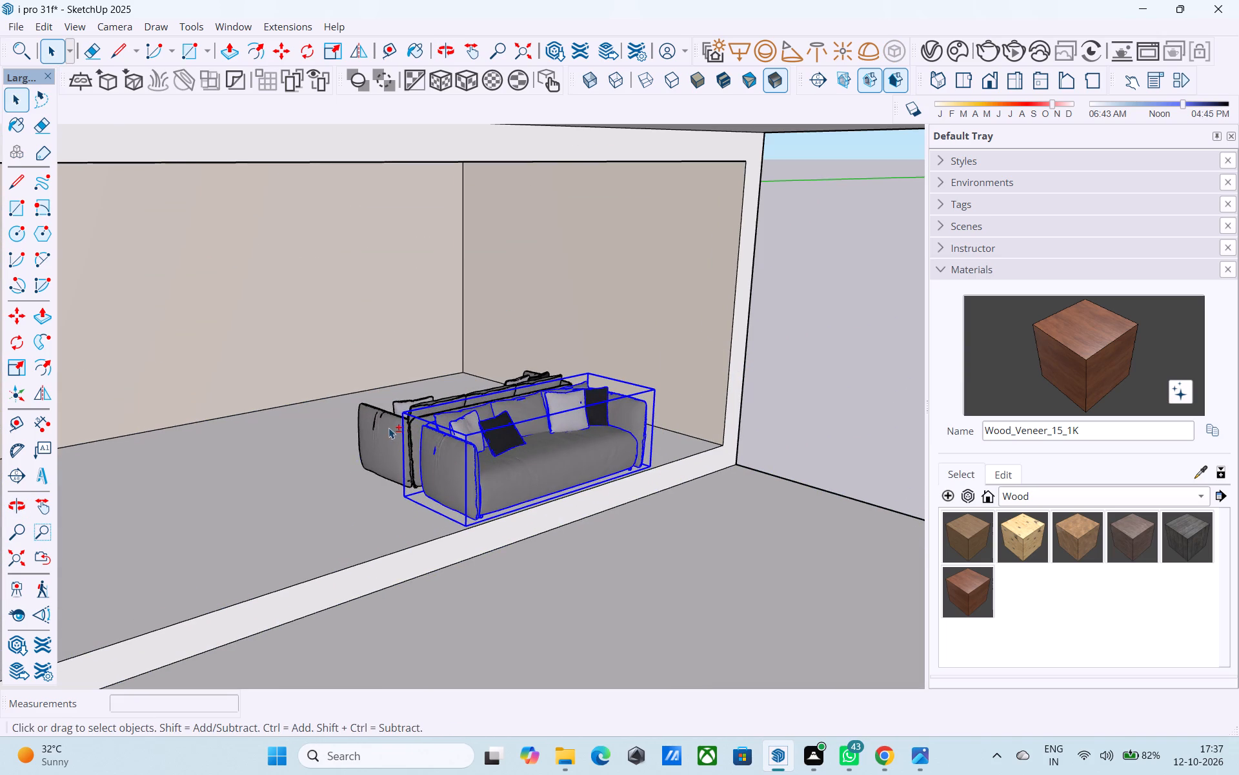
left_click(360, 56)
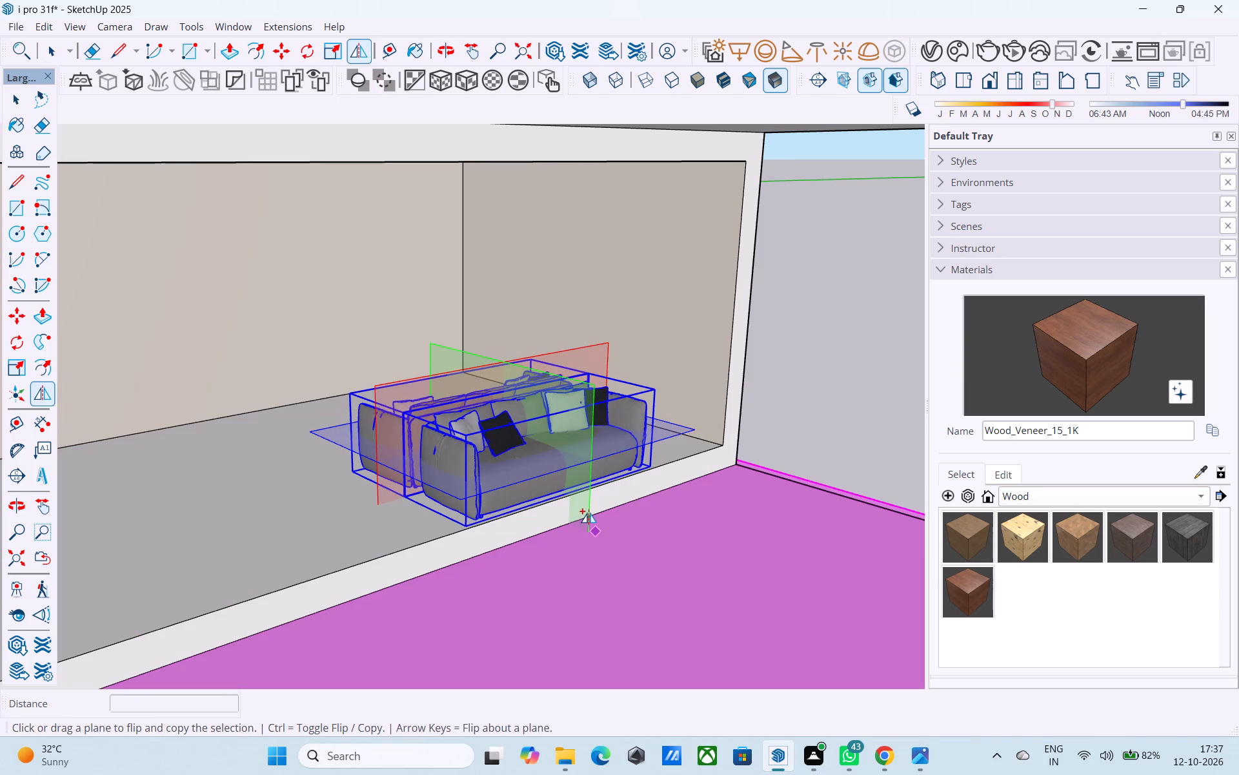
left_click_drag(589, 512, 465, 544)
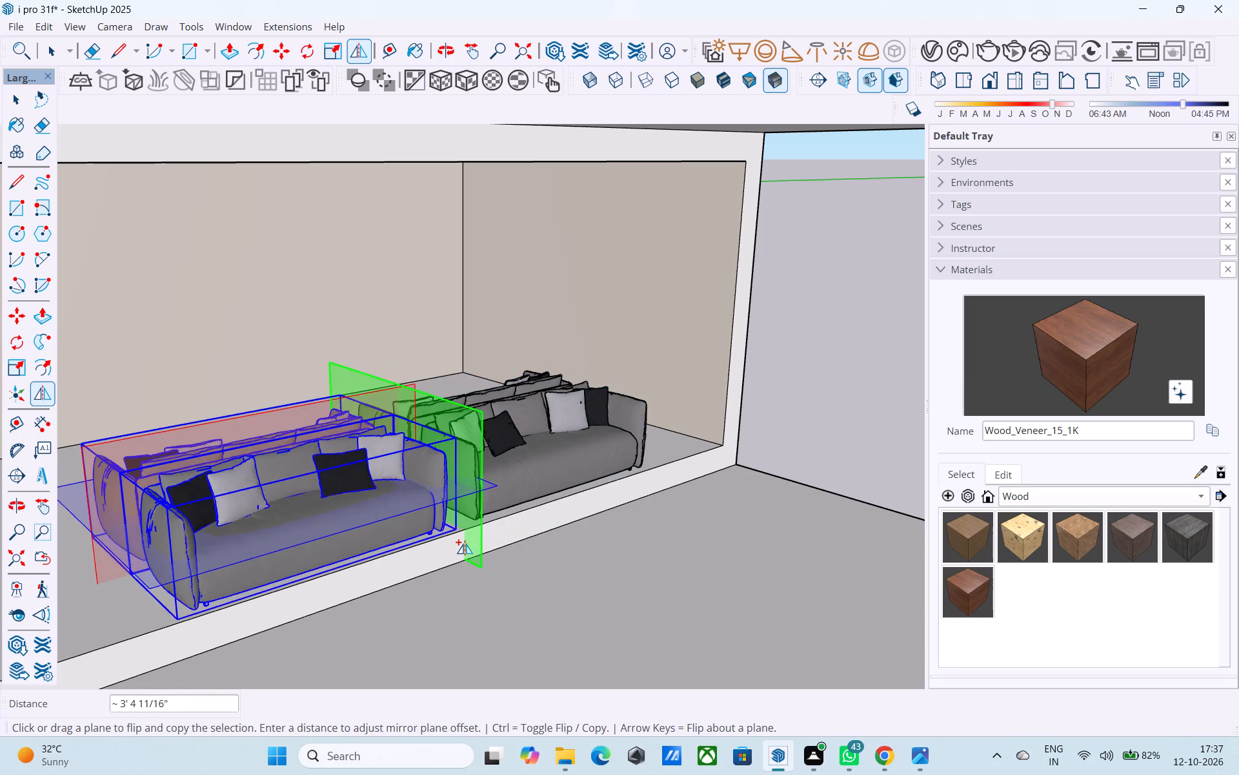
Finish the flip copy, deselect, and examine the back-to-back sofas in the open ground-floor room from close up and outside.
scroll(454, 544, "down", 8)
key("space")
scroll(403, 546, "down", 5)
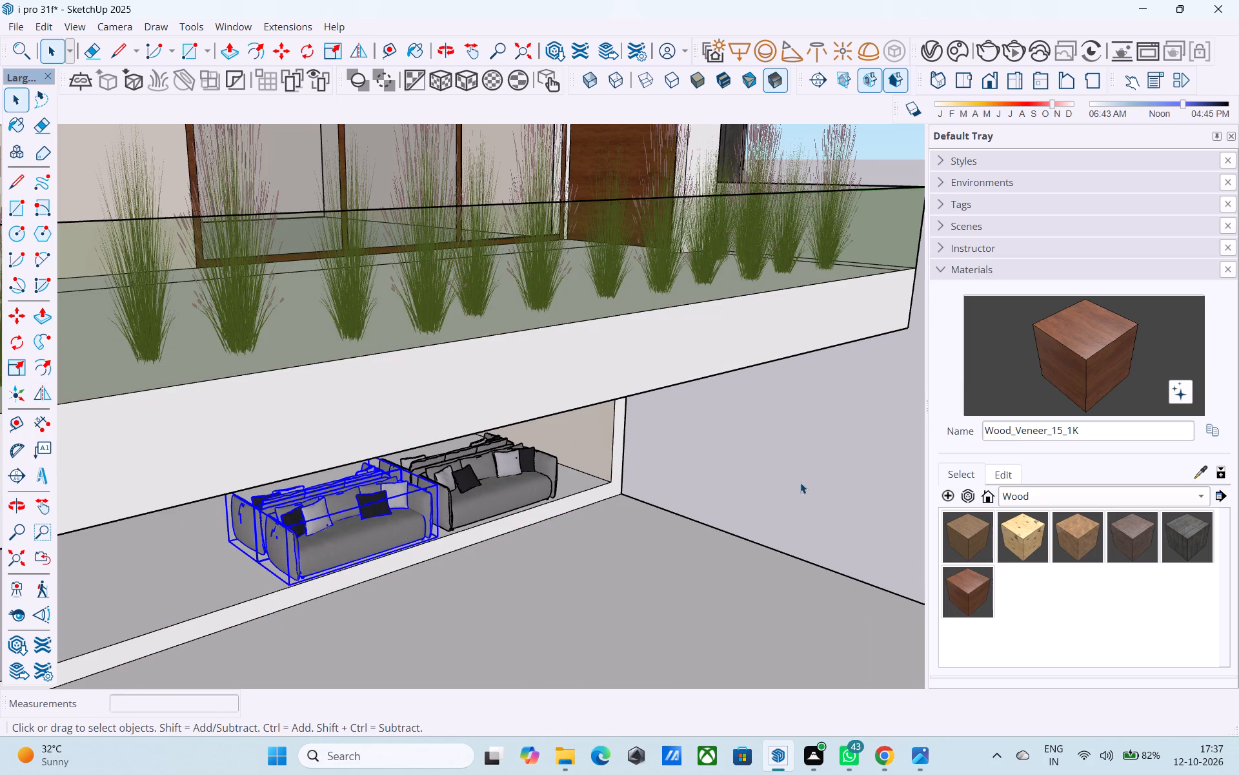
left_click(800, 482)
scroll(591, 508, "down", 1)
middle_click_drag(536, 522, 372, 480)
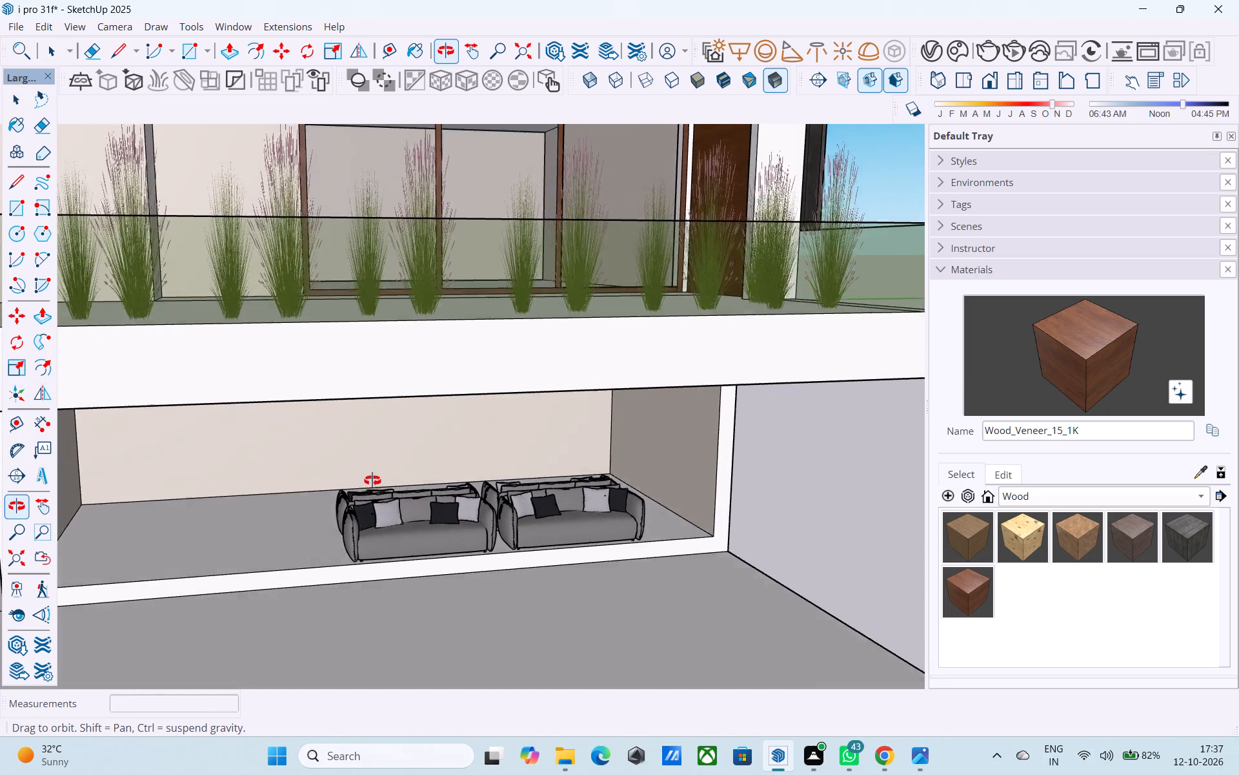
middle_click_drag(372, 480, 372, 471)
middle_click_drag(376, 512, 512, 513)
scroll(387, 541, "up", 8)
middle_click_drag(320, 520, 332, 528)
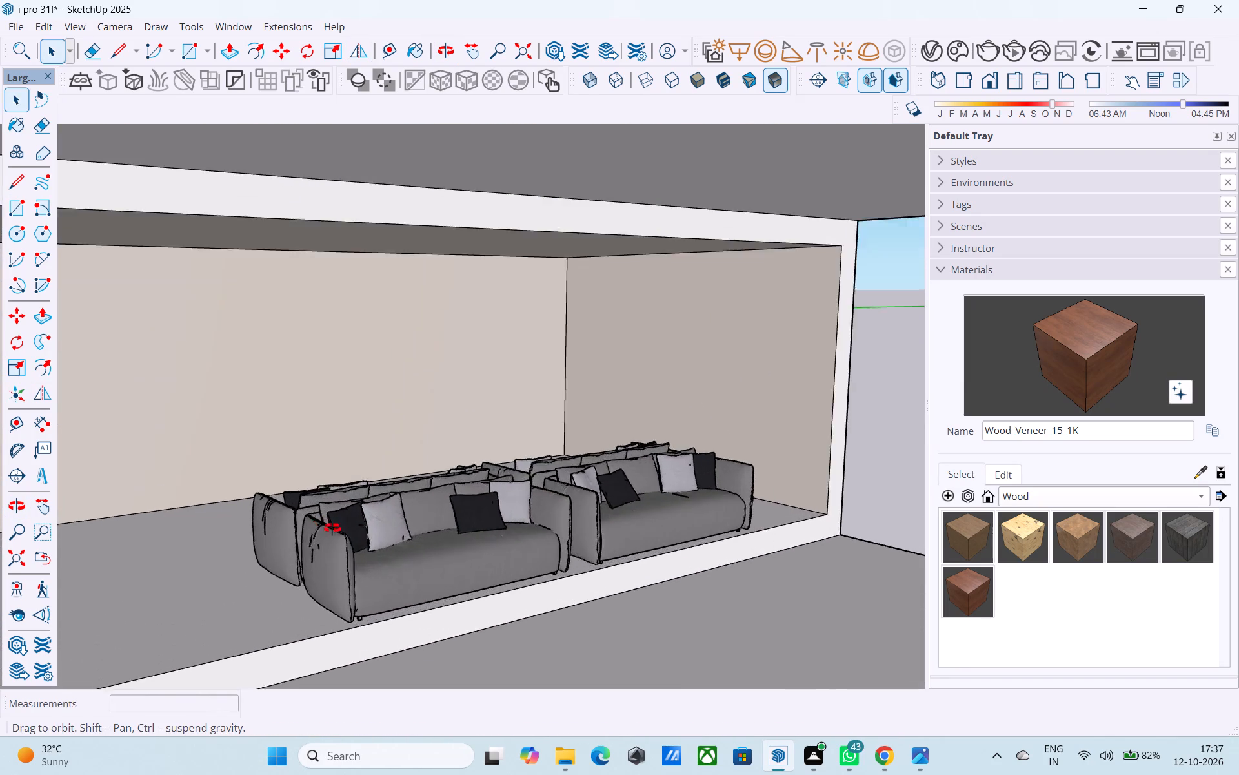
middle_click_drag(332, 528, 534, 579)
middle_click_drag(517, 543, 302, 429)
scroll(274, 420, "down", 6)
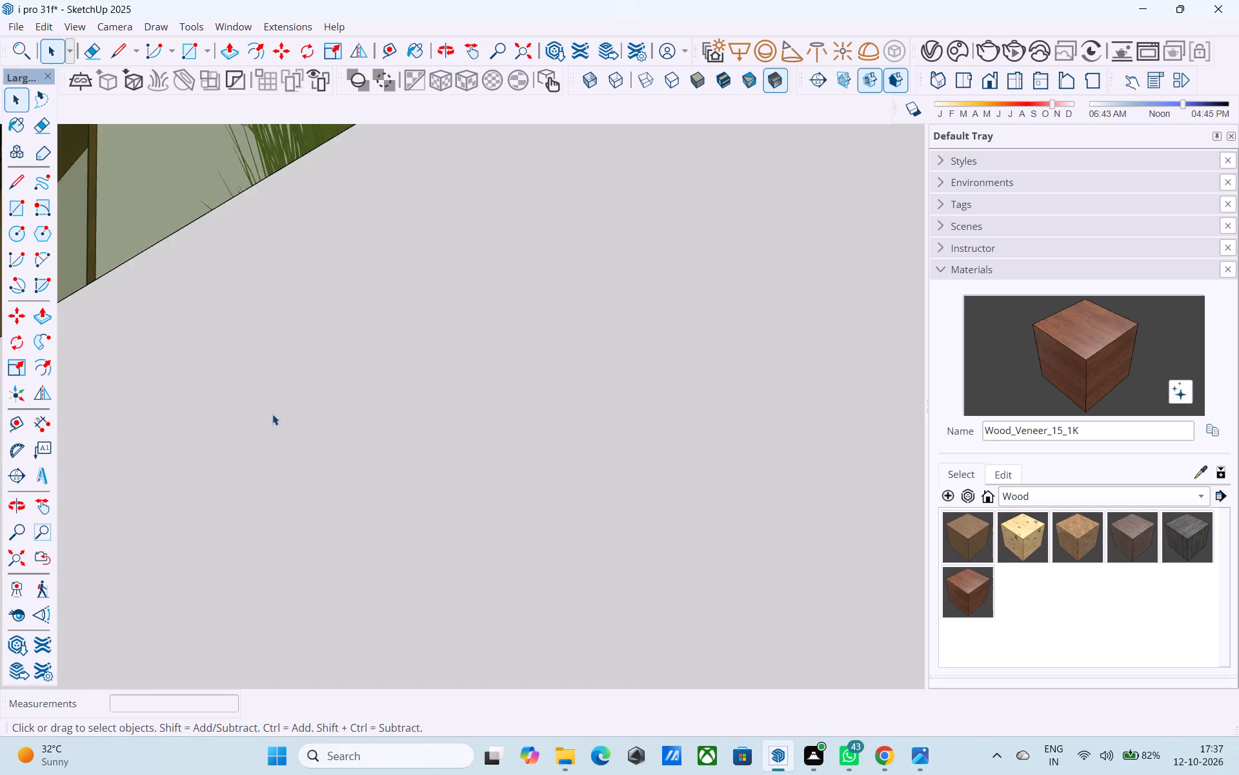
scroll(272, 414, "down", 20)
scroll(272, 414, "down", 4)
scroll(307, 269, "up", 1)
scroll(307, 271, "down", 10)
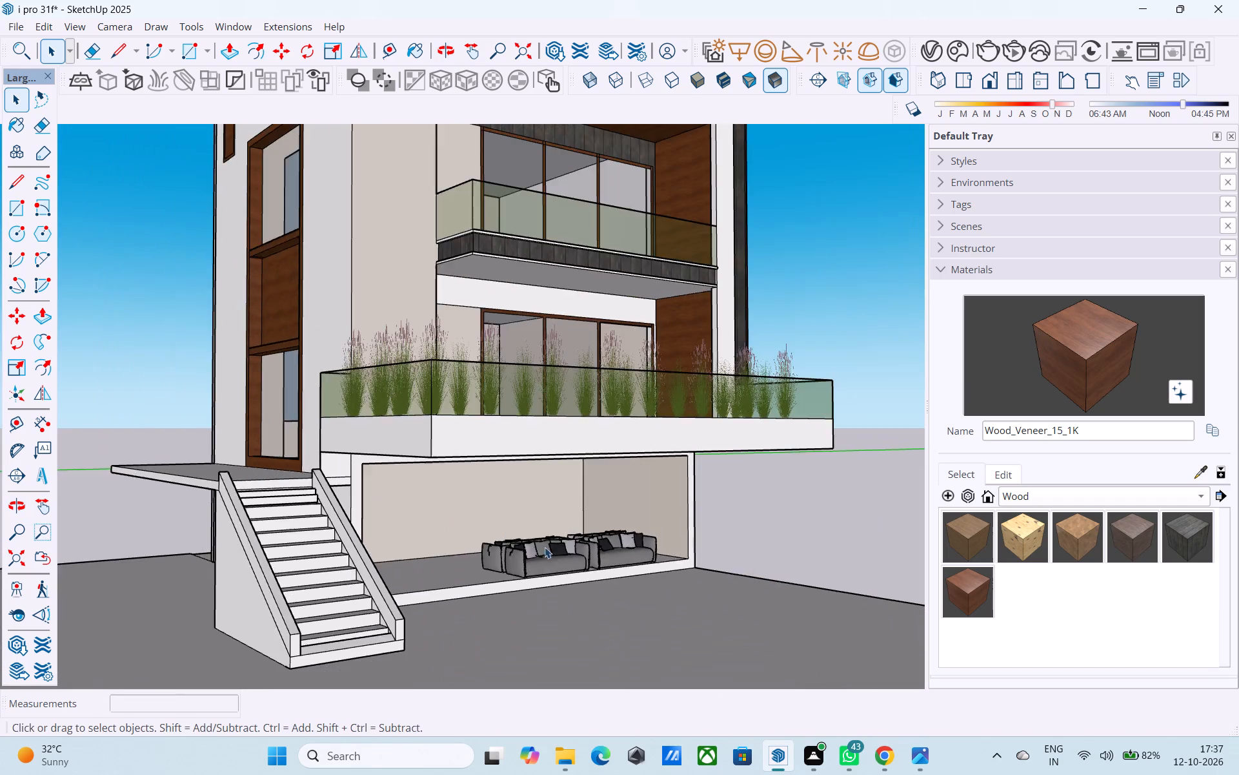
Select the two rear sofas and move them about 1' 9" toward the back wall, away from the front pair.
scroll(644, 594, "up", 9)
middle_click_drag(482, 550, 547, 577)
middle_click_drag(386, 528, 498, 550)
scroll(458, 540, "up", 8)
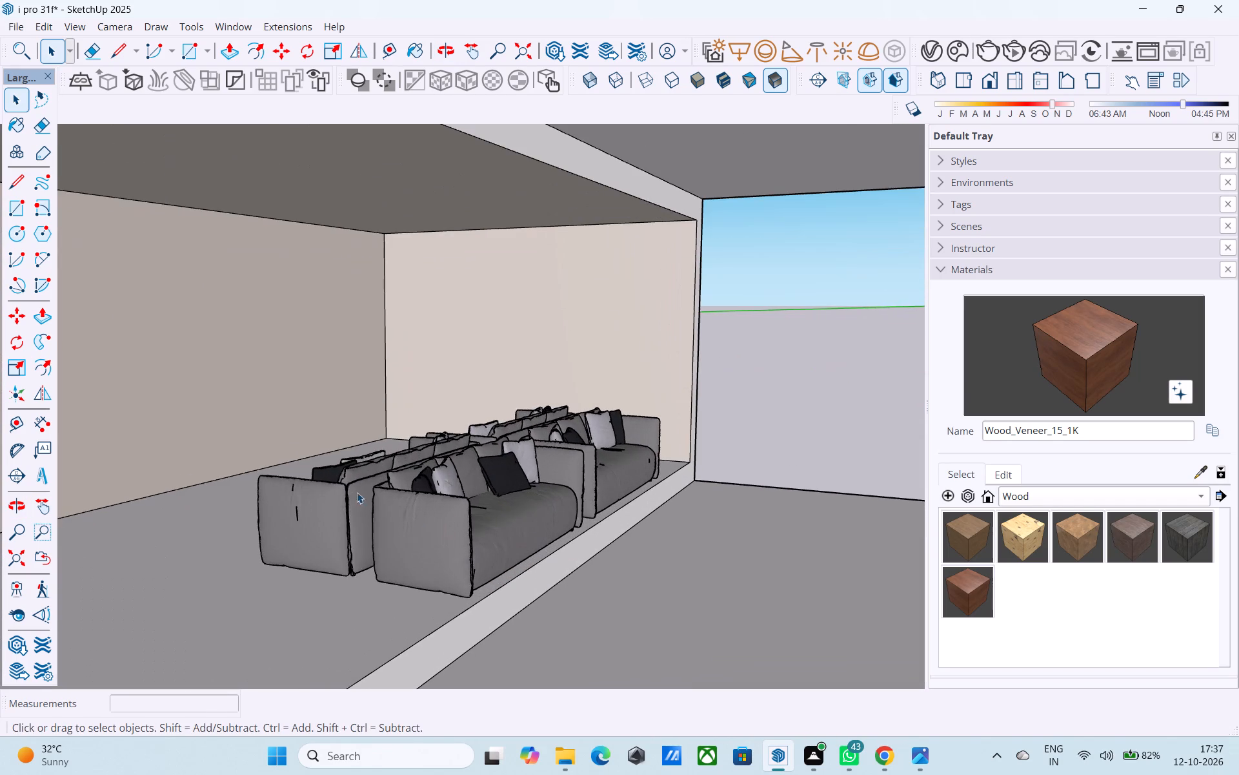
left_click(318, 481)
scroll(392, 462, "up", 4)
middle_click_drag(483, 431, 499, 469)
scroll(499, 468, "up", 1, "shift")
left_click(552, 444, "shift")
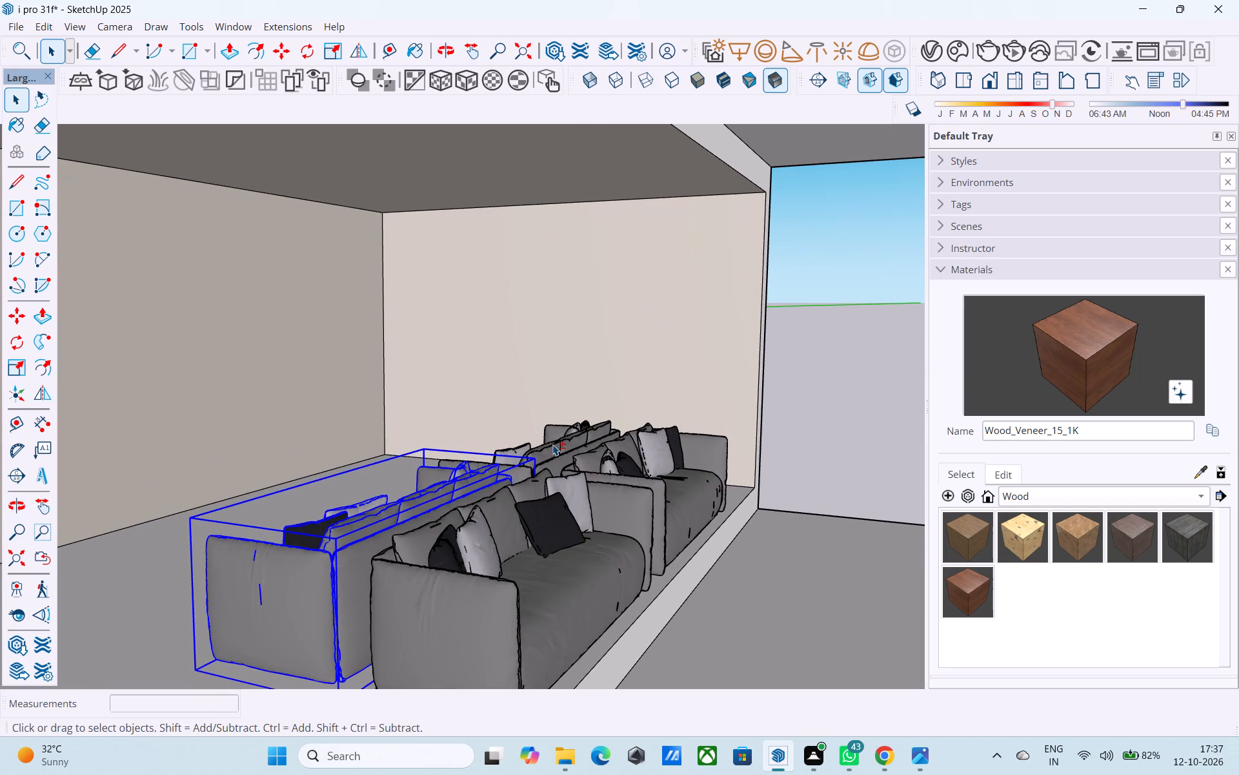
key("m")
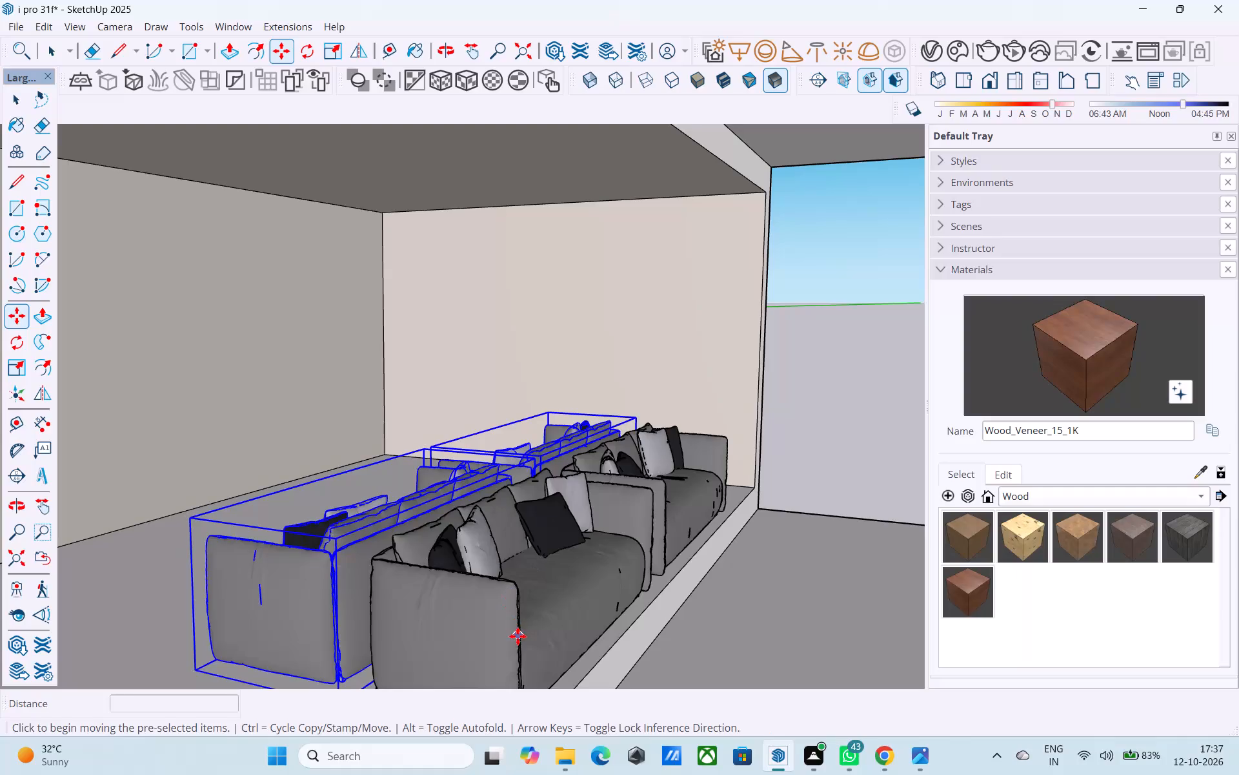
scroll(497, 589, "down", 2)
middle_click_drag(497, 589, 441, 393, "shift")
scroll(441, 393, "down", 1)
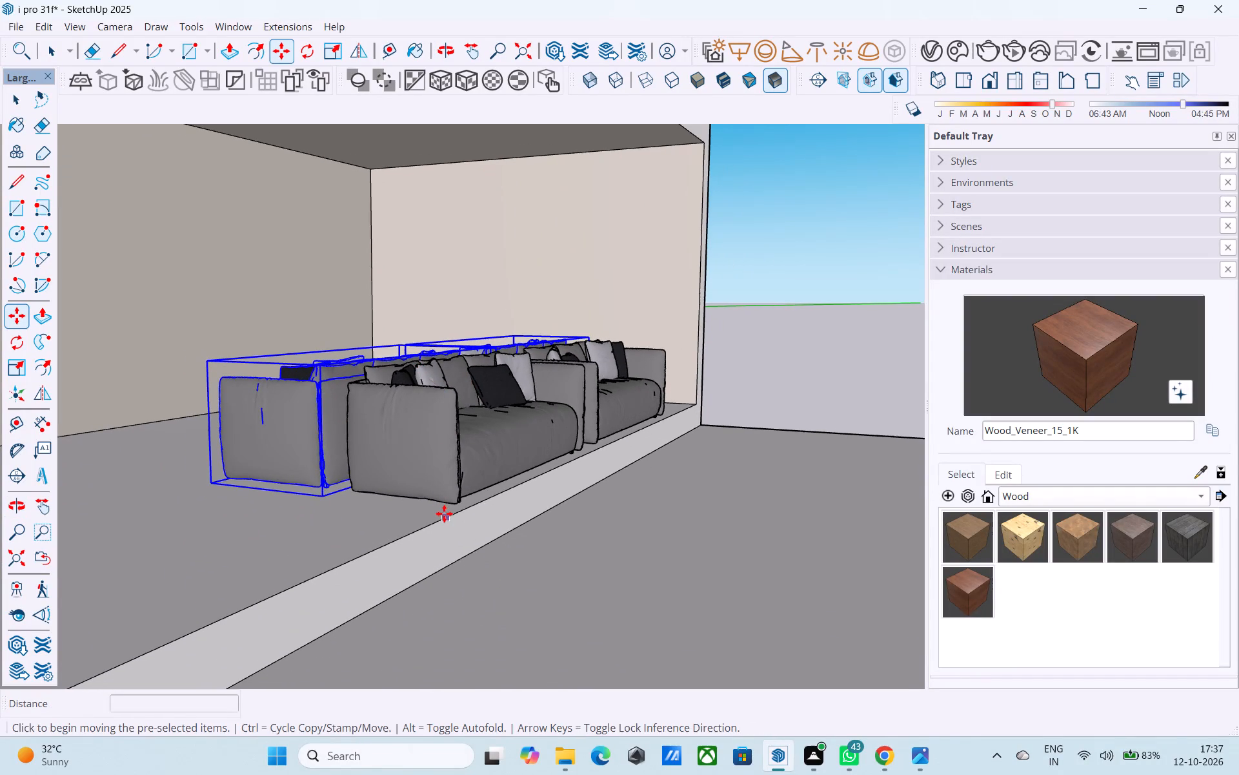
left_click(444, 513)
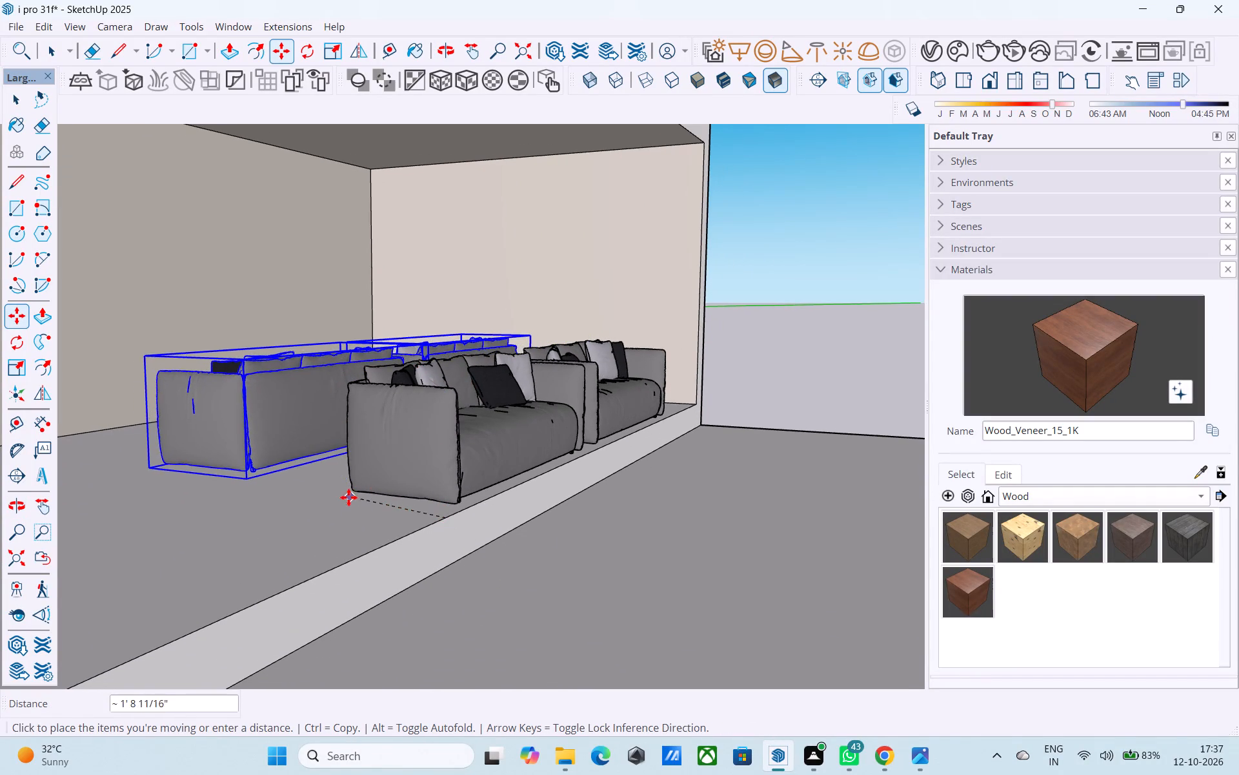
left_click(339, 513)
middle_click_drag(409, 504, 221, 558)
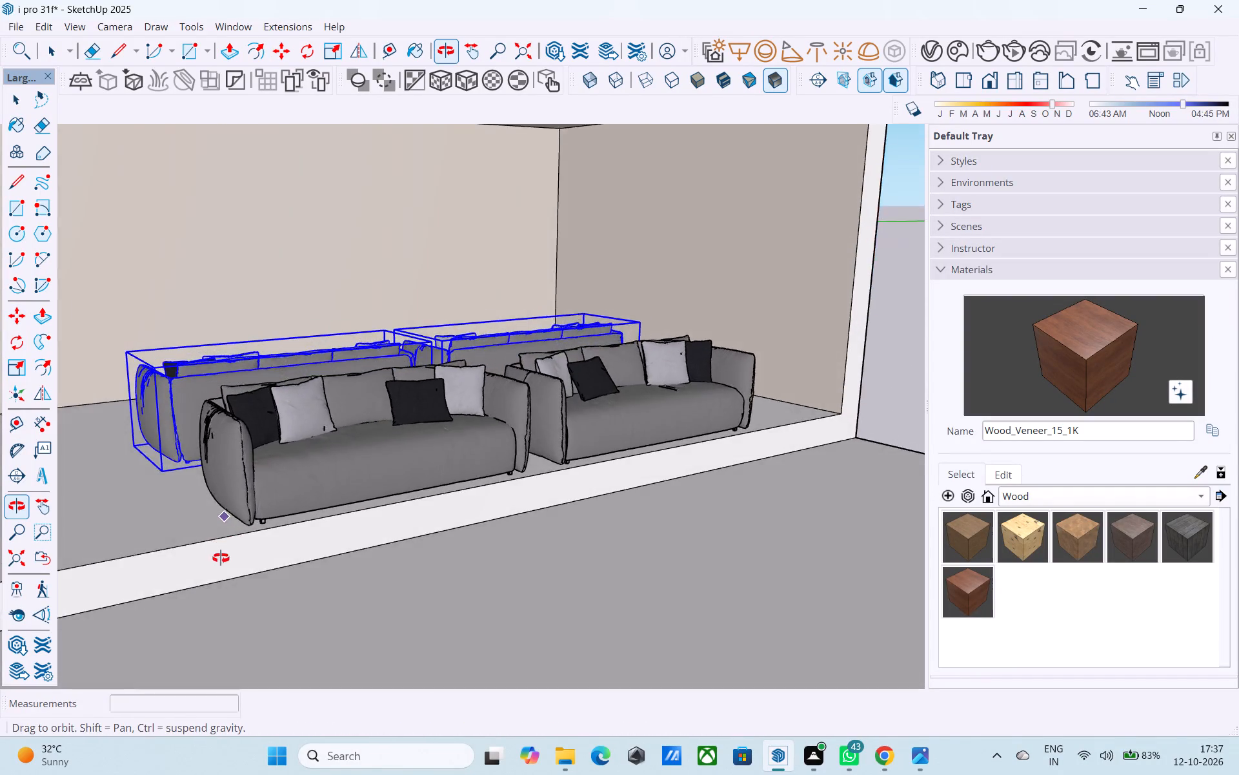
middle_click_drag(221, 558, 205, 586)
scroll(190, 561, "down", 20)
scroll(190, 561, "down", 5)
key("space")
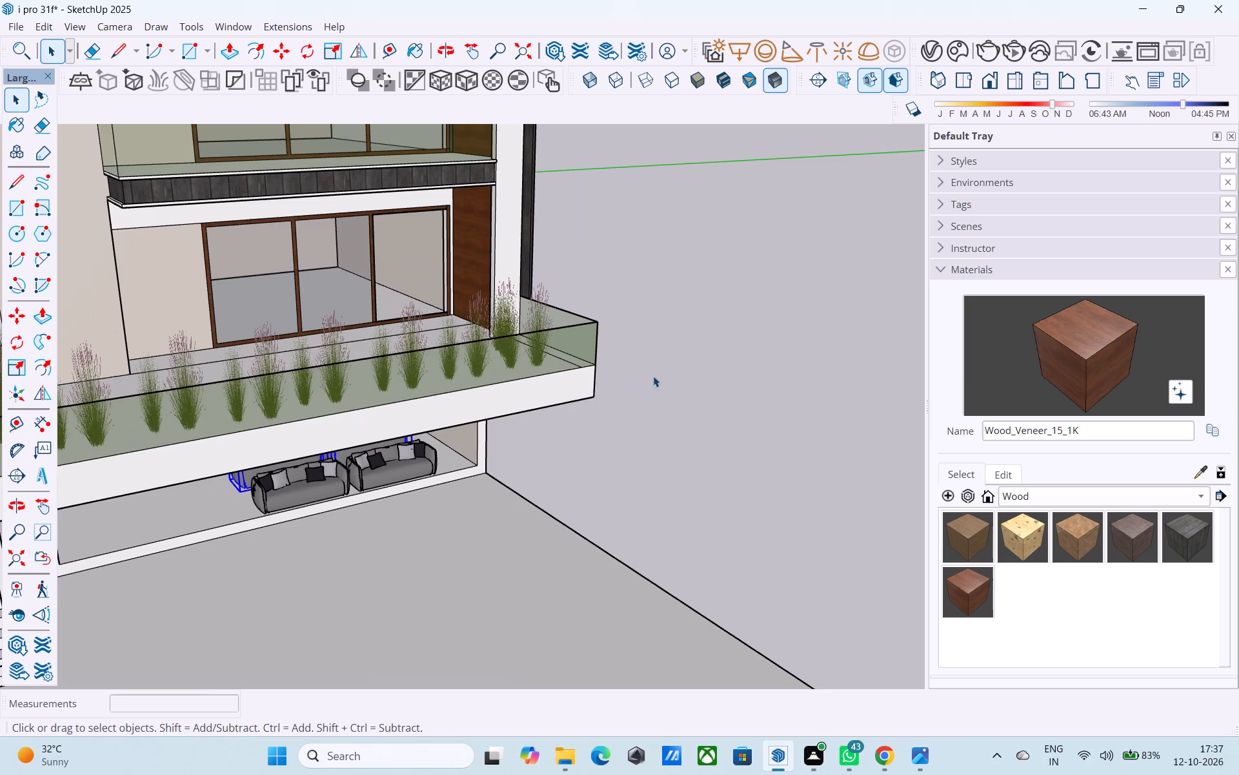
left_click(682, 366)
Examine the spacing of the two sofa rows from outside the house and inside the ground-floor room.
scroll(444, 455, "down", 3)
middle_click_drag(370, 515, 370, 408)
middle_click_drag(325, 475, 578, 409)
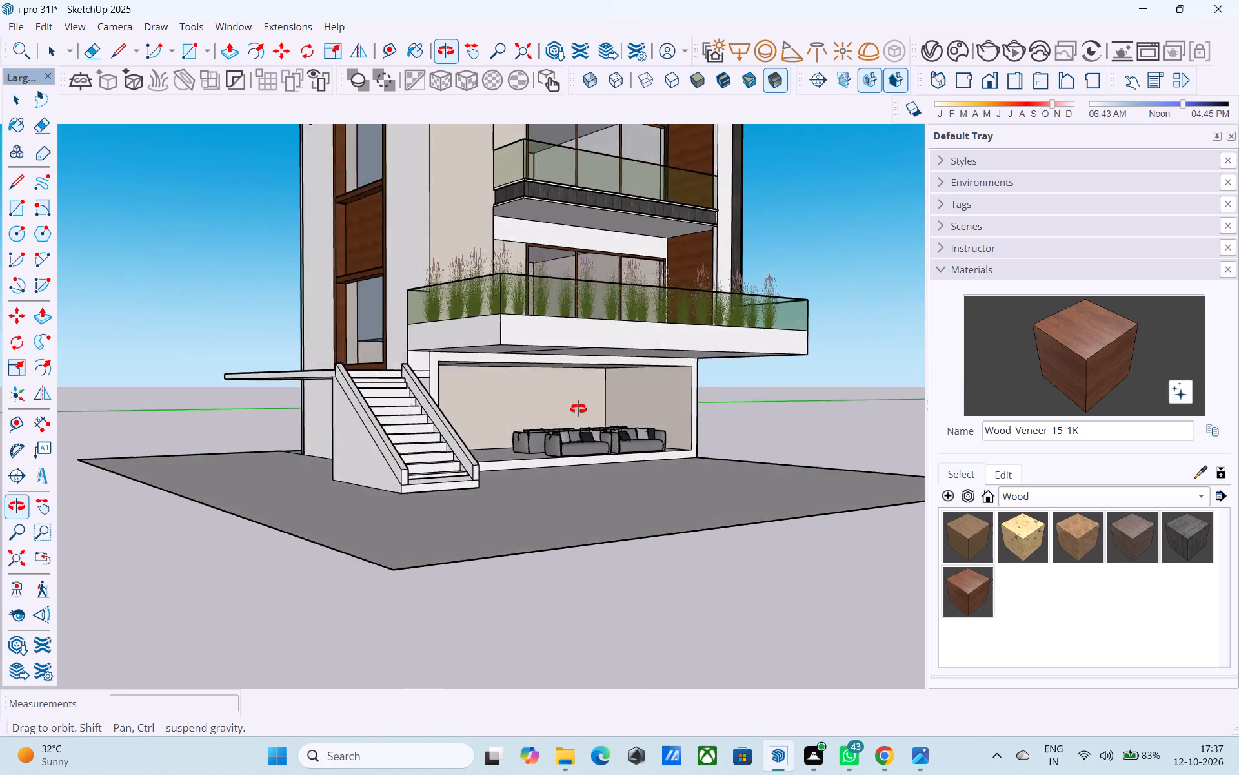
middle_click_drag(578, 409, 531, 396)
scroll(567, 427, "up", 1)
middle_click_drag(567, 427, 523, 395, "shift")
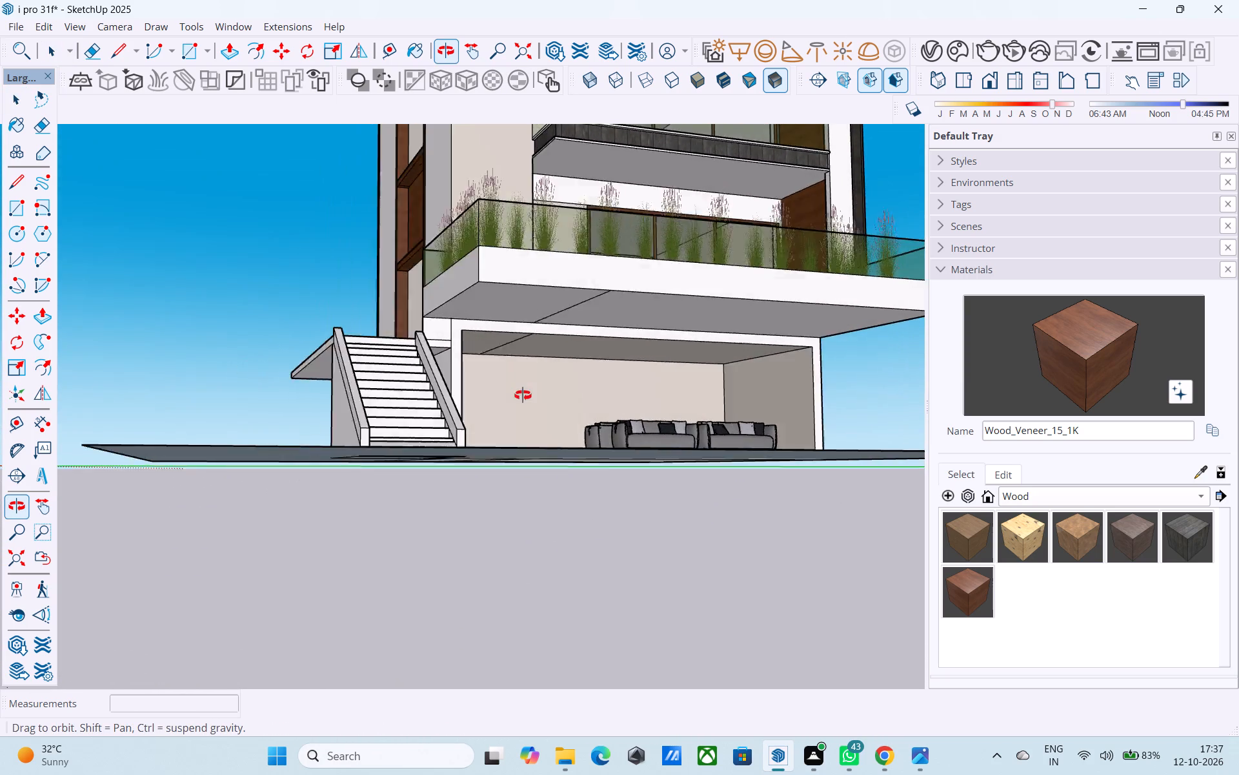
middle_click_drag(523, 395, 466, 399, "shift")
middle_click_drag(565, 399, 574, 425, "shift")
scroll(573, 427, "up", 3)
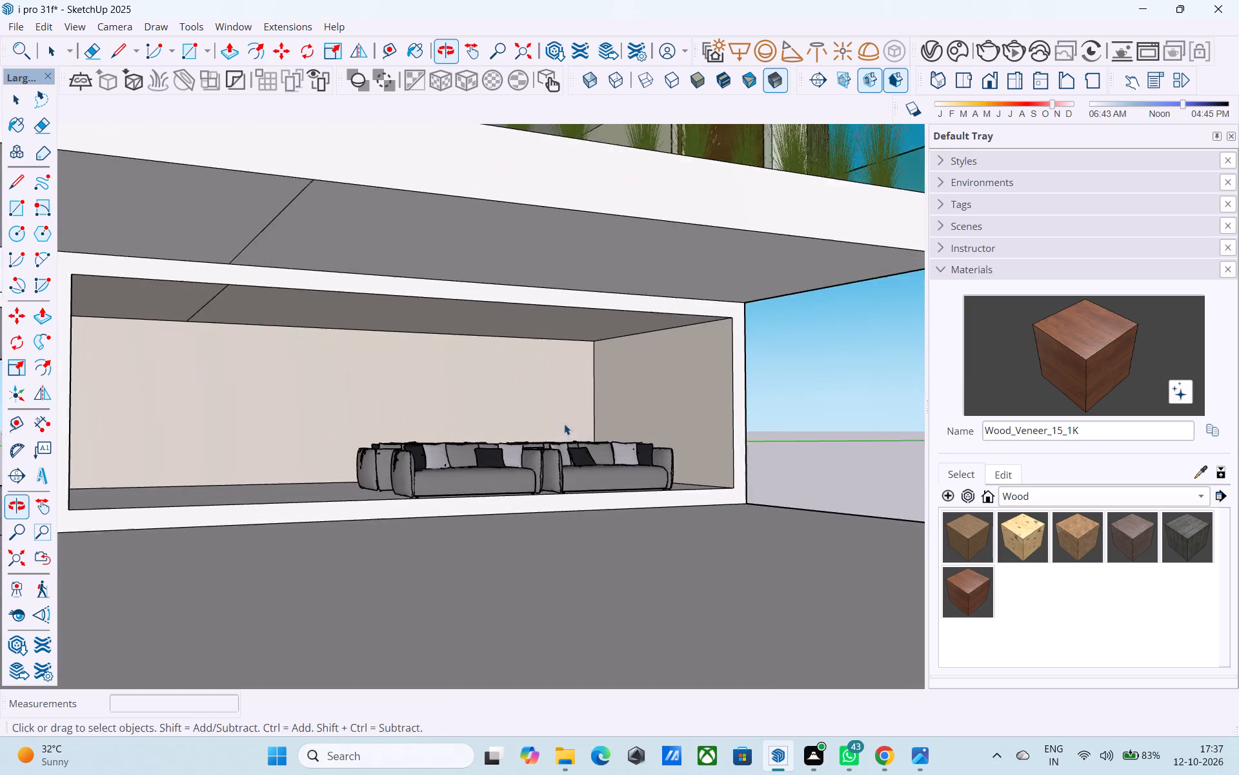
scroll(564, 424, "up", 2)
middle_click_drag(561, 436, 626, 531)
scroll(537, 420, "up", 5)
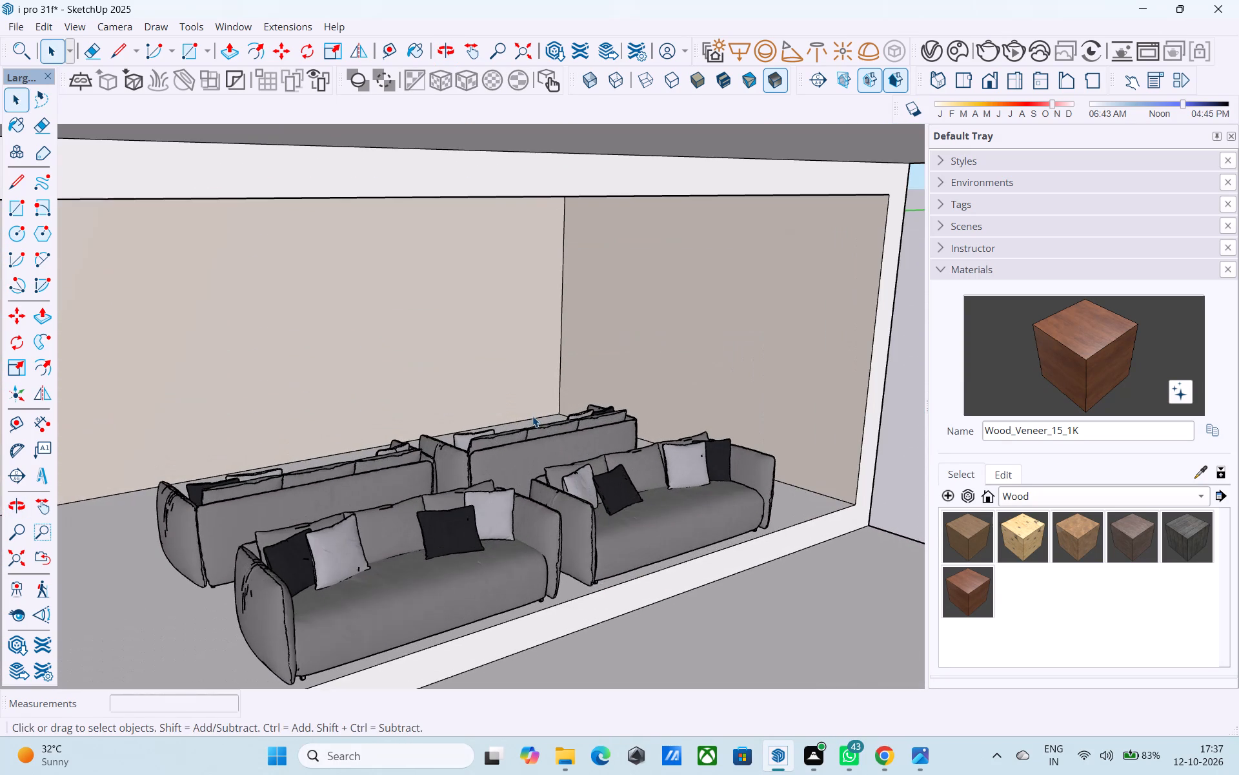
Draw a 4' by 8' upright door rectangle on the ground-floor room's back wall, starting at the floor near the corner.
key("r")
key("space")
double_click(522, 380)
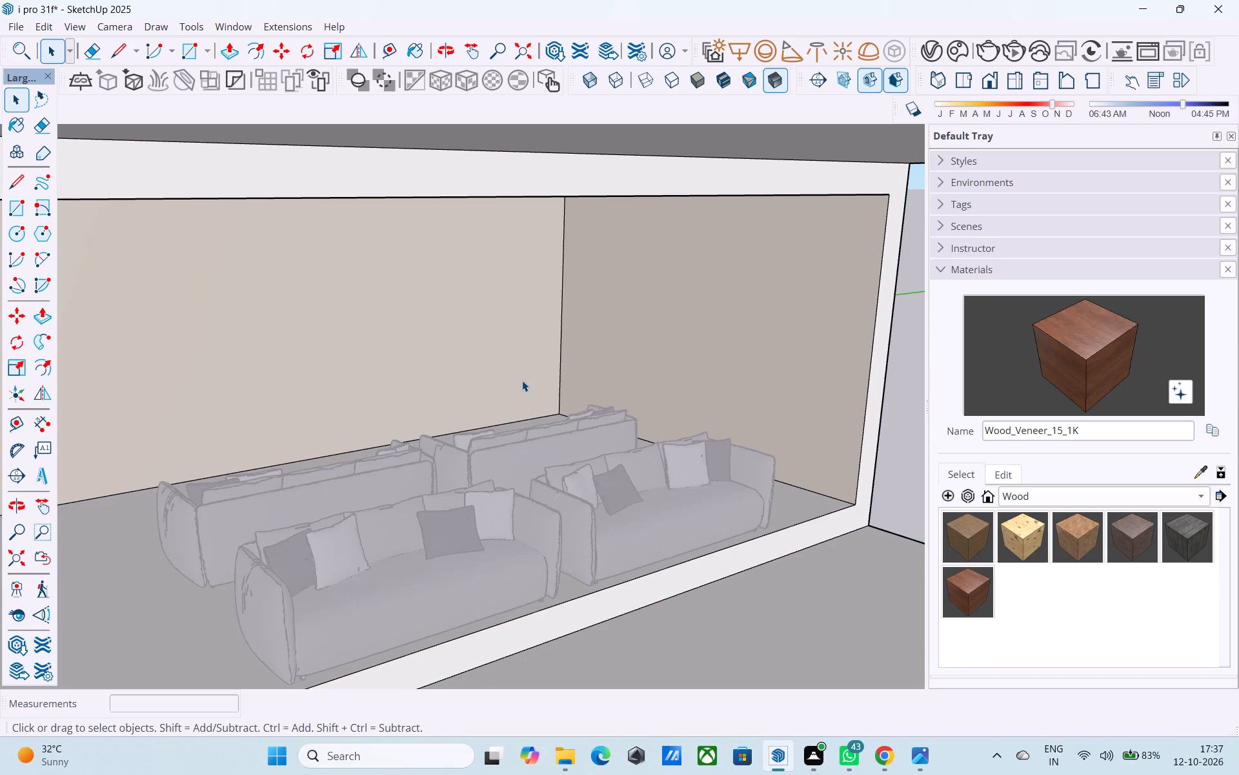
key("r")
scroll(522, 380, "up", 5)
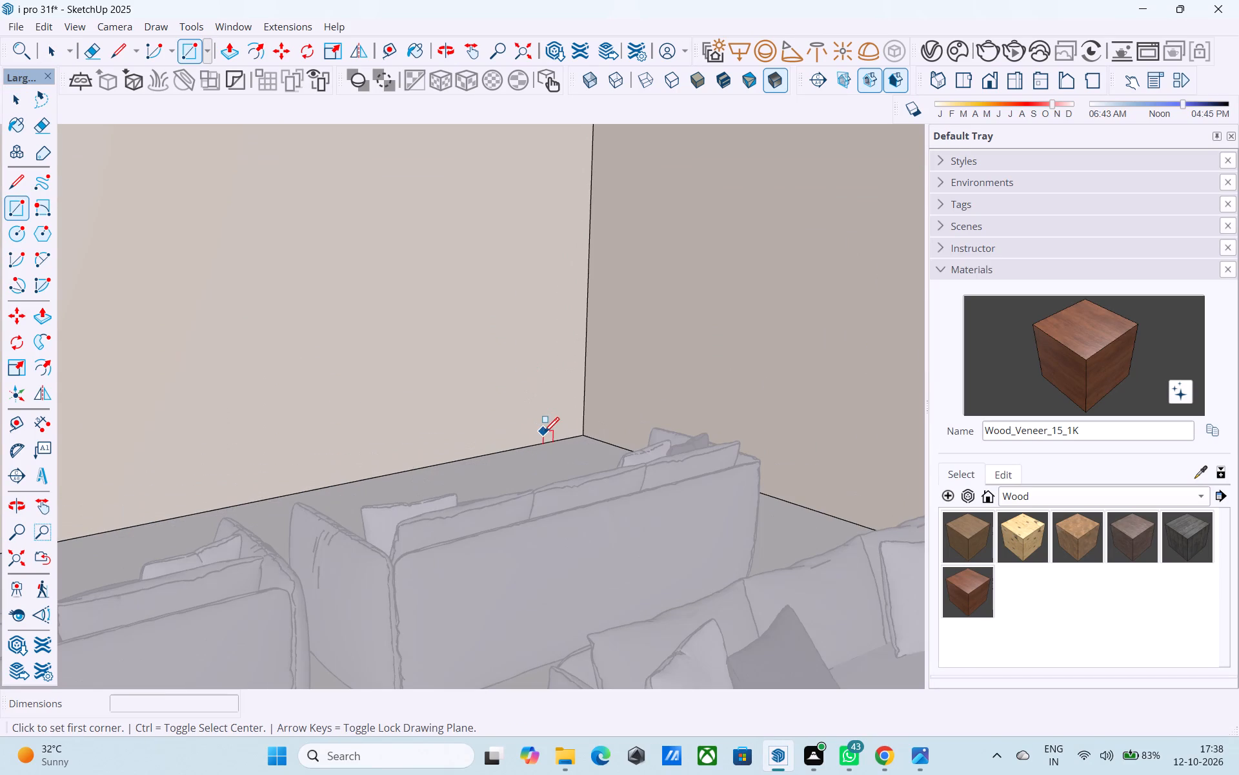
left_click(554, 440)
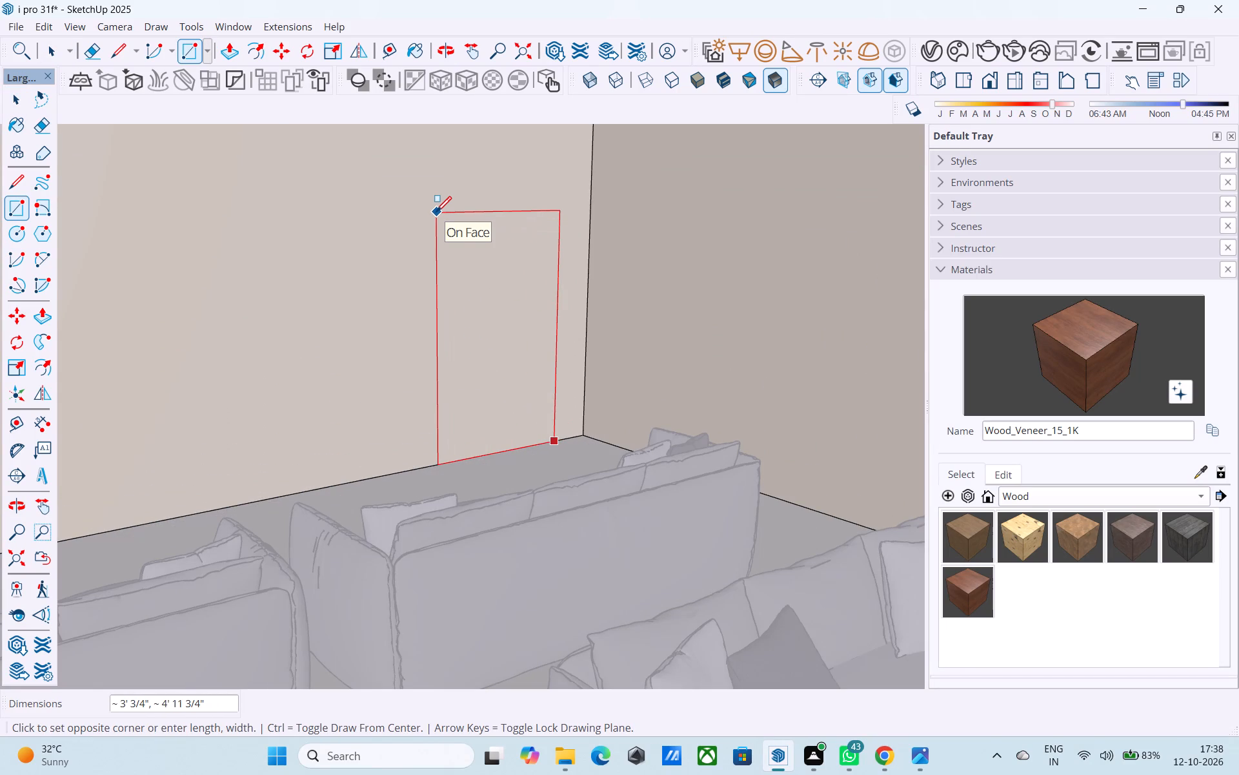
type("8',4")
key("Return")
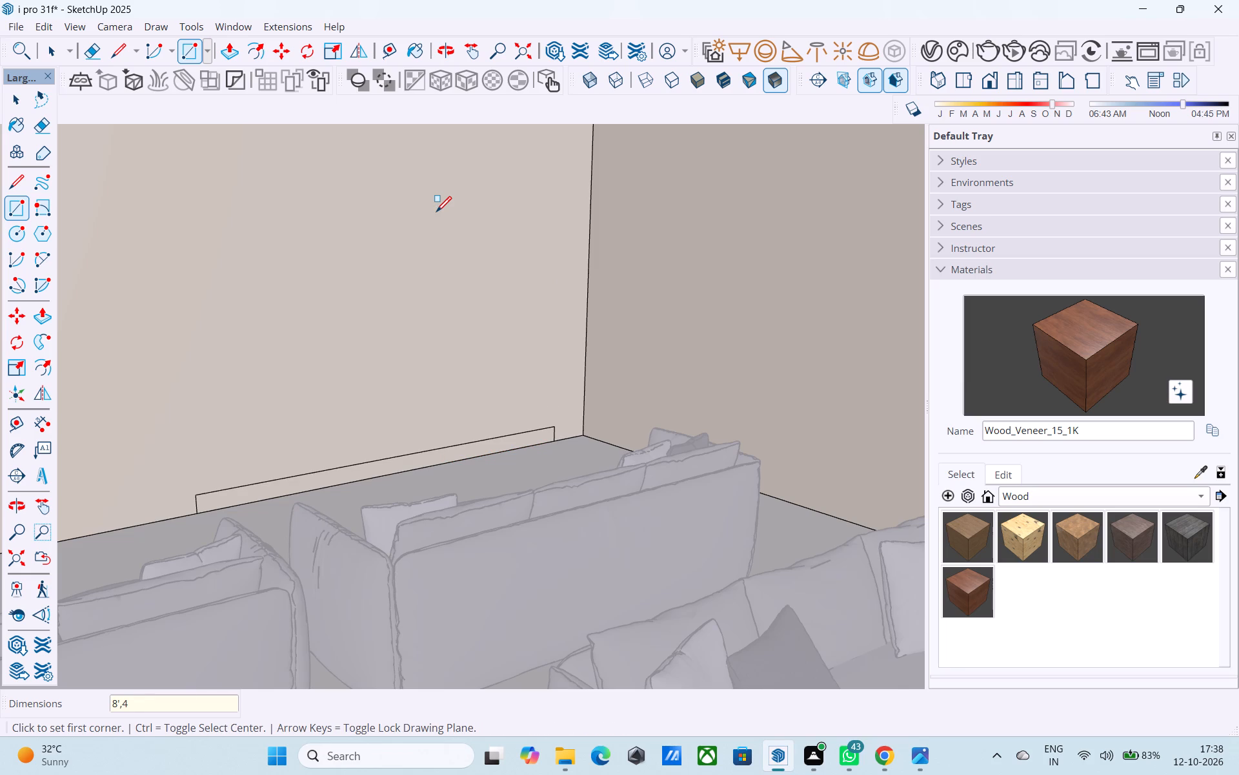
type("4',8'")
key("Return")
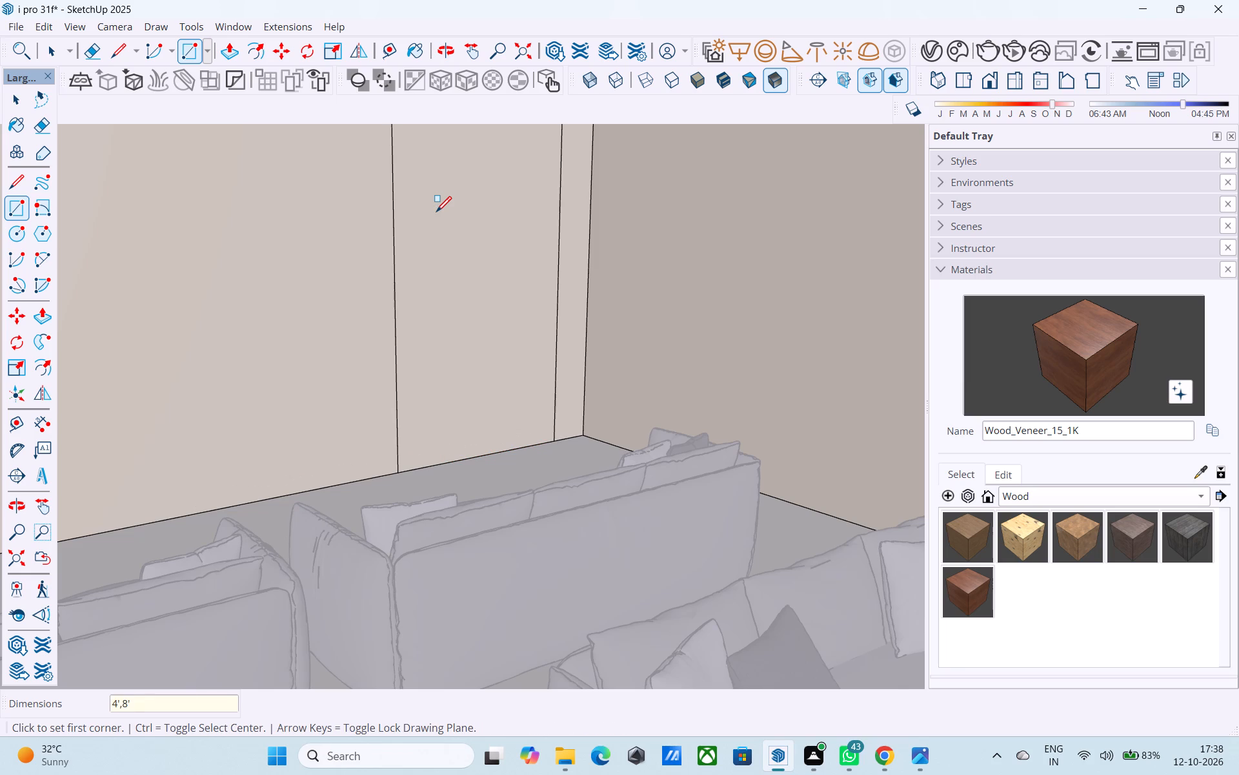
key("space")
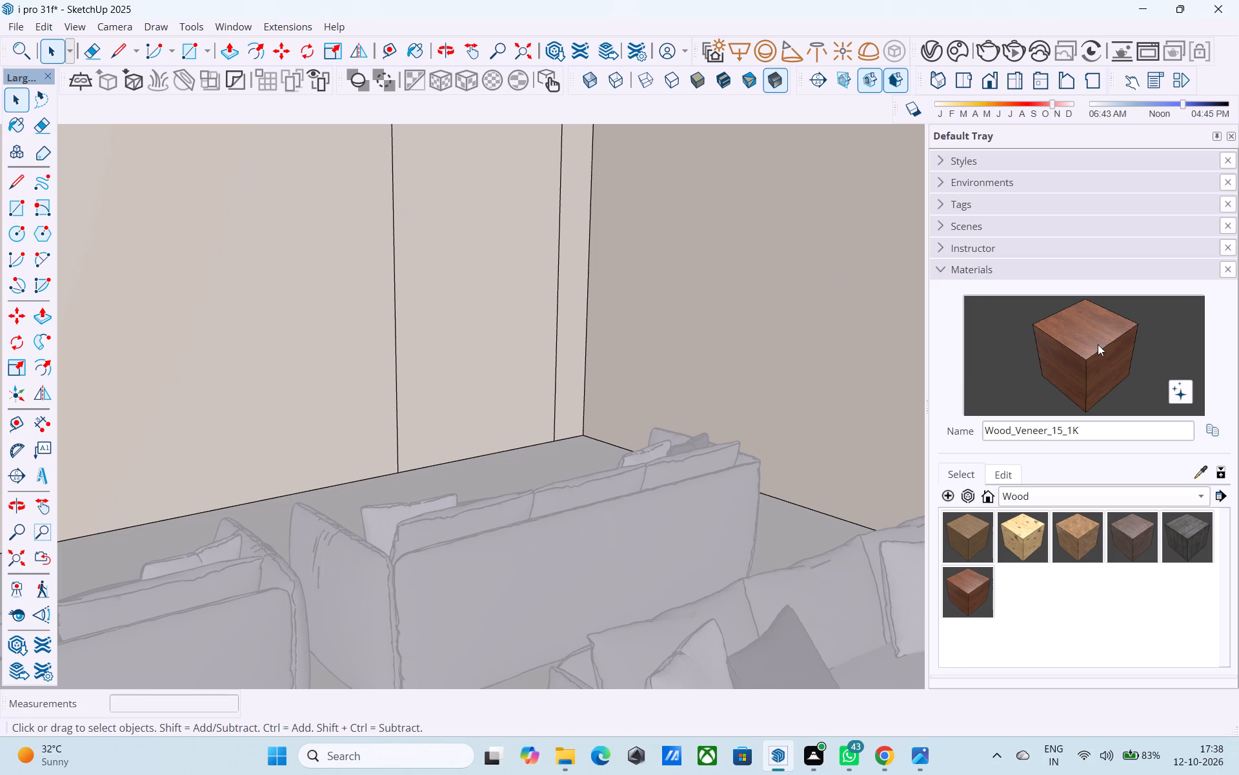
Paint the door rectangle on the back wall with the Wood_Veneer_15_1K material and leave the group.
left_click_drag(1098, 345, 1087, 344)
left_click(510, 248)
middle_click_drag(430, 285, 269, 294)
scroll(261, 287, "down", 13)
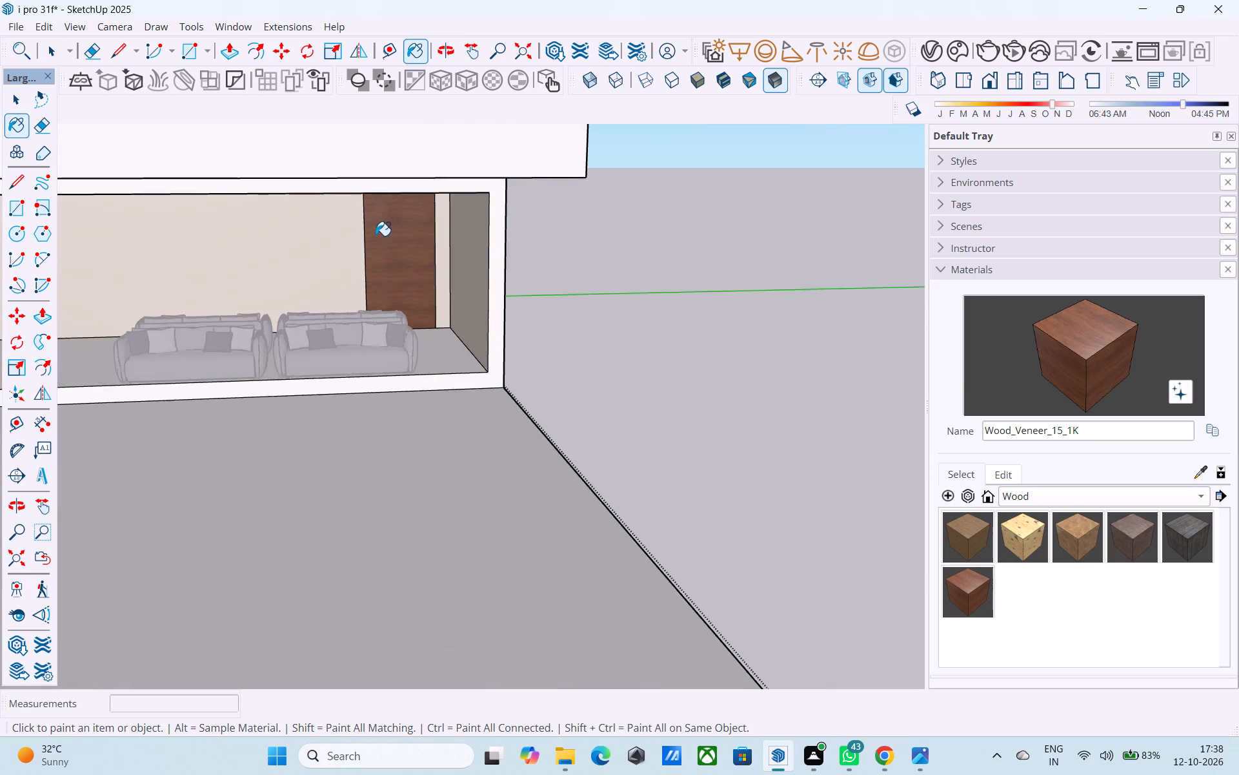
scroll(376, 236, "down", 3)
key("space")
left_click(720, 260)
Shorten the wood door by drawing a line about 4' long across its upper part and erasing the side edges above.
middle_click_drag(508, 258, 639, 217)
scroll(281, 240, "up", 1)
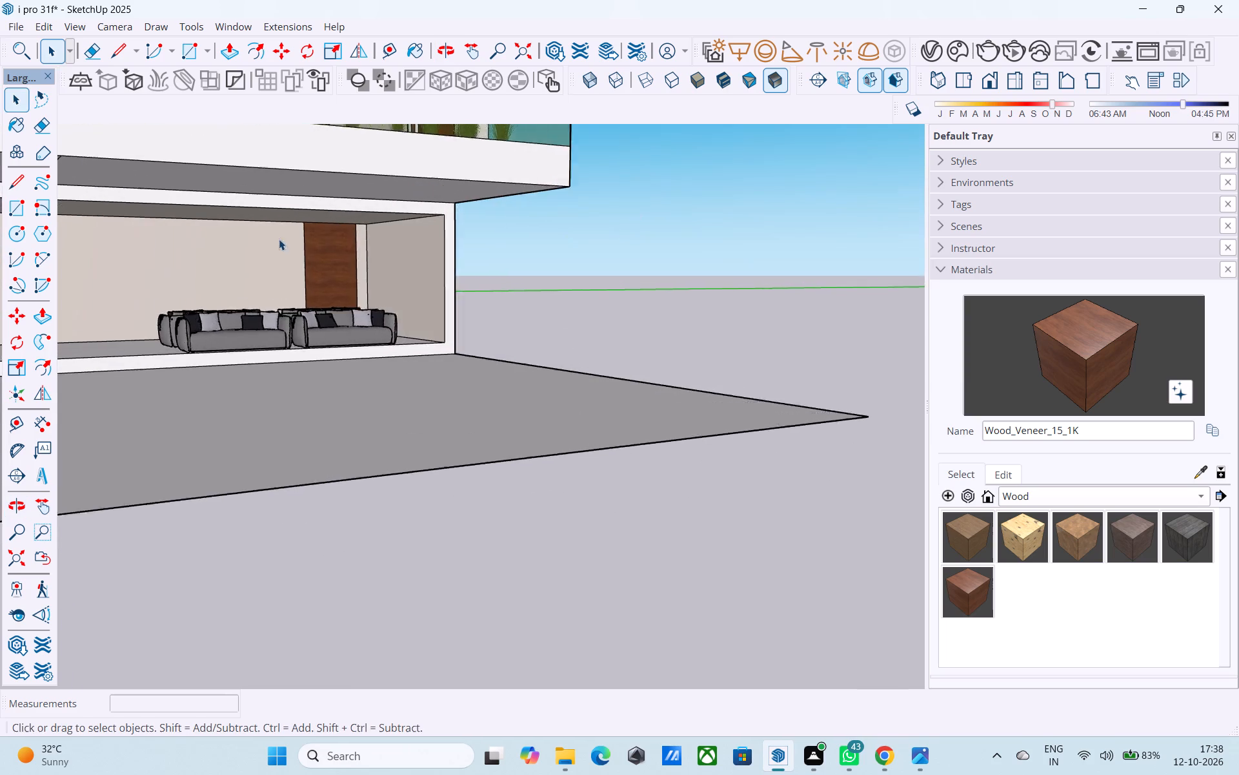
scroll(279, 239, "up", 6)
scroll(334, 264, "up", 2)
key("l")
scroll(334, 263, "up", 3)
key("space")
double_click(320, 257)
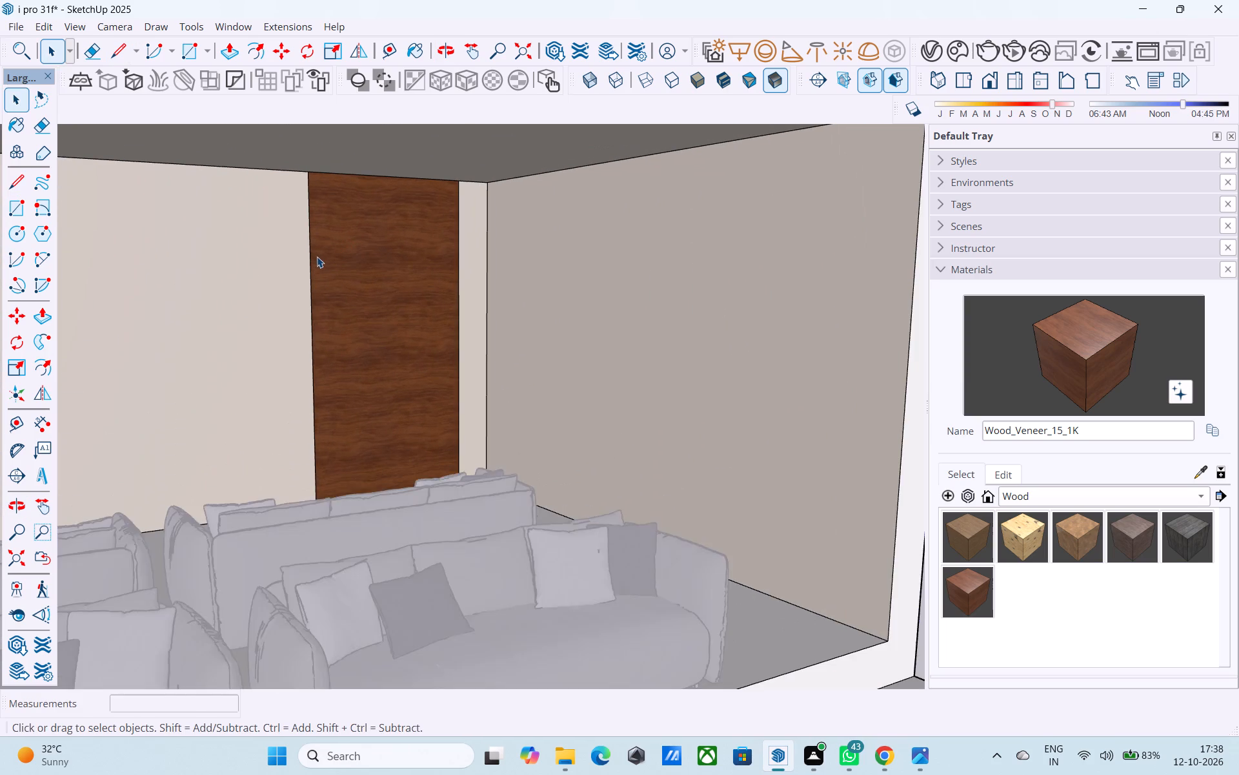
scroll(317, 256, "up", 3)
key("l")
left_click(307, 252)
left_click(502, 245)
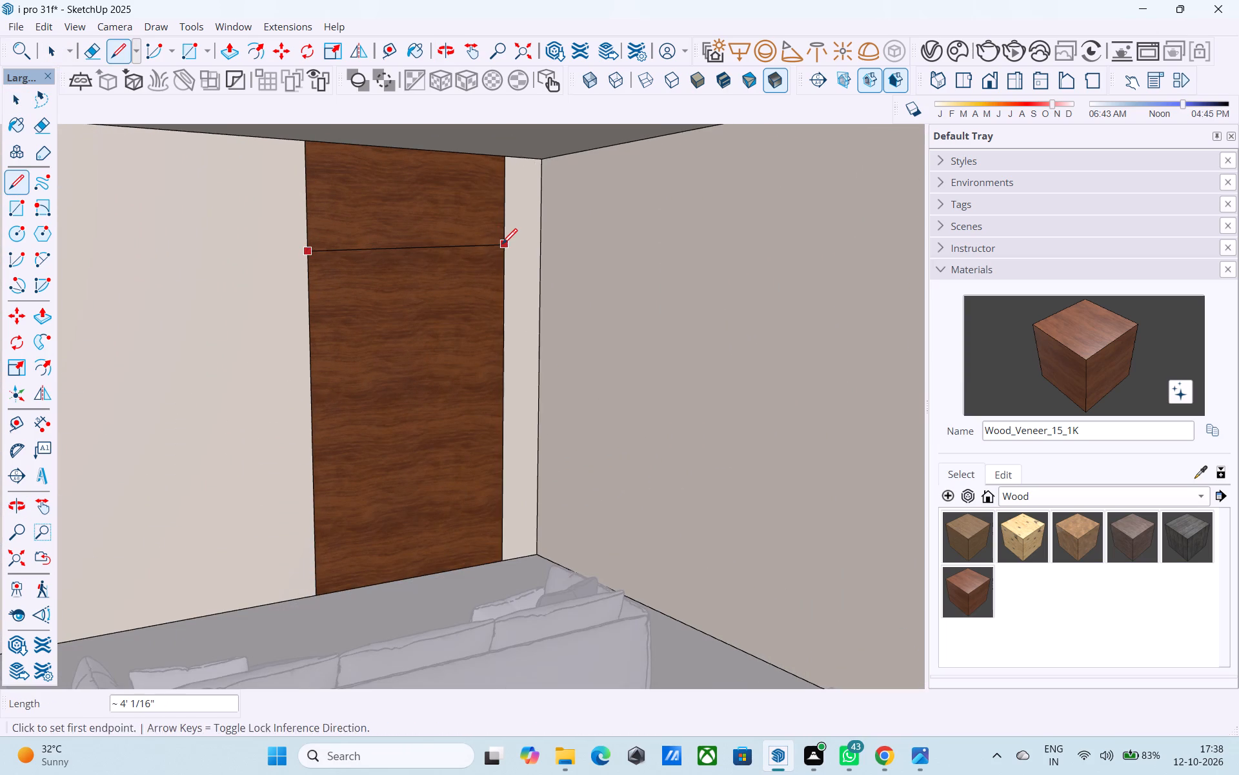
key("space")
left_click(492, 238)
key("e")
left_click_drag(332, 209, 295, 208)
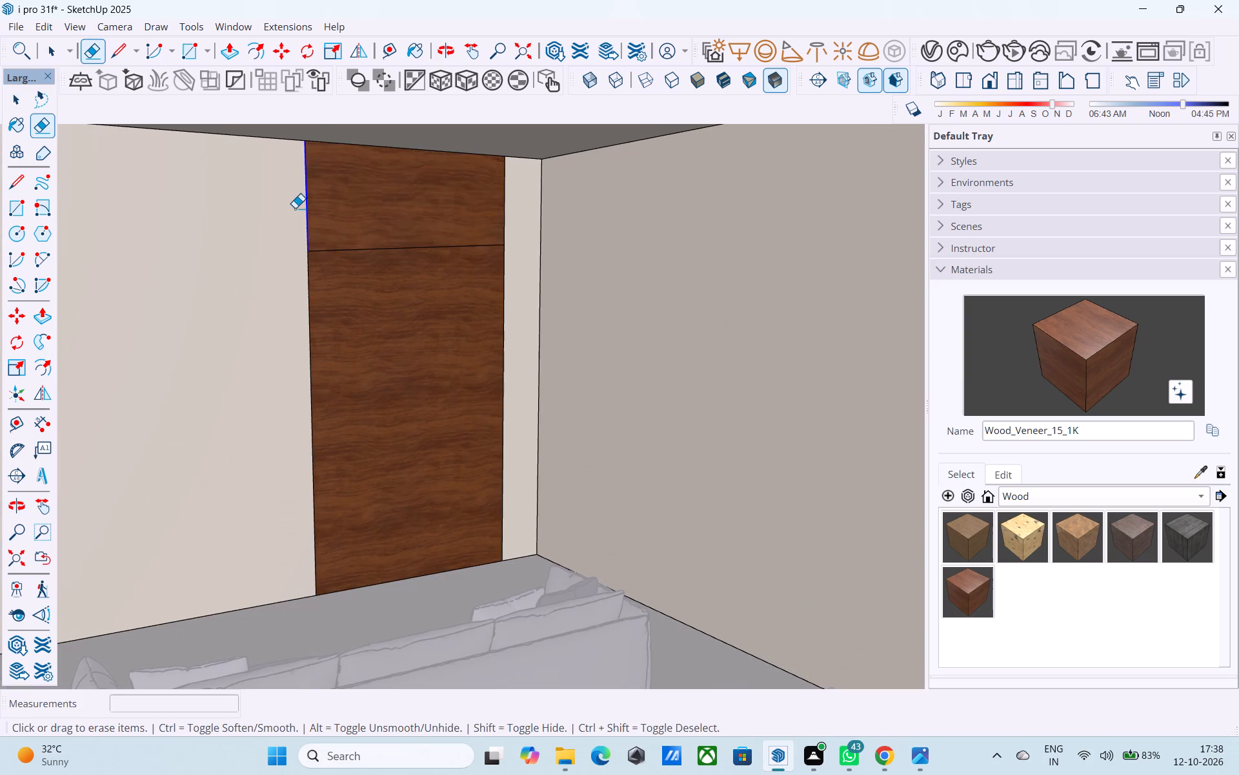
left_click_drag(523, 220, 476, 215)
scroll(463, 218, "down", 13)
key("space")
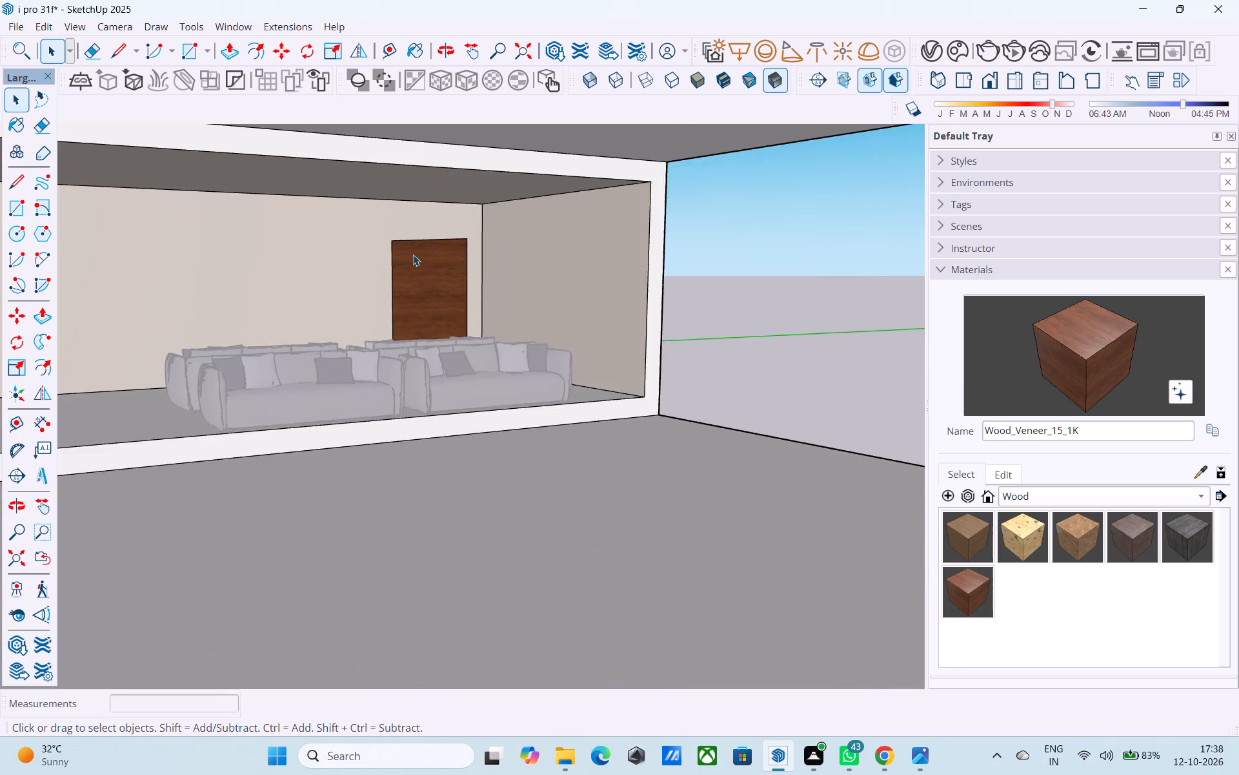
Level the door's top with a horizontal line from its upper corner, and erase the slanted edge and leftover side edge above.
scroll(413, 254, "down", 3)
left_click(632, 229)
scroll(575, 249, "down", 5)
middle_click_drag(456, 296, 285, 298)
scroll(469, 299, "up", 17)
key("l")
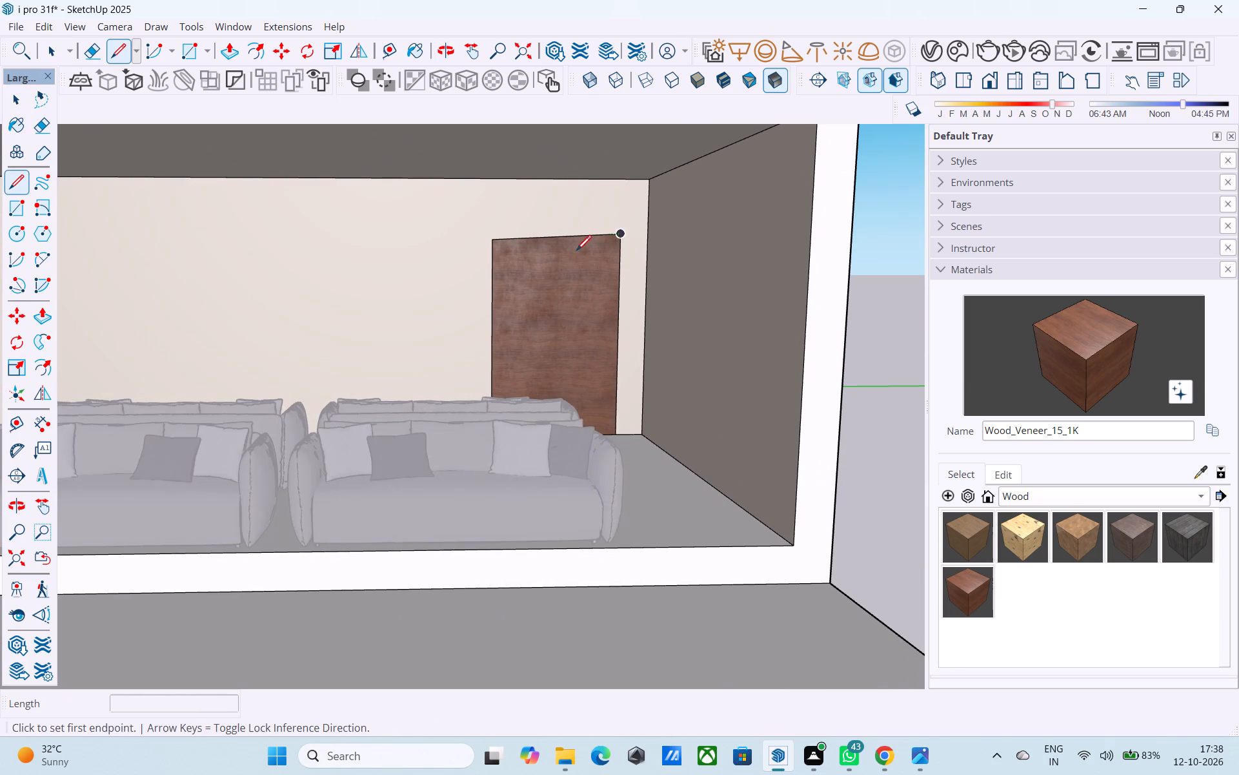
scroll(538, 257, "up", 4)
left_click(475, 234)
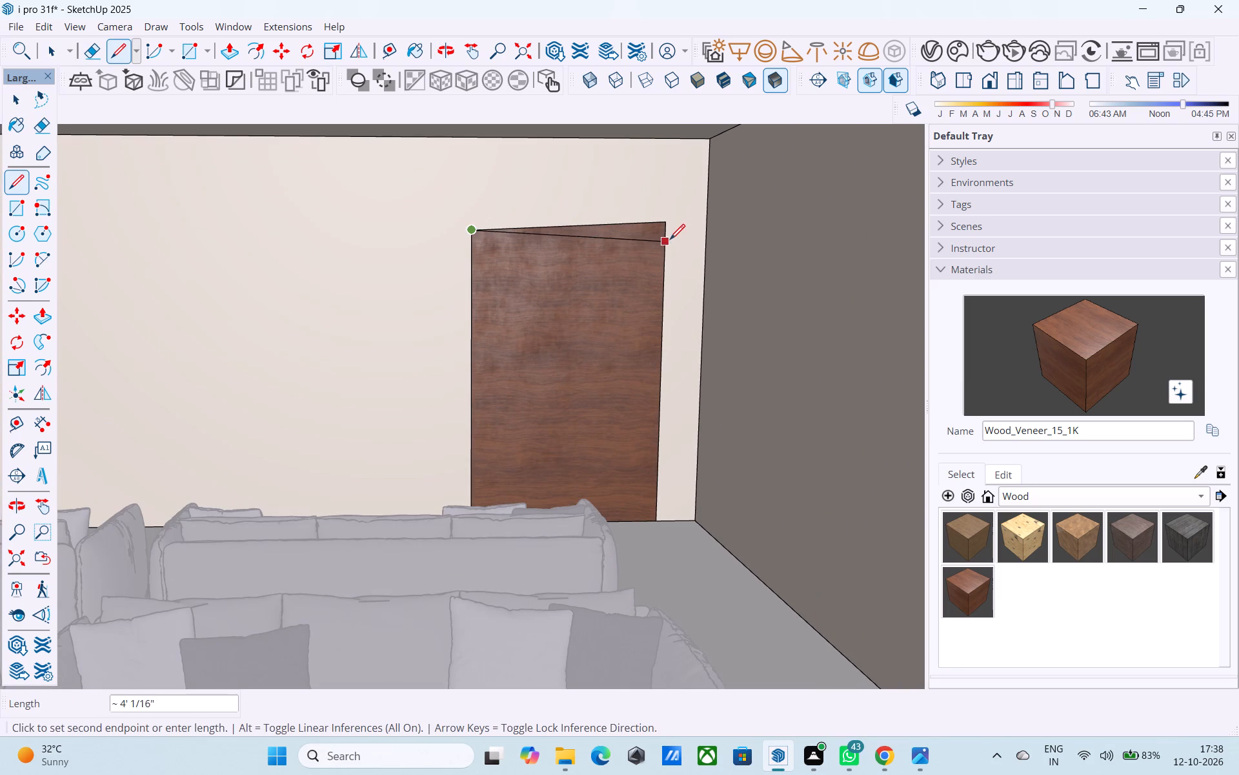
left_click(666, 234)
key("e")
scroll(661, 231, "up", 7)
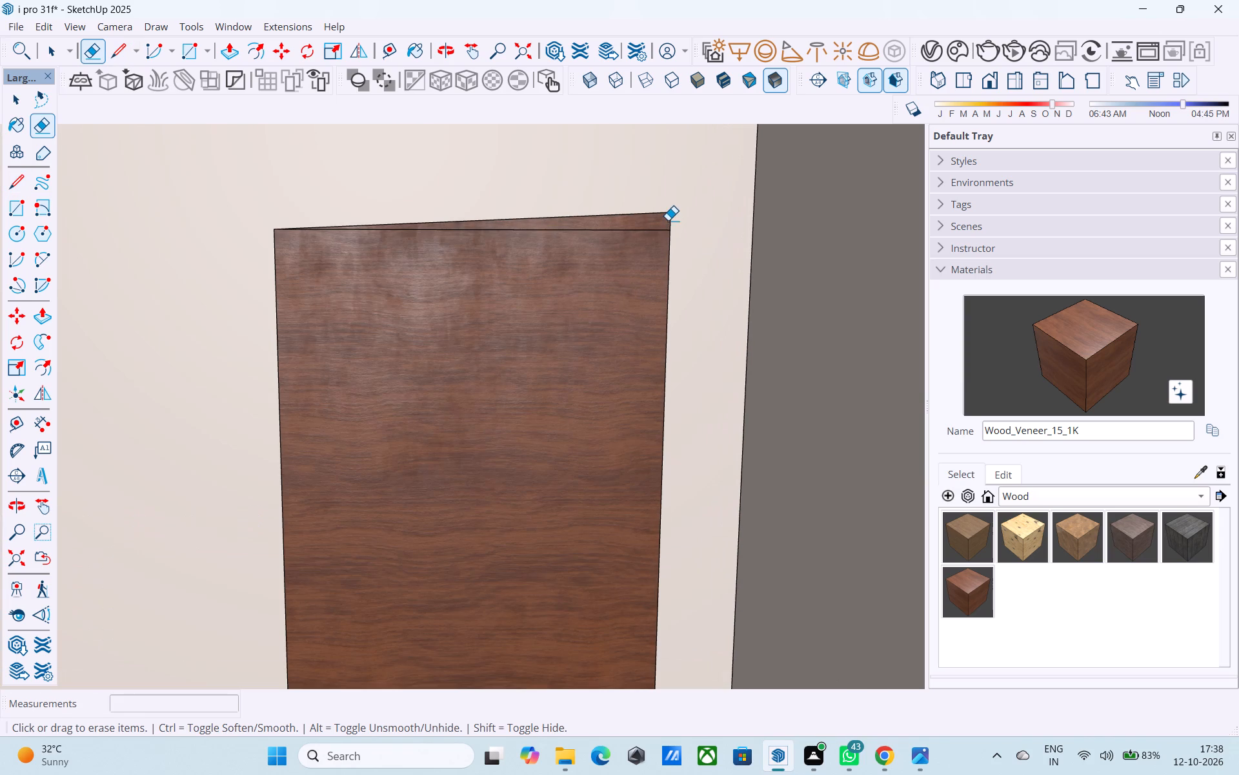
left_click_drag(668, 220, 654, 209)
left_click_drag(670, 221, 673, 215)
scroll(664, 211, "down", 10)
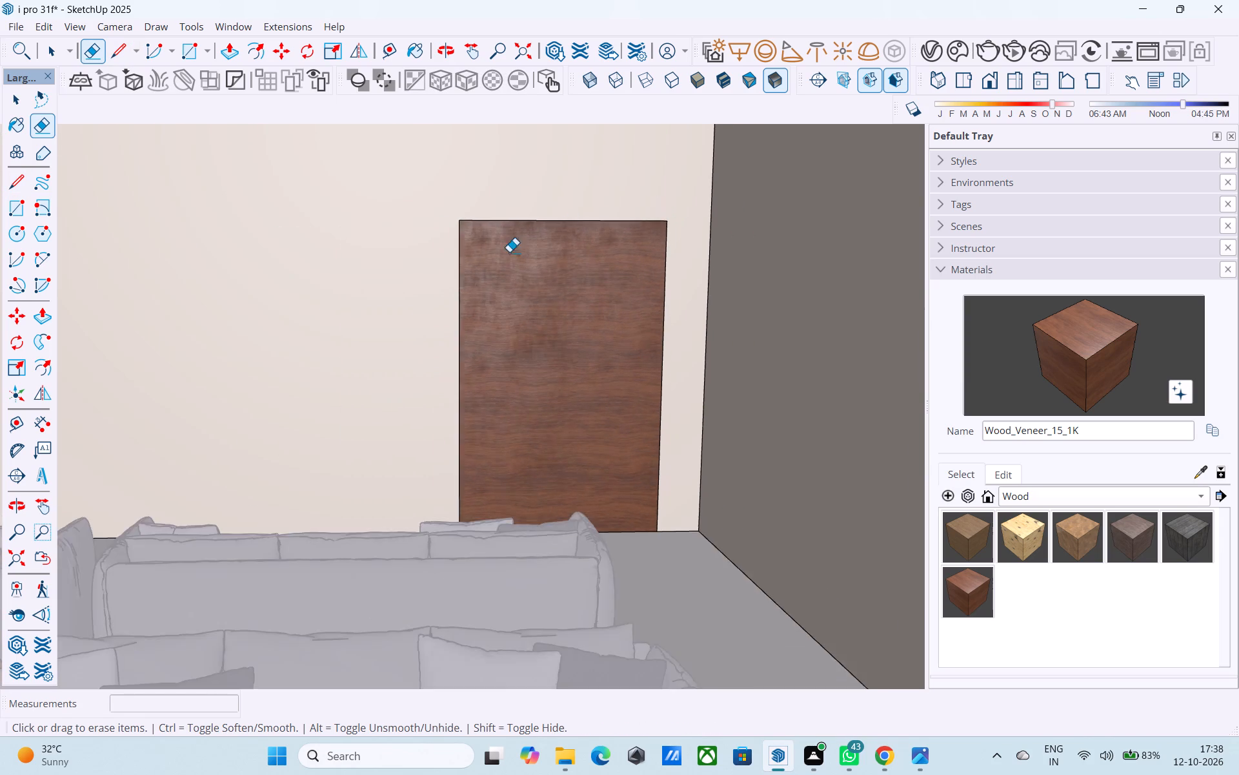
scroll(509, 252, "down", 15)
key("space")
left_click(596, 250)
Save the house model.
middle_click_drag(352, 271, 467, 283)
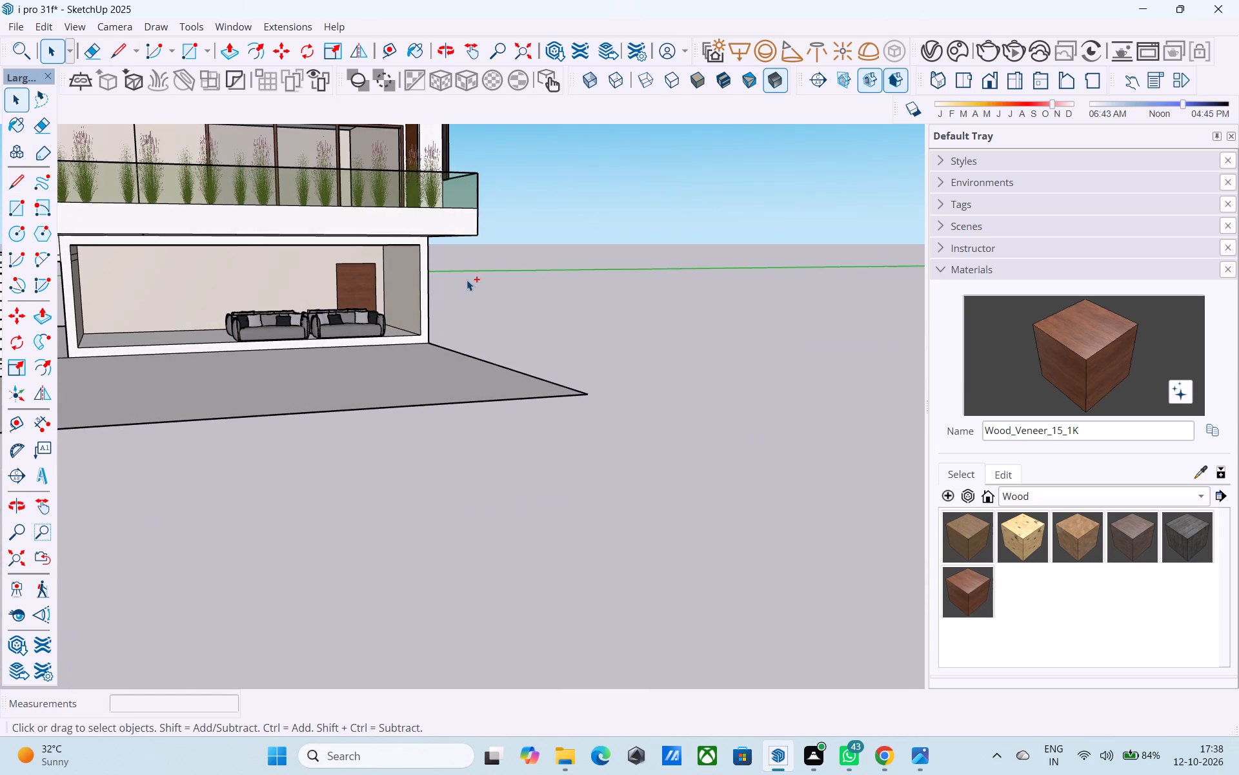
key("ctrl+s")
Examine the whole house from the staircase side and the front.
middle_click_drag(272, 296, 358, 356, "shift")
scroll(361, 342, "down", 6)
middle_click_drag(368, 372, 532, 382)
scroll(514, 387, "up", 1)
middle_click_drag(368, 409, 383, 404)
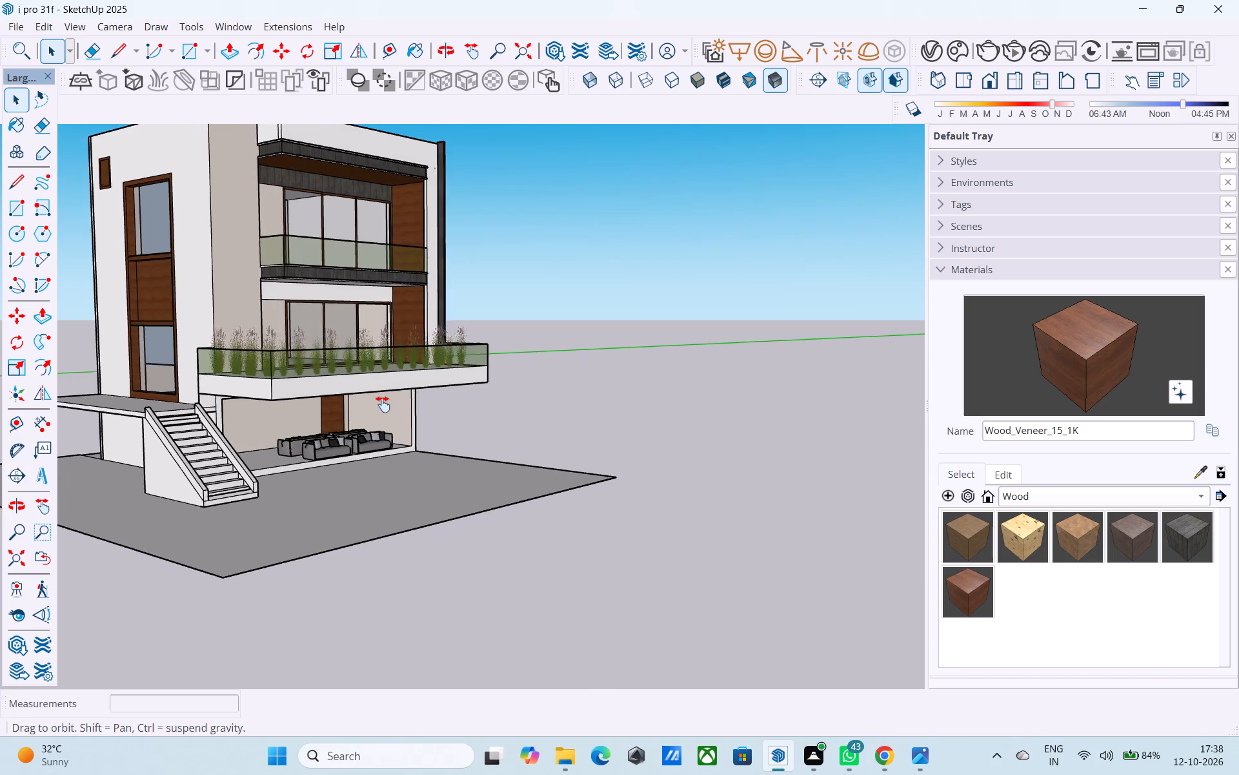
middle_click_drag(383, 404, 228, 386)
middle_click_drag(330, 317, 345, 339)
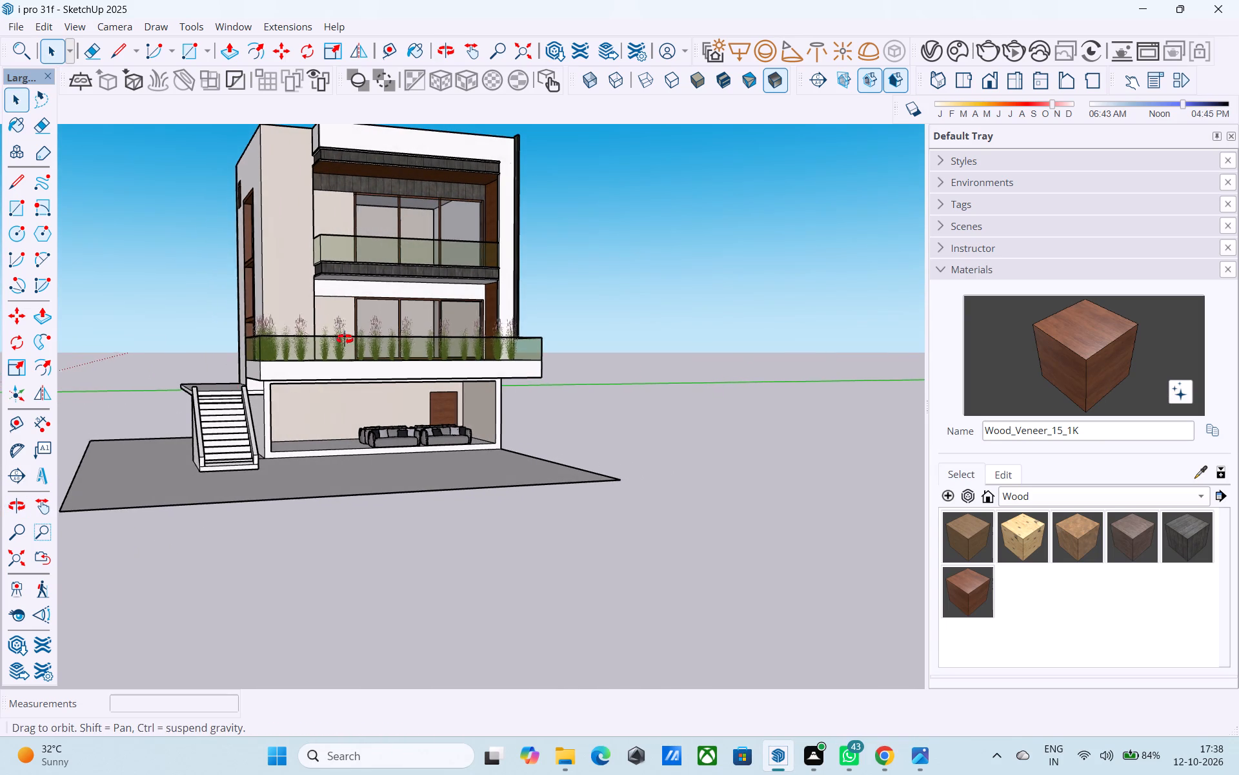
Paint the wall panel beside the lower terrace's sliding windows with the Carpet_2_1K material from the Patterns collection.
middle_click_drag(345, 339, 379, 415)
scroll(379, 415, "up", 6)
left_click(378, 406)
scroll(377, 404, "up", 5)
left_click(363, 371)
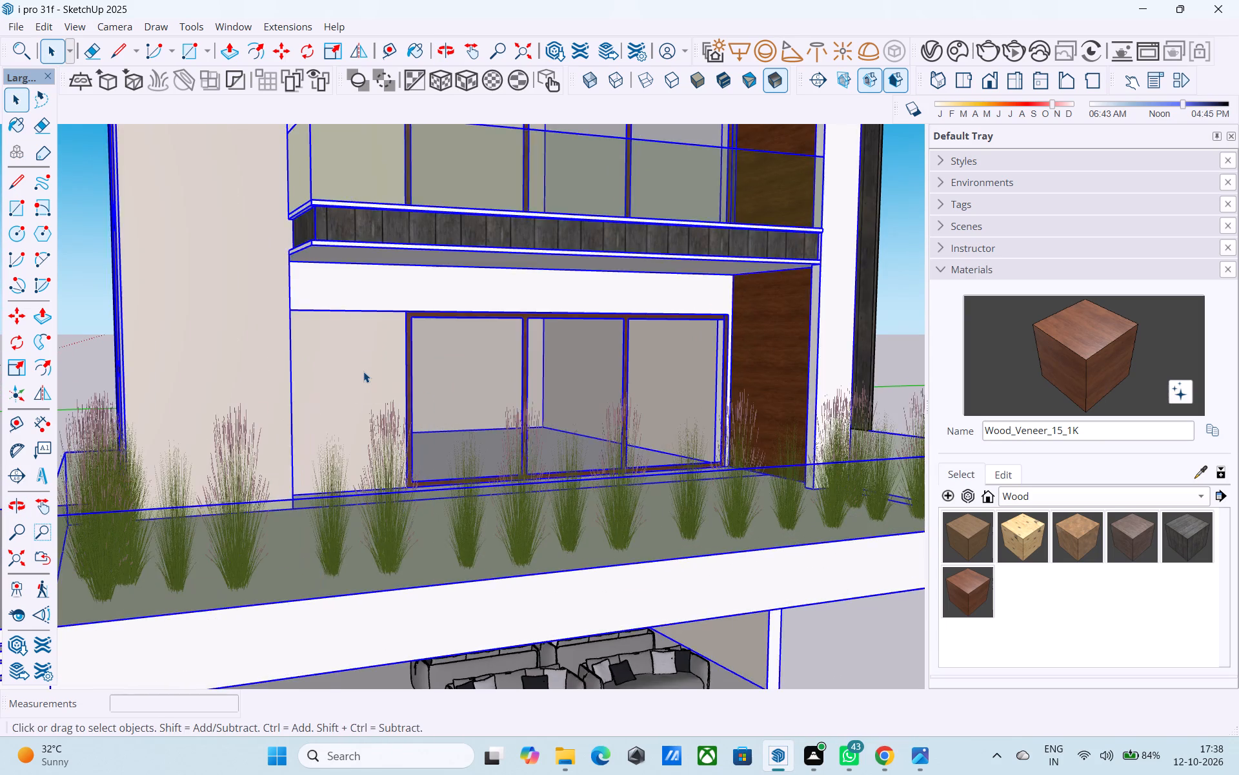
scroll(363, 371, "up", 4)
double_click(365, 371)
scroll(365, 371, "up", 1)
middle_click_drag(365, 371, 322, 387)
left_click(319, 384)
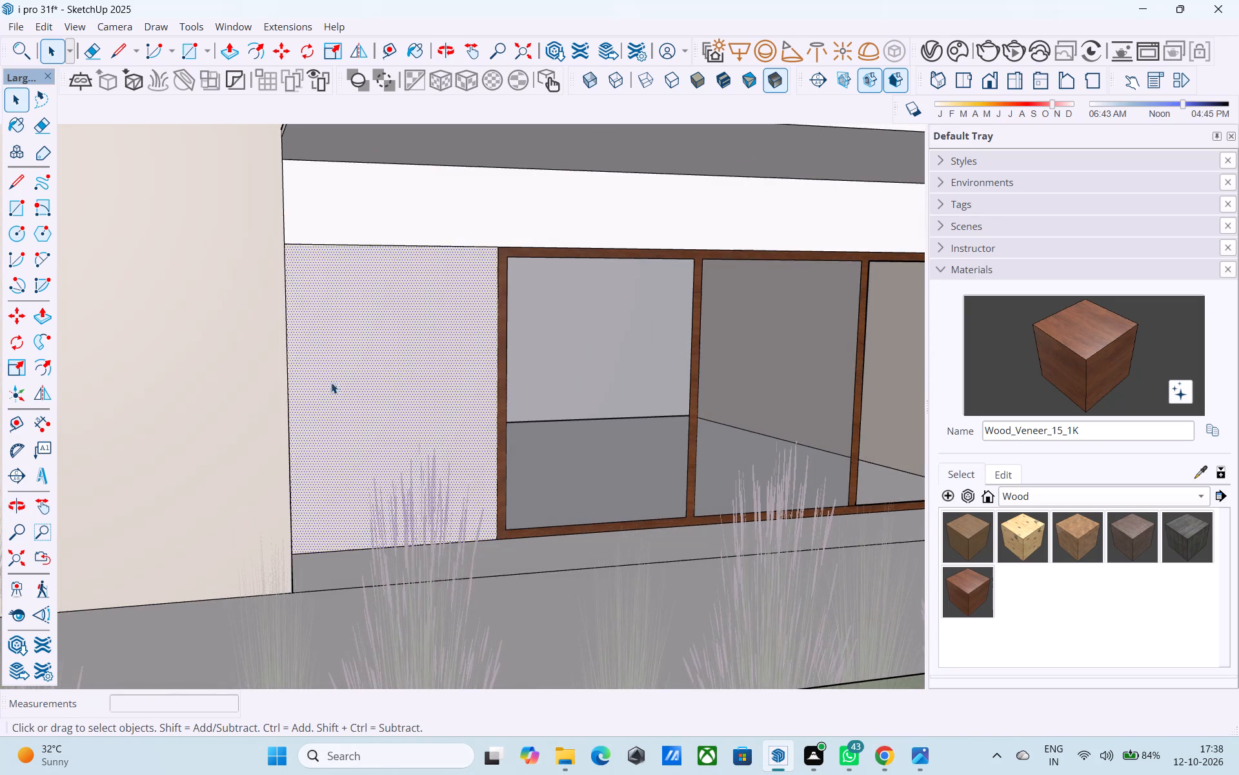
scroll(399, 375, "down", 4)
middle_click_drag(399, 375, 331, 413)
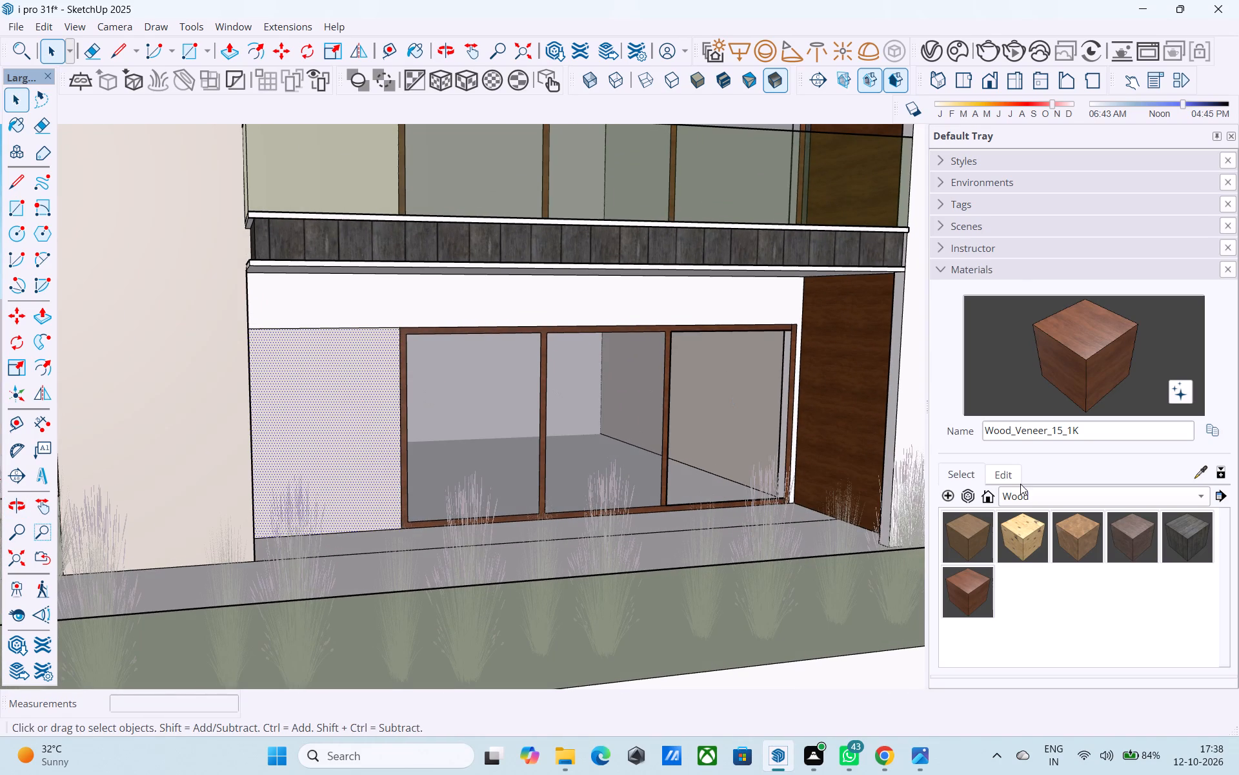
left_click(1020, 491)
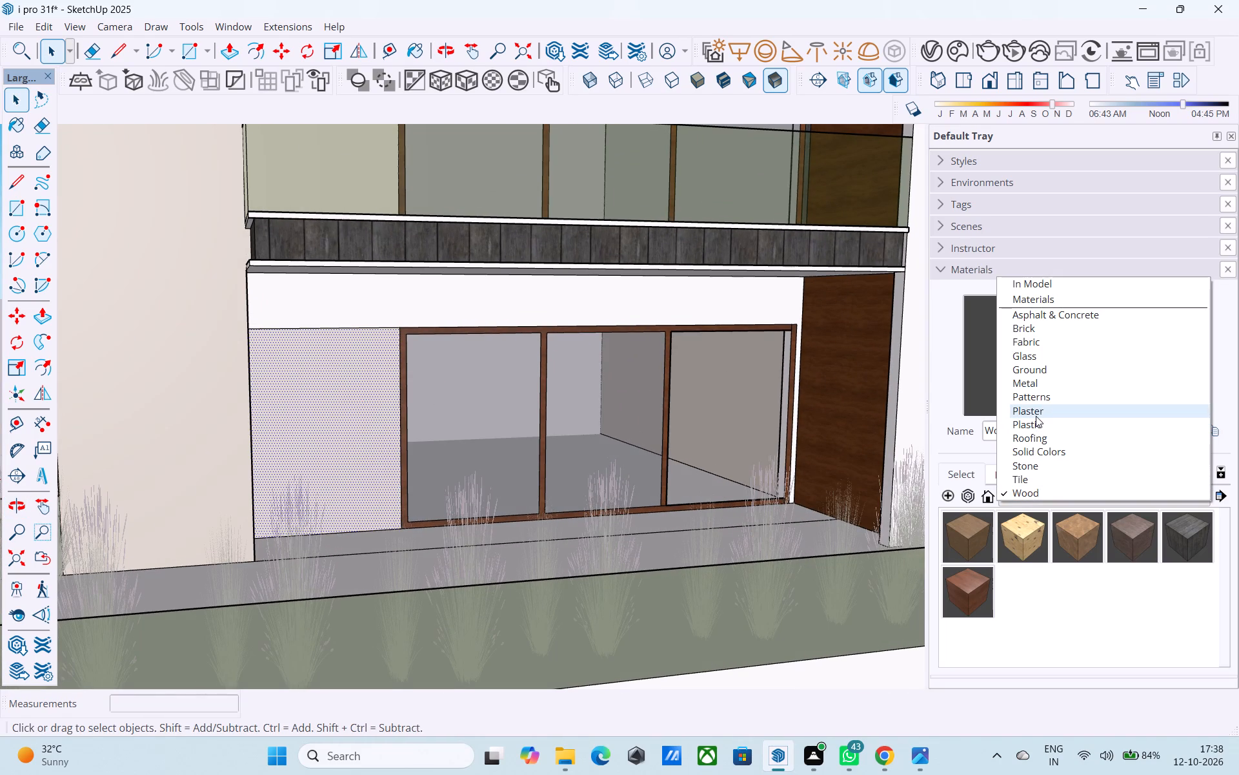
left_click(1039, 399)
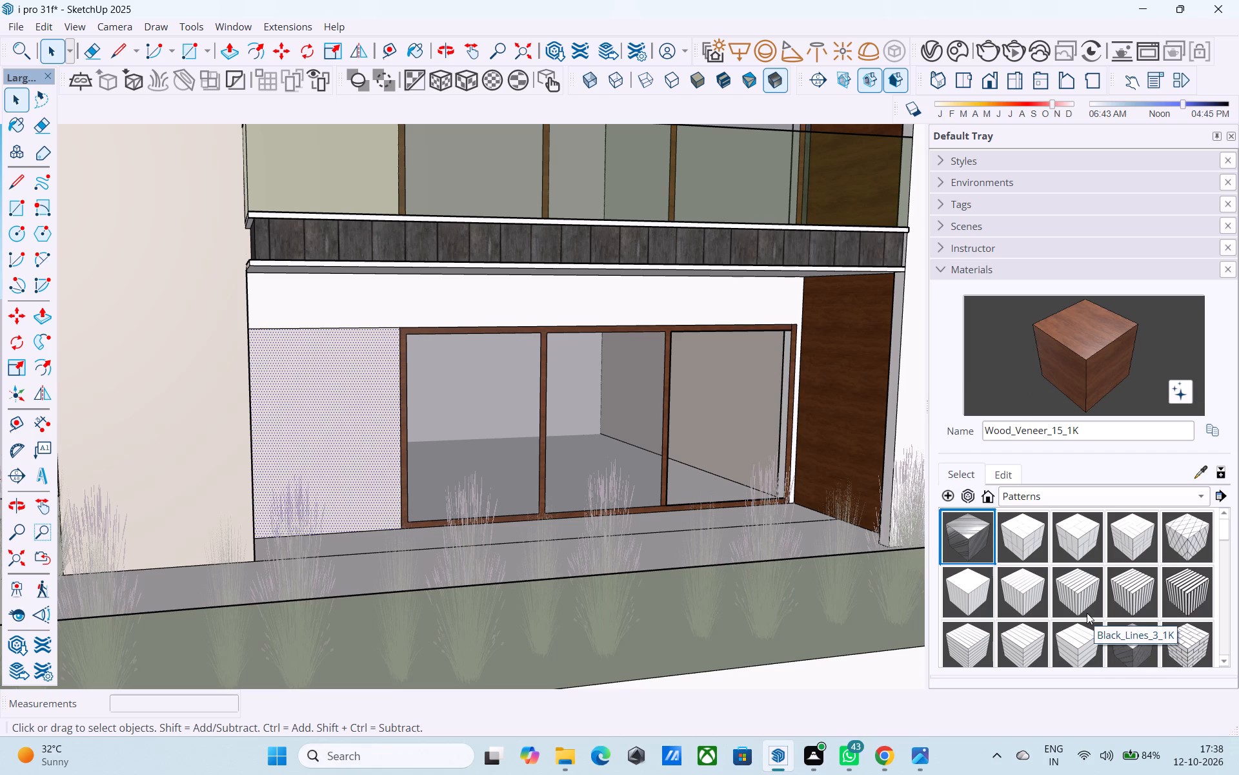
scroll(1119, 594, "down", 3)
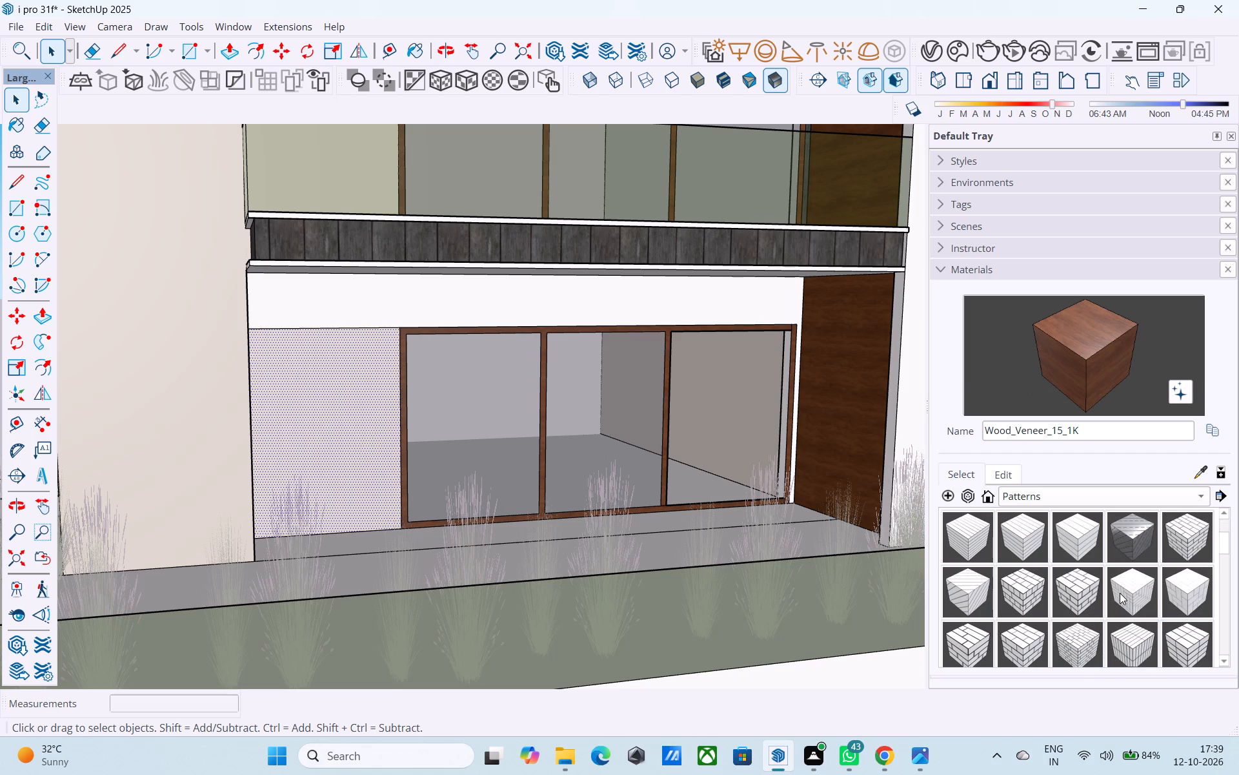
scroll(1120, 592, "down", 1)
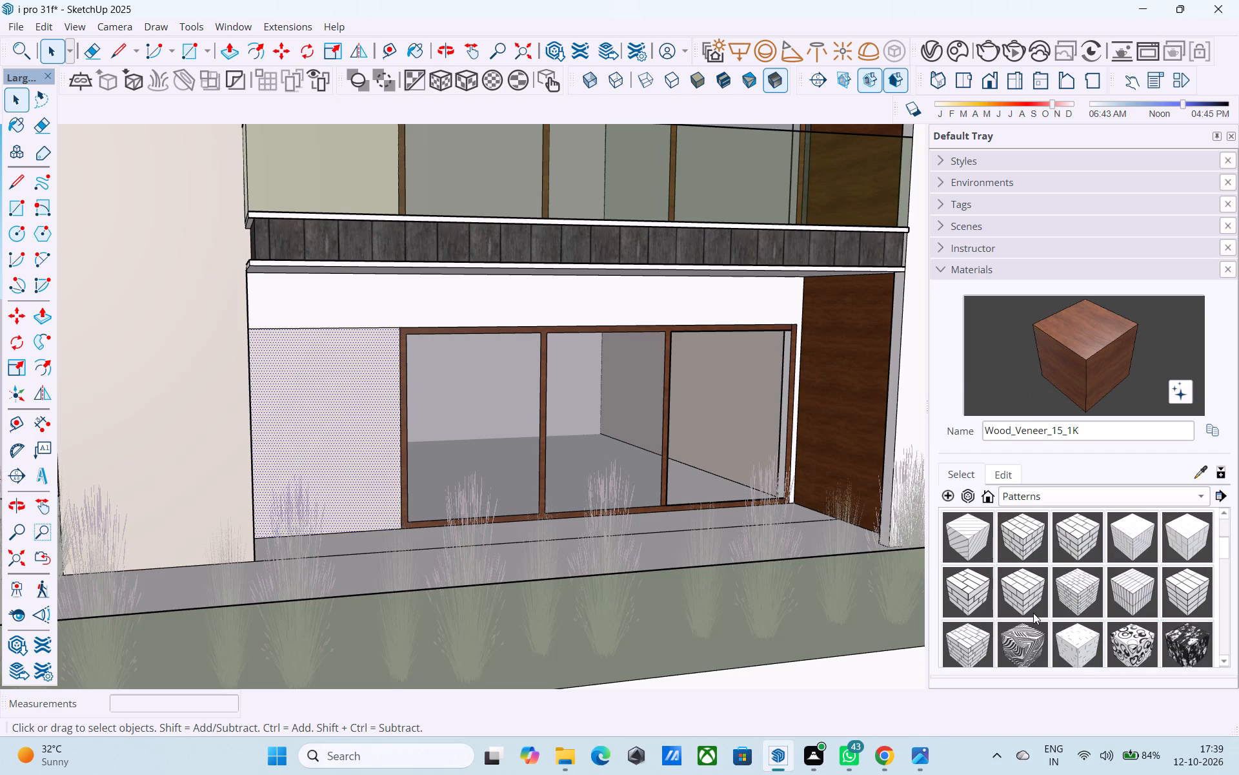
left_click(1140, 652)
left_click(350, 428)
Paint the matching wall panel beside the upper balcony's sliding windows with the same Carpet_2_1K pattern.
scroll(349, 431, "down", 6)
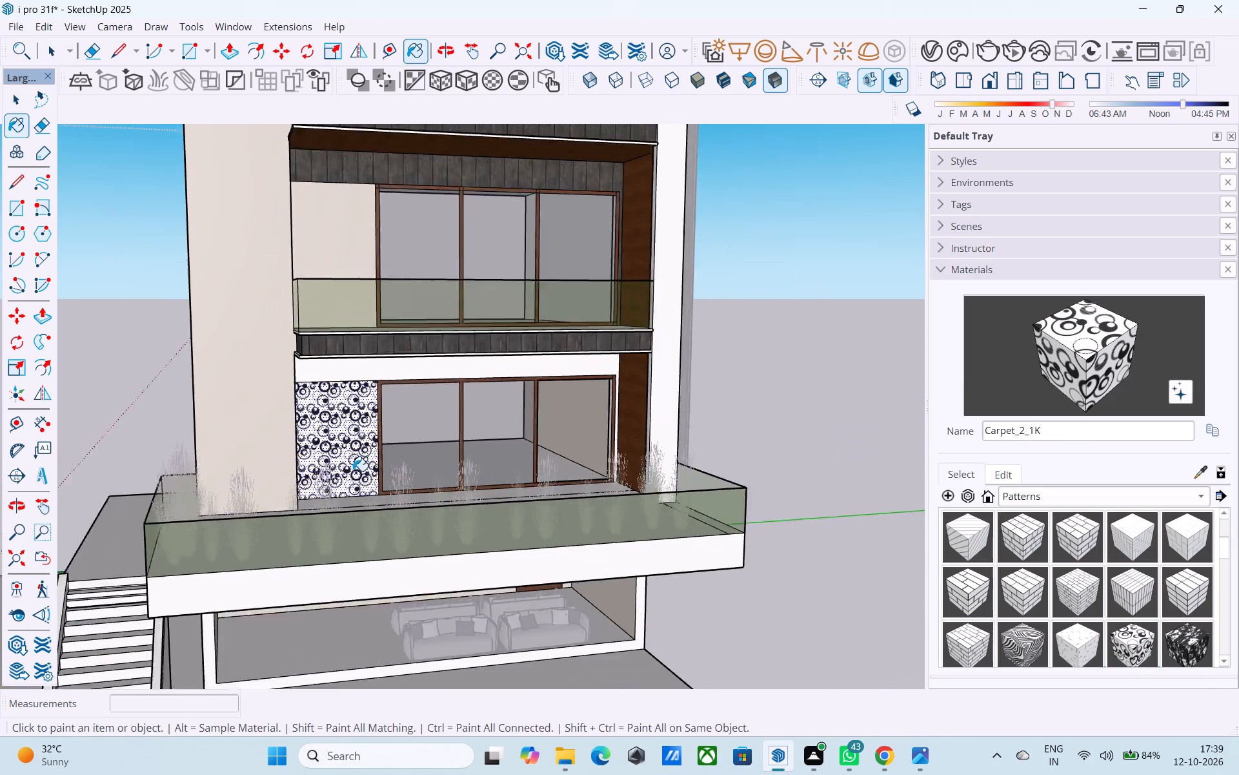
scroll(353, 471, "down", 4)
left_click(357, 333)
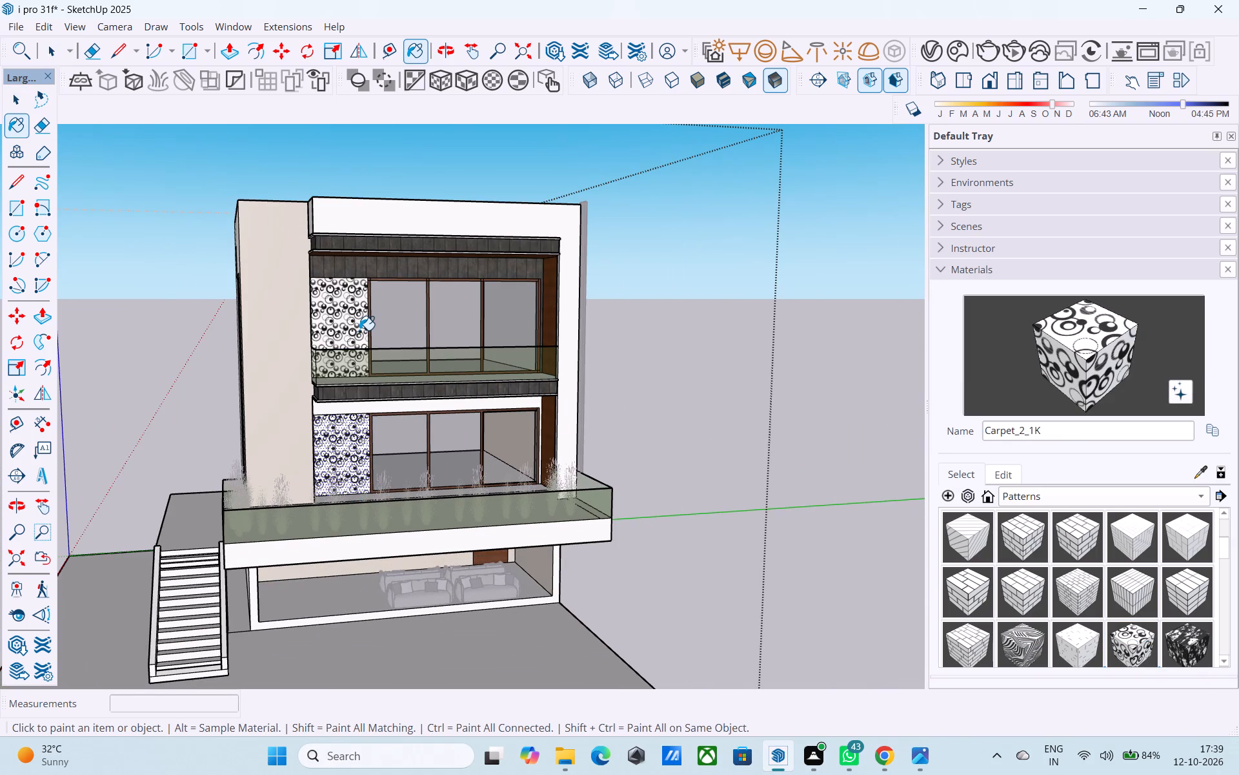
key("space")
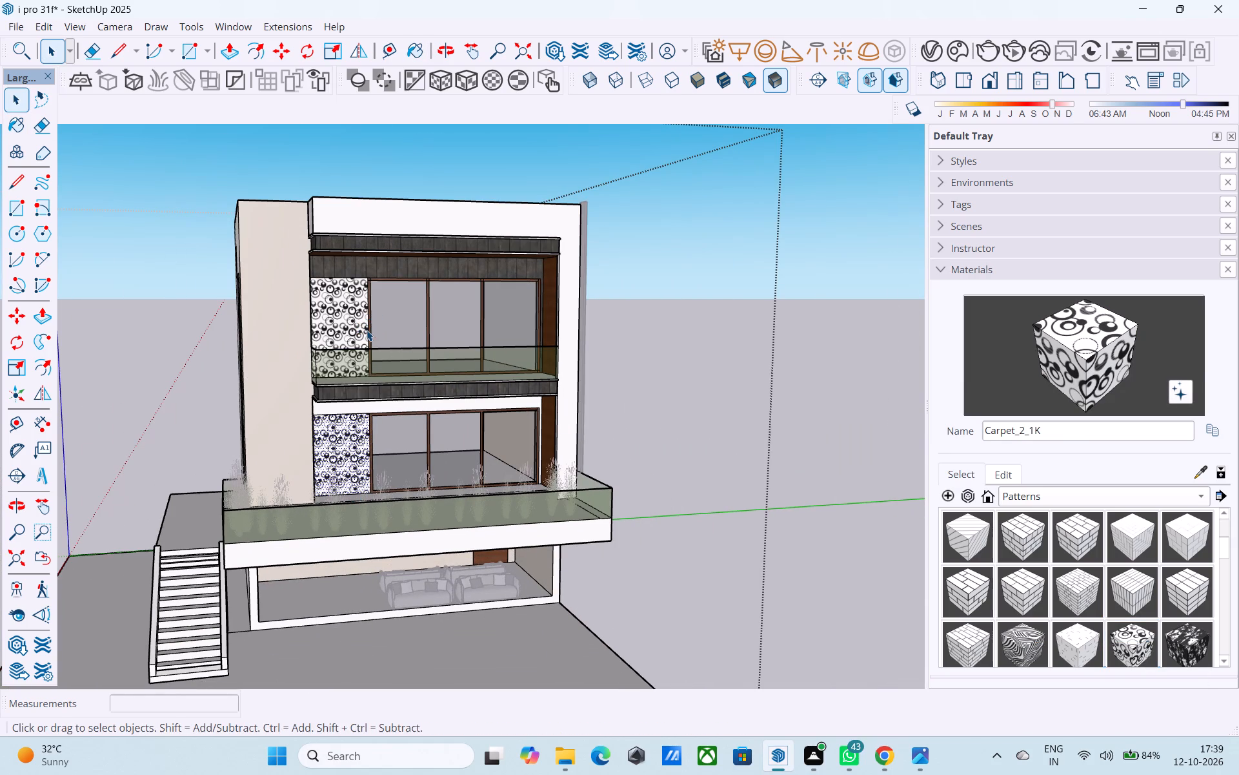
Try to tint the Carpet_2_1K material a pale yellow using its colour wheel and brightness, and clear the selection.
left_click(1007, 470)
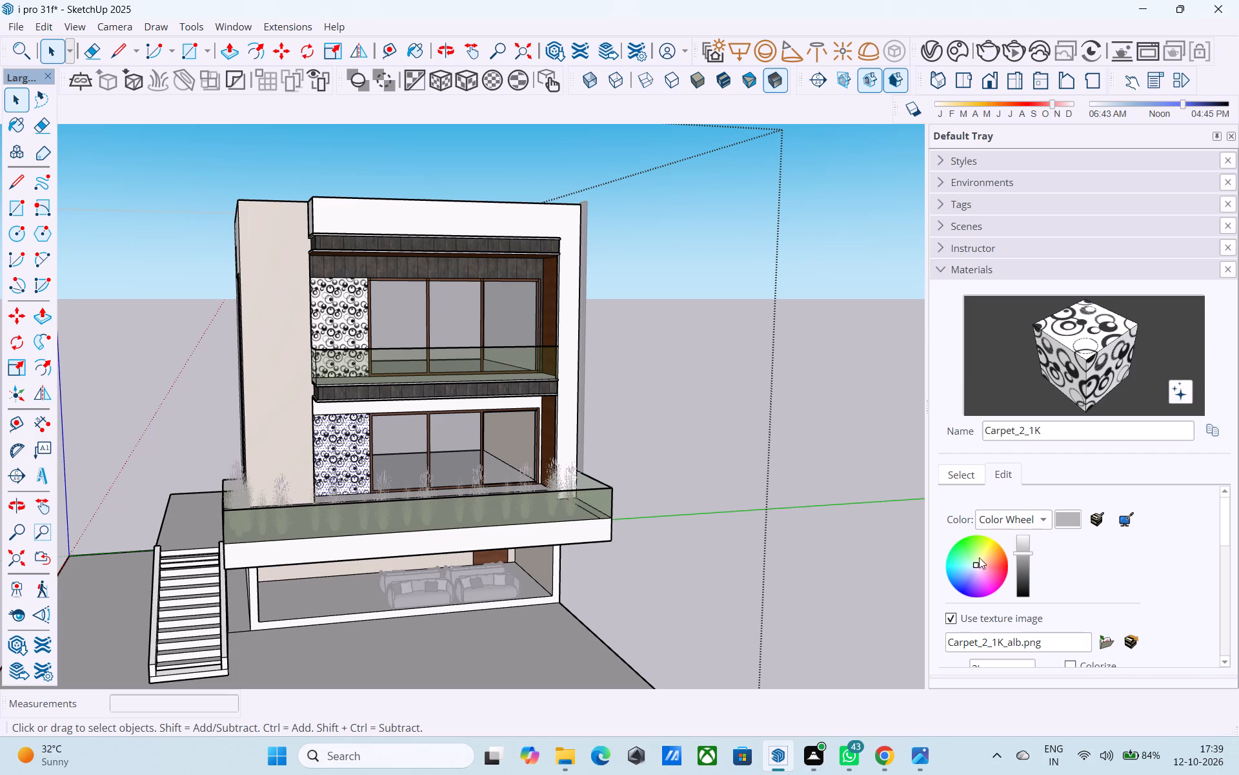
left_click(980, 560)
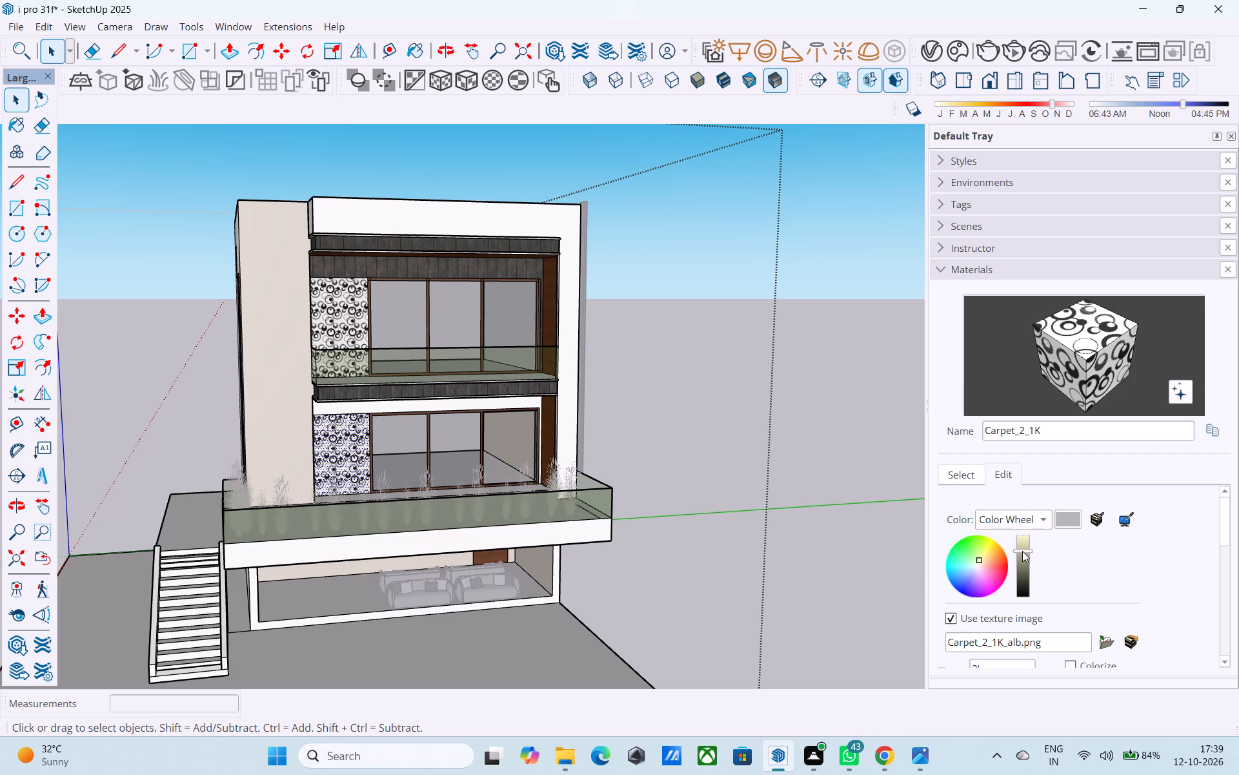
left_click(1022, 551)
scroll(1022, 548, "down", 3)
left_click(891, 444)
Examine the whole house from the front, both sides and above with the patterned wall panels in place.
scroll(734, 453, "down", 4)
middle_click_drag(512, 495, 638, 485)
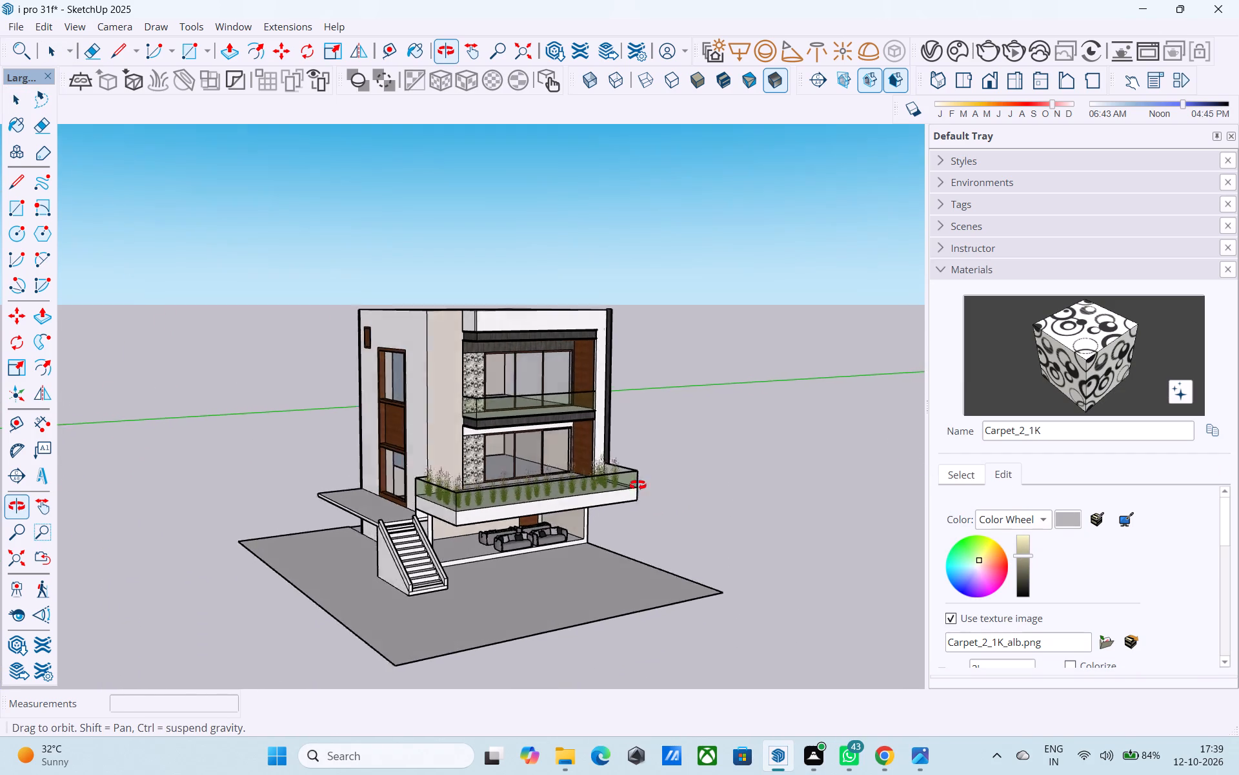
middle_click_drag(638, 485, 791, 484)
middle_click_drag(263, 482, 105, 484)
middle_click_drag(488, 434, 408, 436)
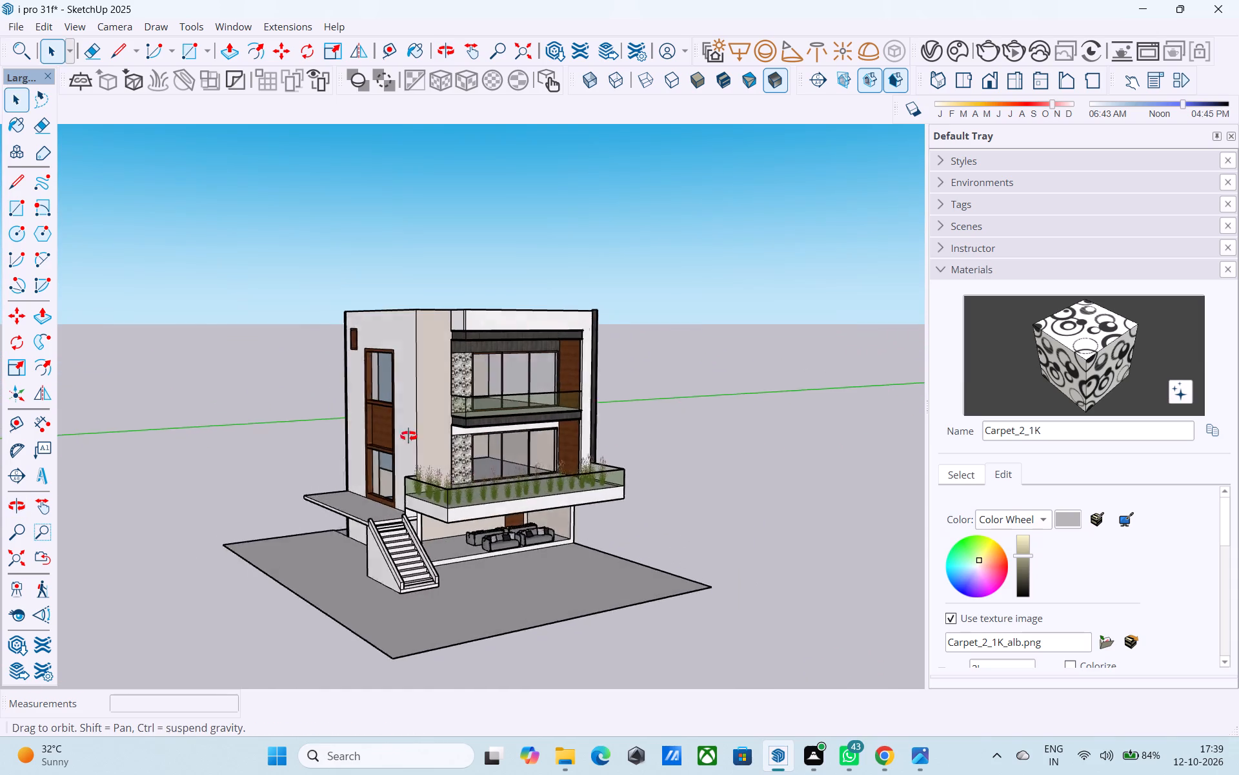
middle_click_drag(408, 436, 28, 468)
middle_click_drag(564, 416, 287, 406)
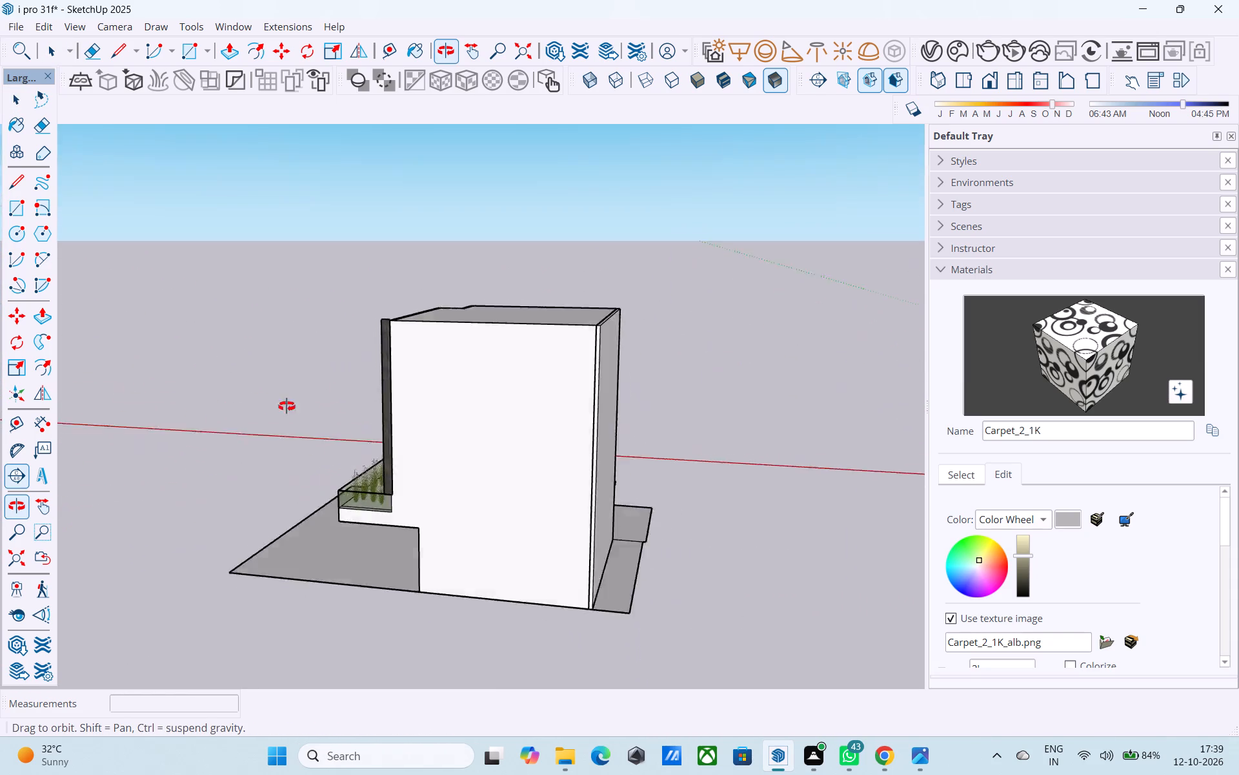
middle_click_drag(287, 406, 604, 375)
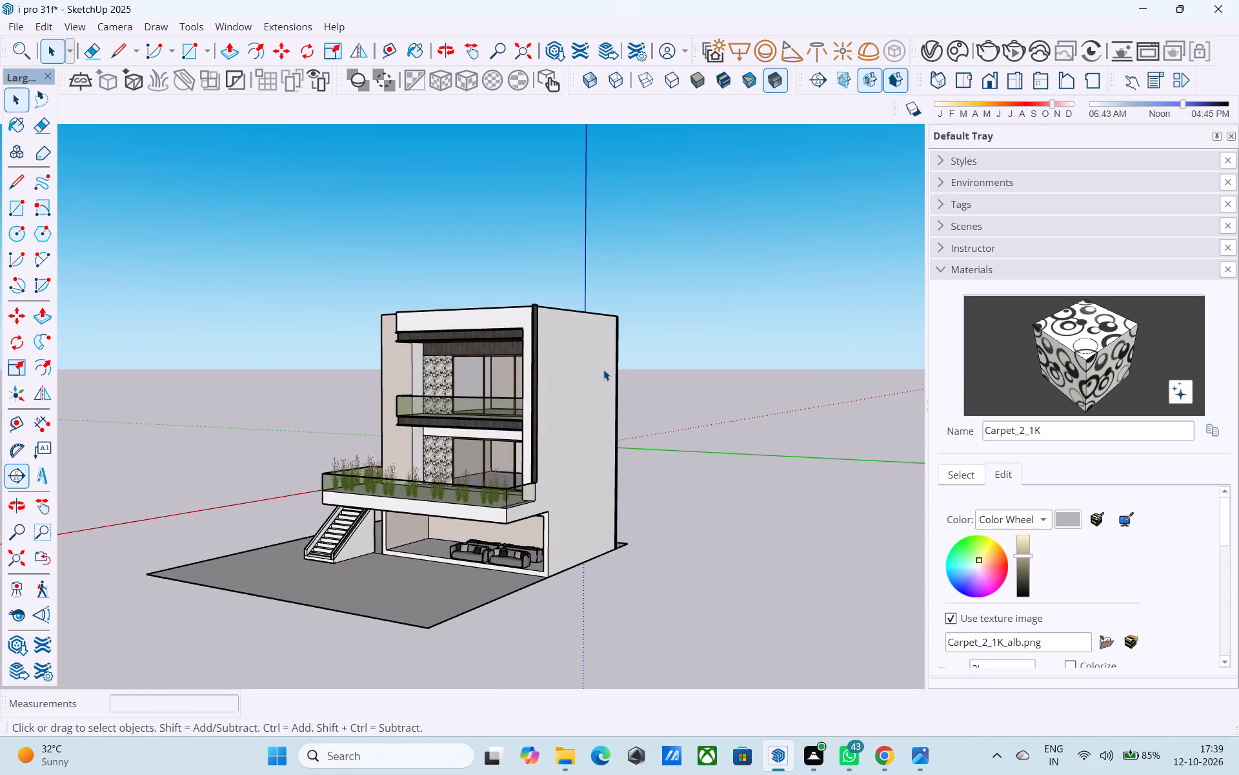
middle_click_drag(420, 389, 701, 404)
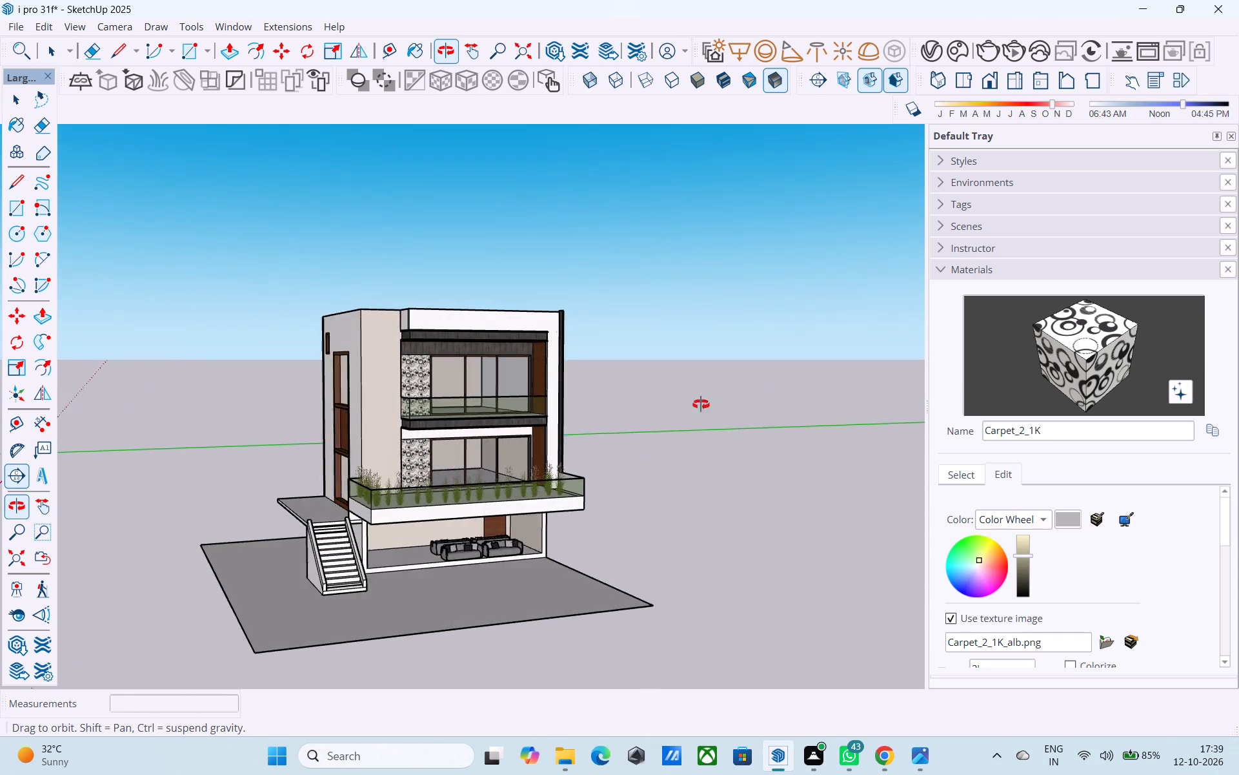
middle_click_drag(701, 404, 533, 412)
middle_click_drag(514, 419, 709, 417)
middle_click_drag(452, 444, 674, 448)
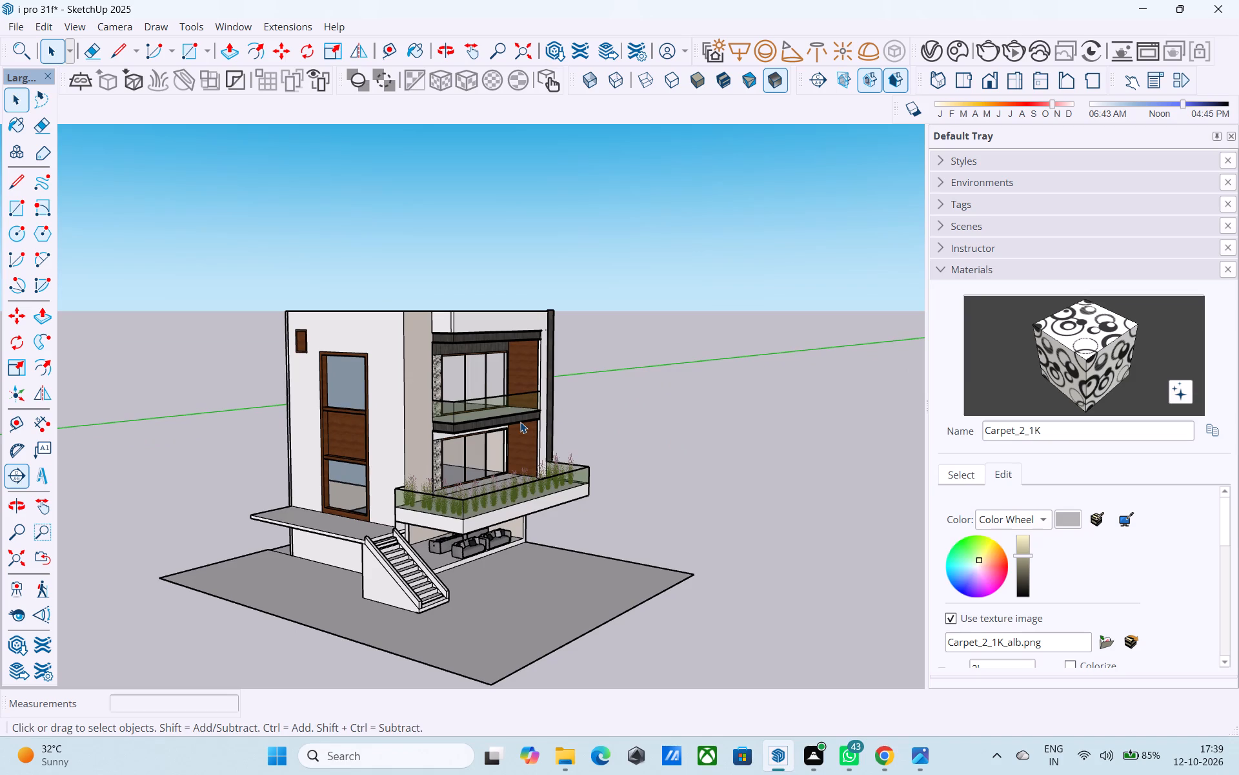
middle_click_drag(308, 388, 394, 313)
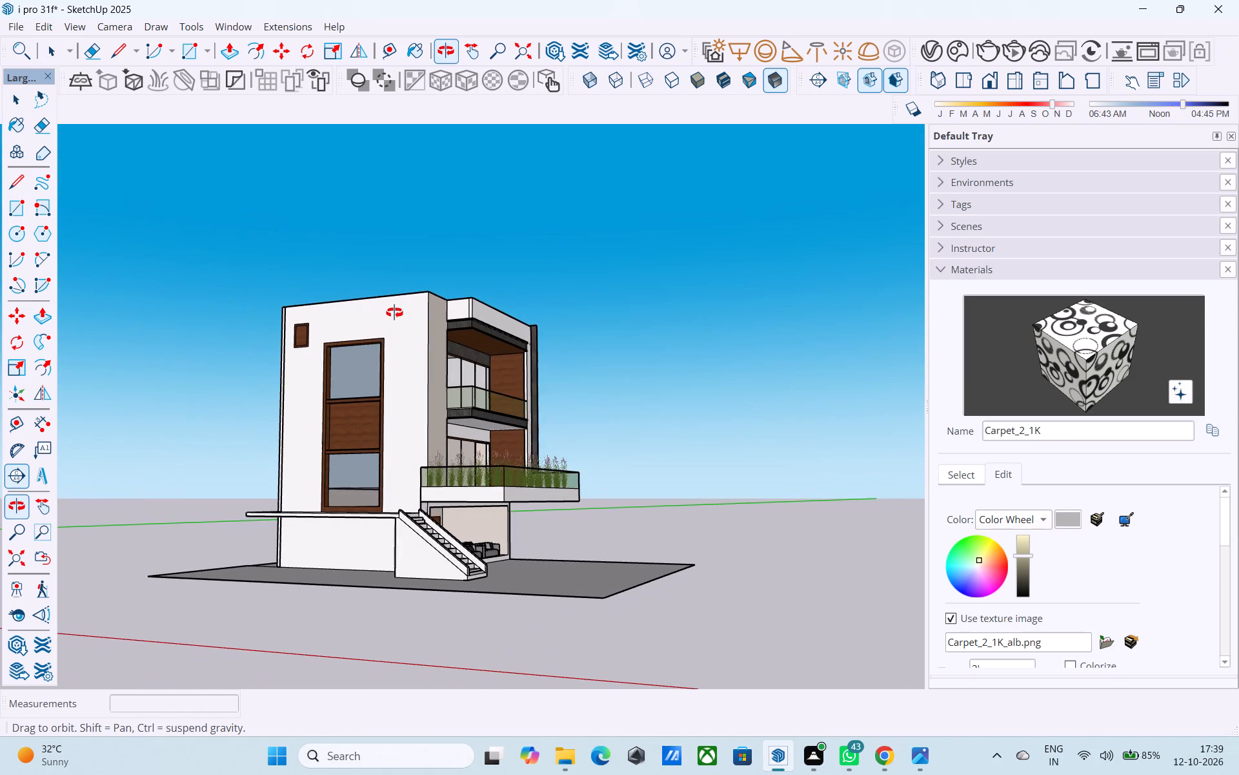
middle_click_drag(394, 313, 398, 311)
scroll(405, 310, "down", 4)
middle_click_drag(405, 310, 392, 353)
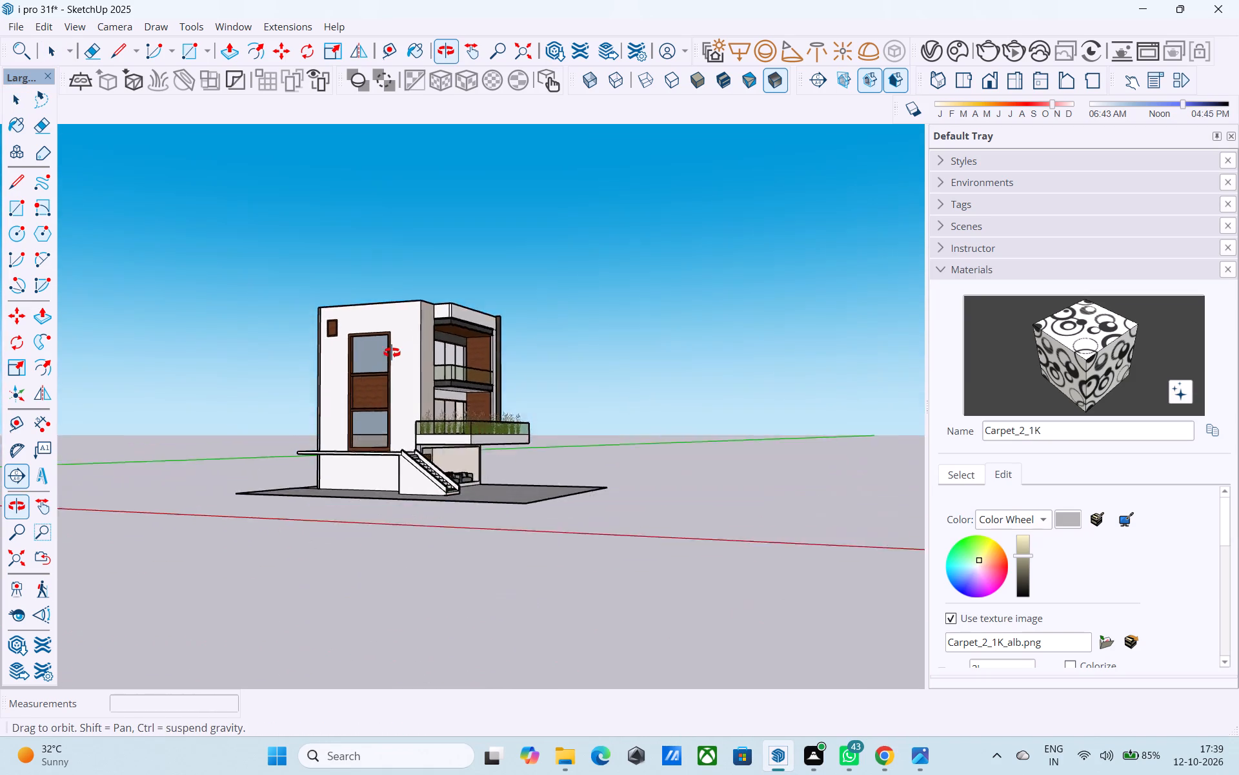
middle_click_drag(392, 353, 294, 501)
scroll(428, 475, "up", 1)
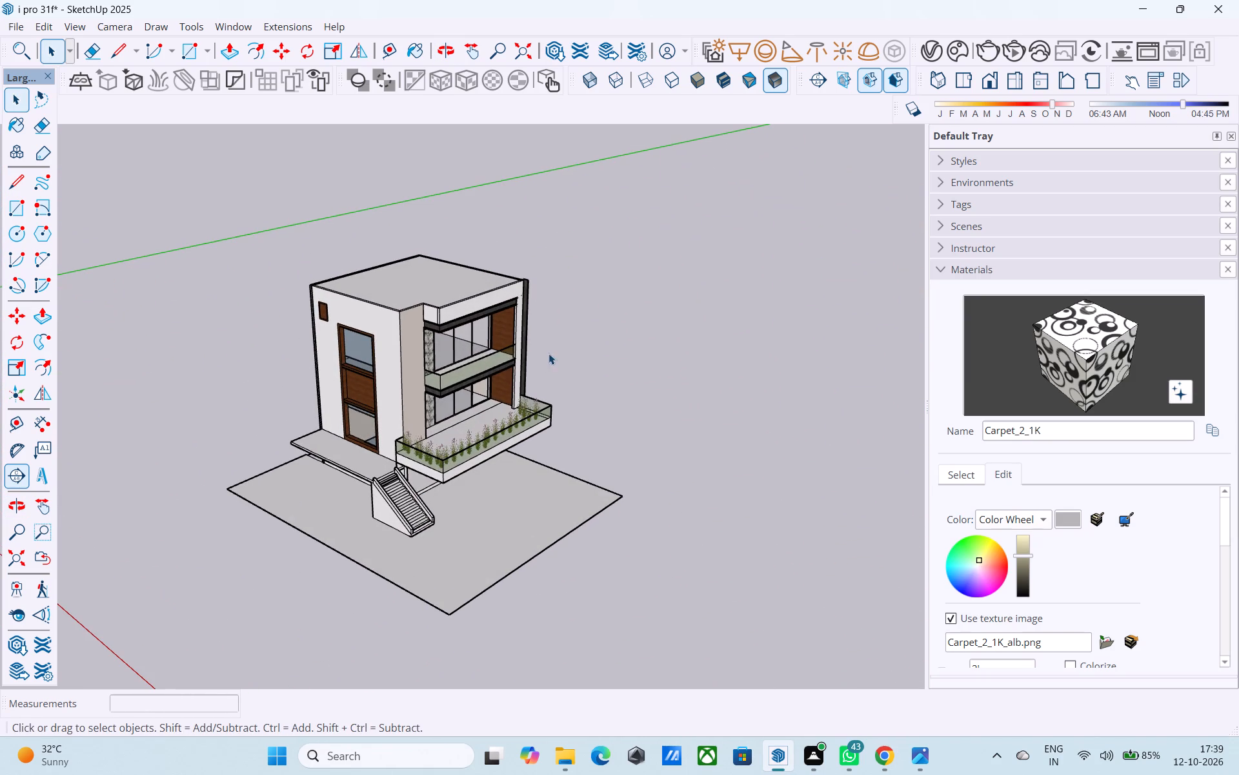
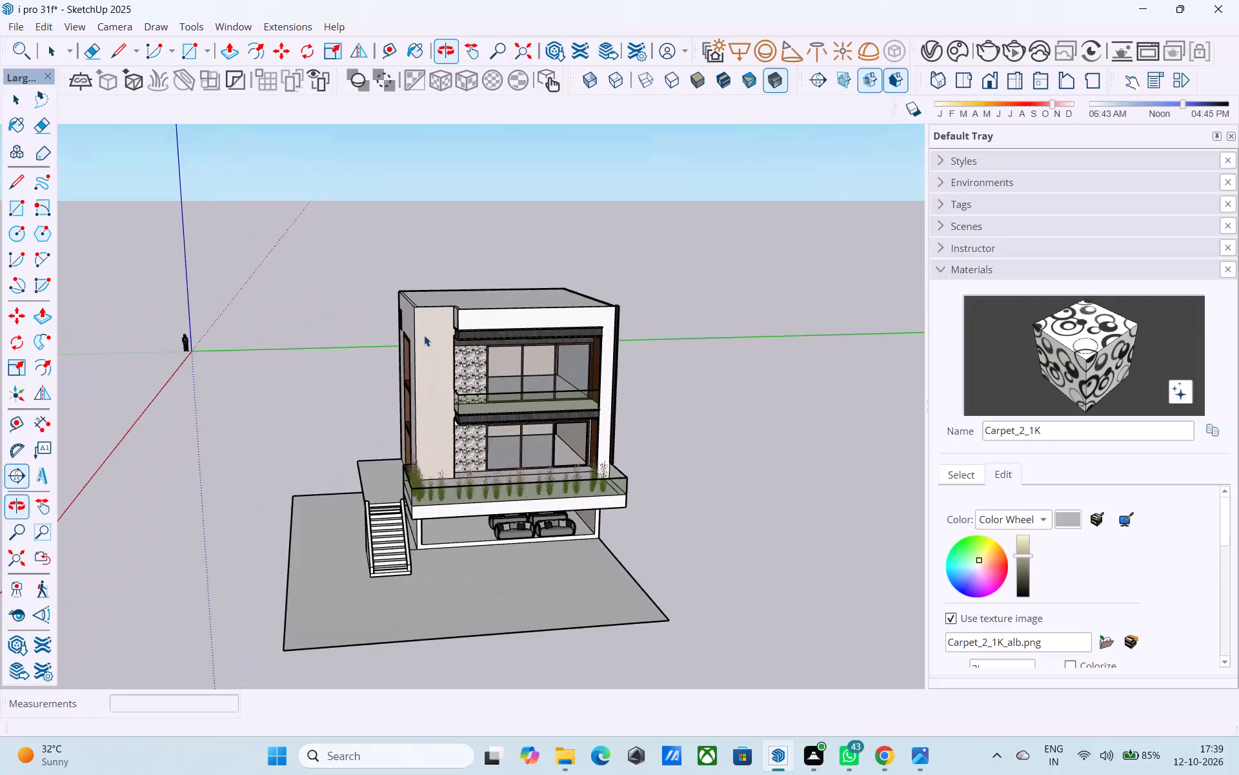
Push the flat roof face down inside its border, first by 3' and finally by 2', leaving a parapet around it.
middle_click_drag(478, 327, 583, 338)
middle_click_drag(489, 302, 488, 461)
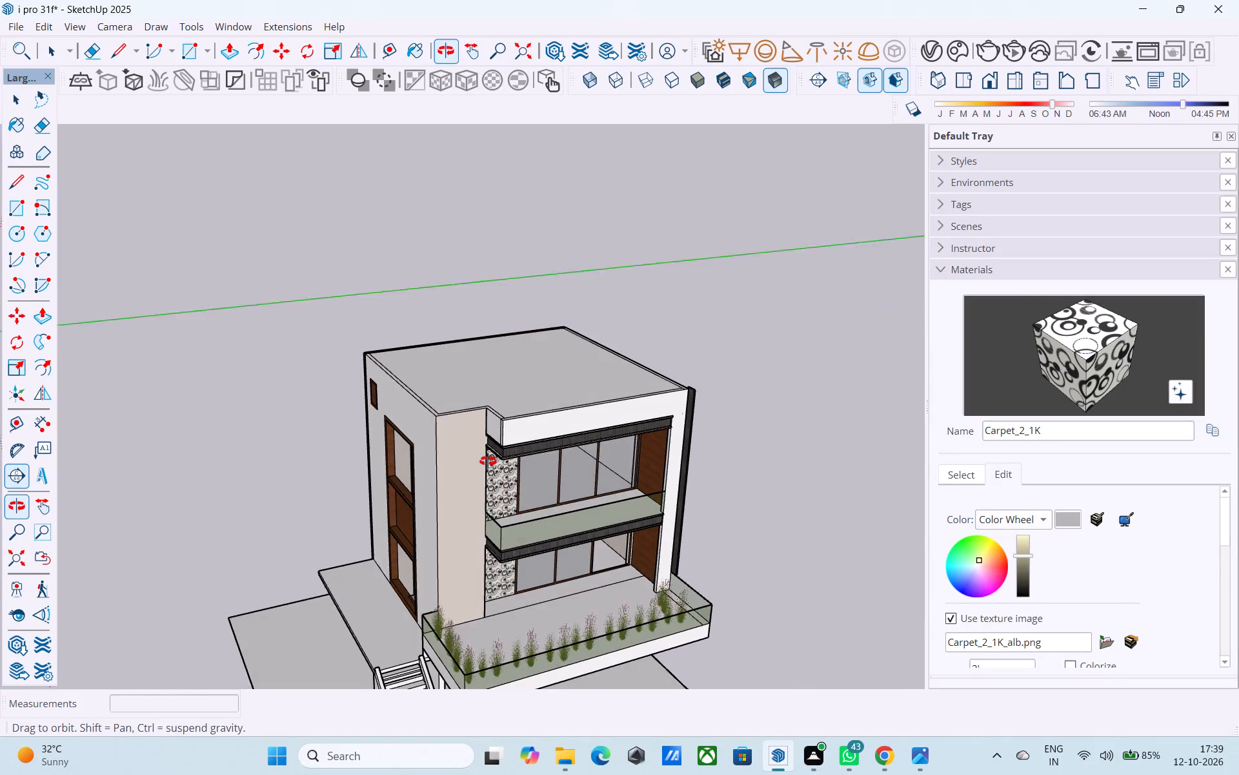
middle_click_drag(488, 461, 490, 473)
left_click(494, 399)
double_click(501, 384)
scroll(501, 384, "up", 4)
left_click(503, 380)
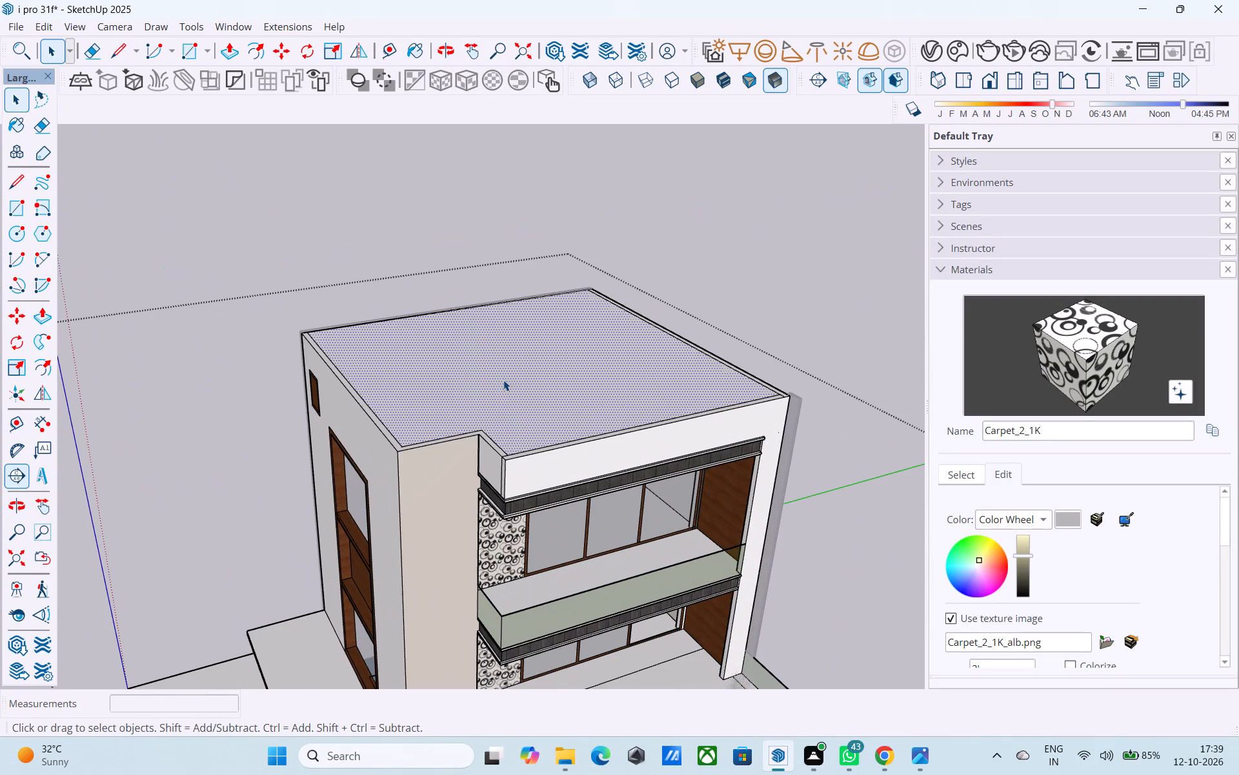
key("p")
left_click(503, 380)
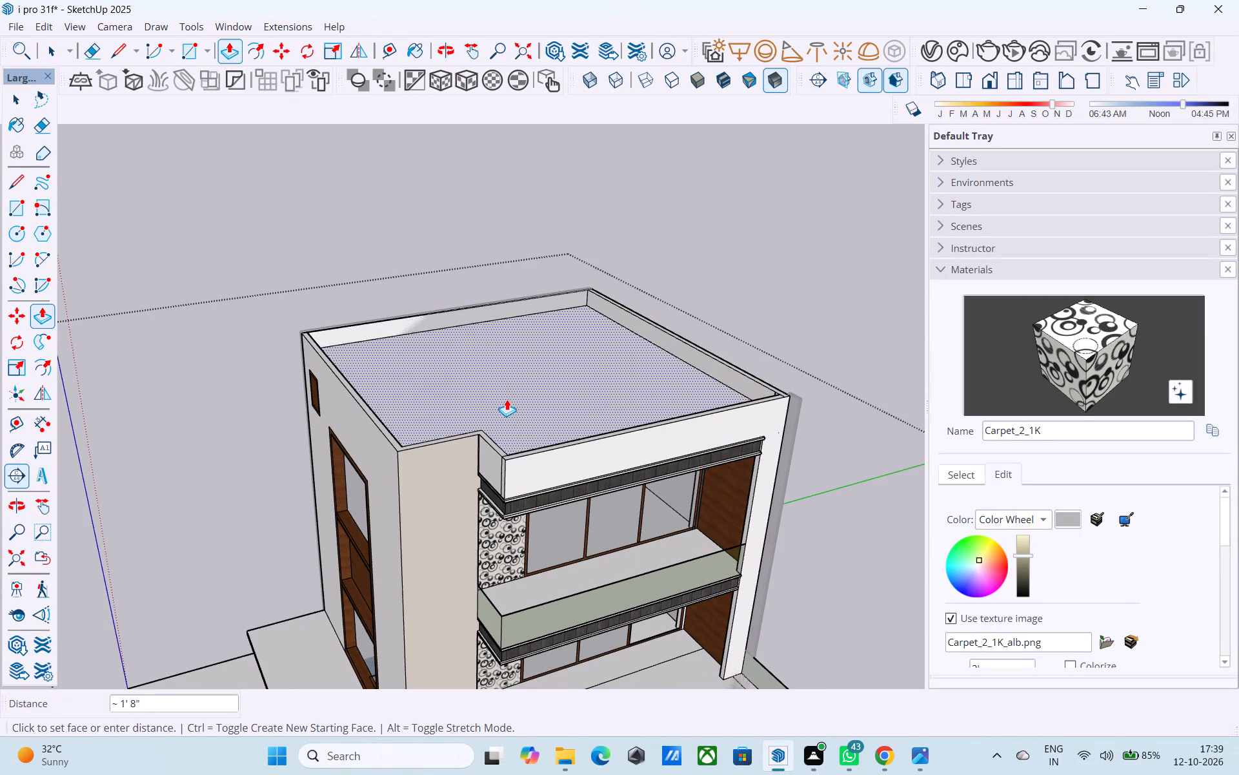
type("3'")
key("Return")
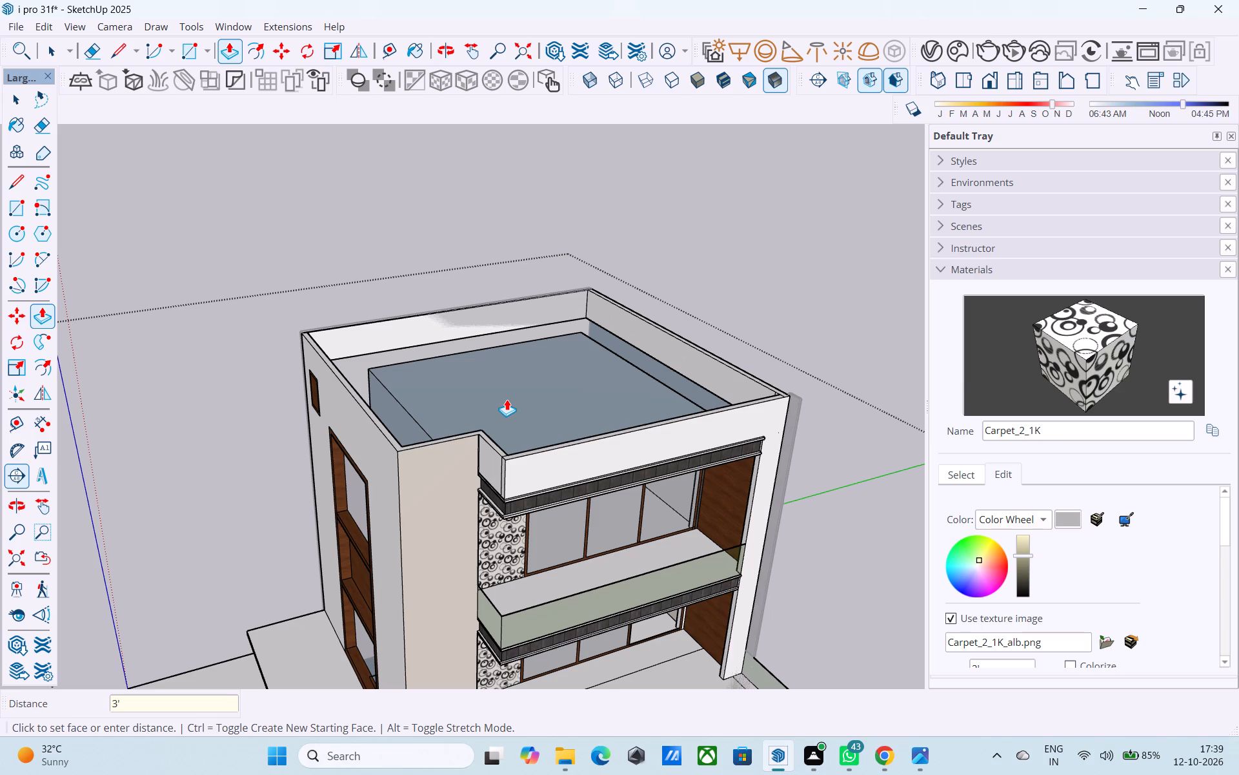
type("2'")
key("Return")
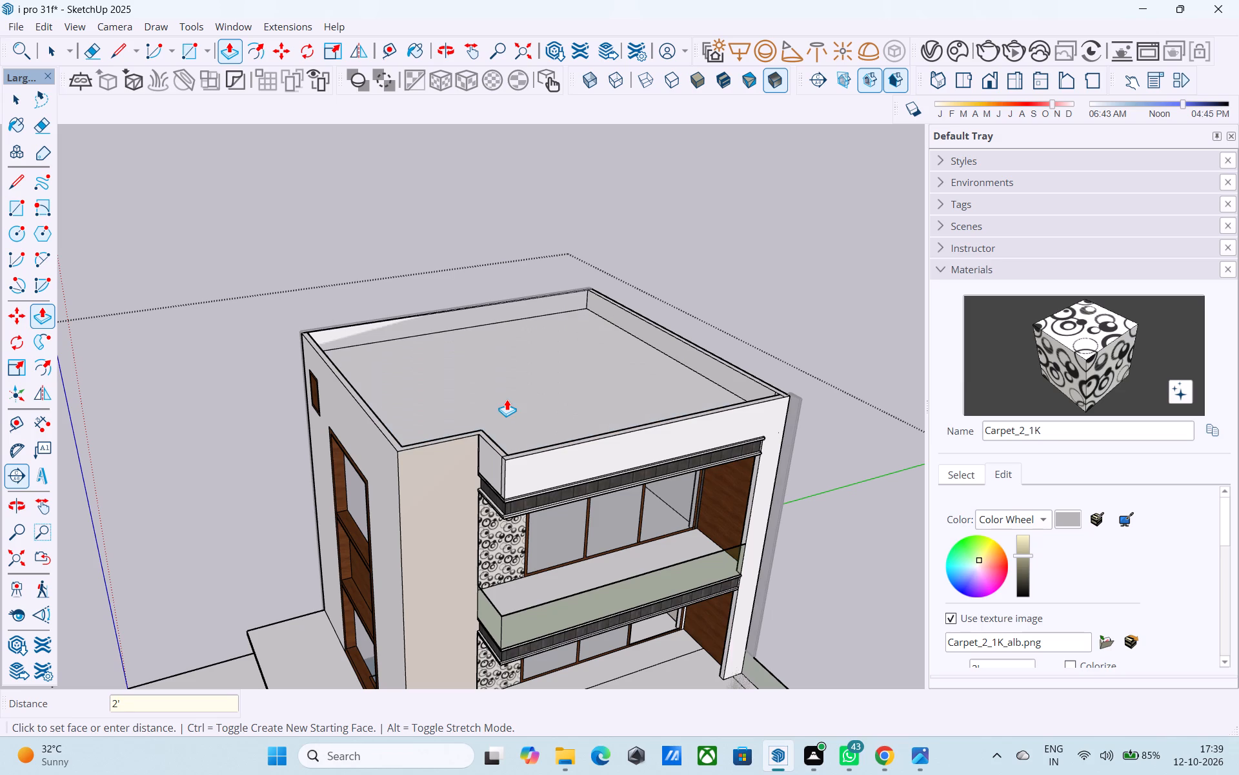
key("space")
left_click(352, 198)
Delete the leftover edge along the rear side of the roof parapet.
middle_click_drag(547, 305, 410, 380)
scroll(507, 364, "up", 1)
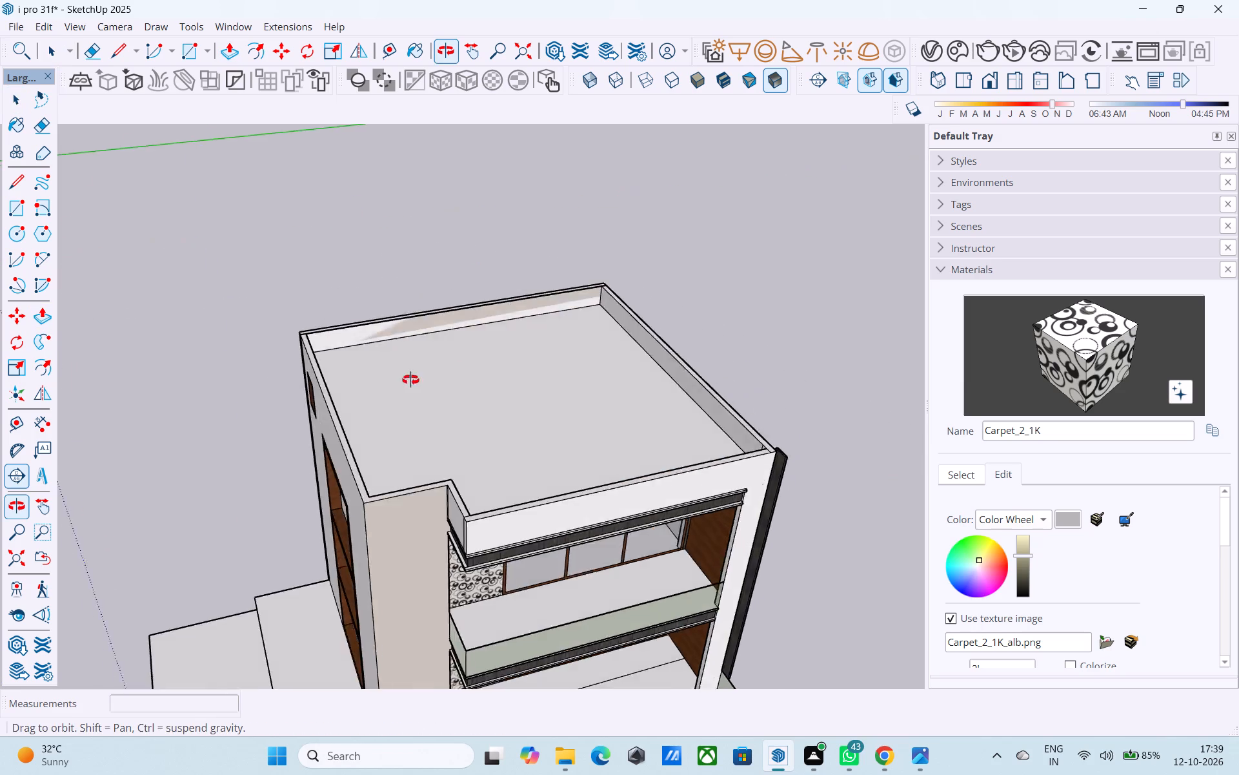
middle_click_drag(410, 380, 348, 404)
left_click(392, 306)
key("Delete")
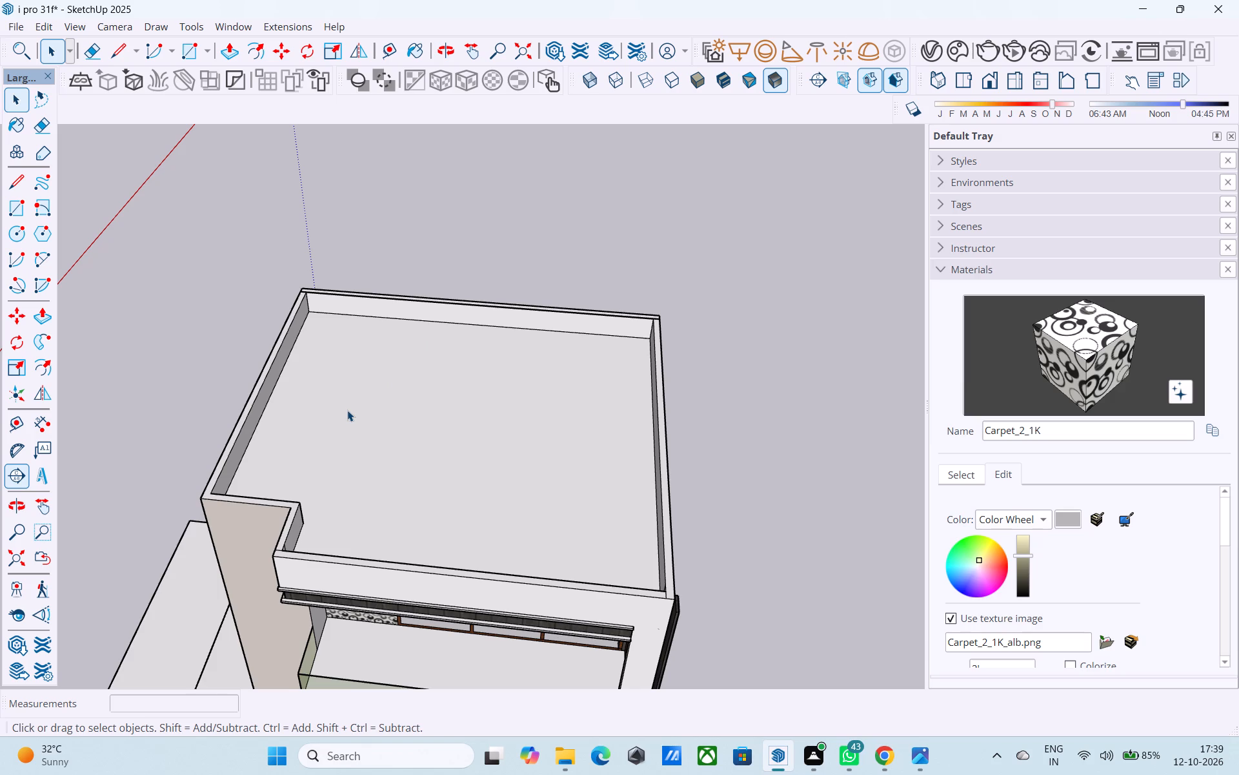
Save the model with the recessed roof.
middle_click_drag(339, 468, 470, 269)
middle_click_drag(488, 399, 507, 324)
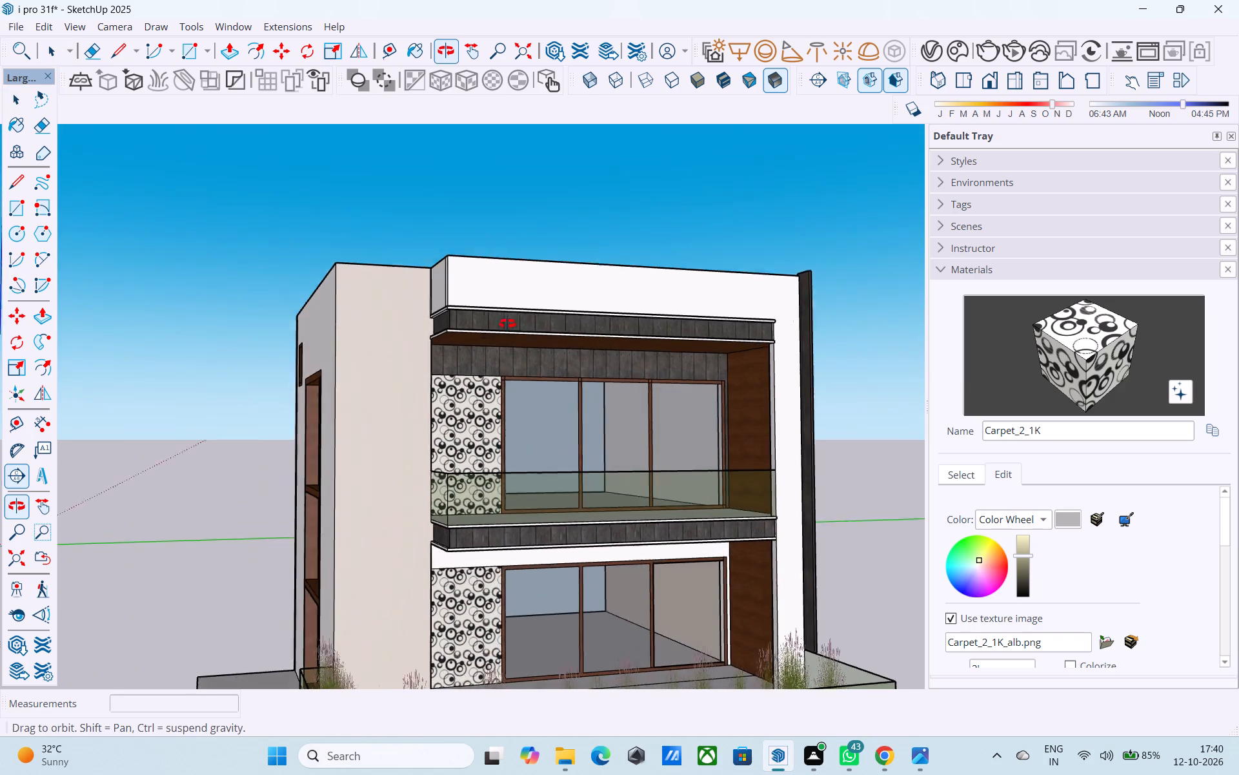
middle_click_drag(507, 324, 509, 322)
scroll(512, 323, "down", 4)
middle_click_drag(505, 417, 546, 382)
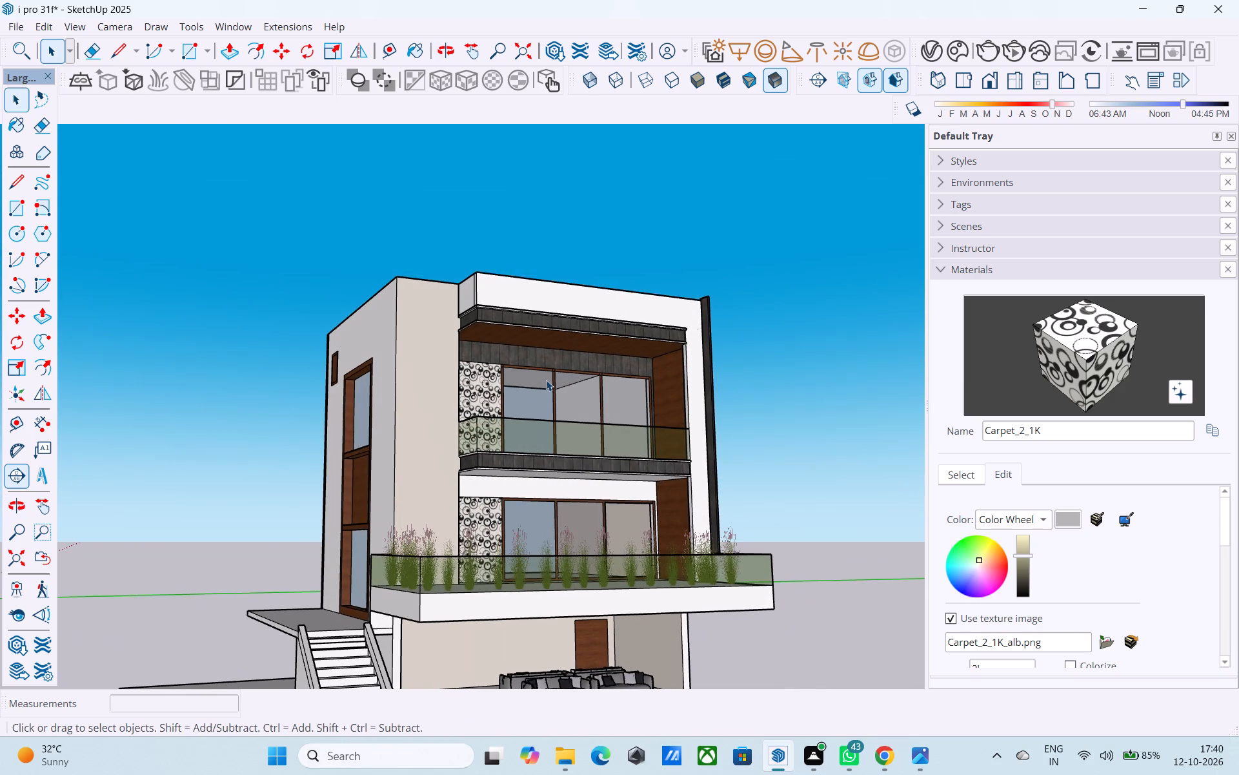
middle_click_drag(520, 415, 492, 393)
scroll(441, 417, "down", 4)
middle_click_drag(478, 469, 470, 515)
key("ctrl+s")
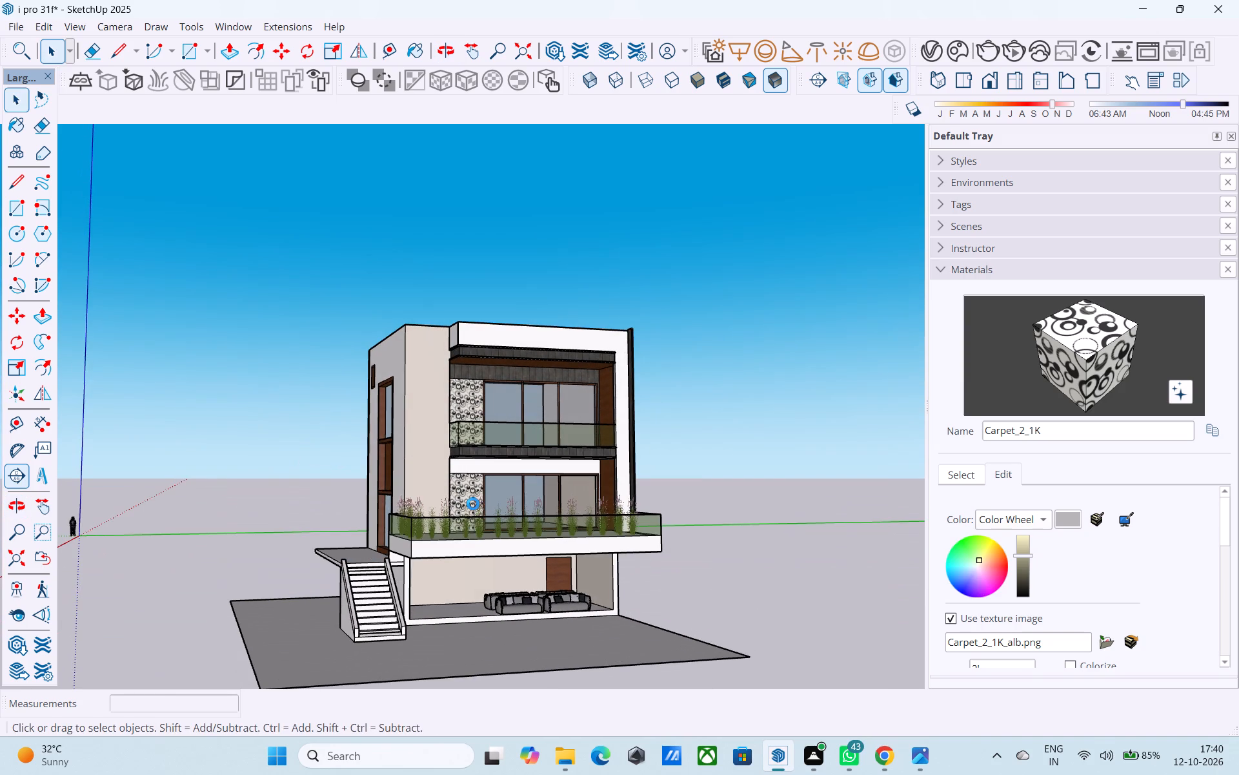
Examine the house from the stair side and the front, down to the open ground floor.
middle_click_drag(526, 544, 747, 550, "shift")
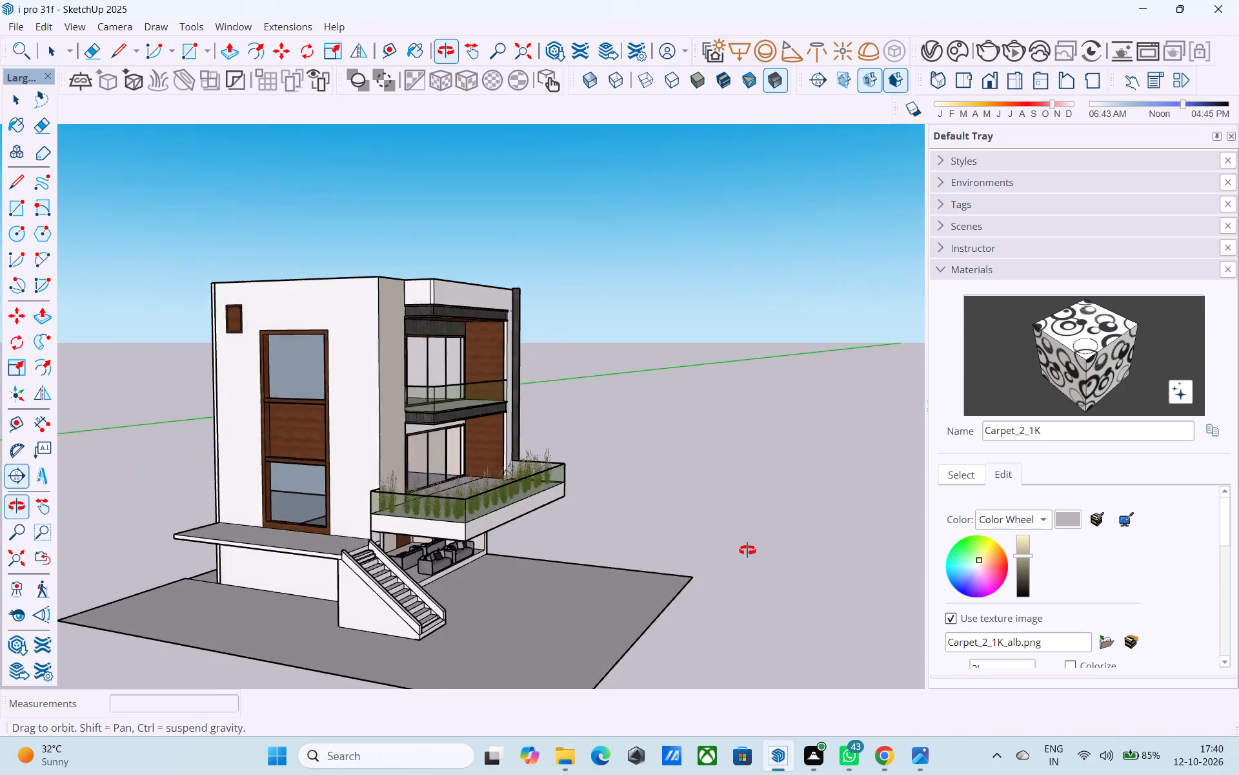
middle_click_drag(747, 550, 833, 472, "shift")
middle_click_drag(712, 520, 217, 517)
middle_click_drag(542, 506, 538, 540)
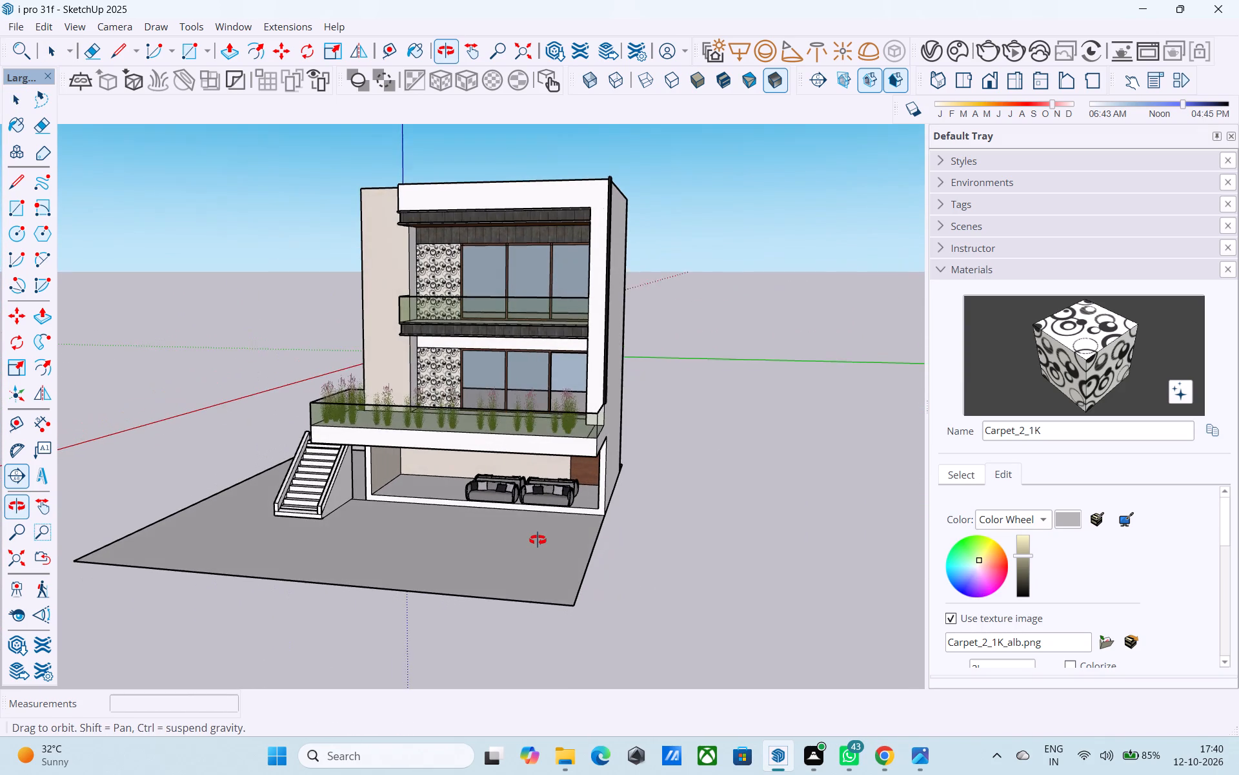
middle_click_drag(538, 540, 540, 532)
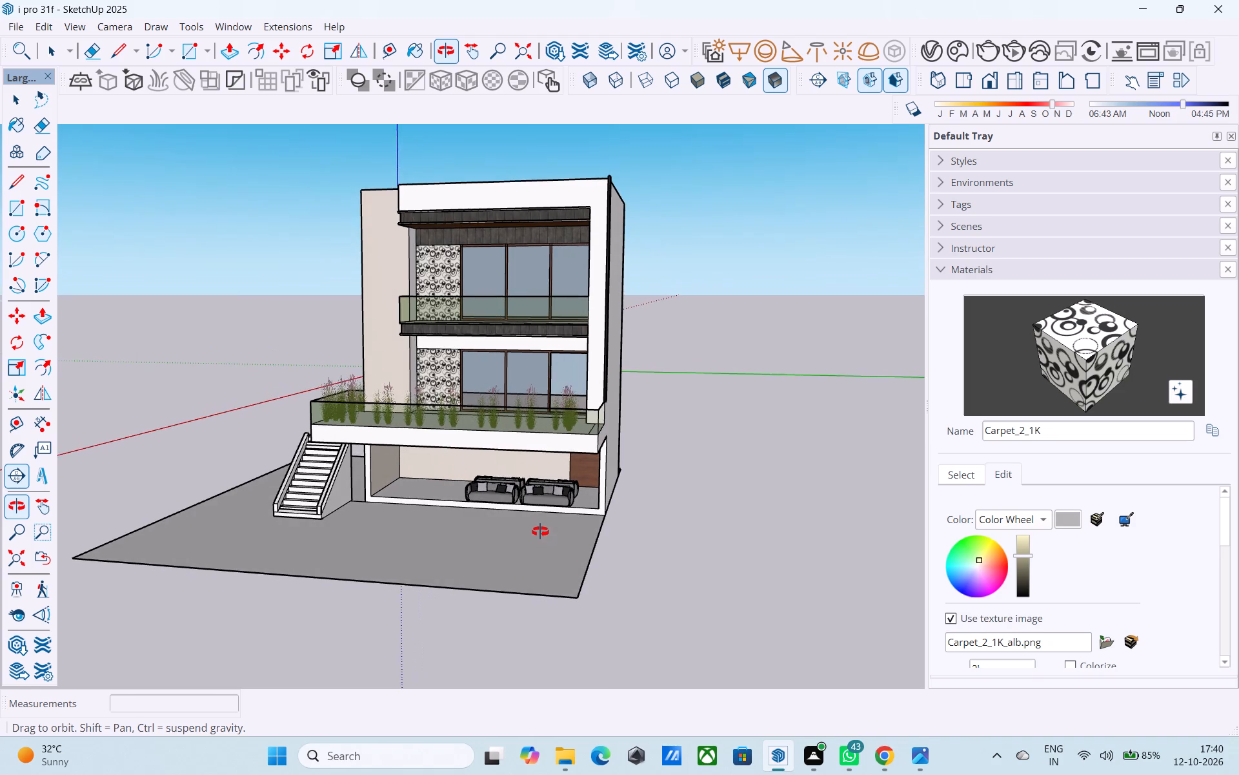
middle_click_drag(540, 532, 542, 525)
scroll(542, 525, "up", 3)
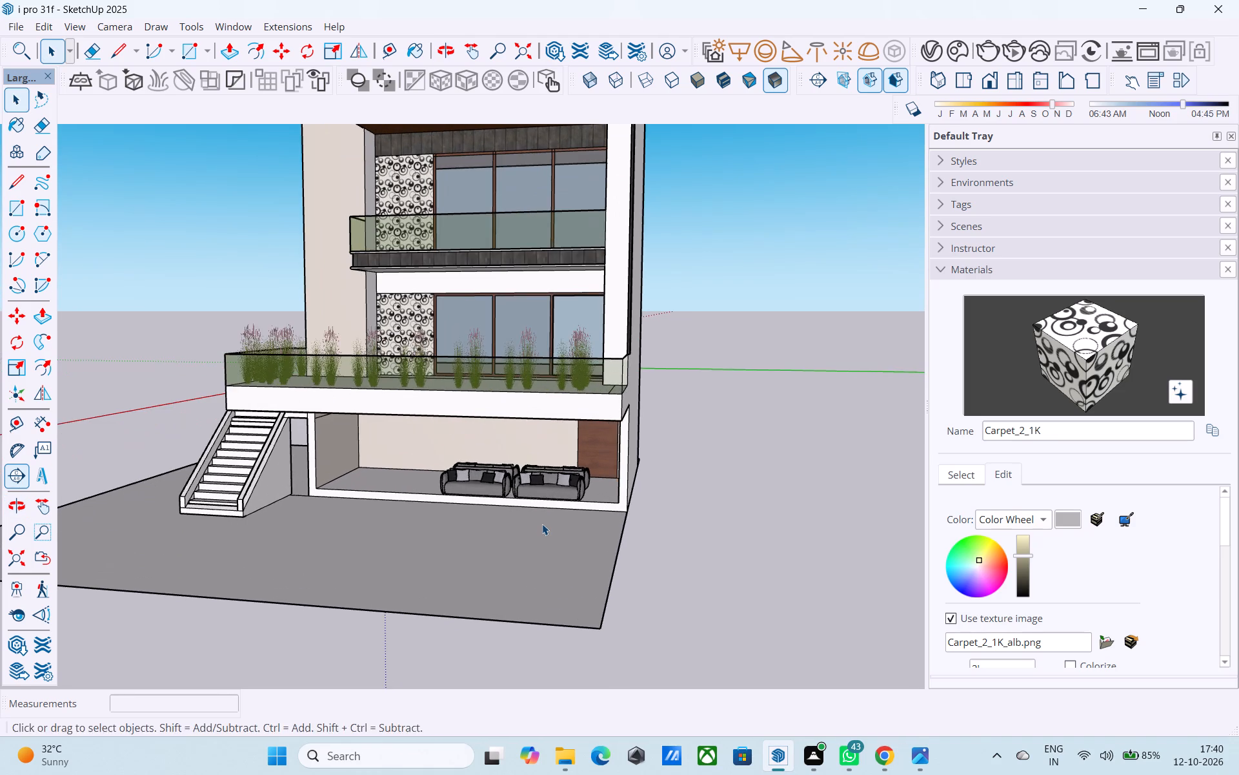
Draw a 9" by 9" rectangle on the lower terrace's underside, just inside the front corner nearest the stairs.
middle_click_drag(428, 510, 651, 424)
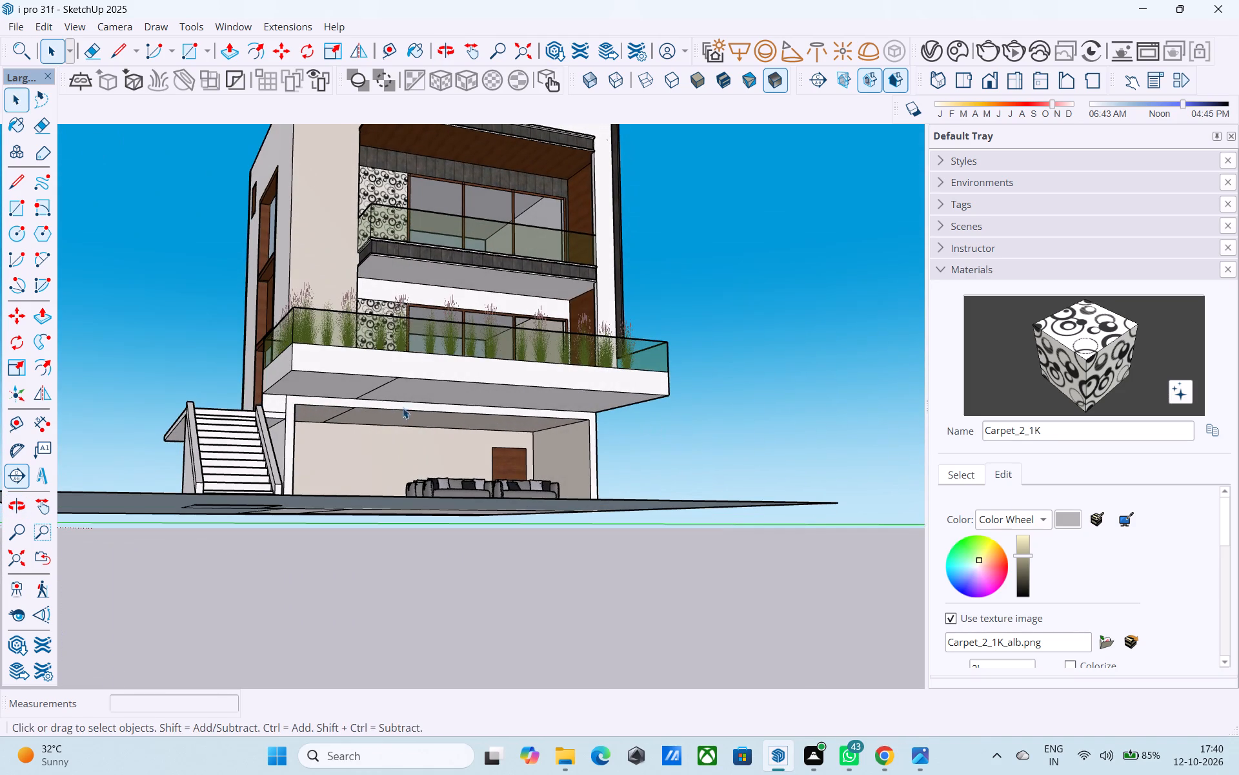
scroll(374, 402, "up", 5)
middle_click_drag(241, 360, 341, 366)
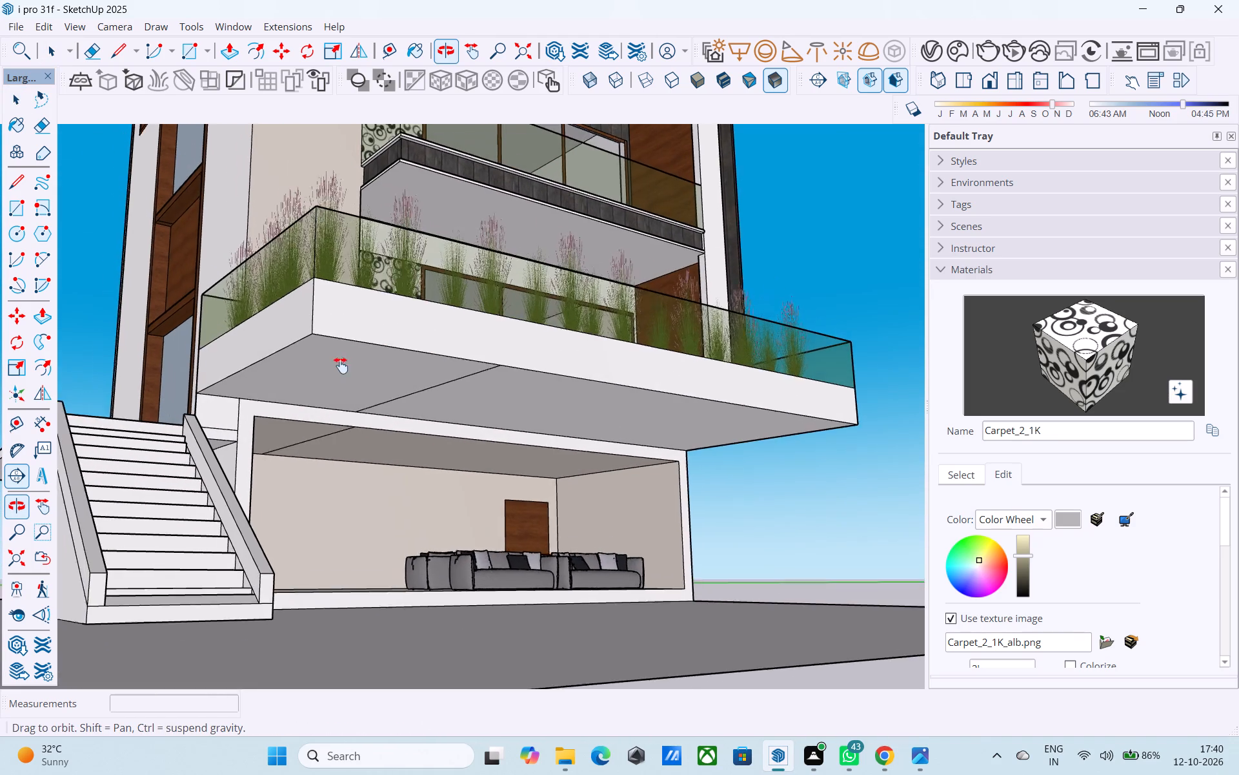
middle_click_drag(341, 366, 352, 347)
double_click(352, 344)
middle_click_drag(352, 344, 347, 353)
scroll(323, 349, "up", 5)
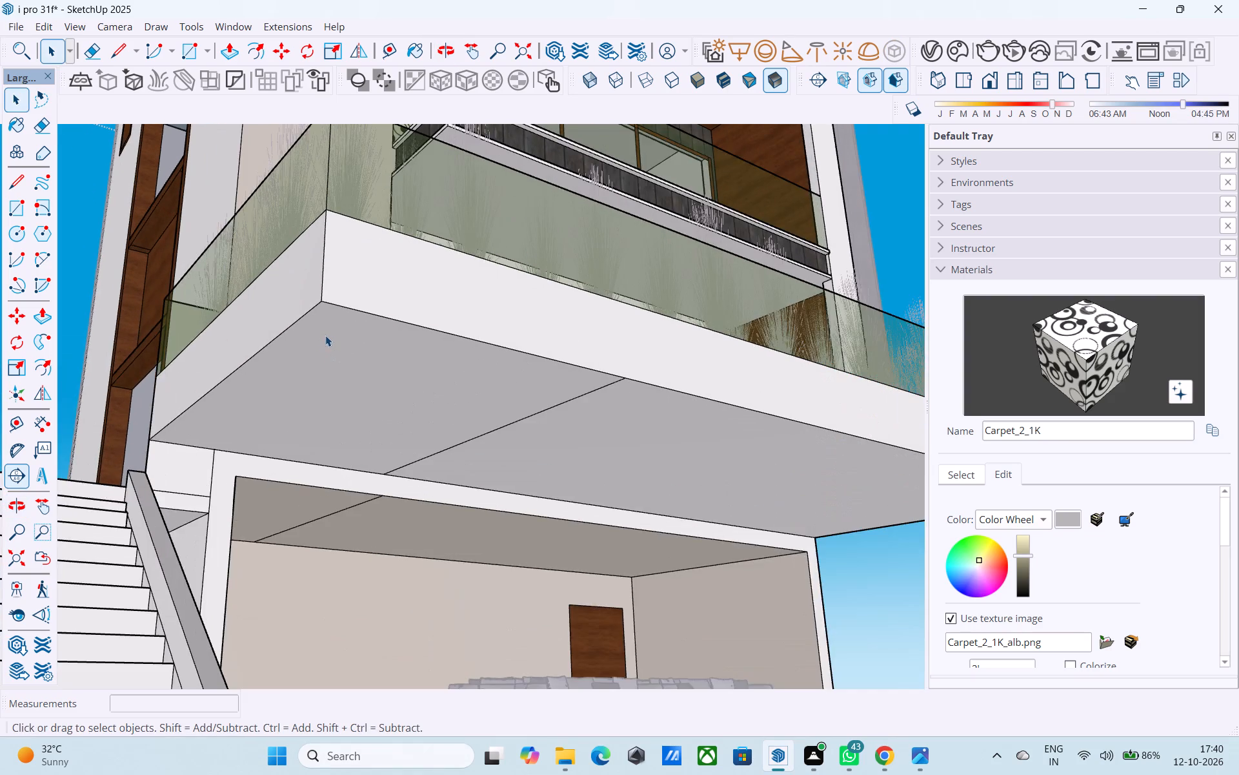
scroll(325, 335, "up", 7)
key("r")
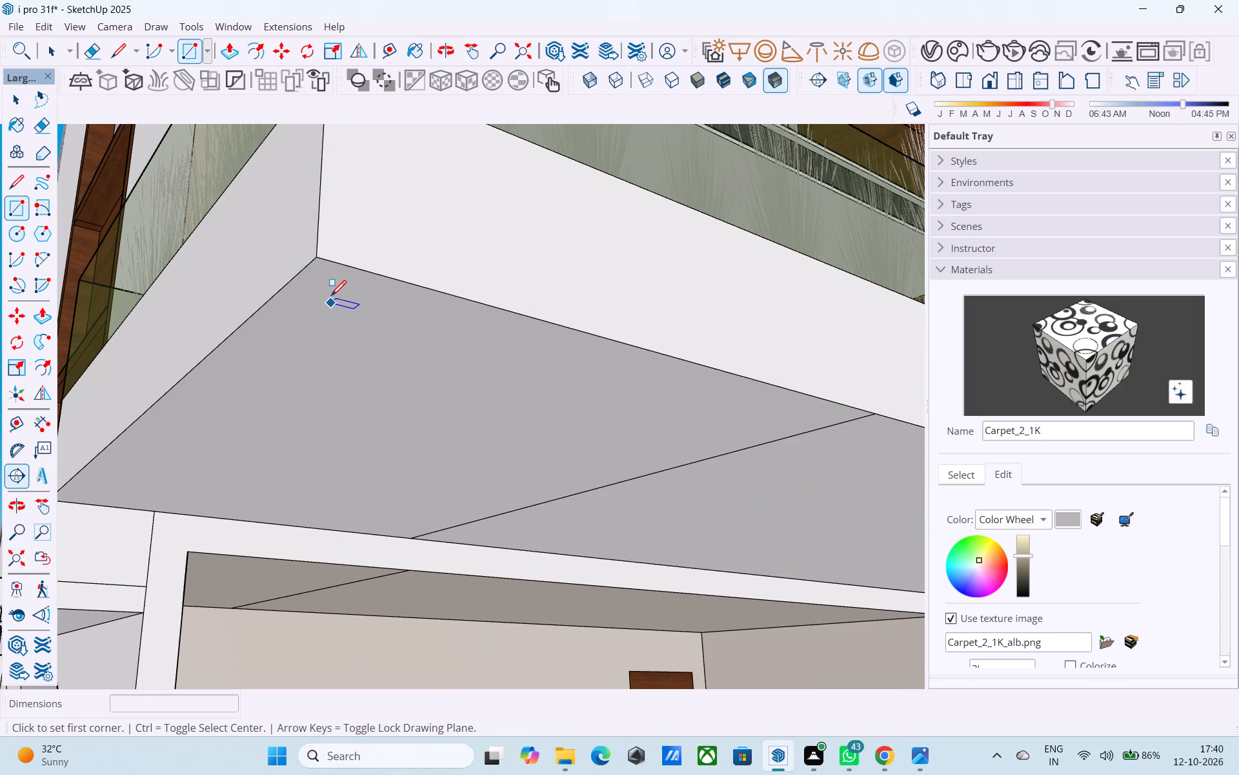
left_click(323, 287)
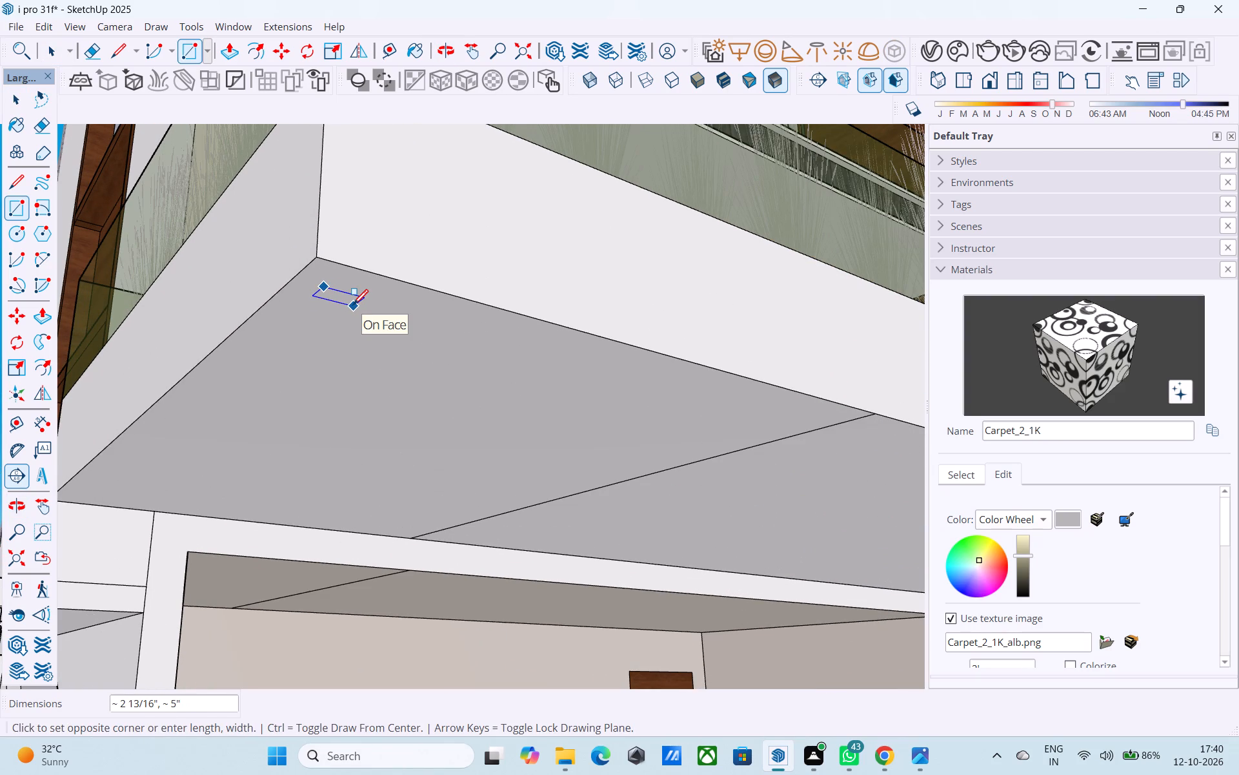
key("9")
key("shift+quotedbl")
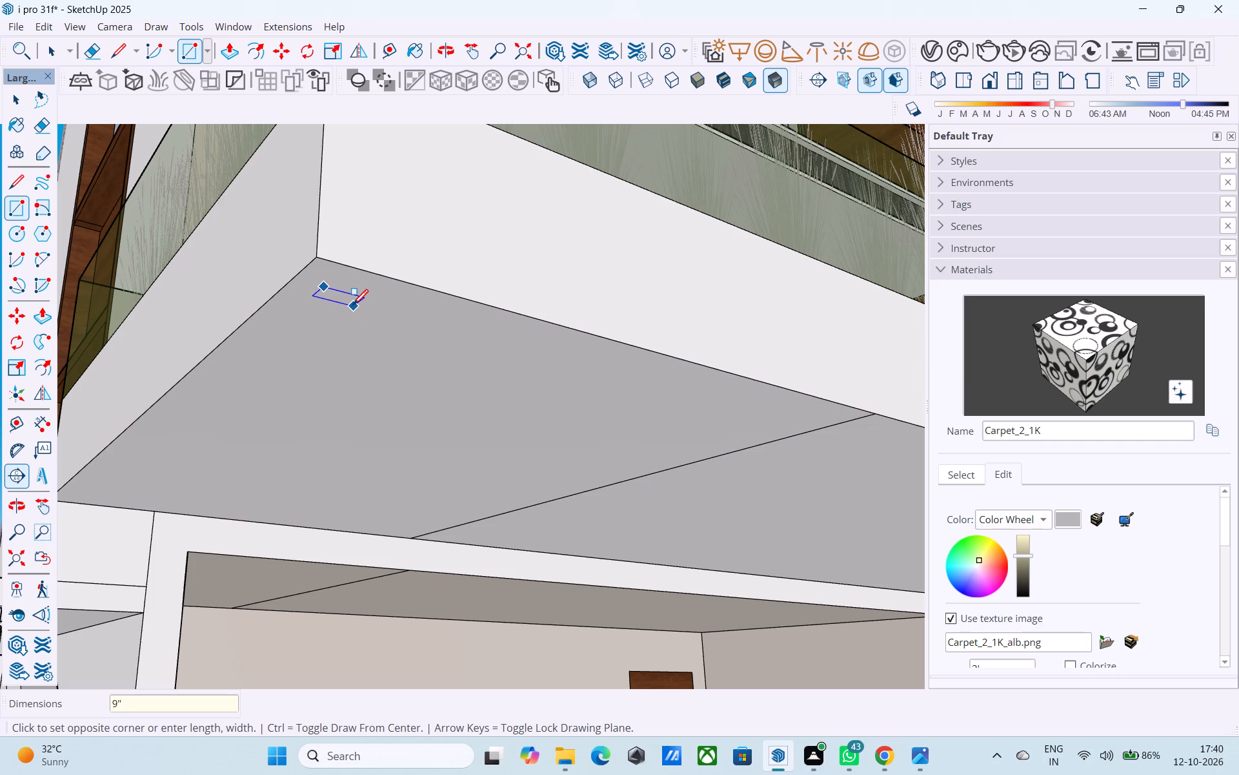
key("comma")
key("9")
key("shift+quotedbl")
key("Return")
key("space")
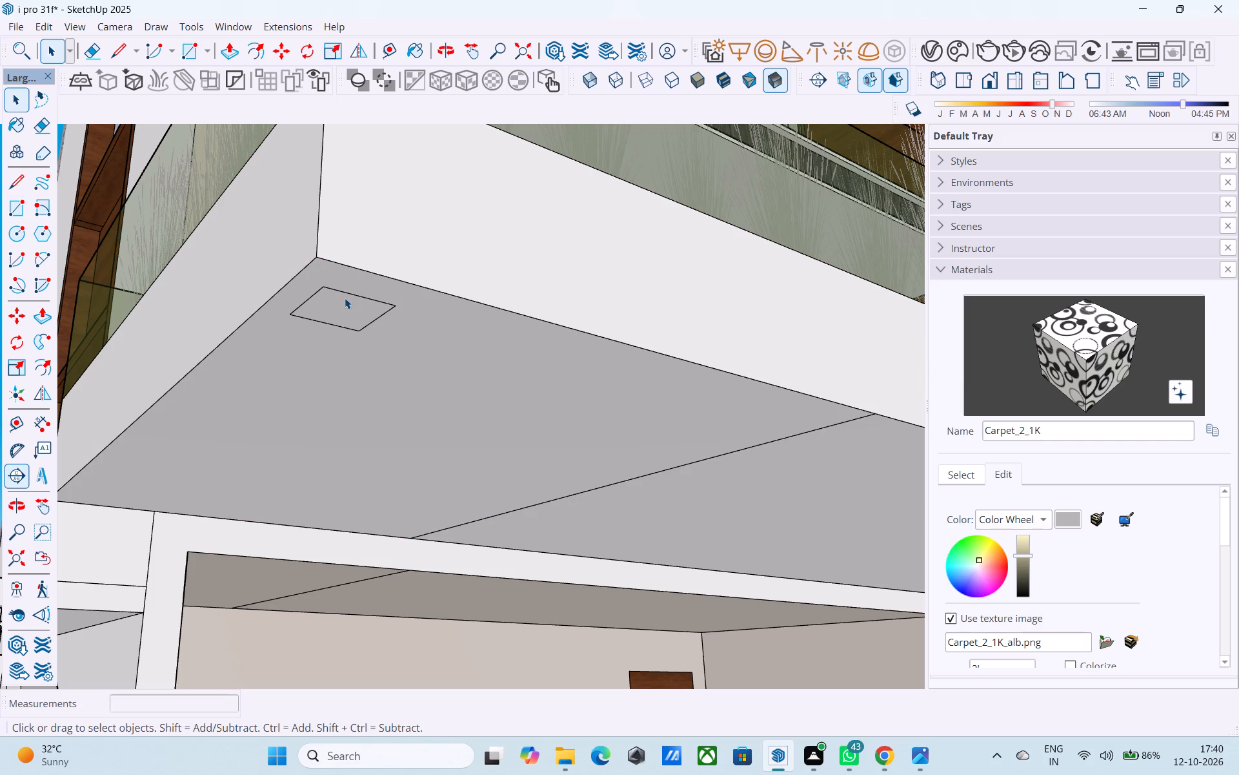
Push/Pull the 9" square down 9' 6" to the ground slab as a column supporting the terrace corner.
left_click(345, 298)
key("p")
left_click(344, 298)
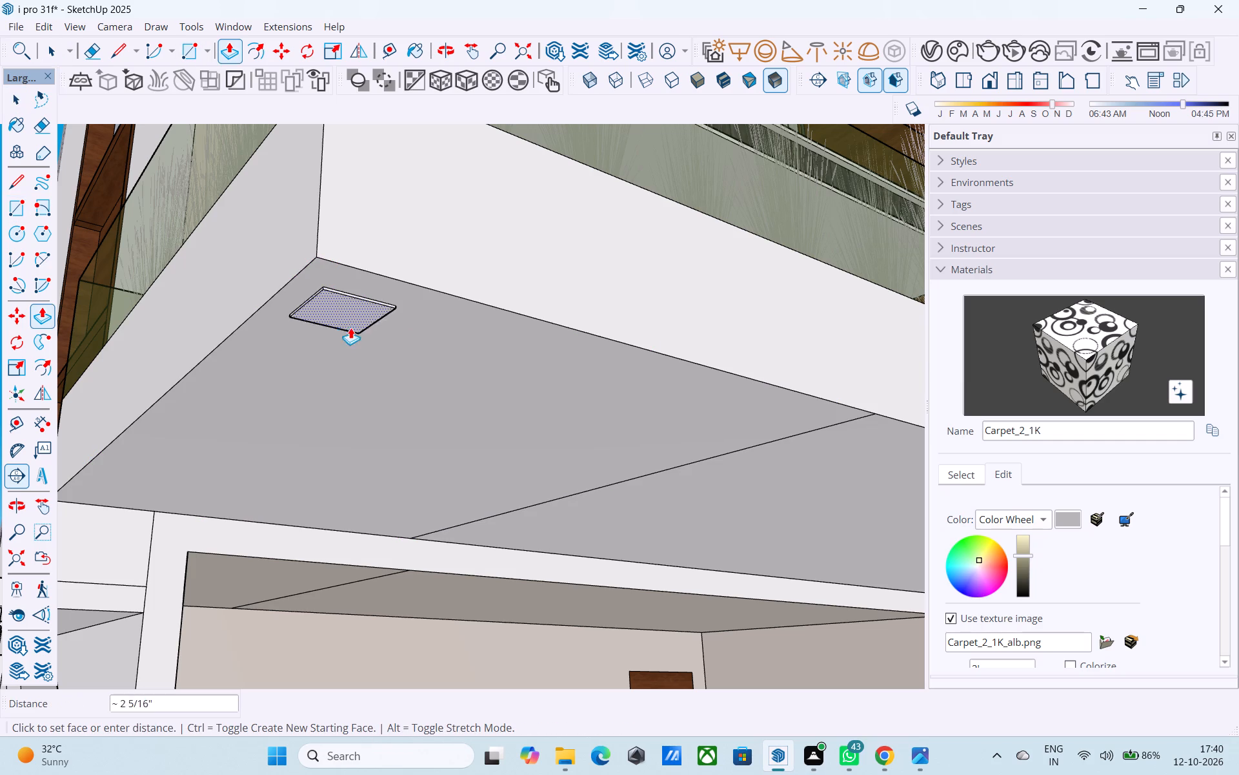
scroll(350, 331, "down", 16)
middle_click_drag(367, 380, 367, 418)
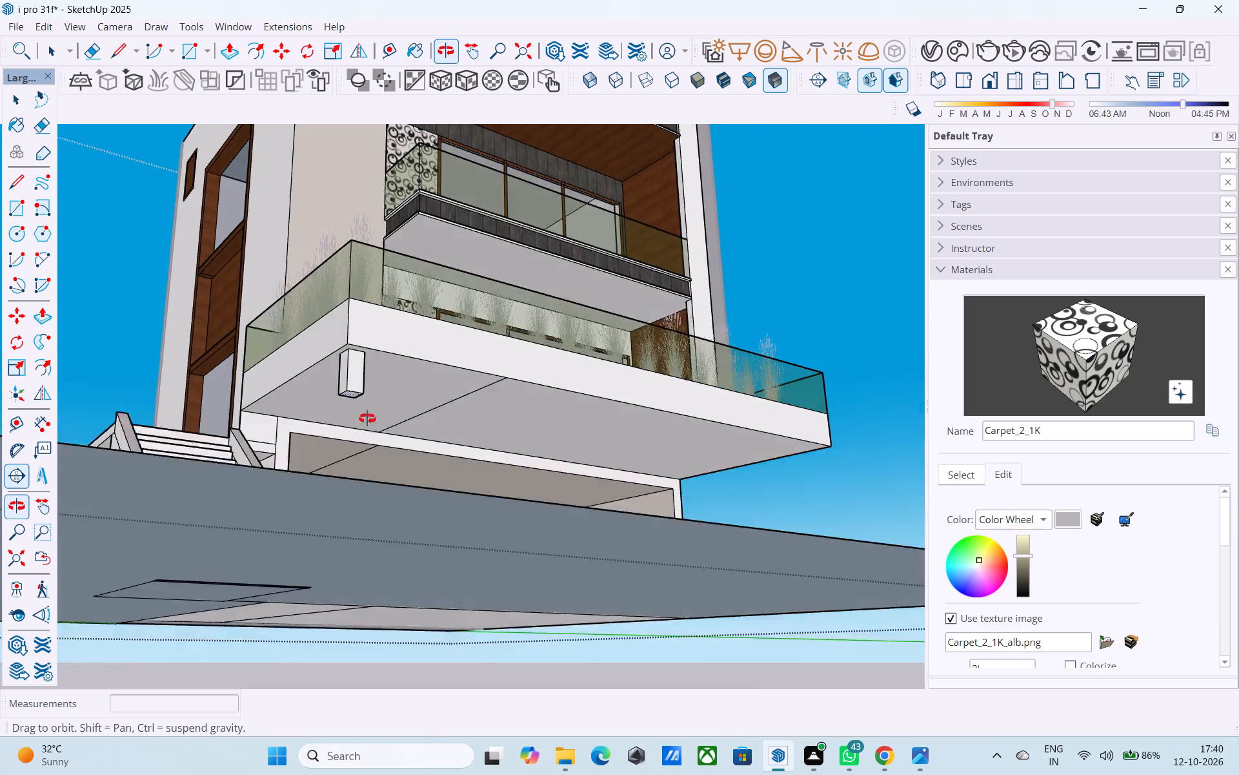
middle_click_drag(367, 418, 368, 542)
middle_click_drag(403, 615, 370, 446)
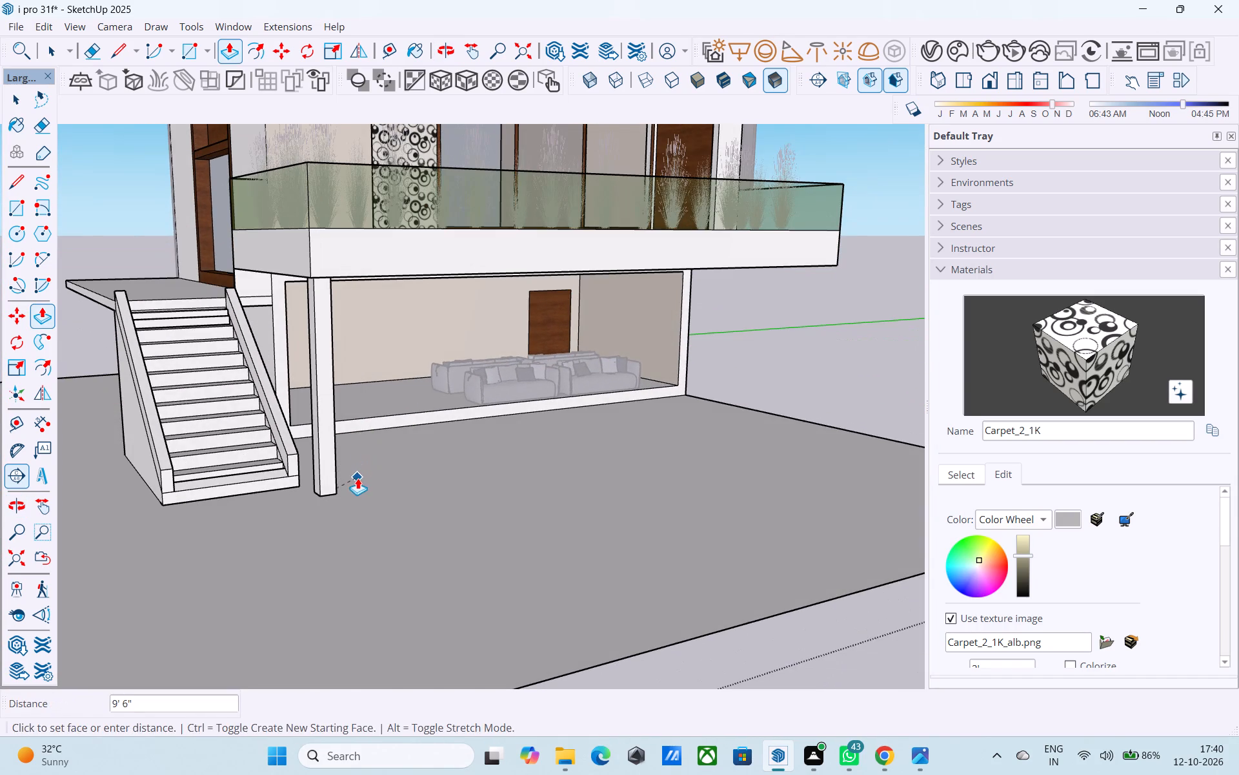
left_click(358, 478)
Copy the column's front face along the terrace's underside to the opposite front corner, about 30' 1 1/2" away.
middle_click_drag(499, 448, 575, 469)
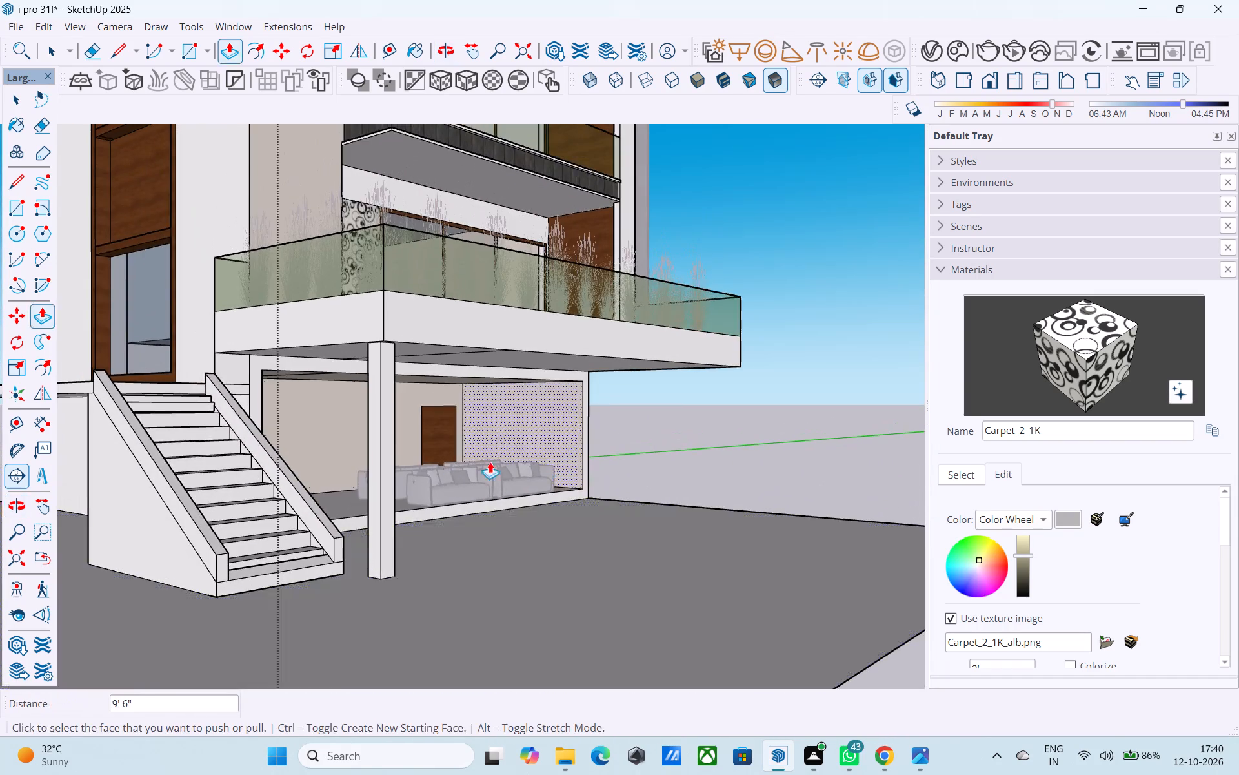
scroll(441, 450, "up", 4)
key("space")
left_click(277, 392)
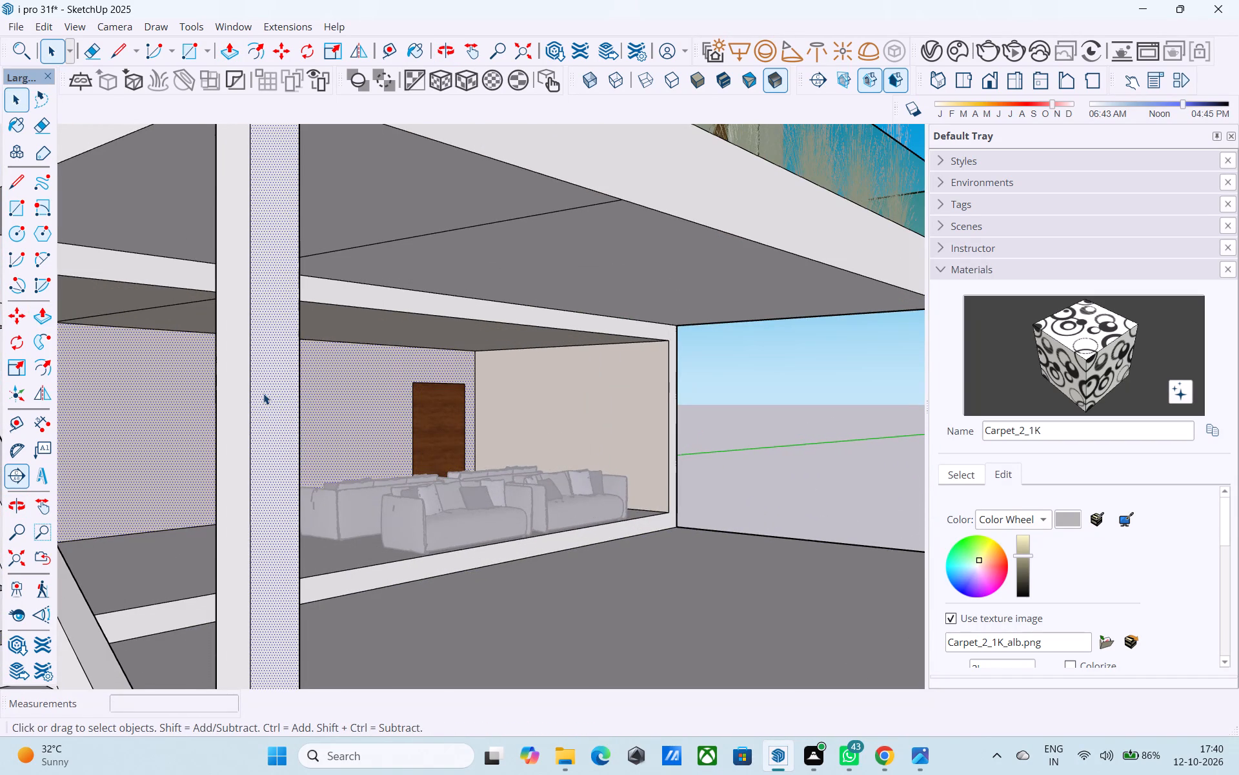
scroll(263, 393, "down", 4)
left_click(248, 358)
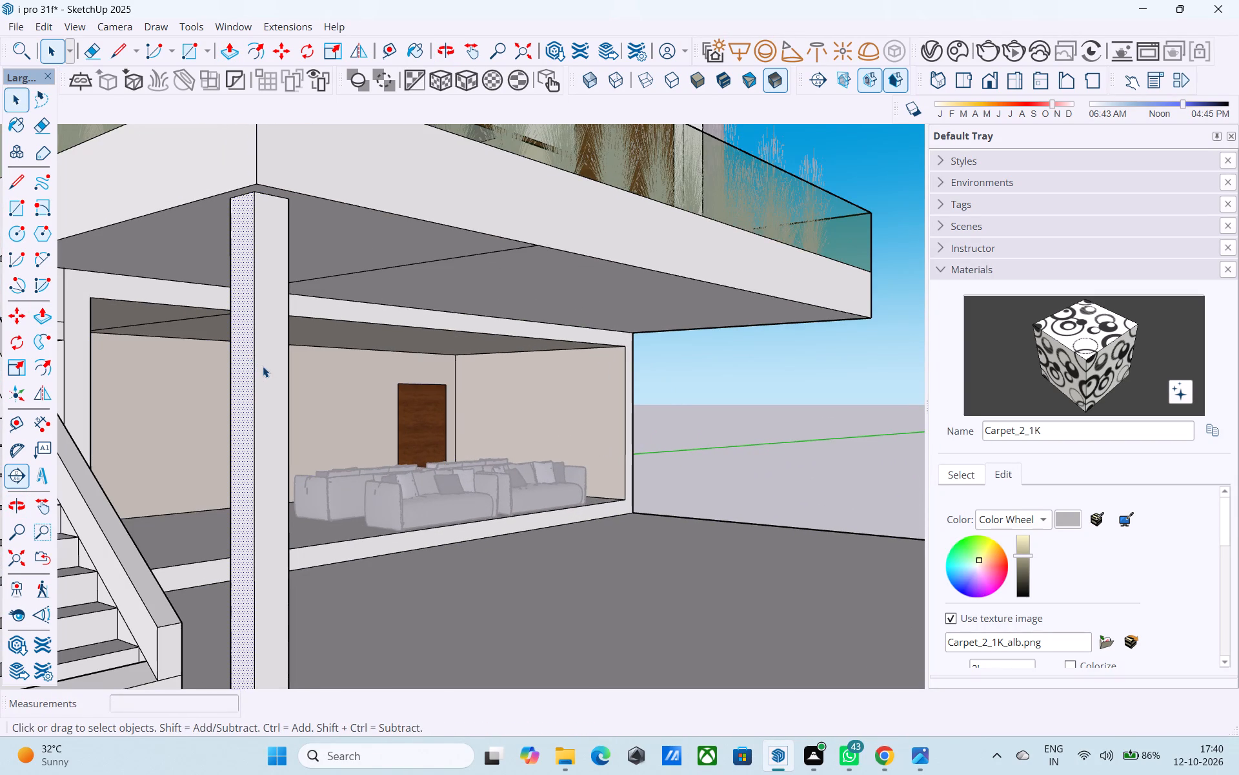
left_click(263, 366)
key("m")
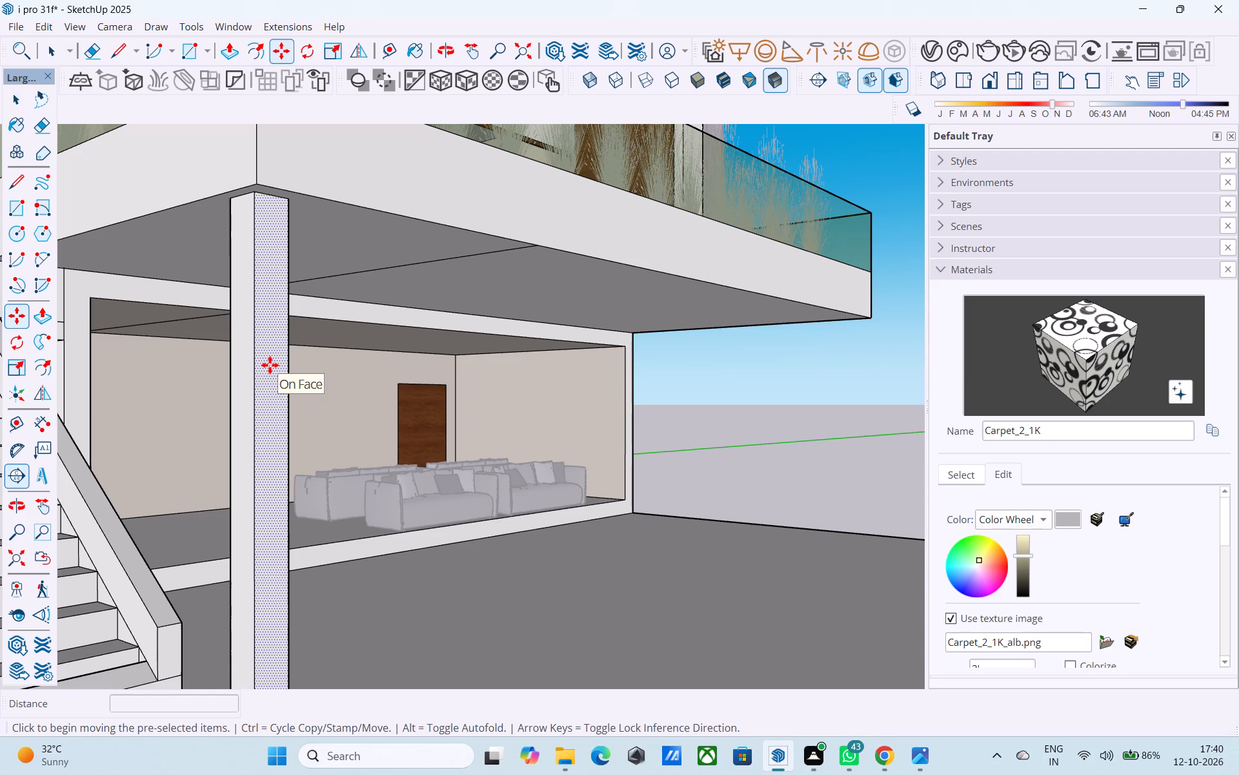
middle_click_drag(270, 358, 210, 353, "shift")
scroll(218, 285, "up", 2)
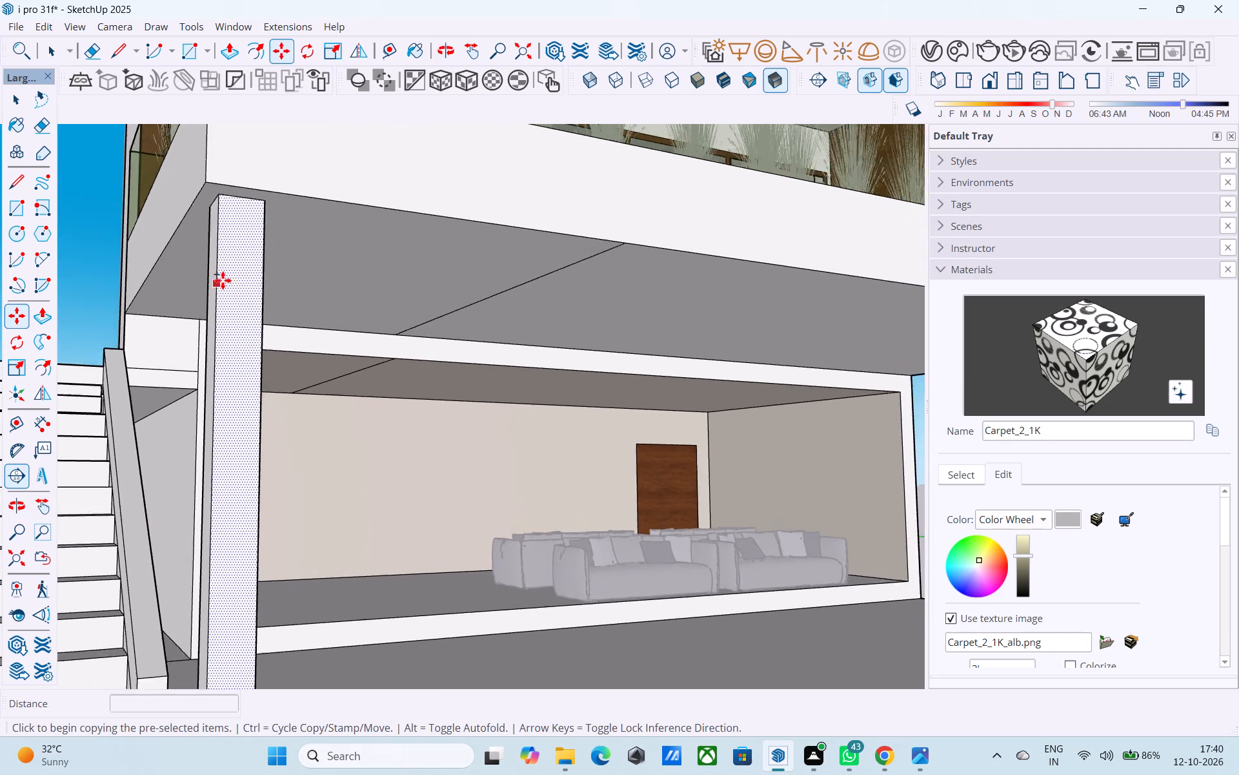
scroll(223, 280, "up", 2)
left_click(220, 183)
scroll(439, 260, "down", 4)
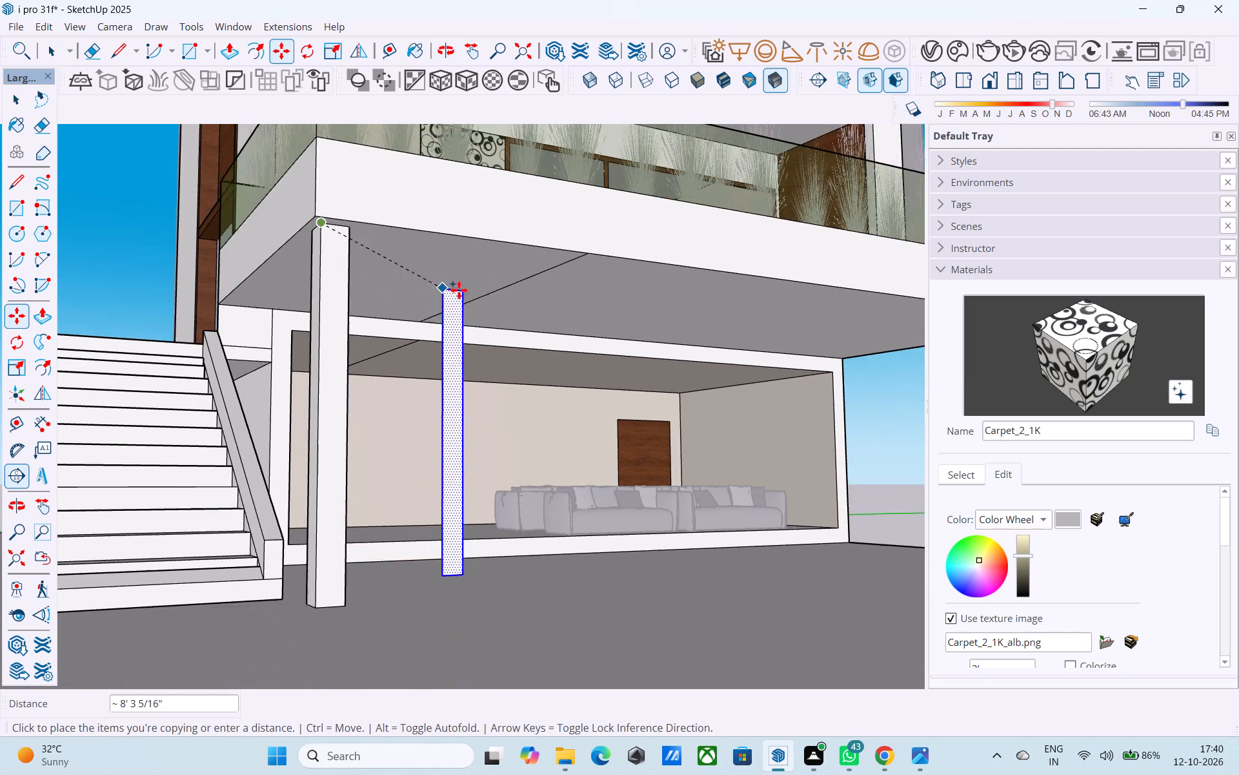
scroll(459, 290, "down", 2)
middle_click_drag(525, 313, 281, 310)
scroll(666, 327, "up", 4)
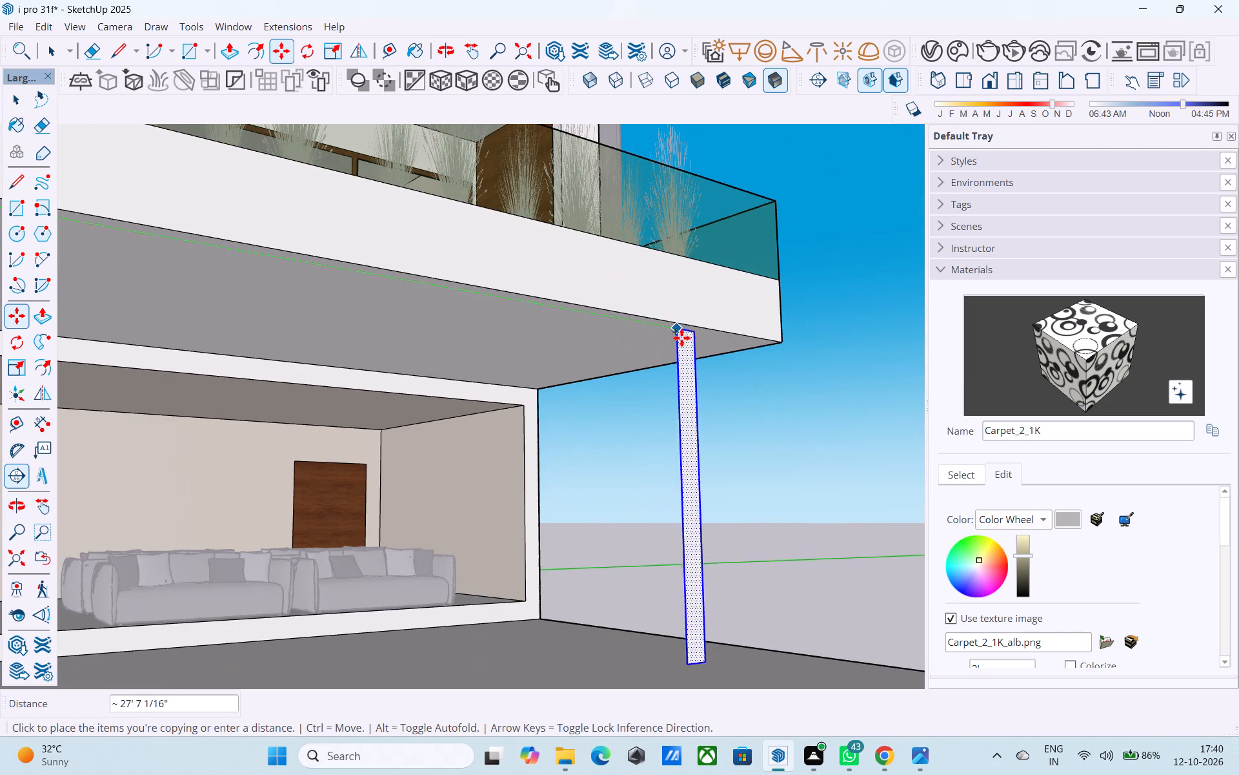
middle_click_drag(736, 337, 423, 296)
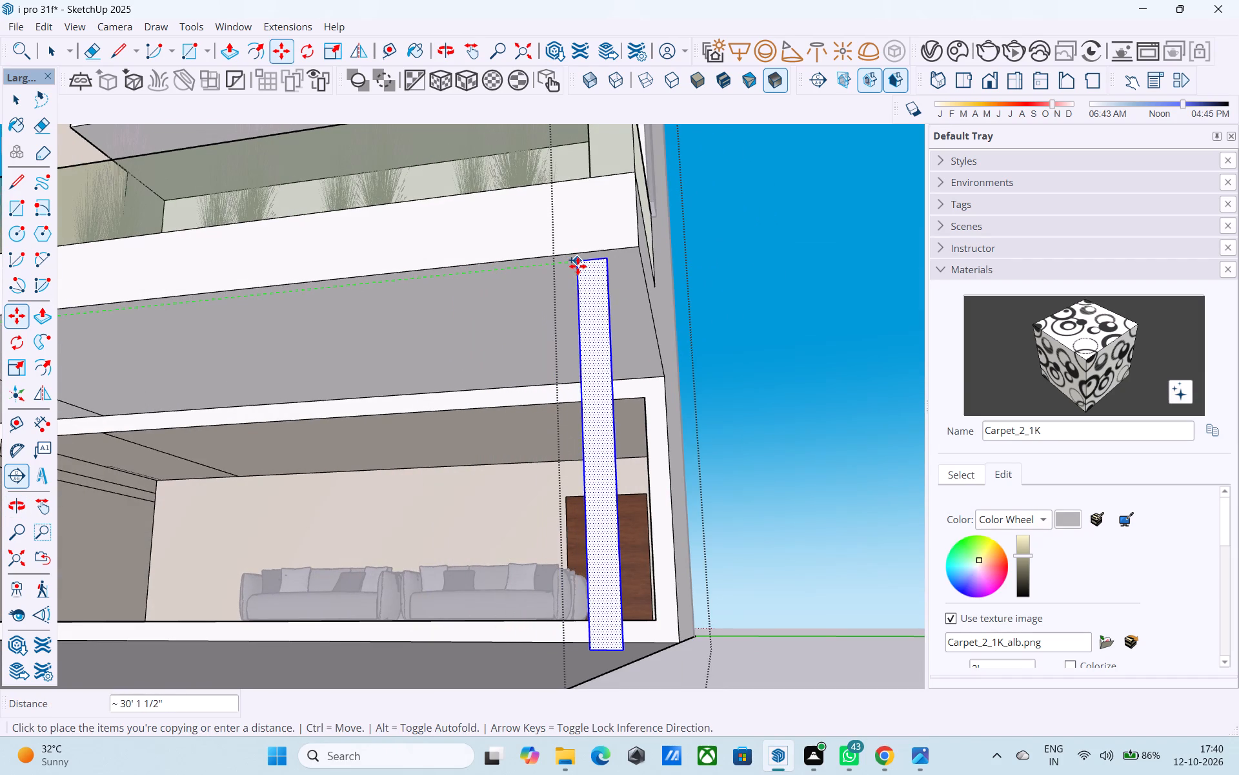
left_click(579, 265)
middle_click_drag(648, 303, 316, 377)
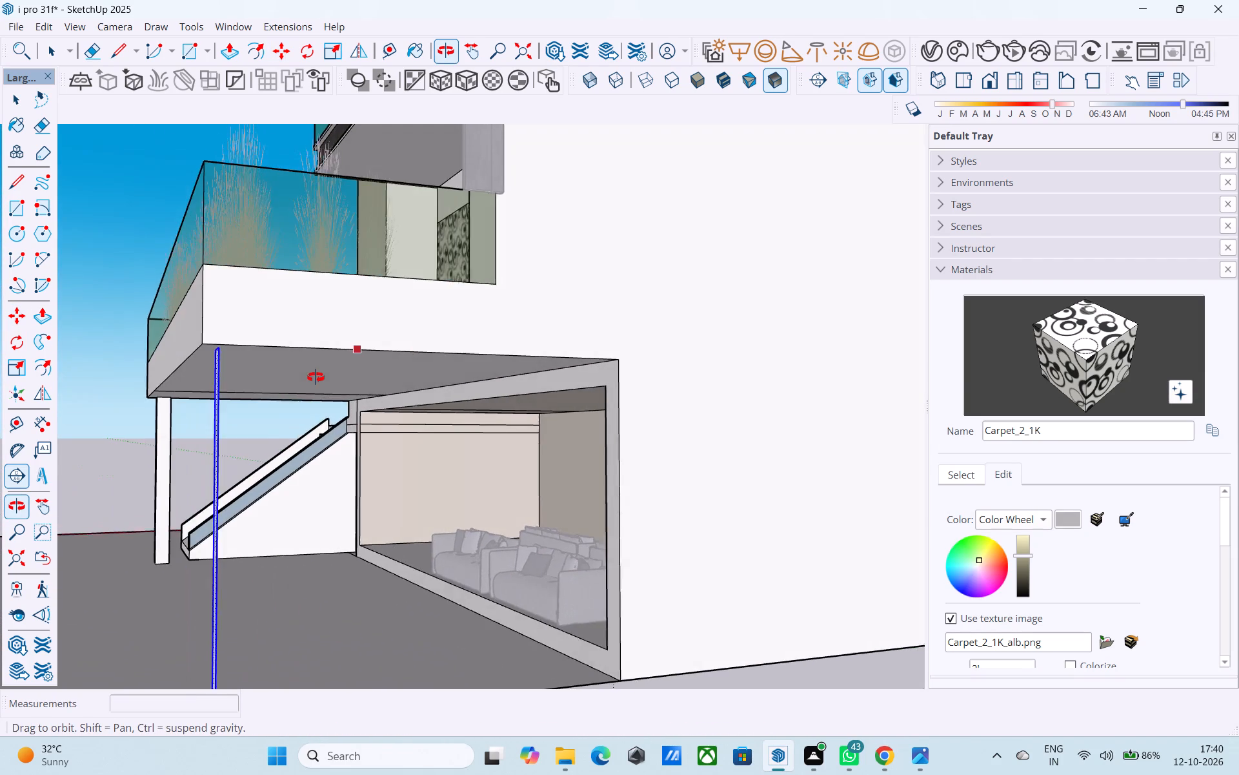
middle_click_drag(316, 377, 222, 391)
middle_click_drag(219, 393, 389, 390, "shift")
scroll(347, 404, "up", 4)
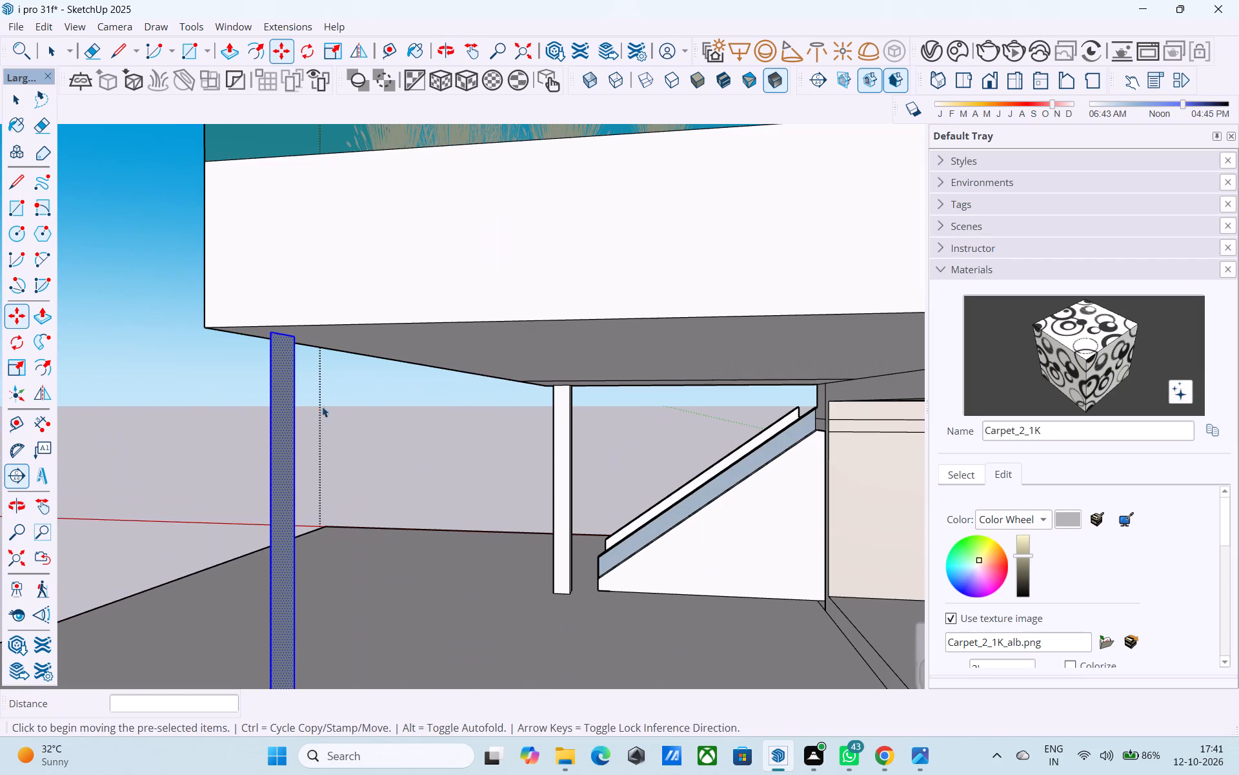
Push/Pull the copied face 9" to form the second column under the terrace's opposite front corner.
key("space")
left_click(274, 399)
left_click(281, 399)
key("p")
left_click(281, 398)
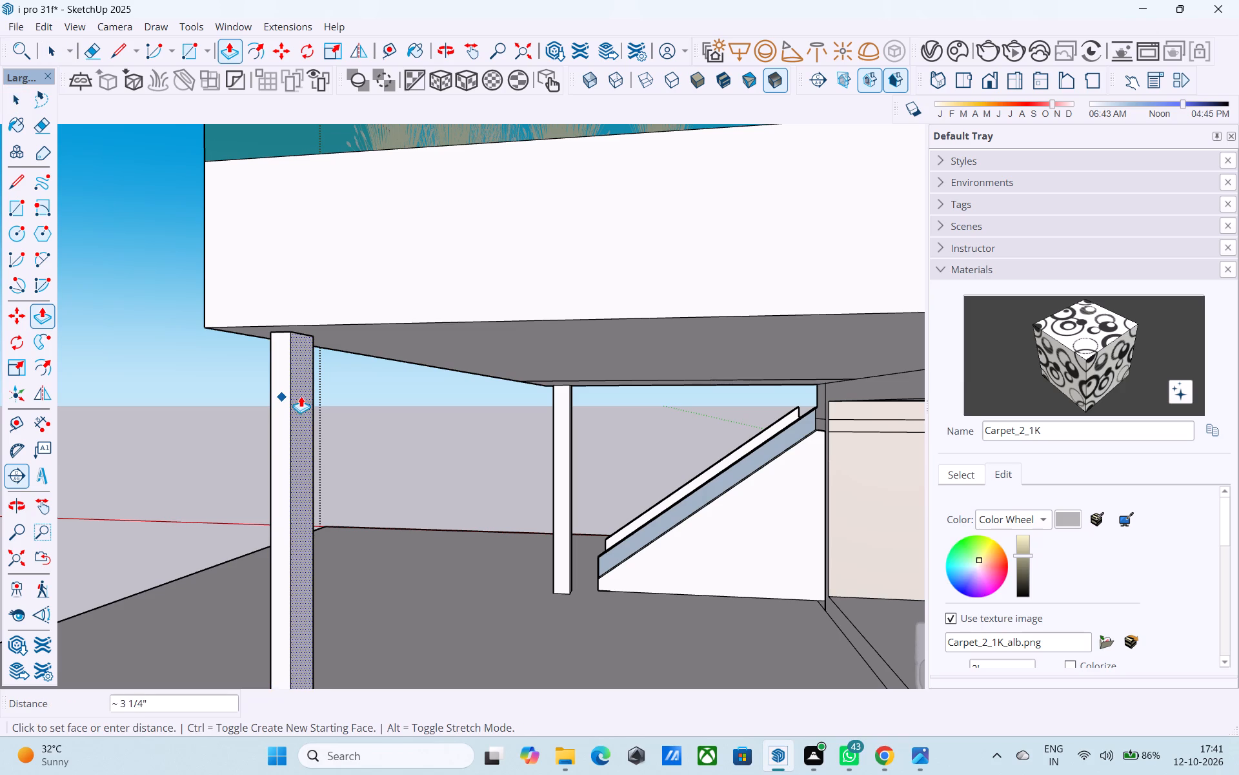
key("9")
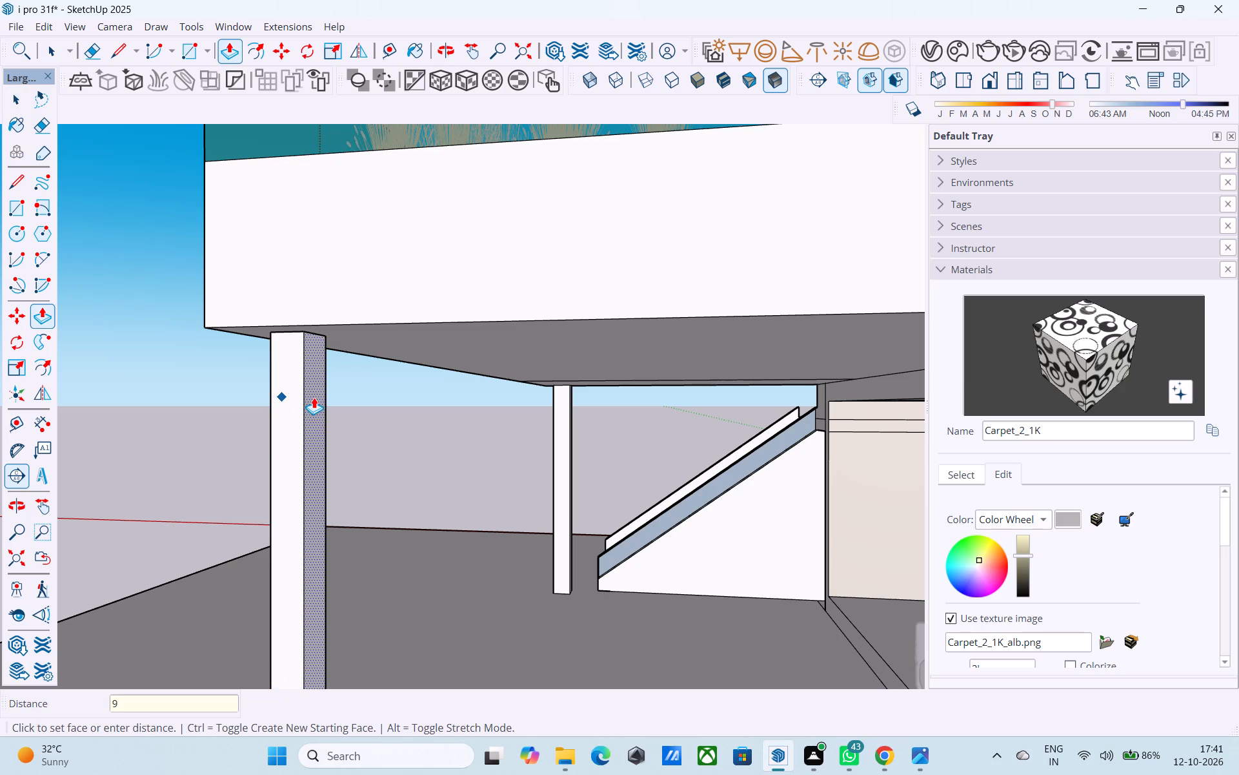
key("shift+quotedbl")
key("Return")
key("space")
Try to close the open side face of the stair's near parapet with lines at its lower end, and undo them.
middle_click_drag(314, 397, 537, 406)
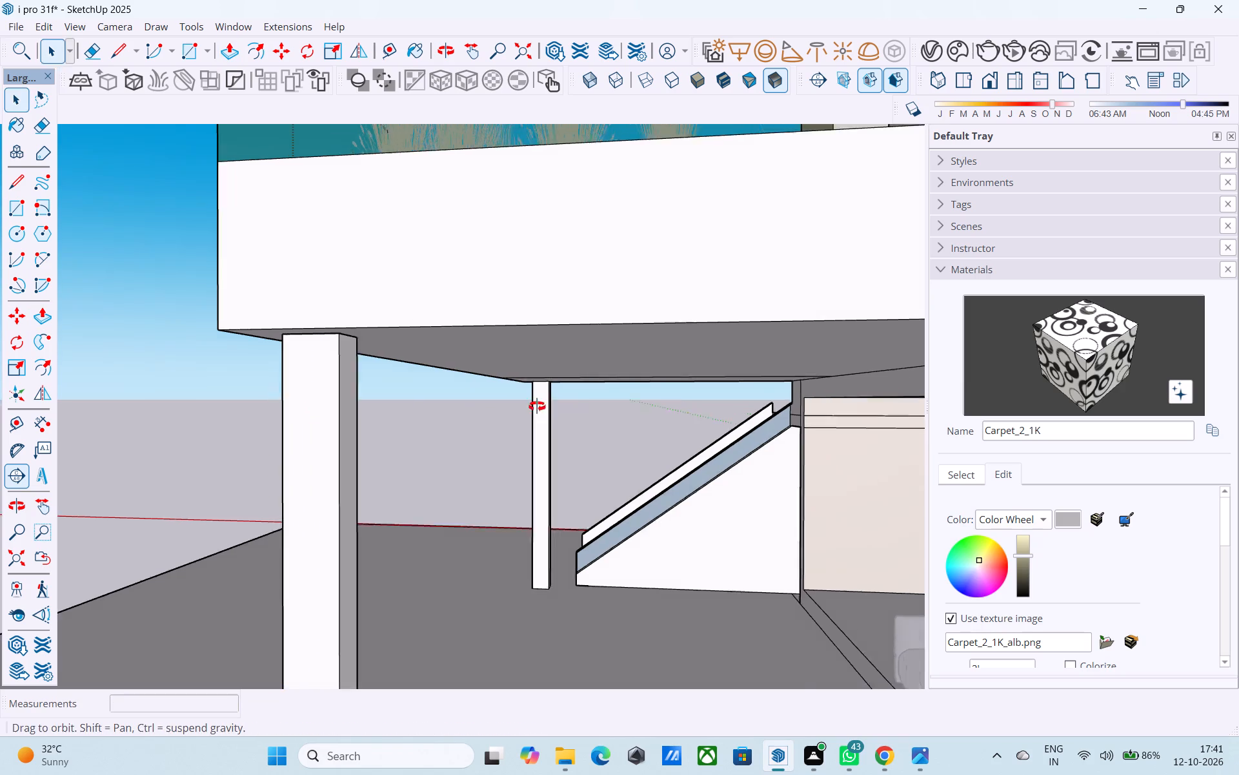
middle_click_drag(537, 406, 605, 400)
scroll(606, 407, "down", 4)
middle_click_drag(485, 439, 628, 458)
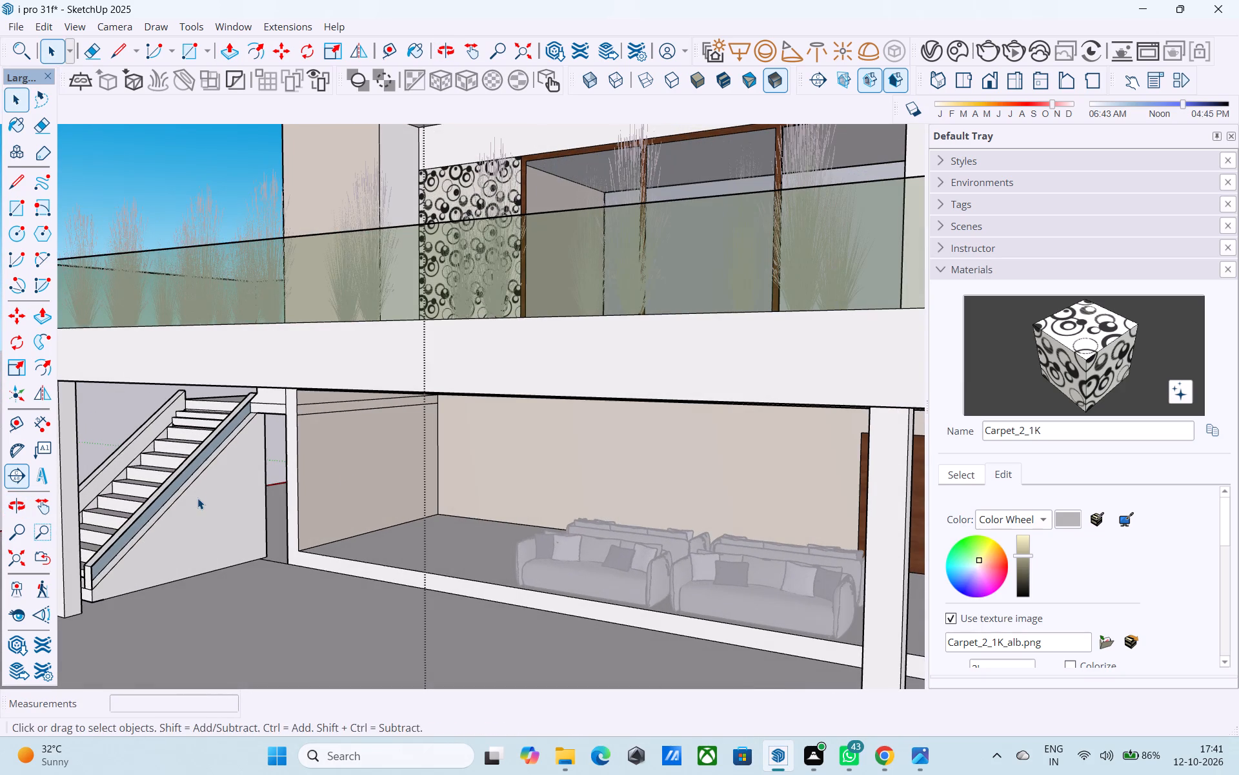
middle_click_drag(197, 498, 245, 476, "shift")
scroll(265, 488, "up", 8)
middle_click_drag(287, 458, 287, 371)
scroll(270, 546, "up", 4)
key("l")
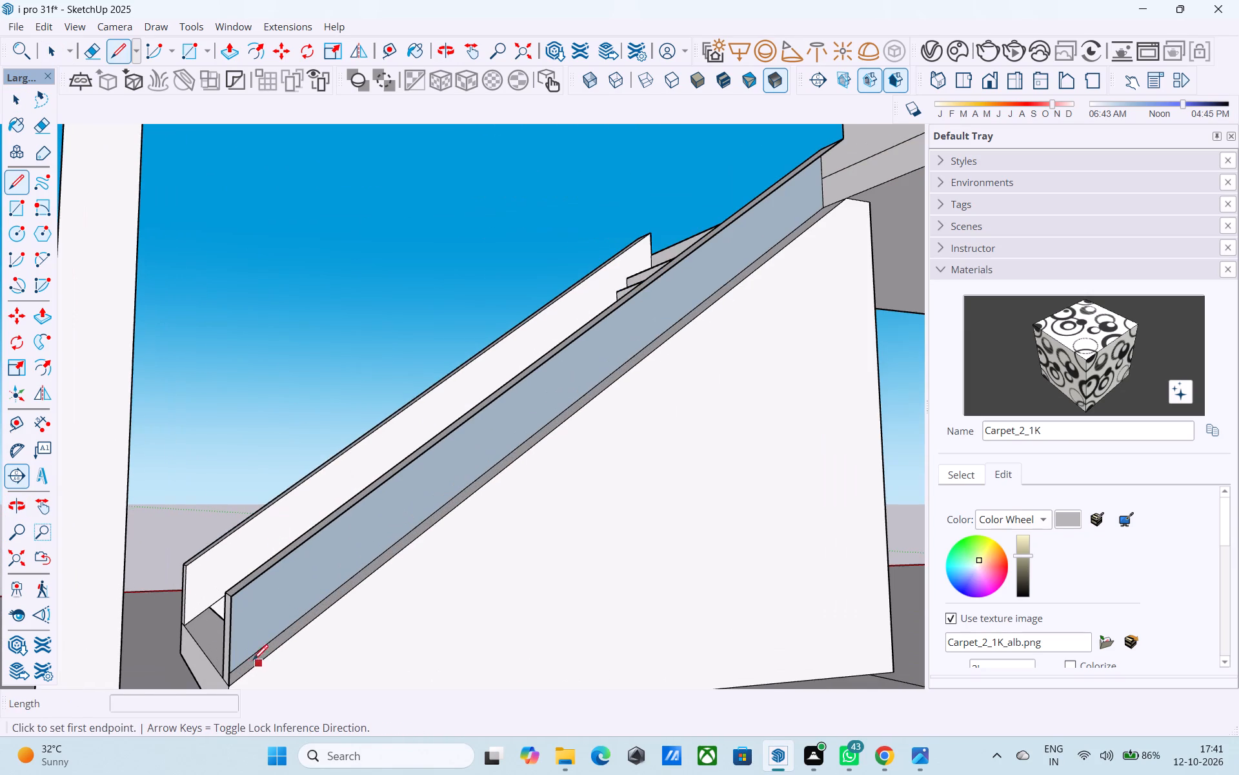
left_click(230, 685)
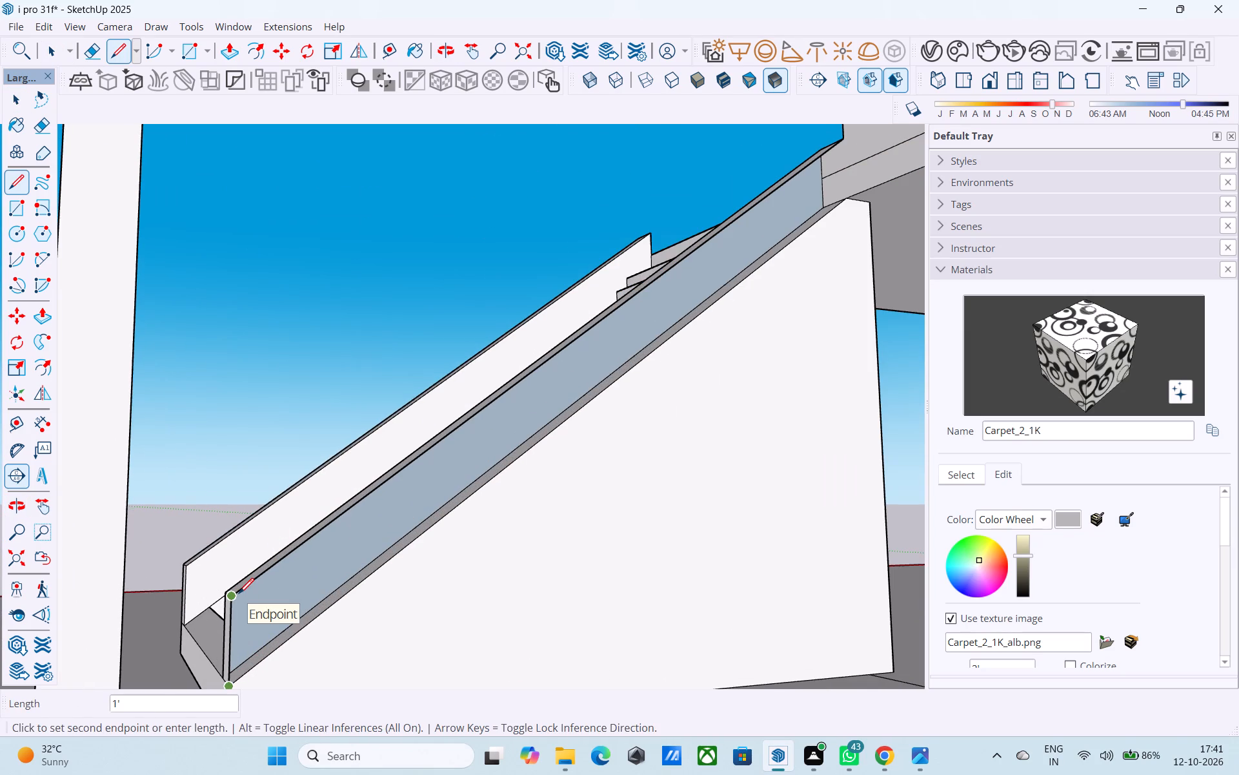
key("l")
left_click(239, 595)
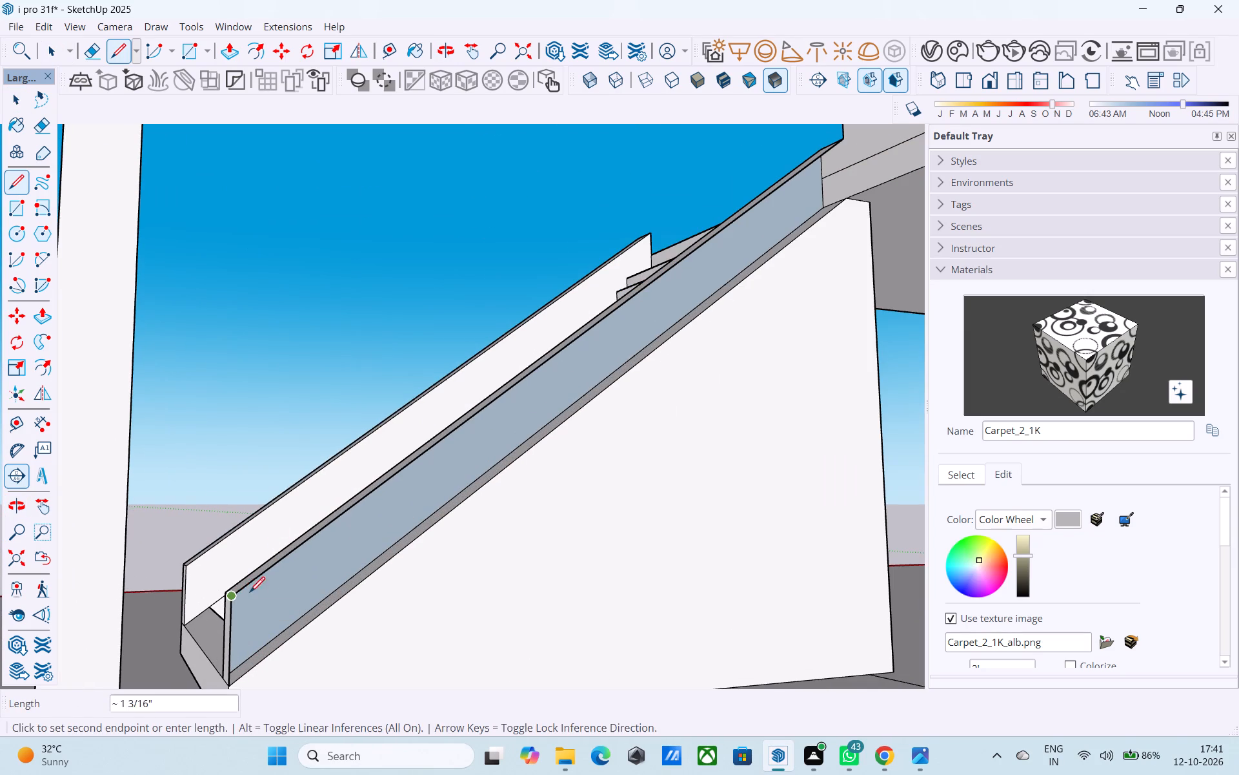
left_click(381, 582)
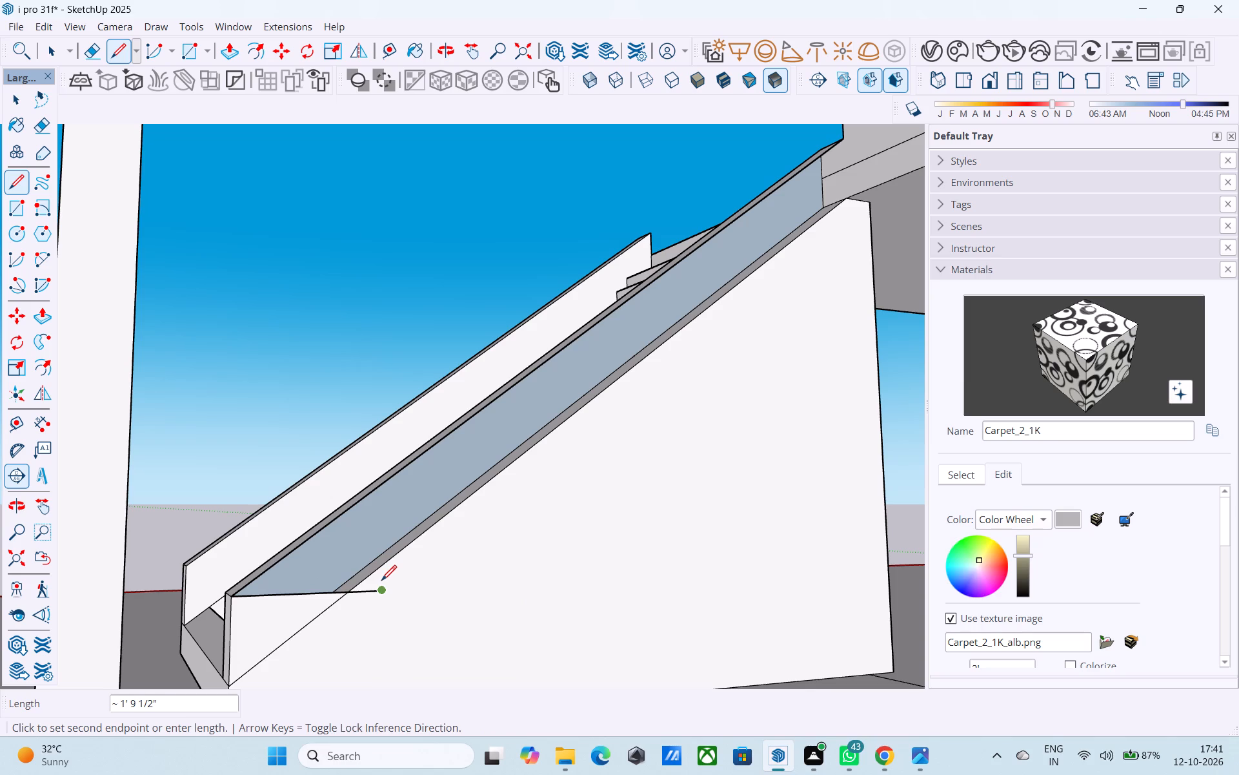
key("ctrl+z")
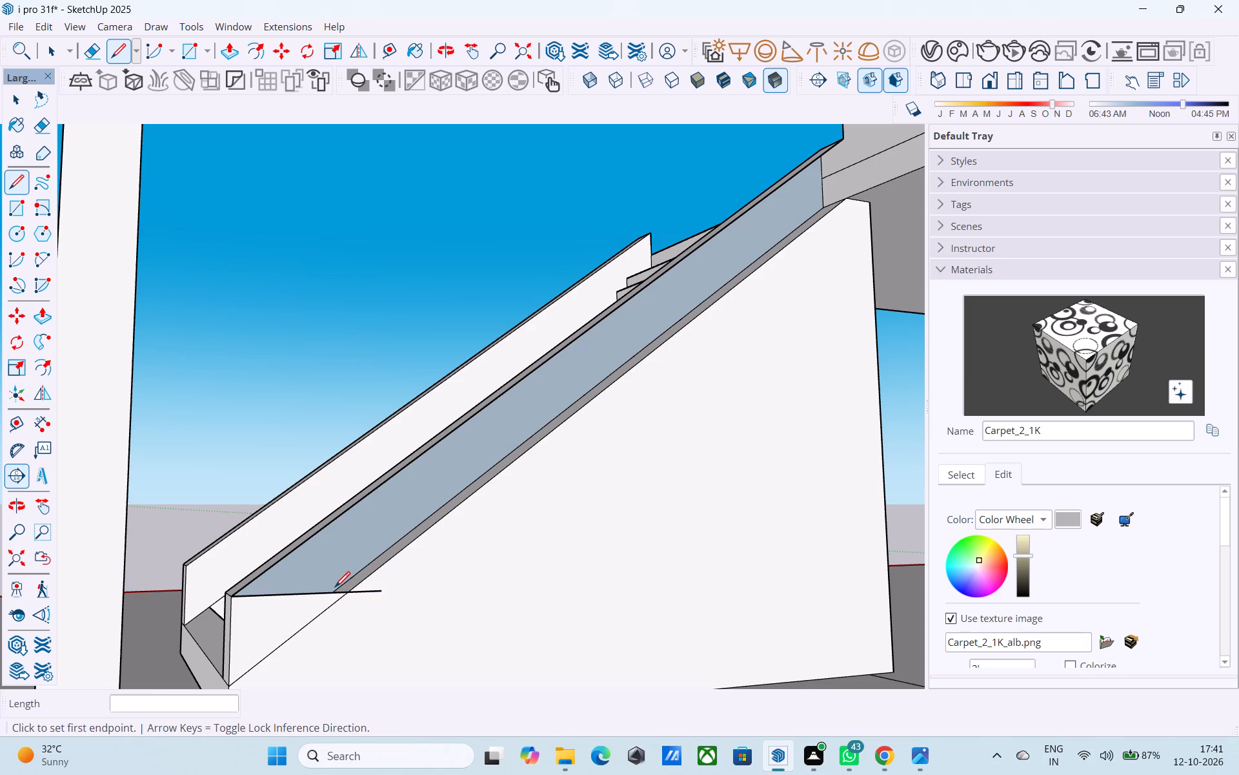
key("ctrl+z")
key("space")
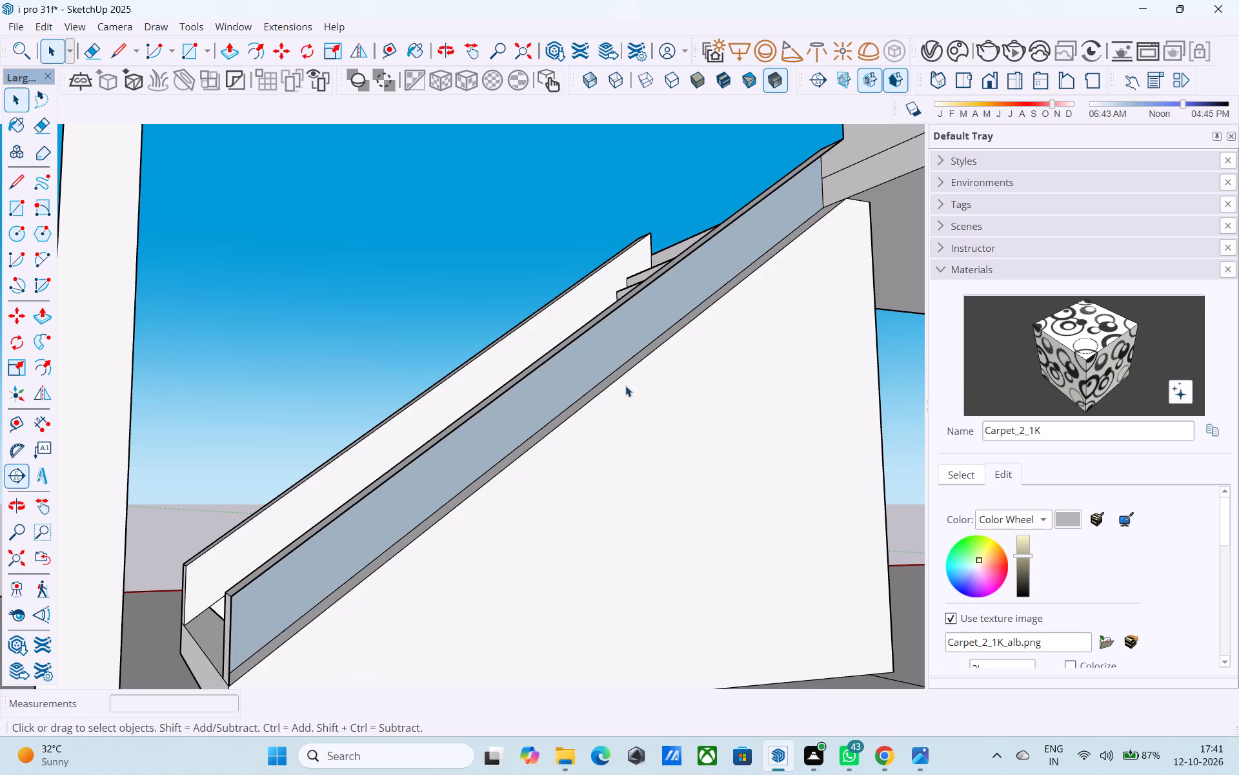
Close the stair parapet's outer side face with 1' vertical edges near its upper end, and erase the surplus edges.
scroll(805, 187, "up", 3)
scroll(805, 186, "down", 4)
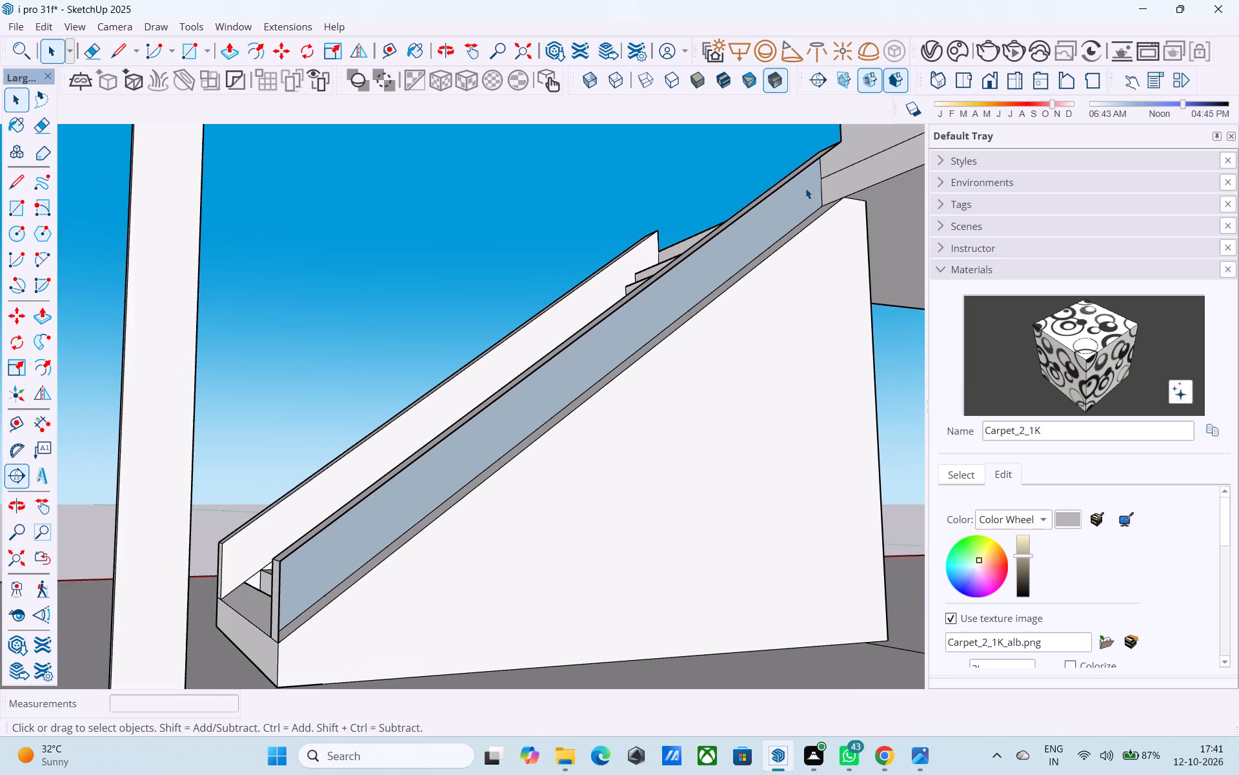
key("l")
left_click(817, 226)
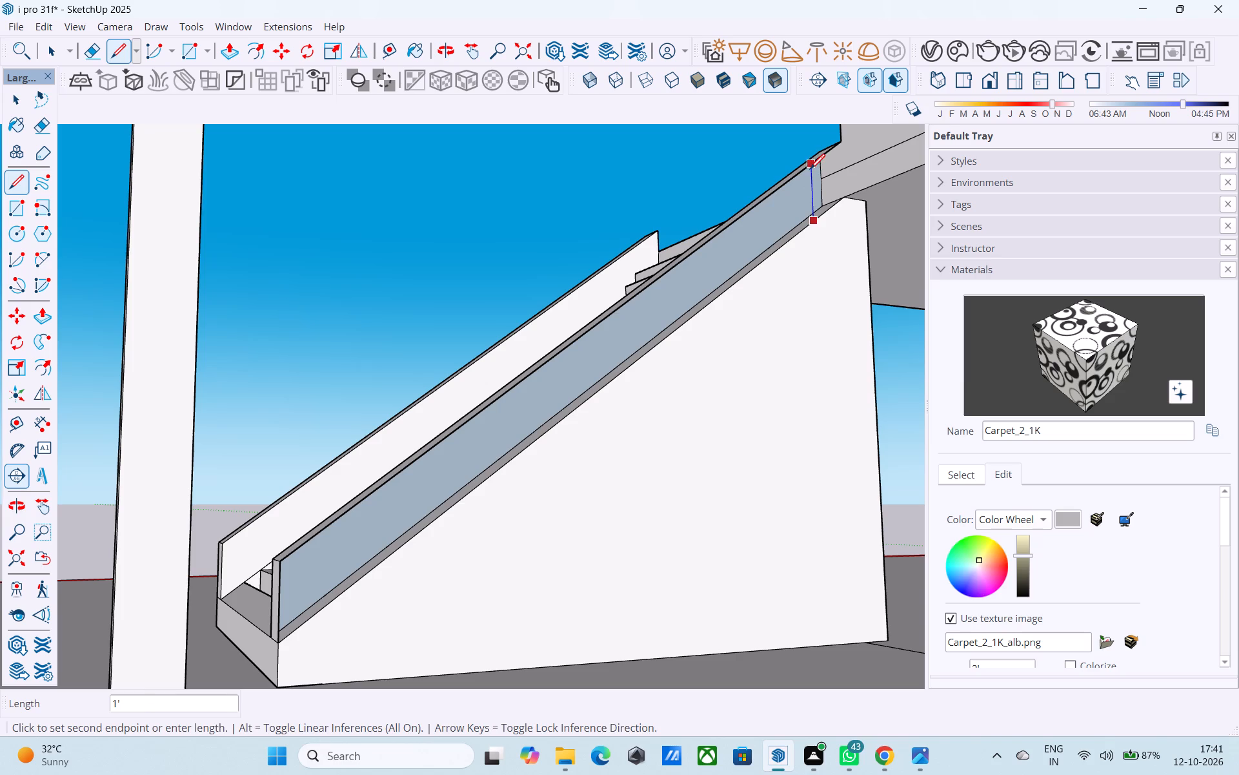
left_click(810, 169)
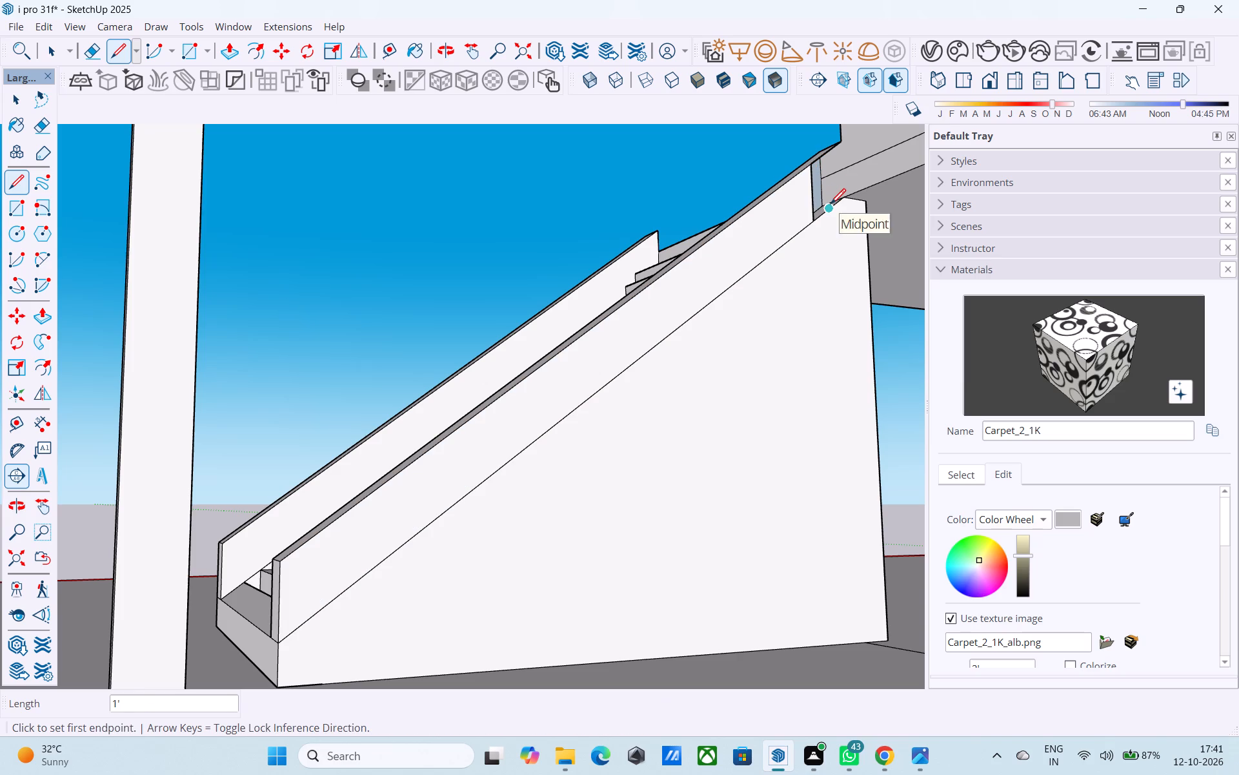
left_click(831, 205)
left_click(834, 153)
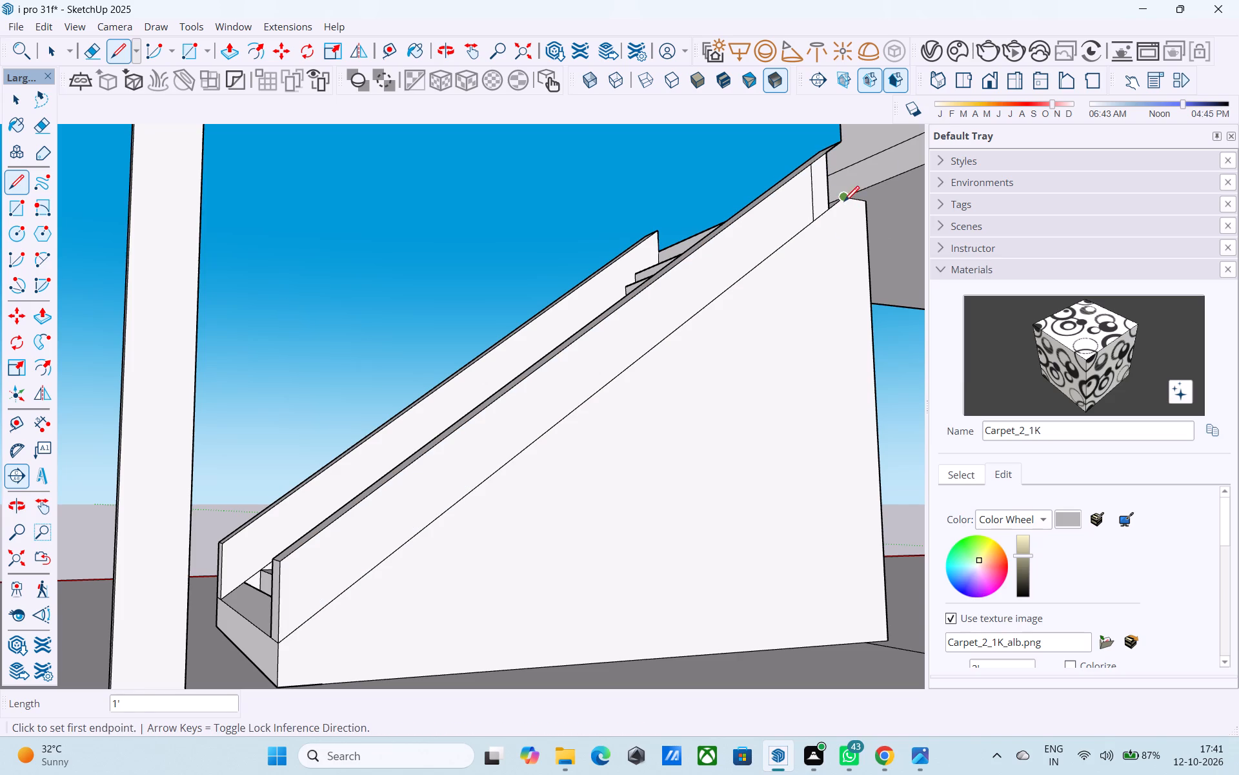
left_click(844, 203)
left_click(841, 143)
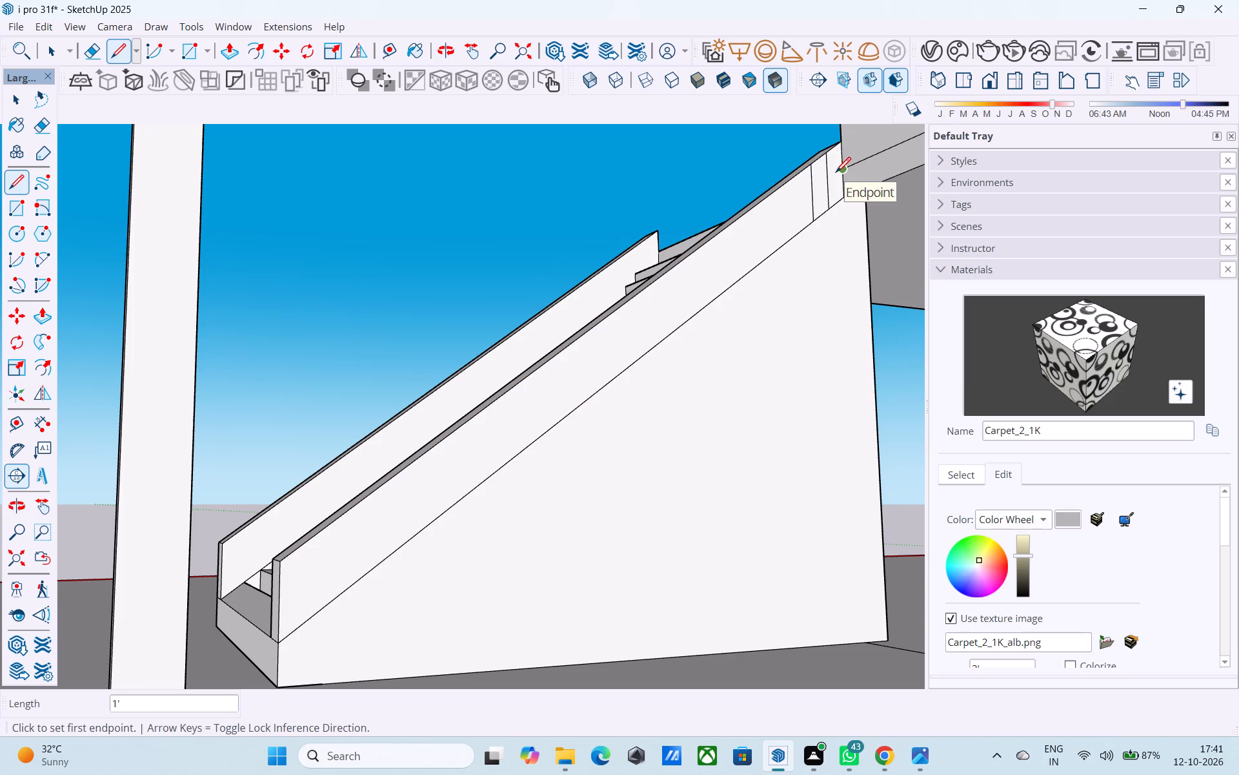
key("e")
left_click_drag(836, 174, 803, 193)
Save the model with the stair parapet and terrace columns completed.
scroll(730, 256, "down", 1)
middle_click_drag(700, 286, 1002, 320)
middle_click_drag(631, 344, 857, 355)
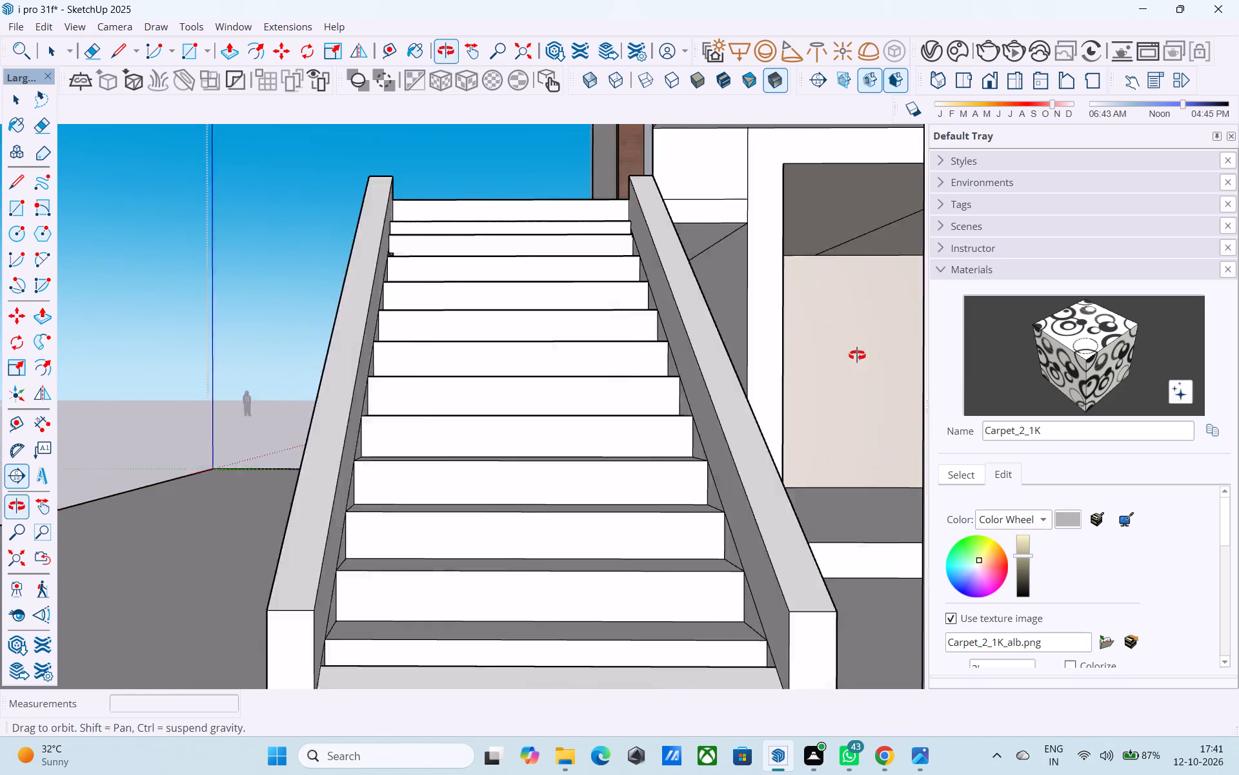
middle_click_drag(857, 355, 860, 359)
scroll(627, 363, "down", 10)
middle_click_drag(564, 389, 738, 597)
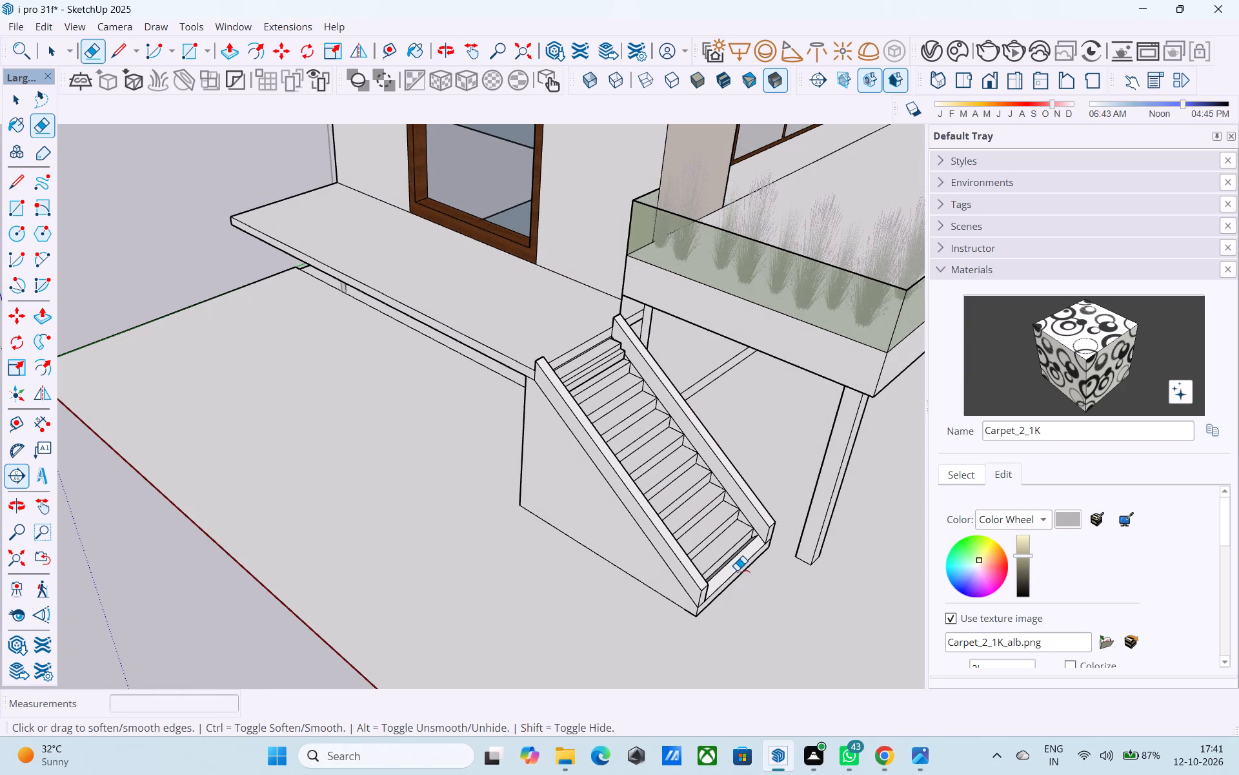
key("ctrl+s")
key("space")
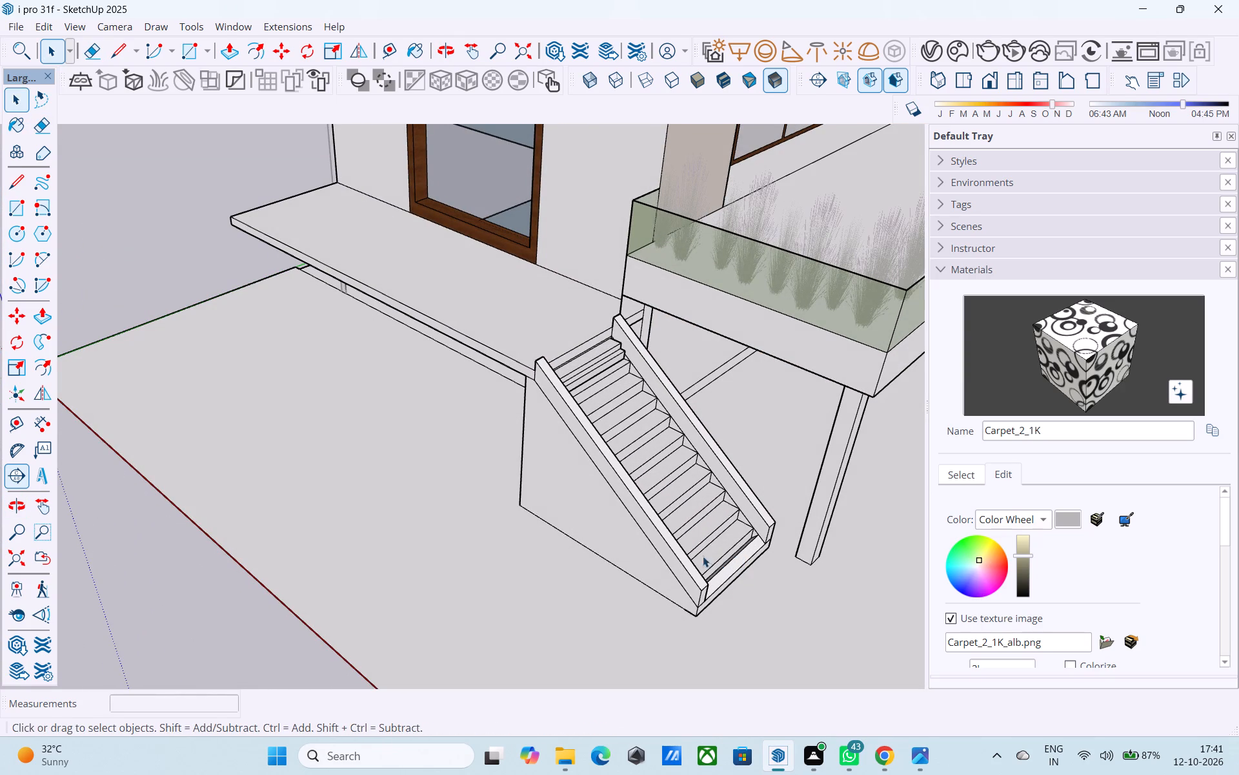
Examine the whole house from above and from the front stair side, down to the ground floor.
scroll(681, 552, "down", 12)
middle_click_drag(519, 517, 394, 482)
scroll(374, 465, "down", 5)
left_click(250, 408)
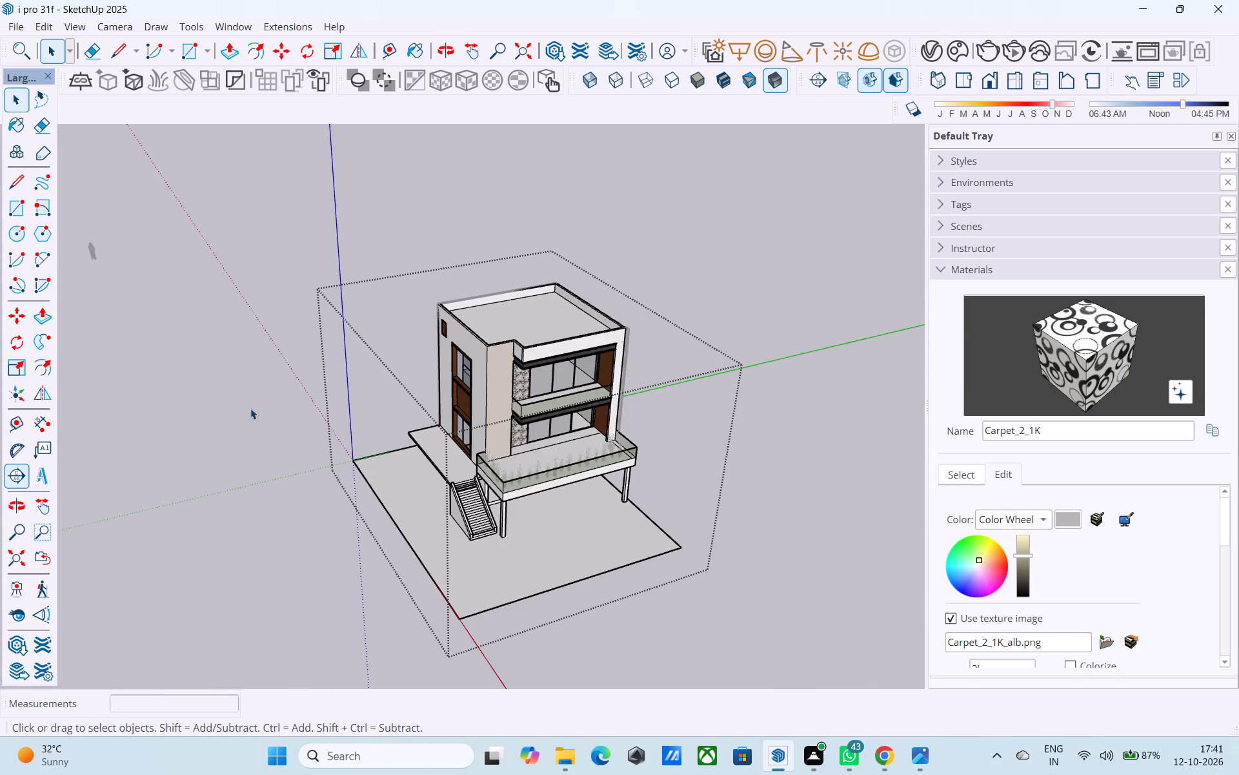
middle_click_drag(461, 427, 480, 238)
scroll(507, 353, "up", 4)
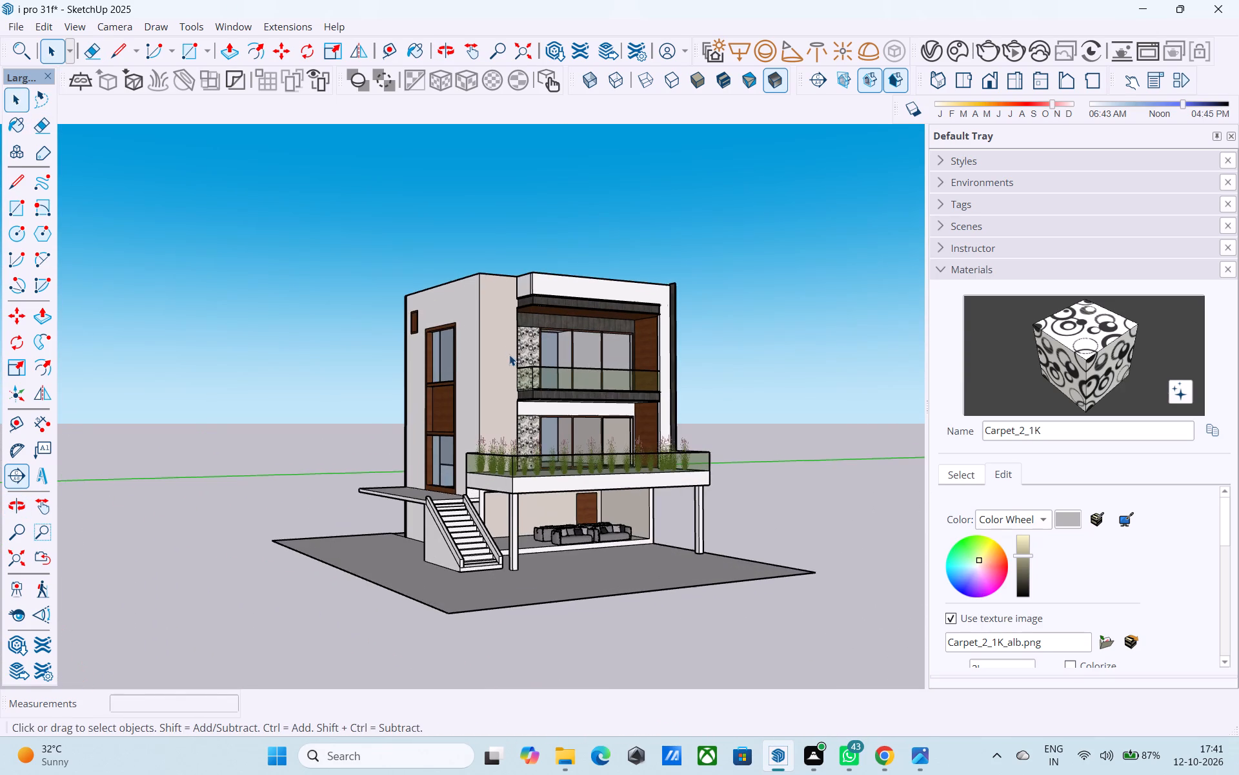
middle_click_drag(502, 376, 555, 387)
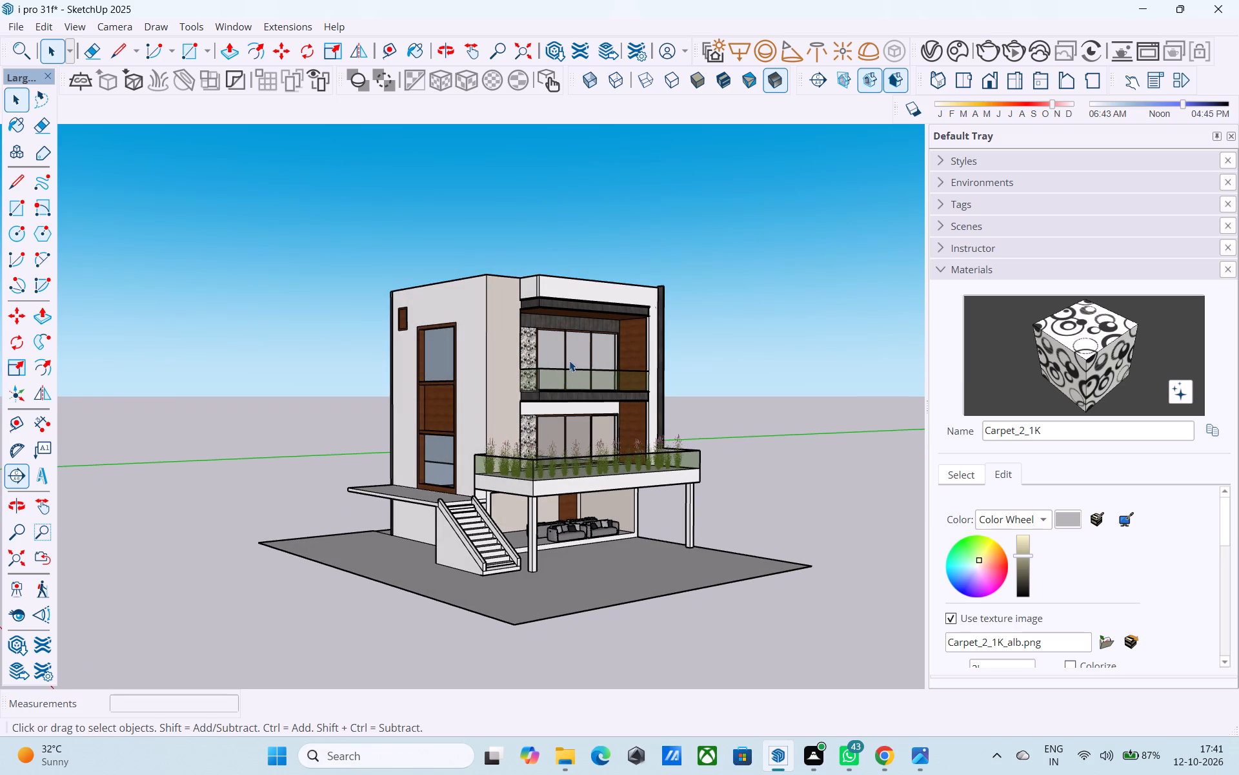
scroll(569, 360, "up", 4)
scroll(569, 360, "down", 5)
scroll(612, 502, "up", 1)
middle_click_drag(607, 504, 583, 488)
scroll(569, 544, "up", 3)
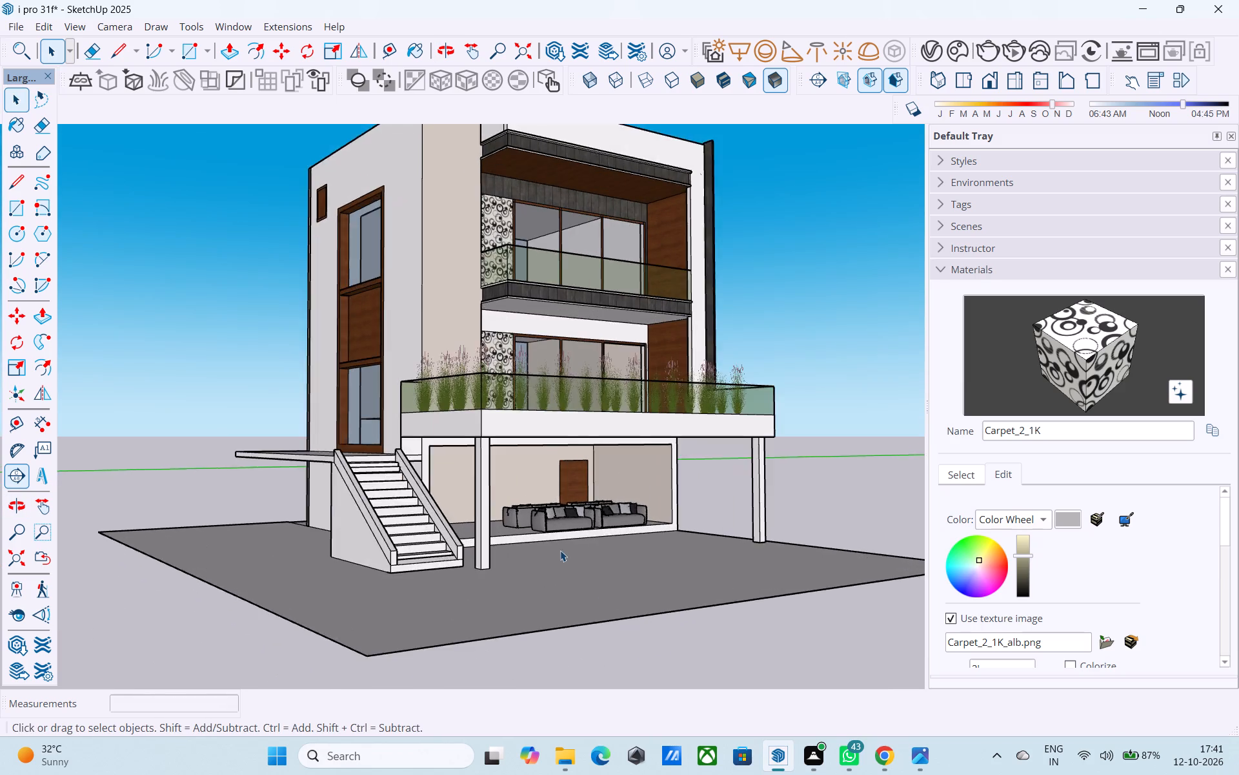
Paint the front sofa nearest the stairs with the model's tan ThomThom - Beard1 material.
scroll(560, 550, "up", 7)
left_click(540, 514)
scroll(538, 510, "up", 4)
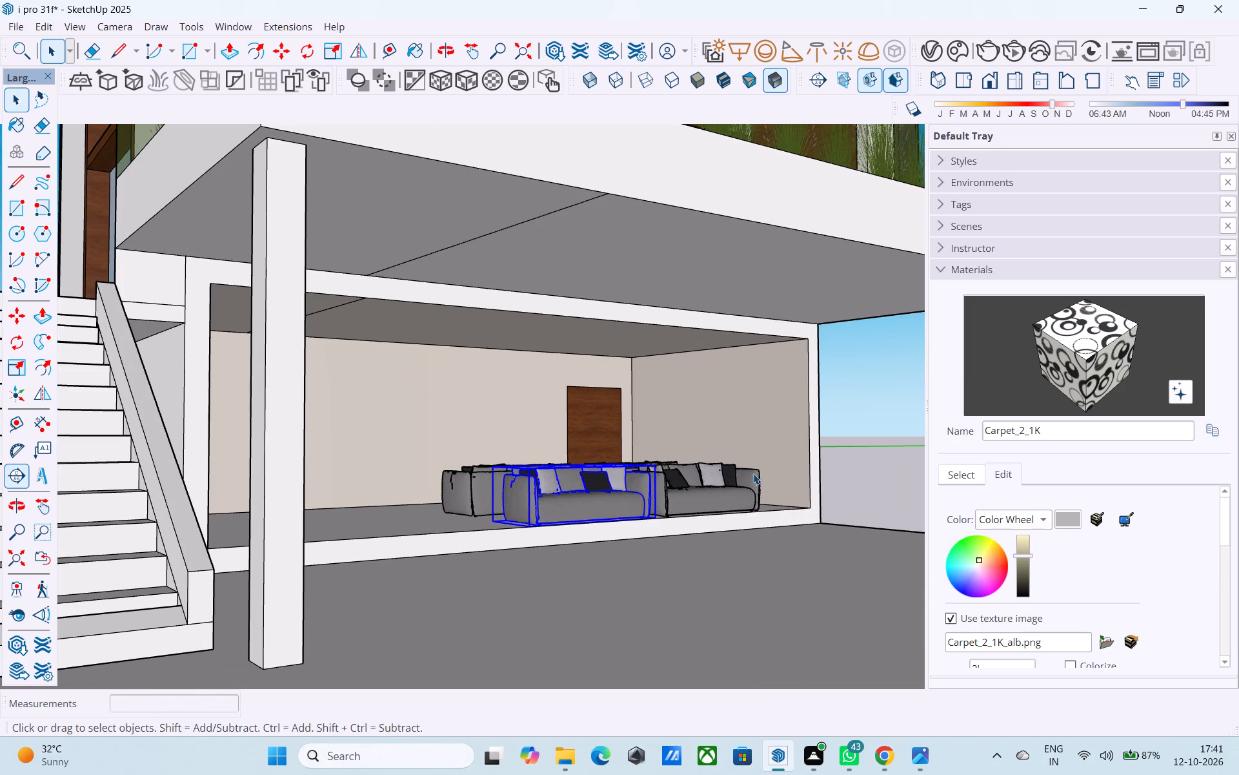
left_click(980, 559)
left_click(956, 480)
left_click(1017, 501)
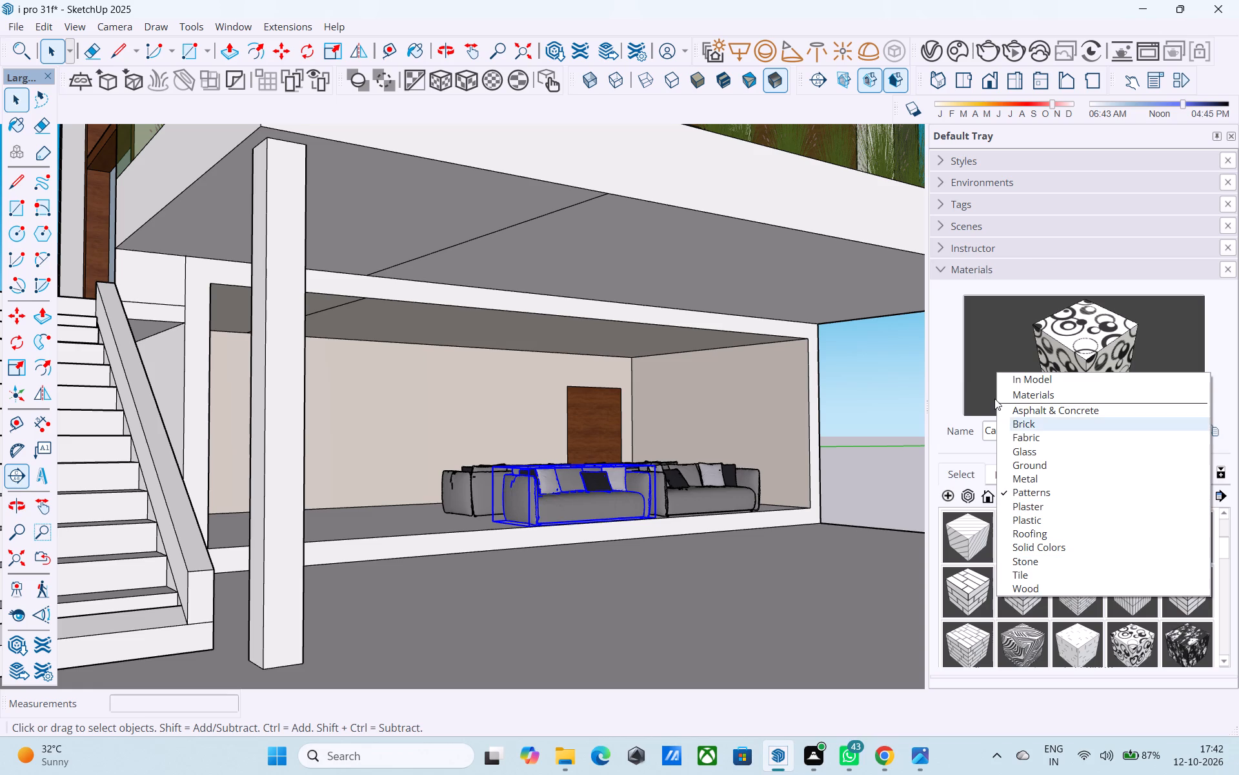
left_click(1011, 374)
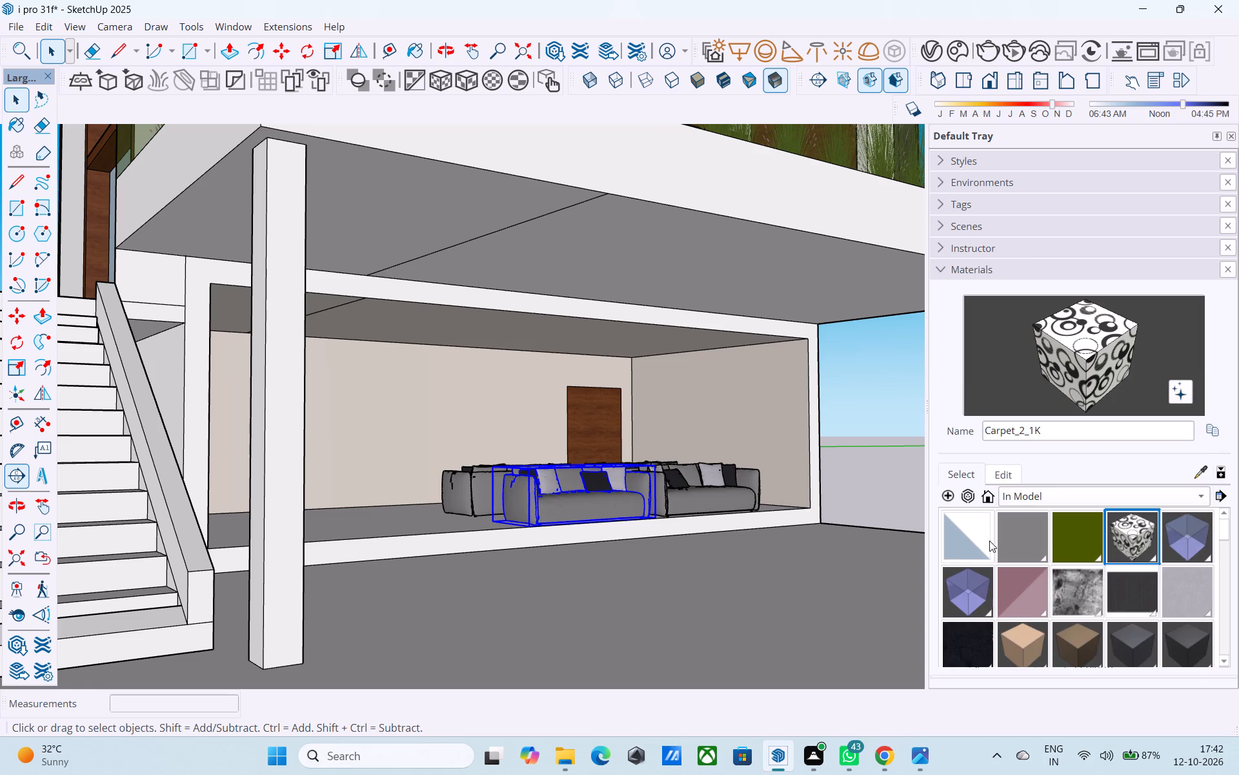
scroll(994, 544, "down", 1)
left_click(1023, 637)
scroll(657, 512, "up", 6)
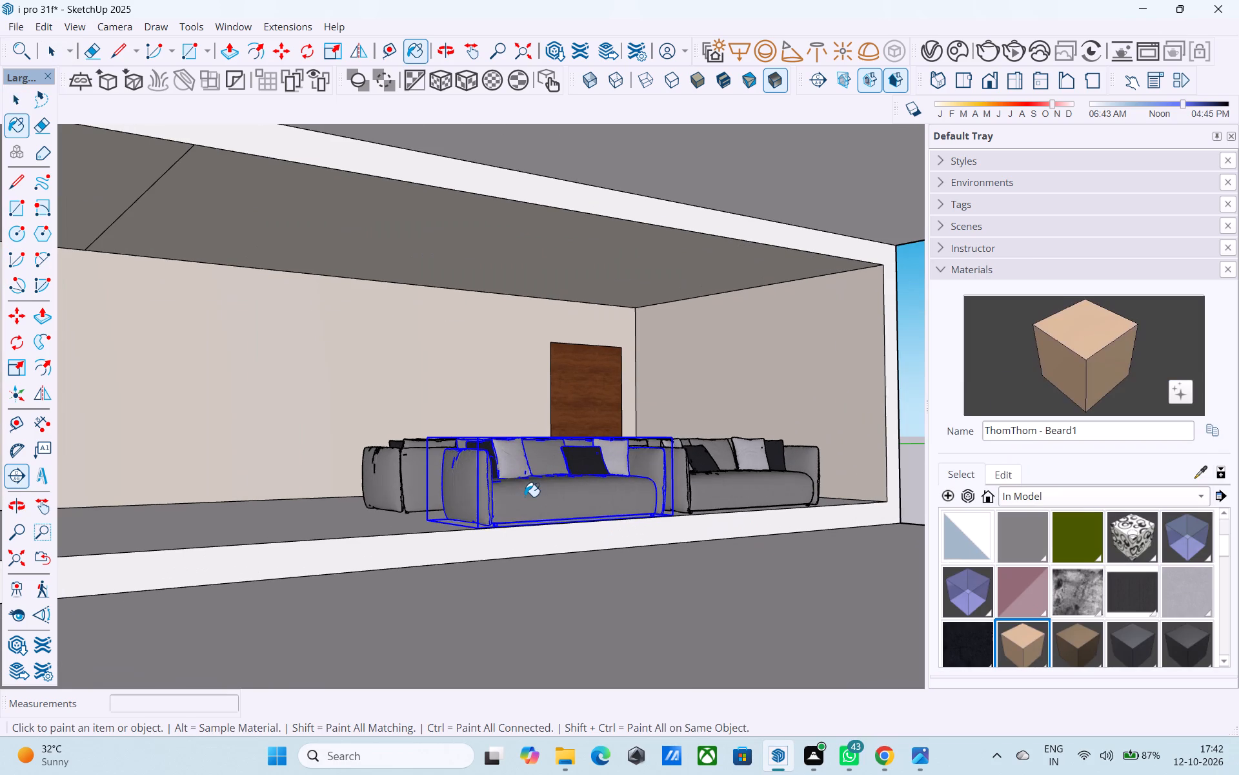
left_click(525, 497)
Open the front sofa for editing and try painting its parts with ThomThom - Beard1.
key("space")
double_click(567, 502)
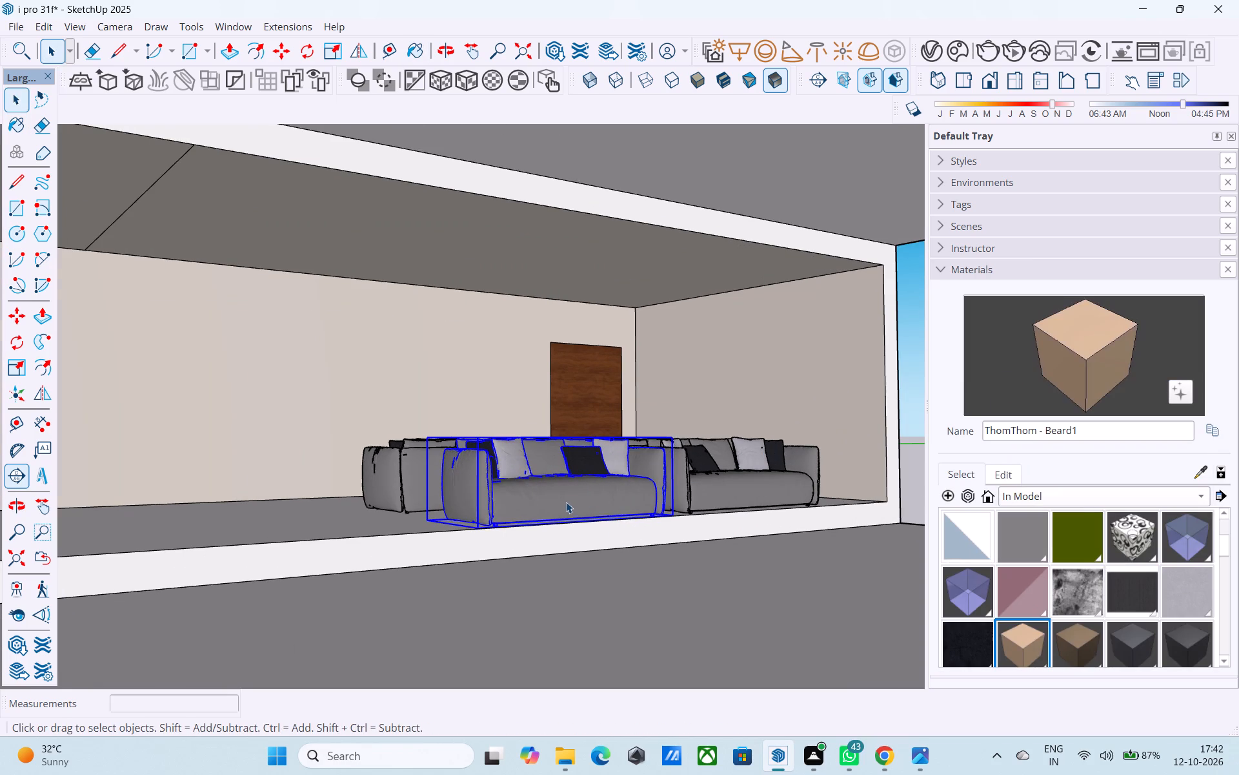
left_click(1094, 333)
left_click(552, 497)
middle_click_drag(530, 480, 509, 545)
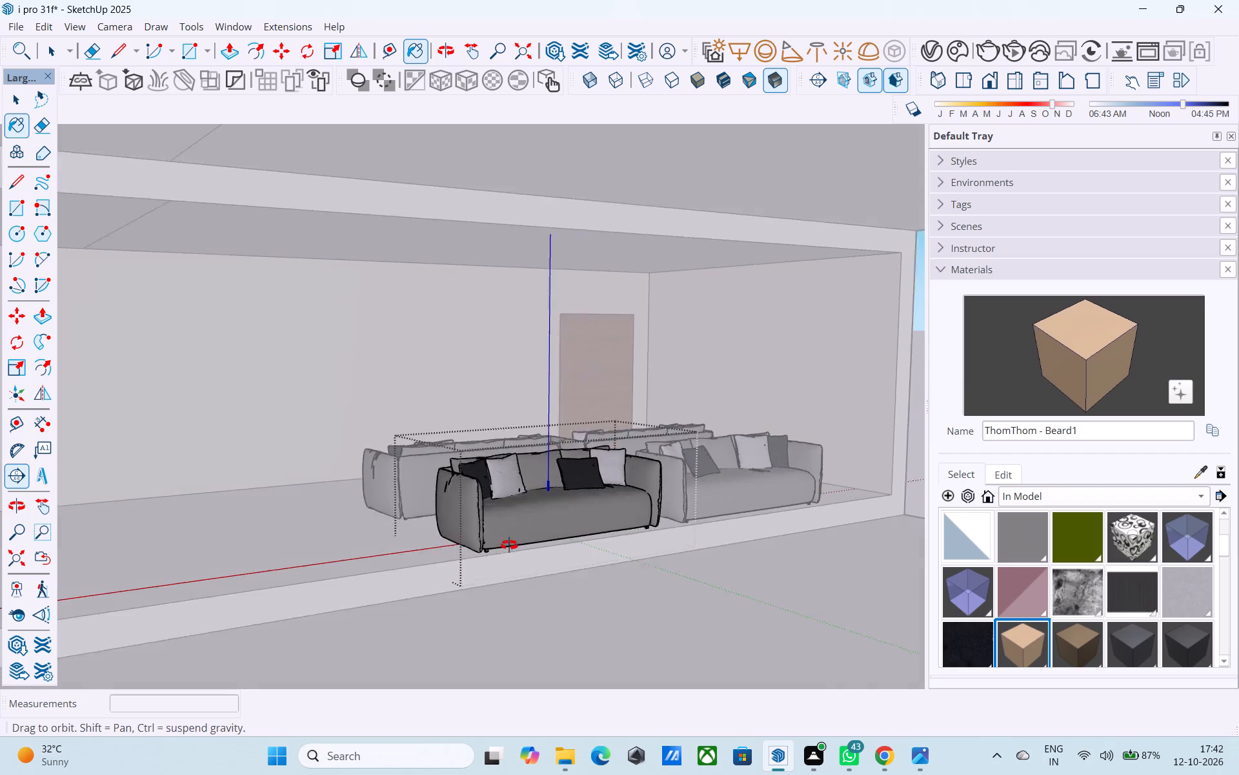
middle_click_drag(509, 545, 505, 554)
scroll(505, 554, "up", 8)
left_click(438, 514)
left_click(490, 507)
left_click_drag(623, 447, 547, 466)
double_click(518, 469)
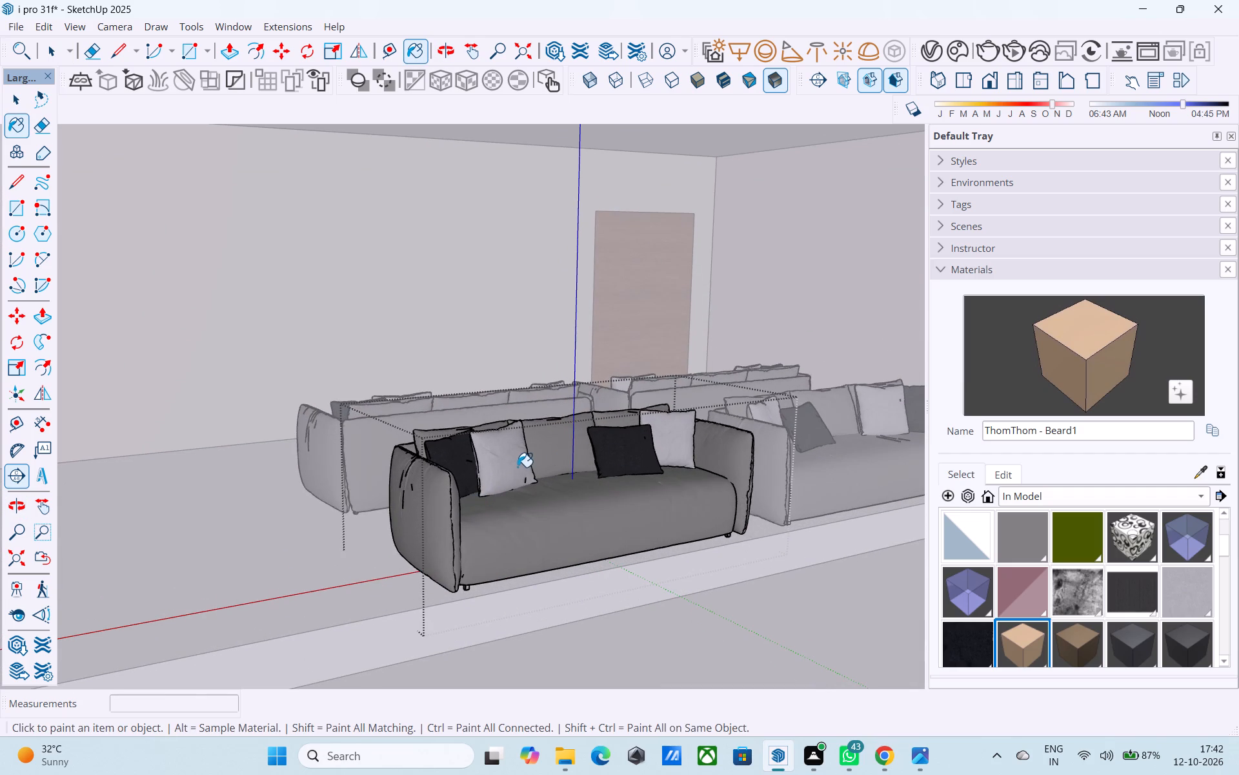
Open the front sofa down to its seat cushion and paint the seat with ThomThom - Beard1.
key("space")
left_click(518, 466)
scroll(510, 464, "up", 1)
middle_click_drag(510, 464, 552, 550)
left_click(570, 602)
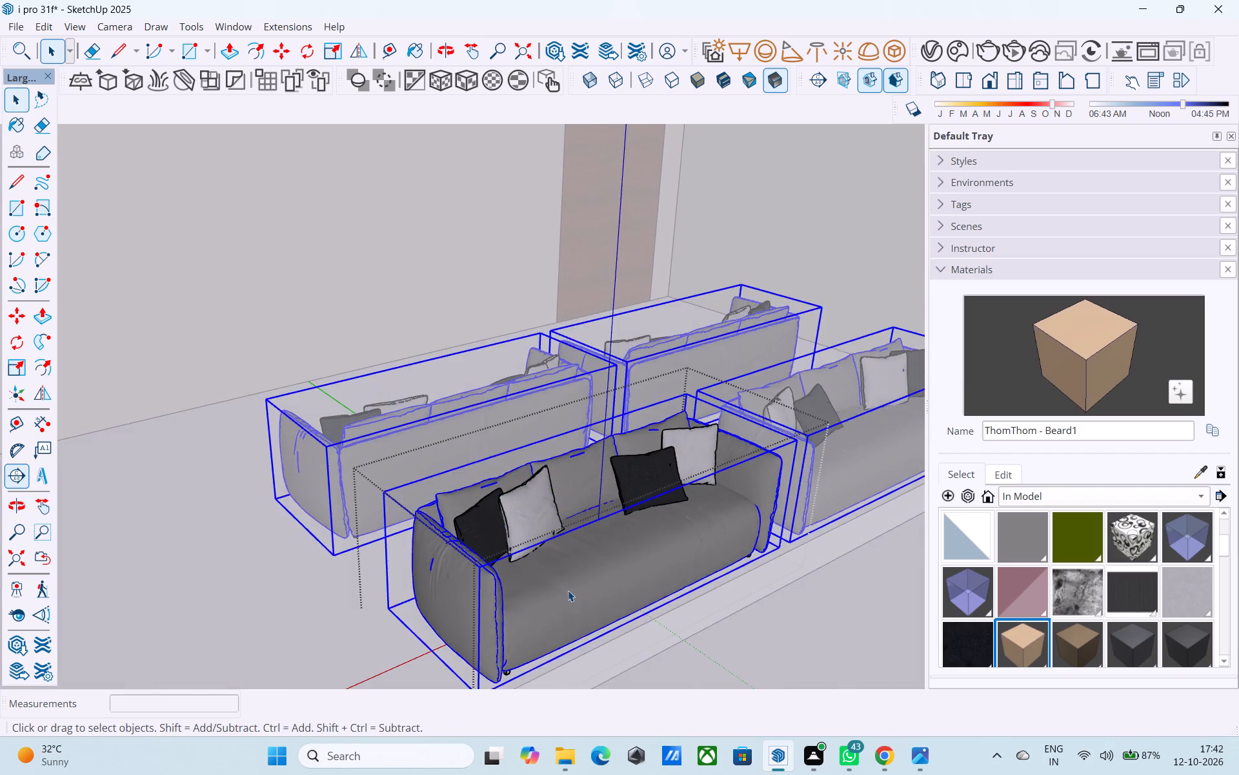
scroll(568, 585, "up", 5)
double_click(565, 583)
triple_click(564, 575)
left_click(565, 574)
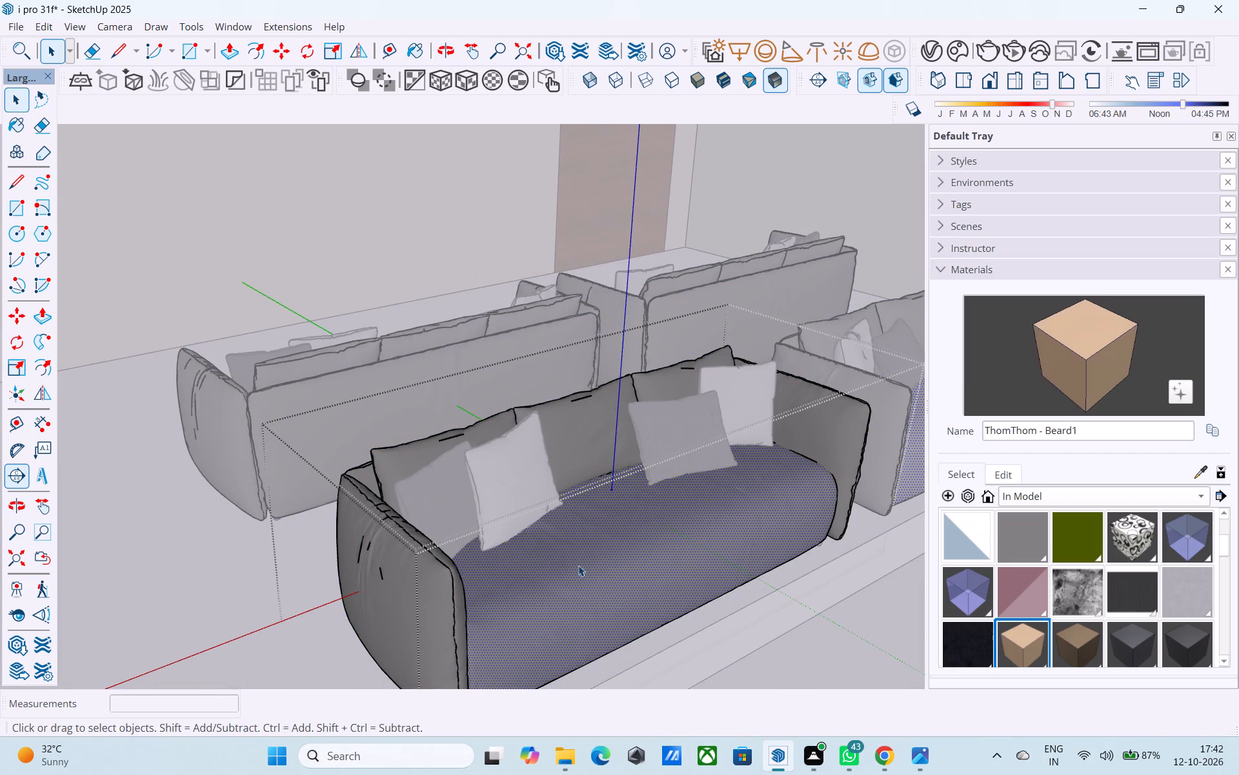
left_click(1131, 355)
left_click(750, 537)
left_click(692, 528)
Paint the sofa's back cushions and both armrests with the tan ThomThom - Beard1 material.
left_click(598, 453)
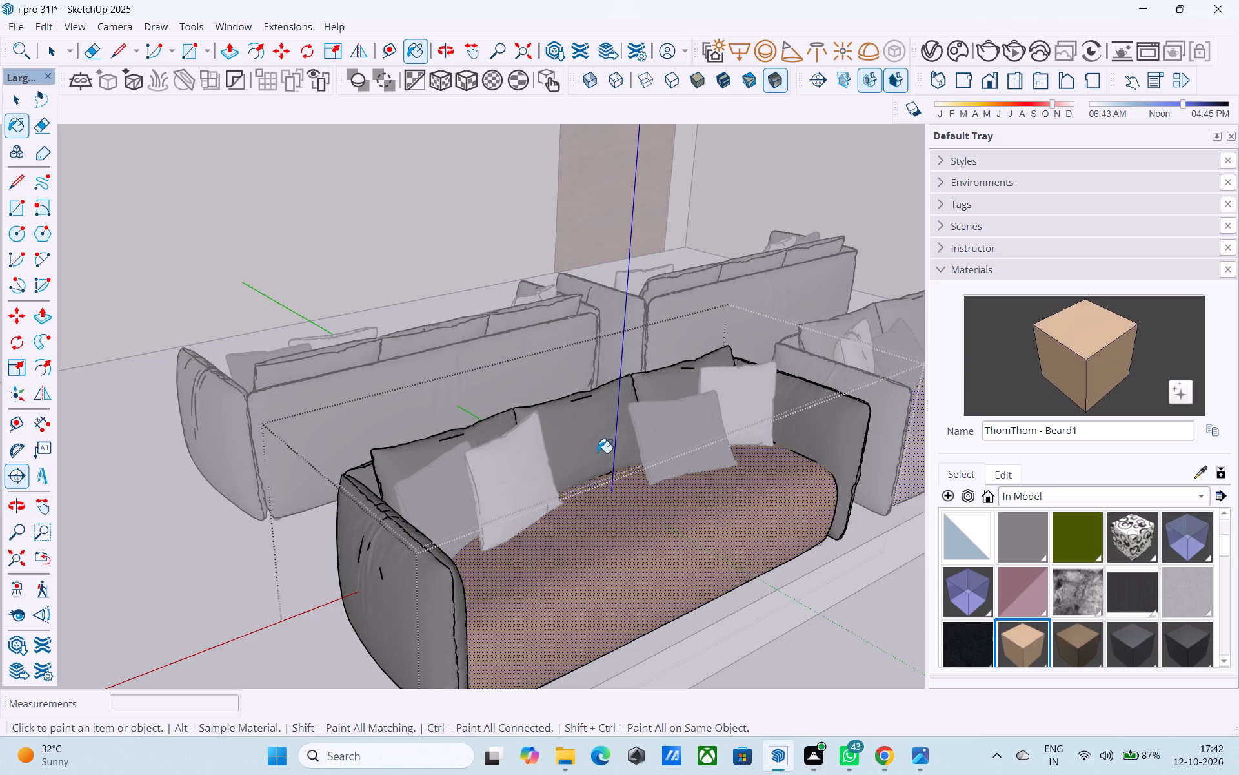
left_click(381, 537)
left_click(834, 425)
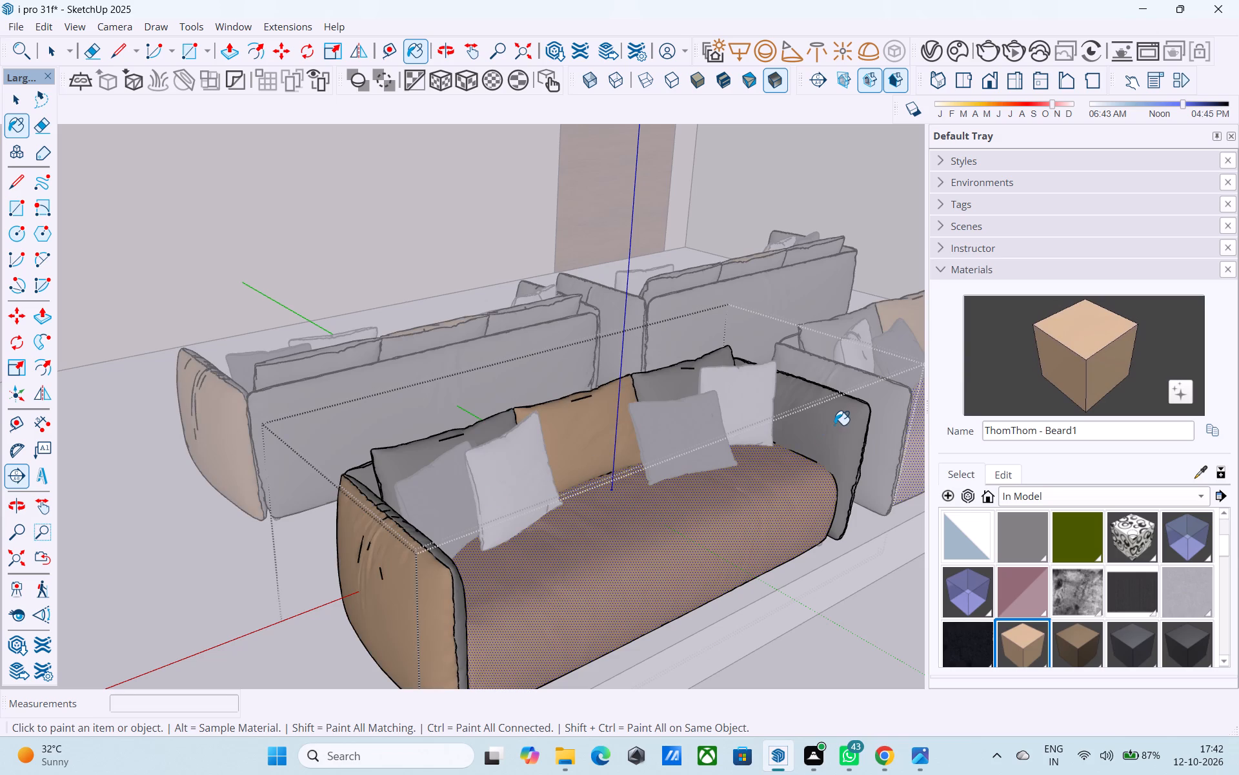
left_click(690, 387)
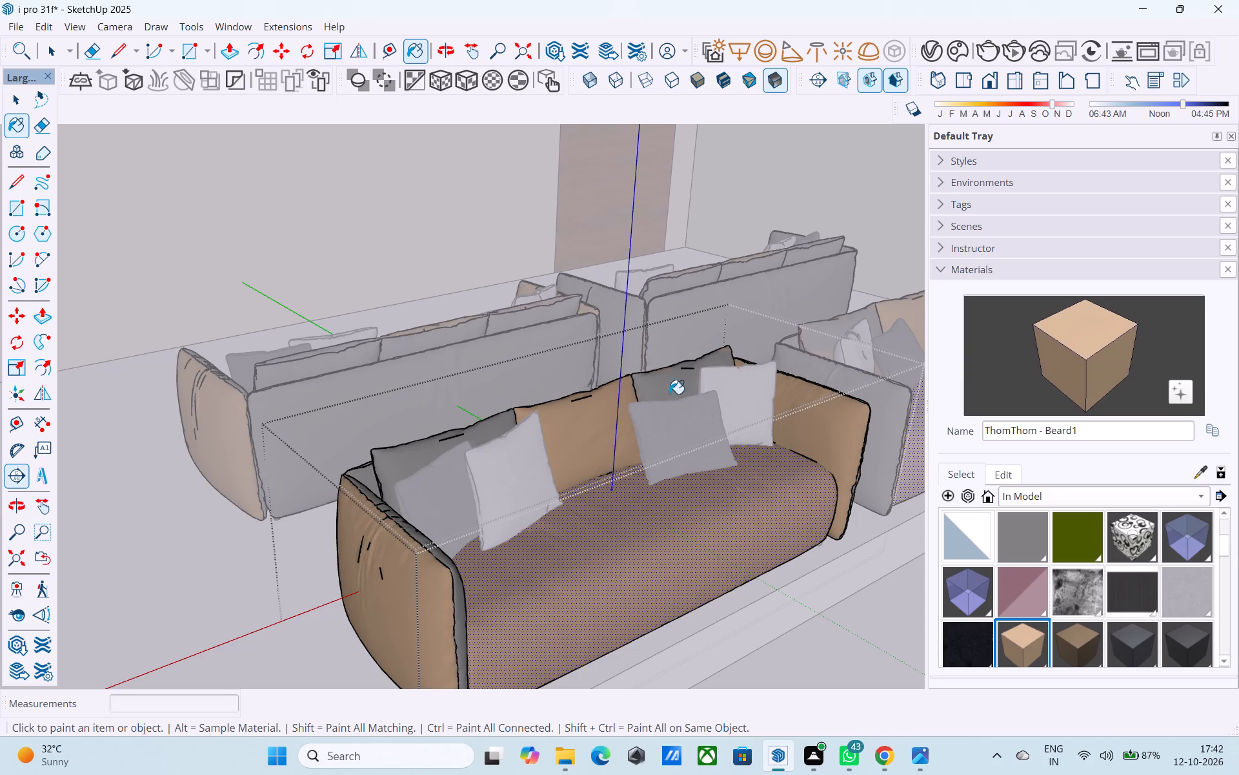
left_click(662, 396)
left_click(472, 450)
left_click(406, 454)
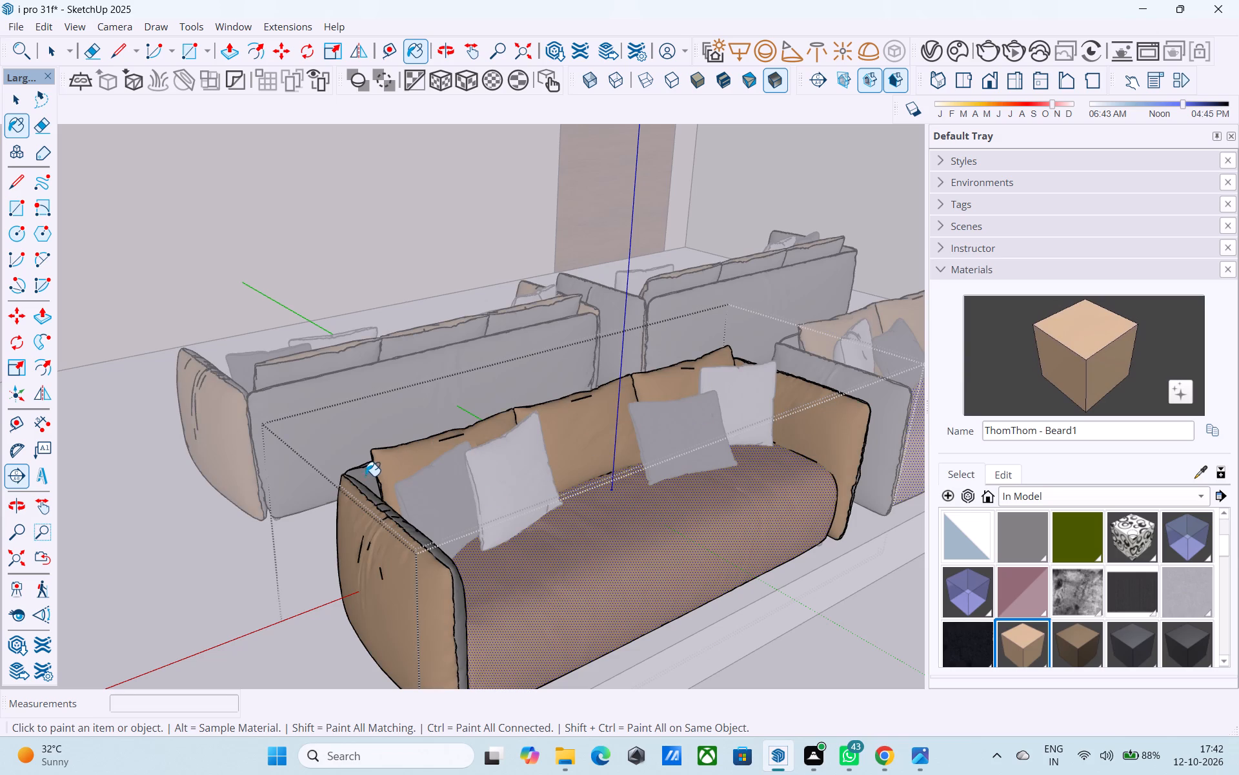
left_click(366, 475)
left_click(483, 484)
left_click(711, 417)
left_click_drag(492, 367, 407, 389)
left_click_drag(279, 417, 287, 415)
left_click(734, 272)
Paint the outer rear panel of the sofa's backrest with ThomThom - Beard1.
middle_click_drag(505, 415, 767, 376)
scroll(595, 473, "up", 4)
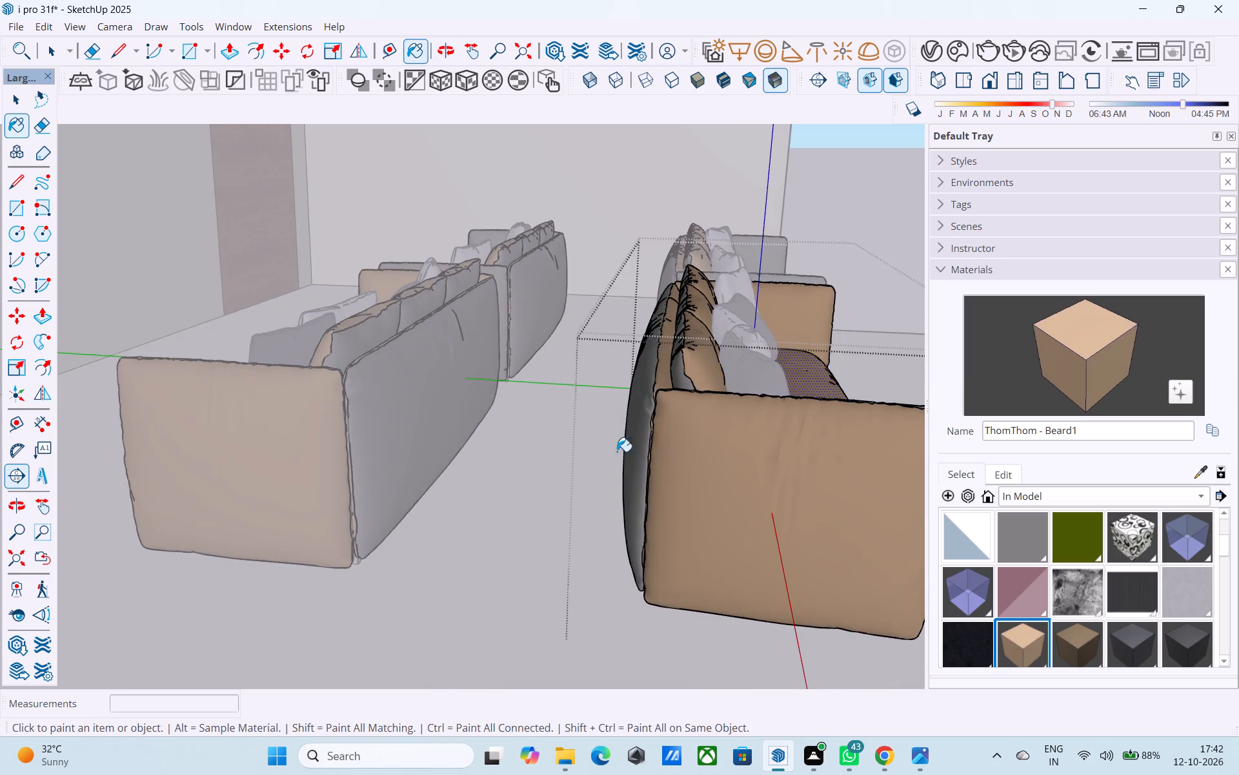
scroll(617, 451, "up", 3)
left_click(639, 436)
Edit the ThomThom - Beard1 material's colour, making it less saturated and lighter, to a pale cream beige.
middle_click_drag(627, 398, 674, 462)
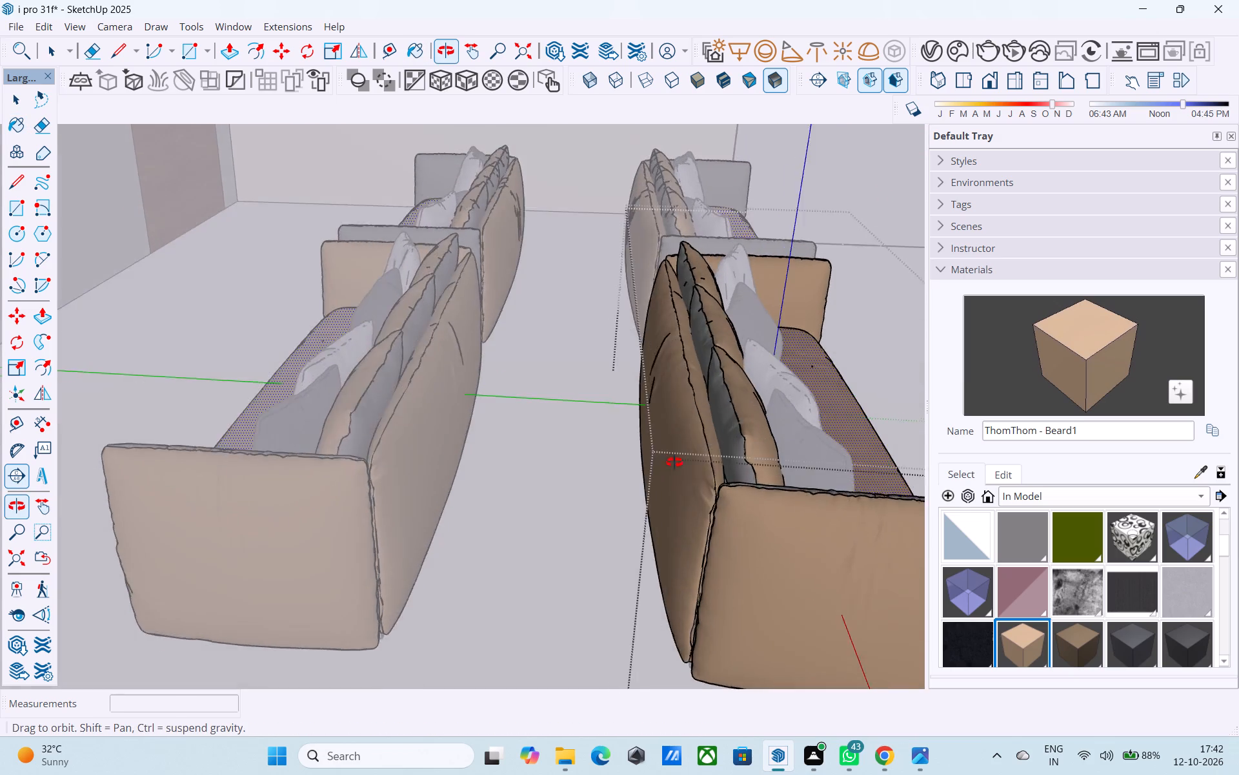
middle_click_drag(674, 462, 376, 387)
scroll(691, 473, "up", 1)
scroll(363, 371, "down", 6)
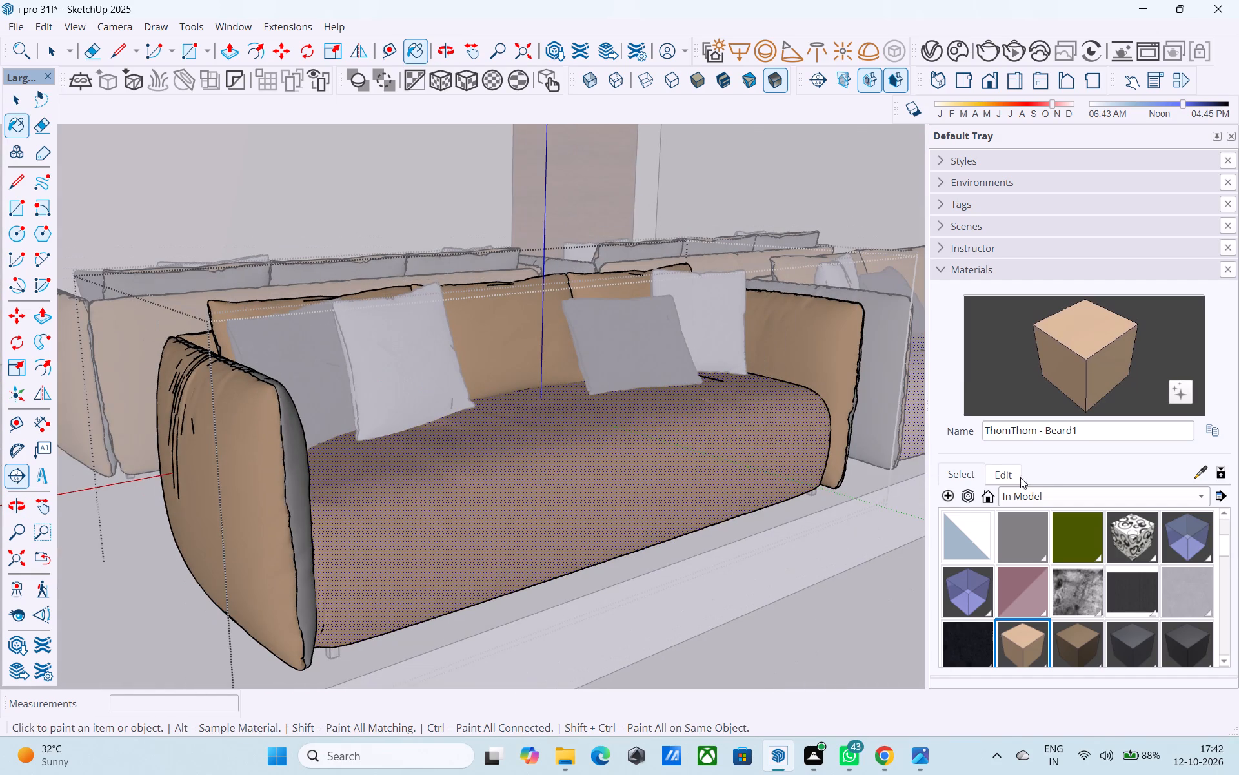
left_click(1001, 472)
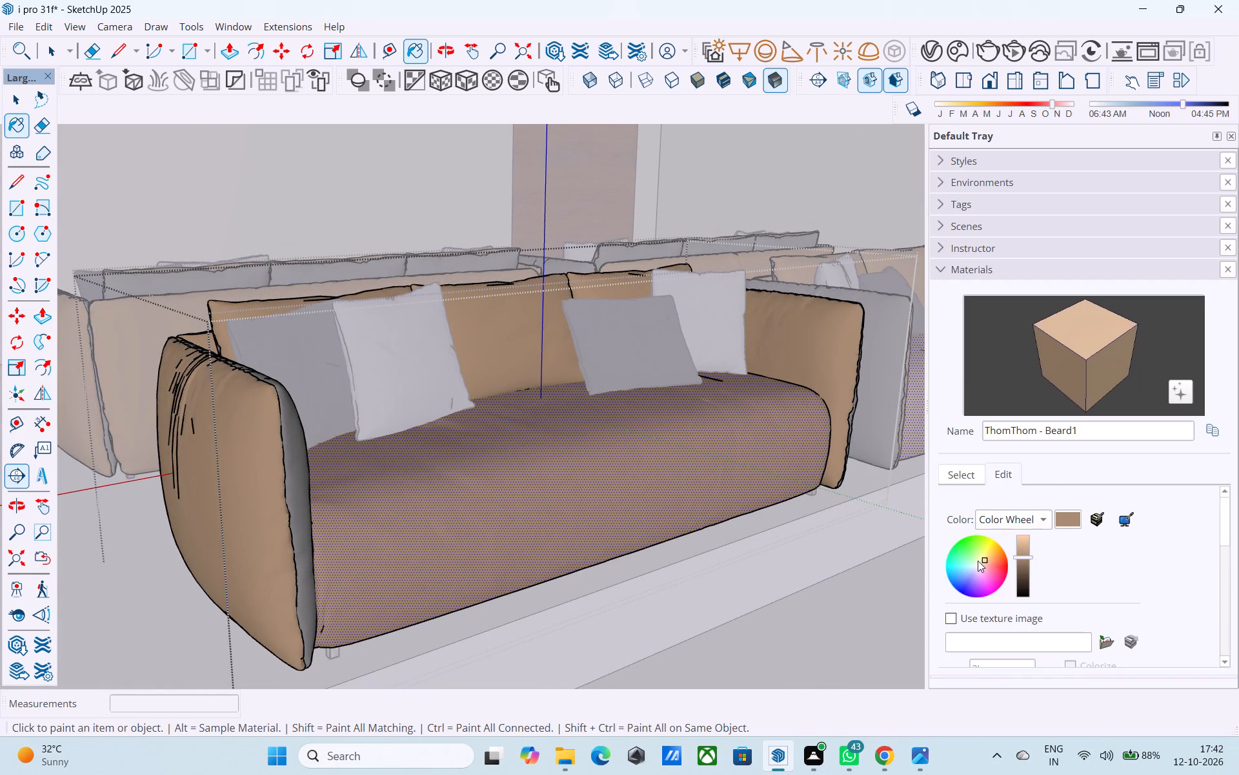
left_click(983, 559)
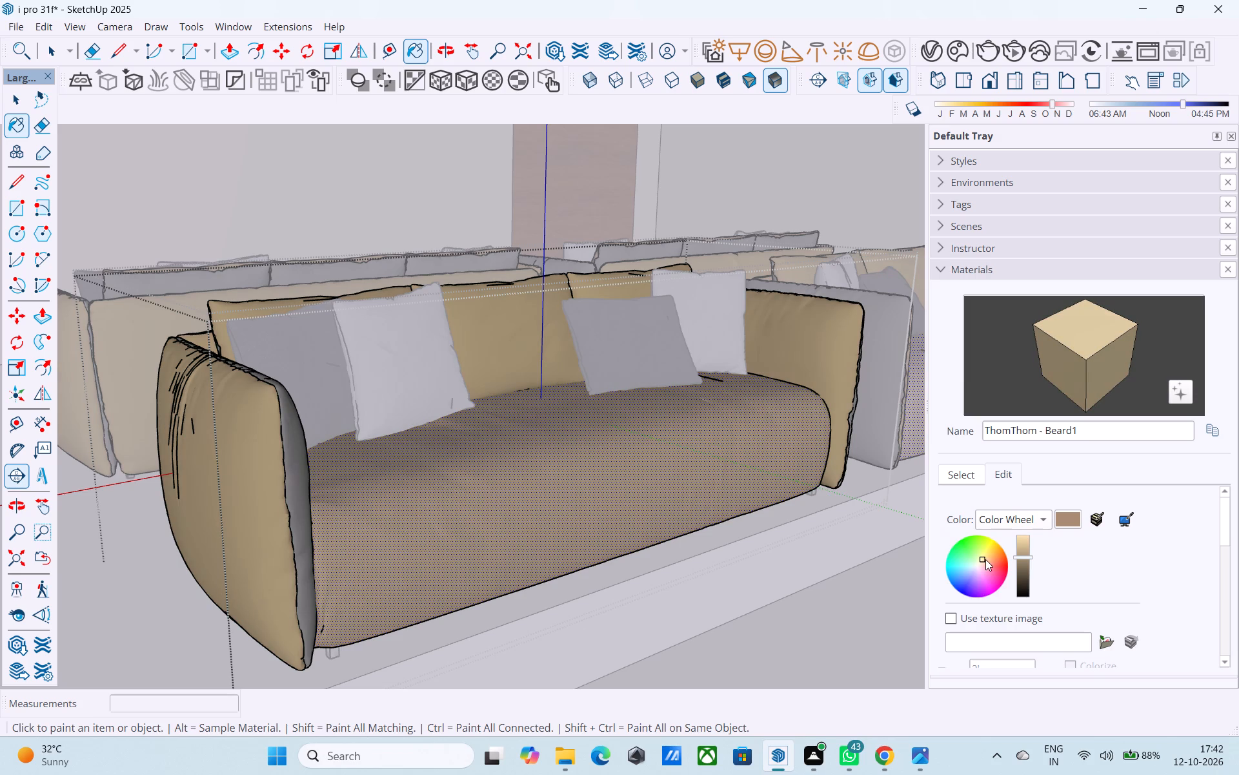
left_click(985, 559)
left_click(980, 561)
left_click(1024, 555)
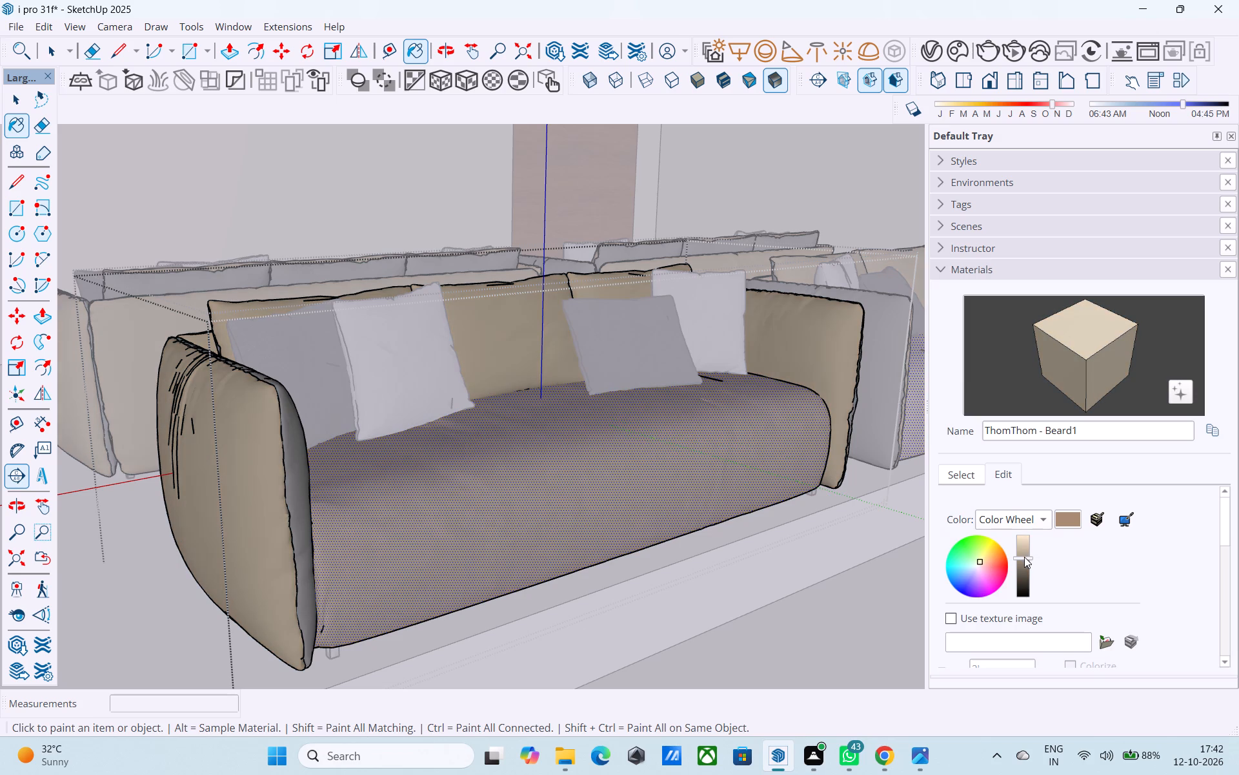
scroll(1024, 557, "down", 5)
scroll(1024, 557, "up", 11)
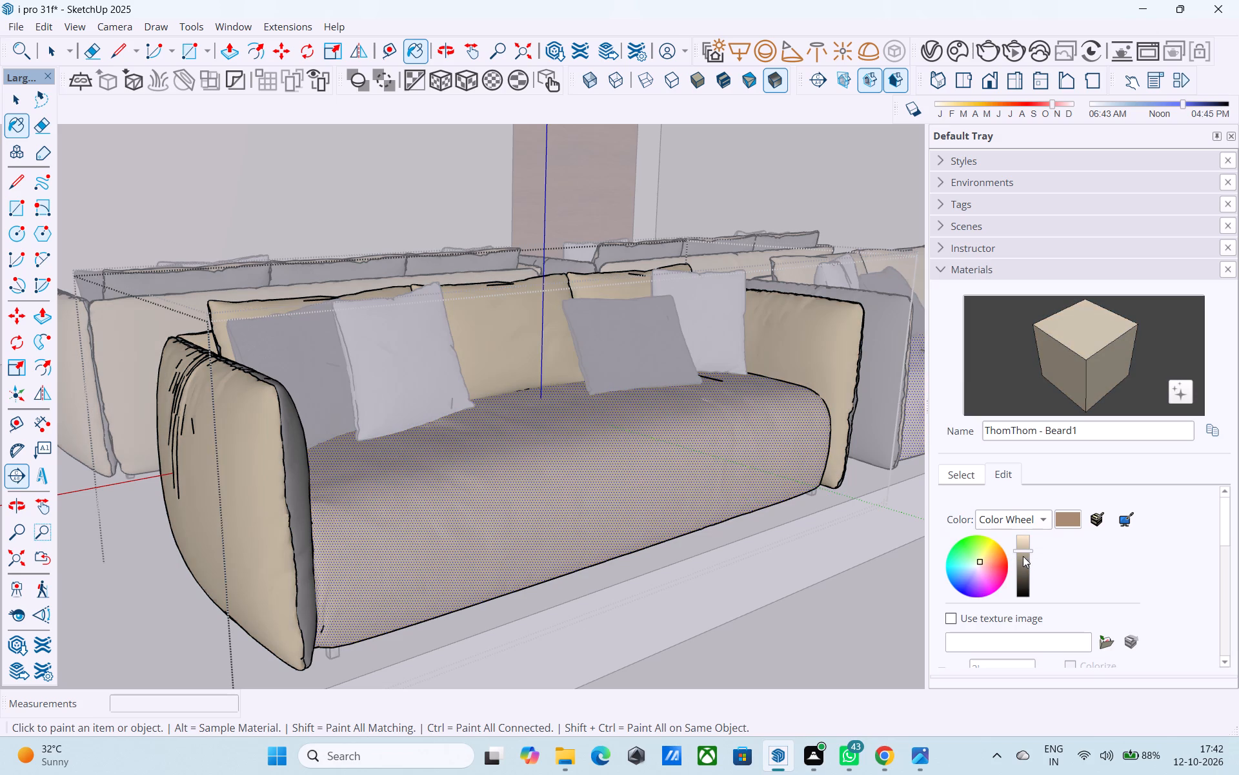
scroll(1023, 555, "down", 1)
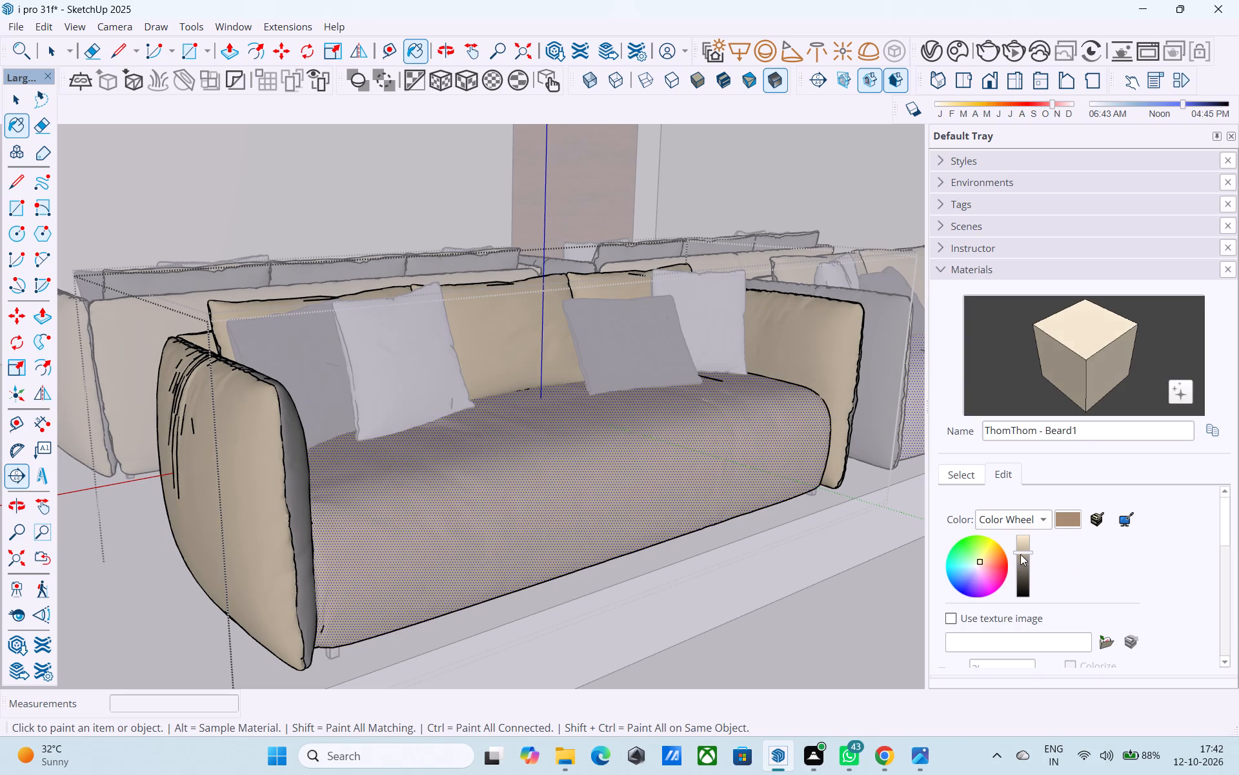
Leave the sofa's component editing and return to the whole house model.
key("space")
scroll(796, 476, "down", 18)
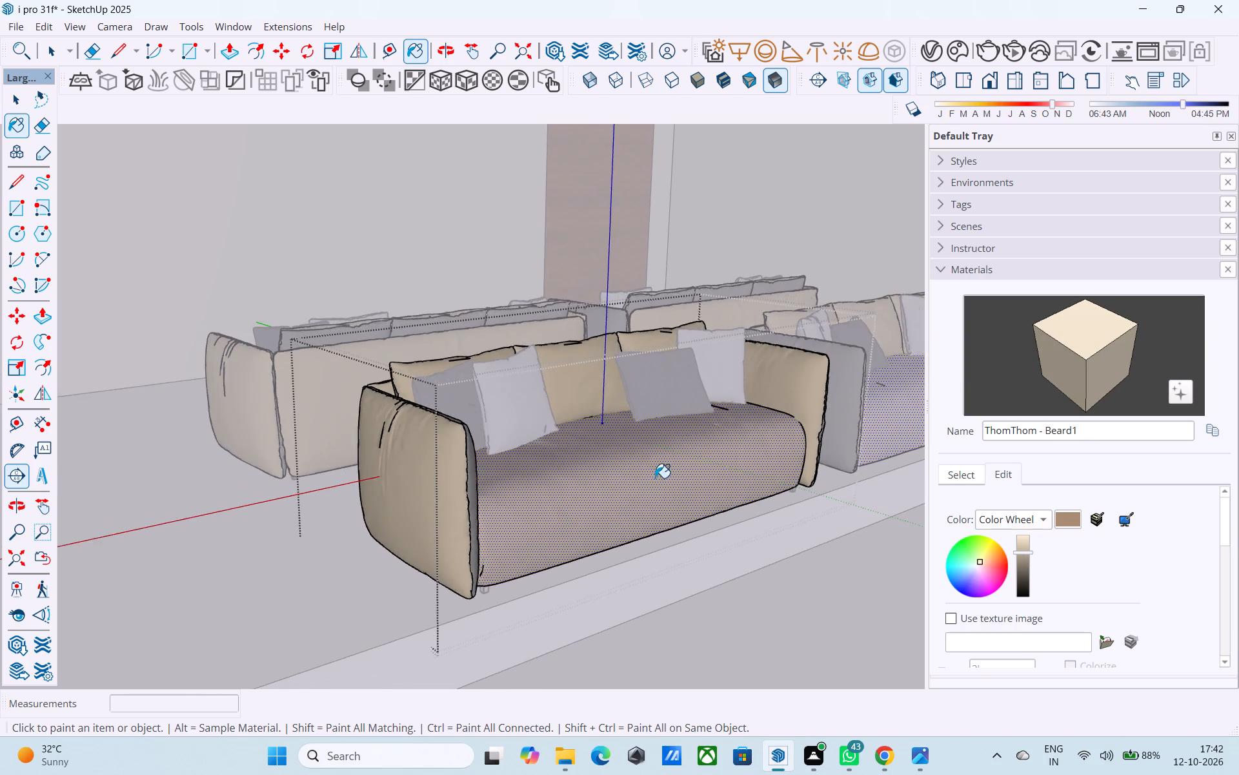
scroll(655, 478, "down", 20)
scroll(655, 478, "down", 20)
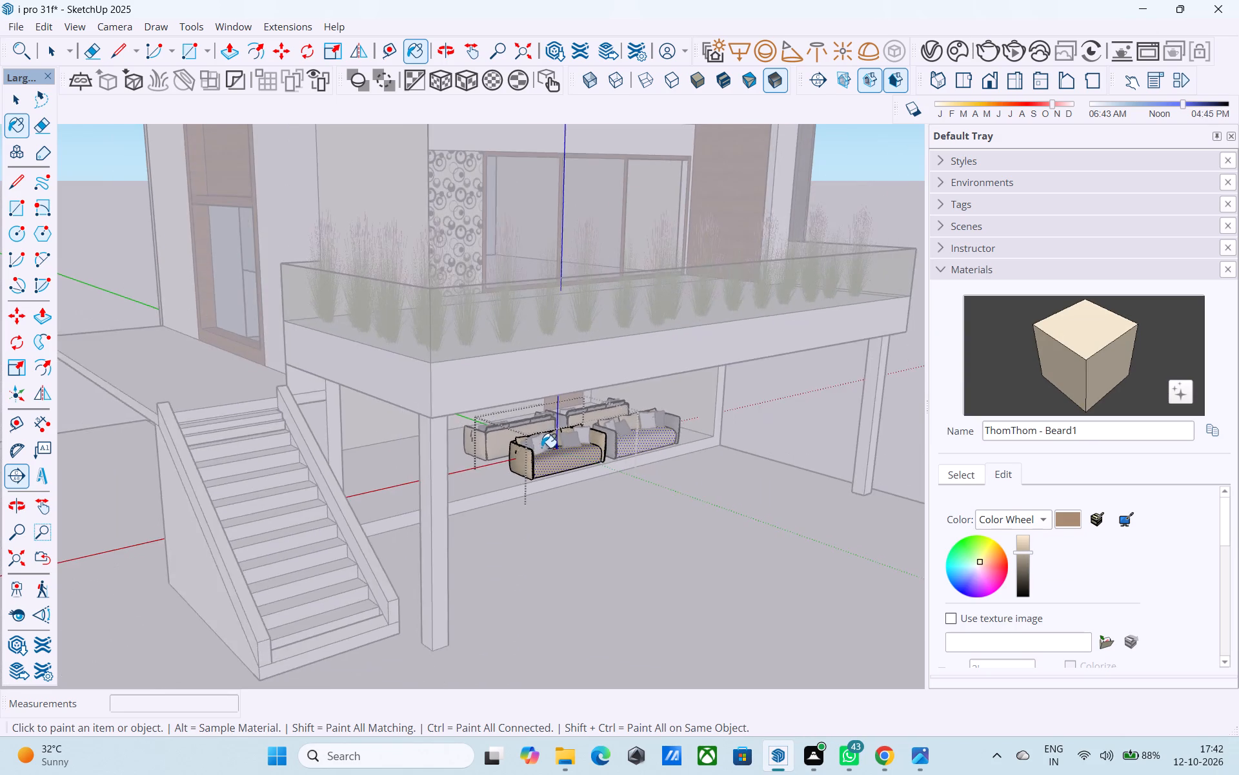
scroll(541, 448, "down", 5)
key("space")
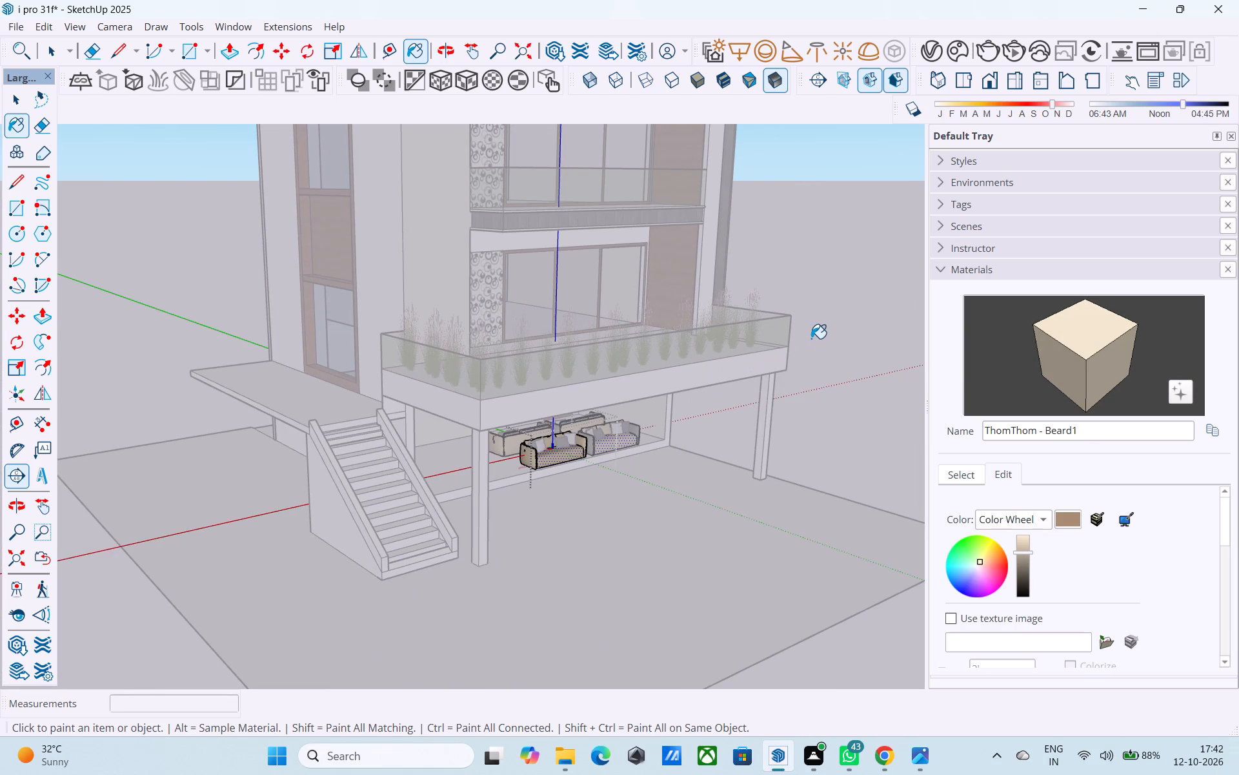
key("space")
key("space")
key("space")
key("space")
key("space")
key("space")
key("space")
key("space")
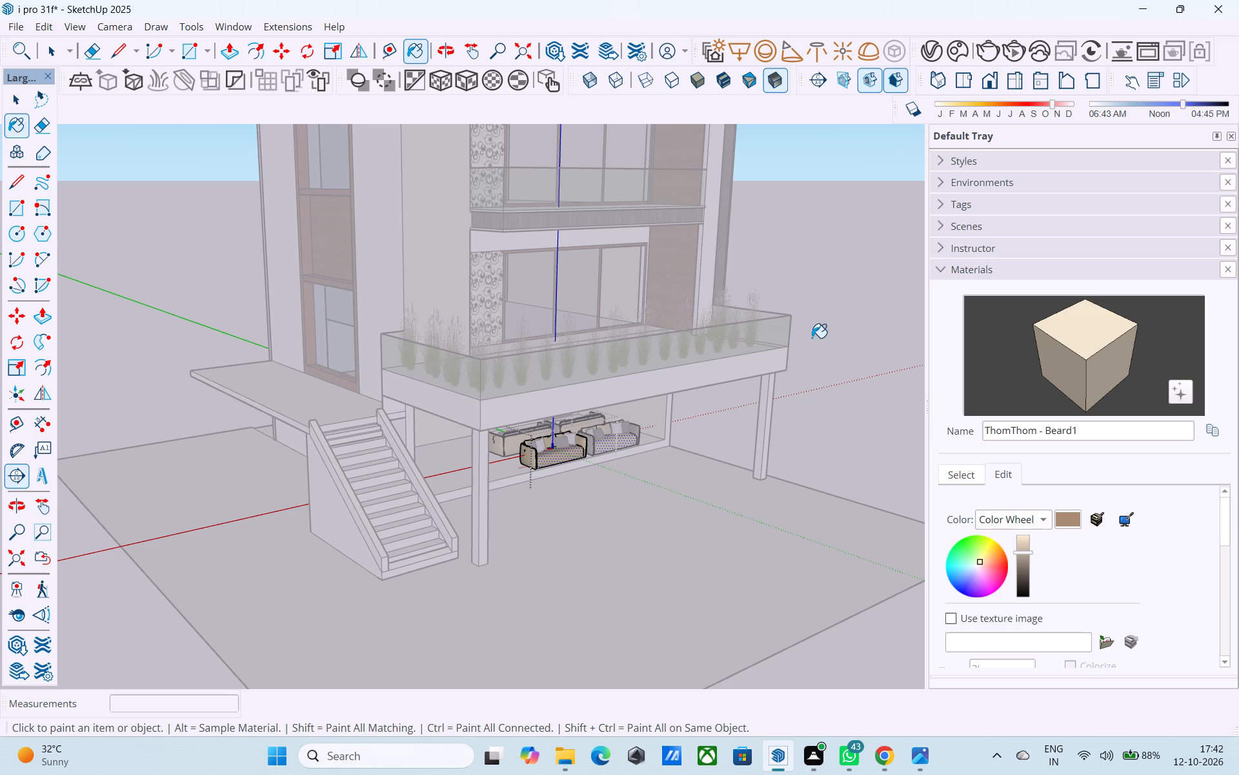
key("Escape")
key("Escape")
left_click(812, 338)
scroll(799, 346, "down", 7)
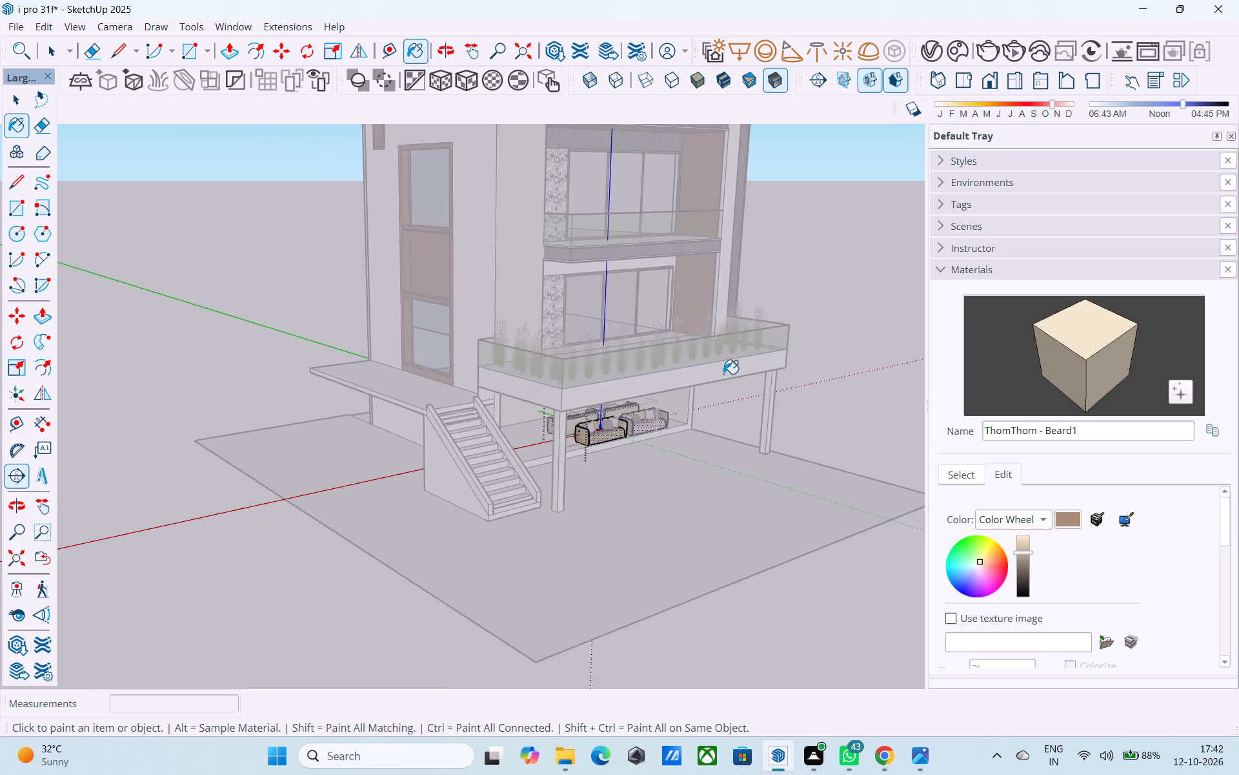
scroll(723, 374, "down", 4)
middle_click_drag(645, 453, 564, 435)
scroll(558, 435, "up", 3)
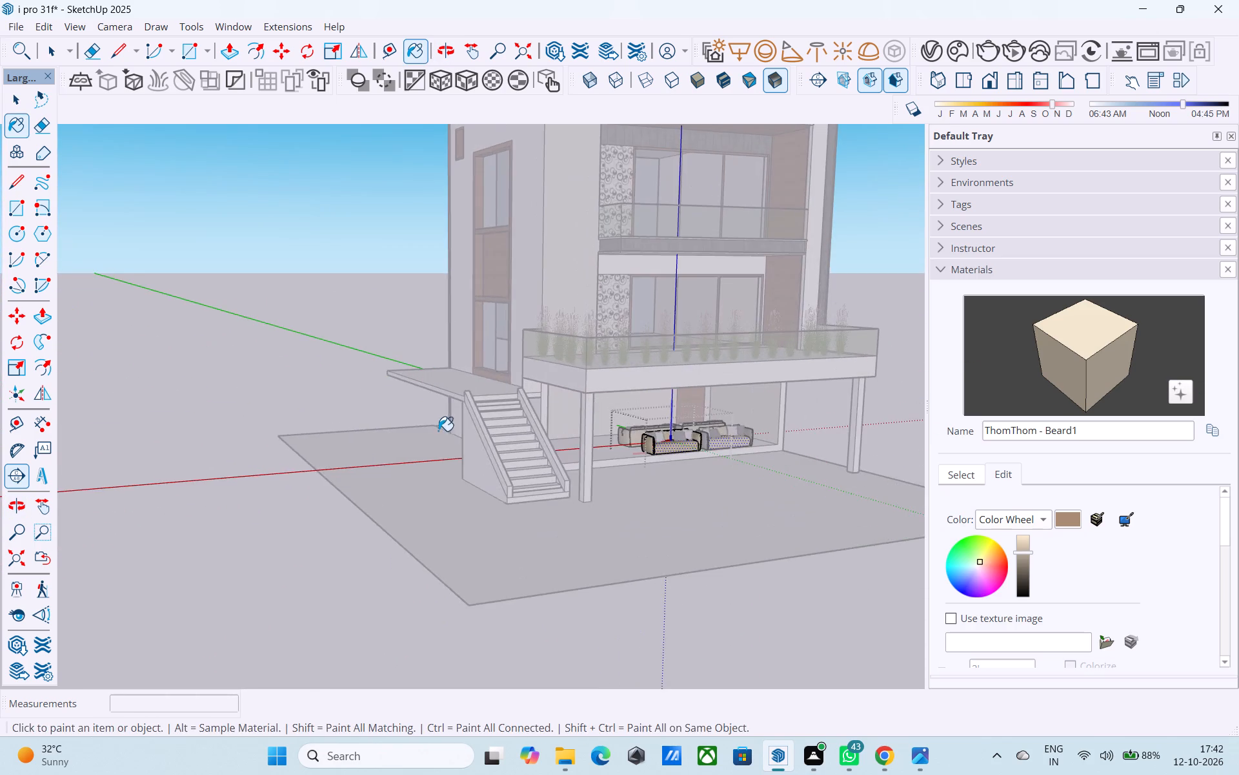
scroll(902, 253, "up", 1)
middle_click_drag(787, 320, 407, 450)
scroll(397, 436, "up", 1)
scroll(397, 436, "down", 12)
middle_click_drag(407, 448, 429, 466)
middle_click_drag(493, 433, 672, 384)
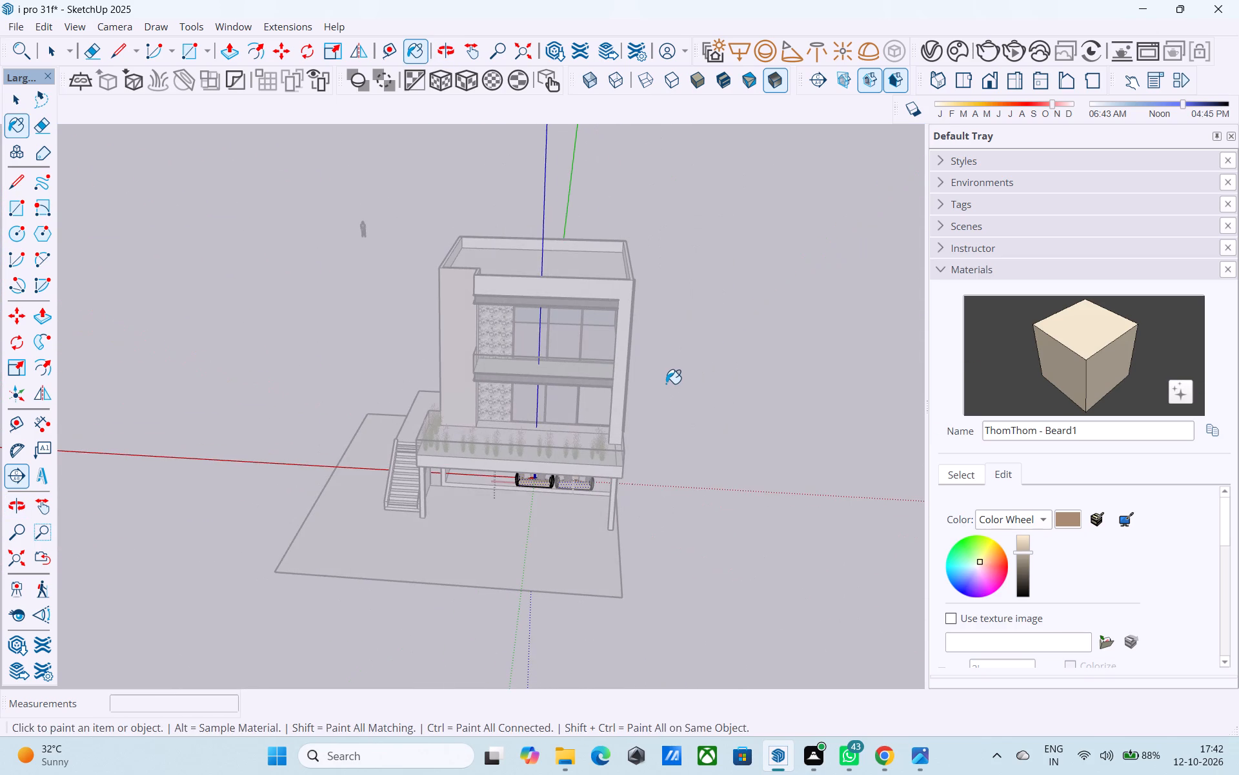
key("space")
double_click(681, 374)
middle_click_drag(574, 400, 656, 356)
left_click(689, 347)
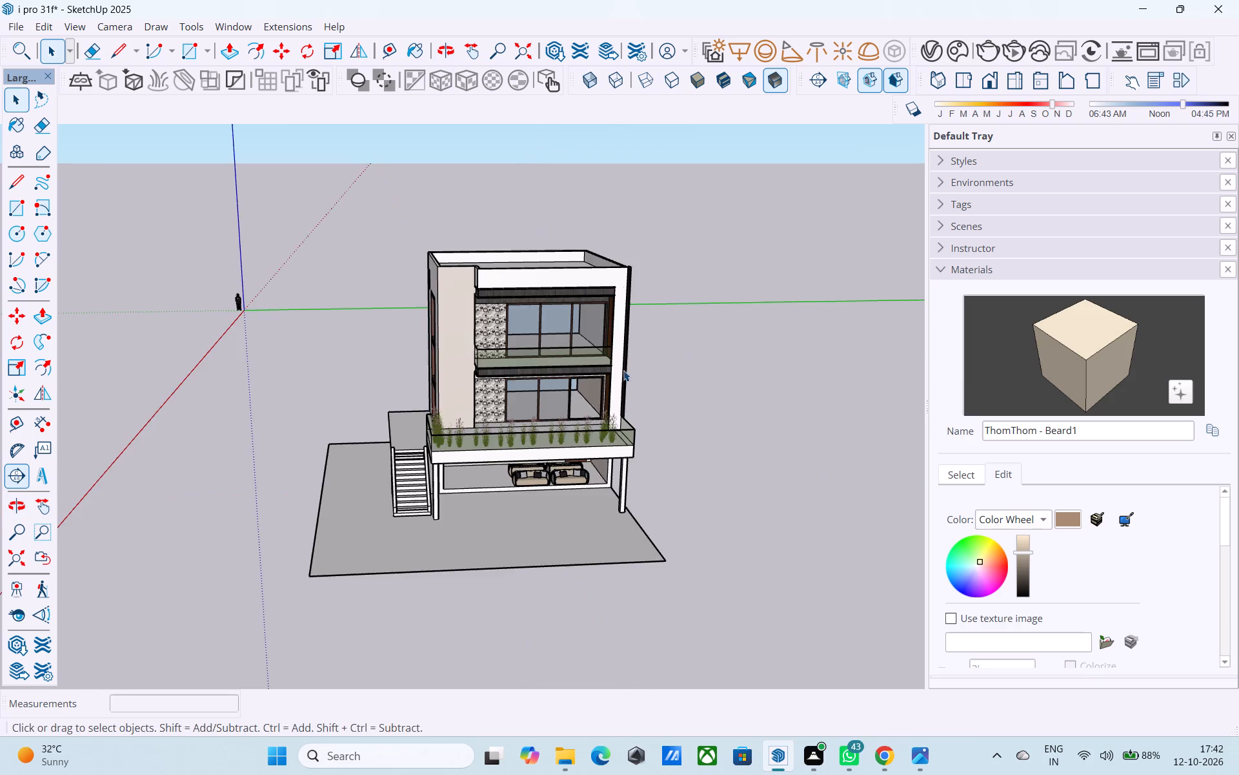
Flip-copy the front and rear sofas nearest the stairs towards the stairs, with the mirror plane offset about 3' 10 9/16".
middle_click_drag(549, 403, 618, 342)
scroll(530, 449, "up", 17)
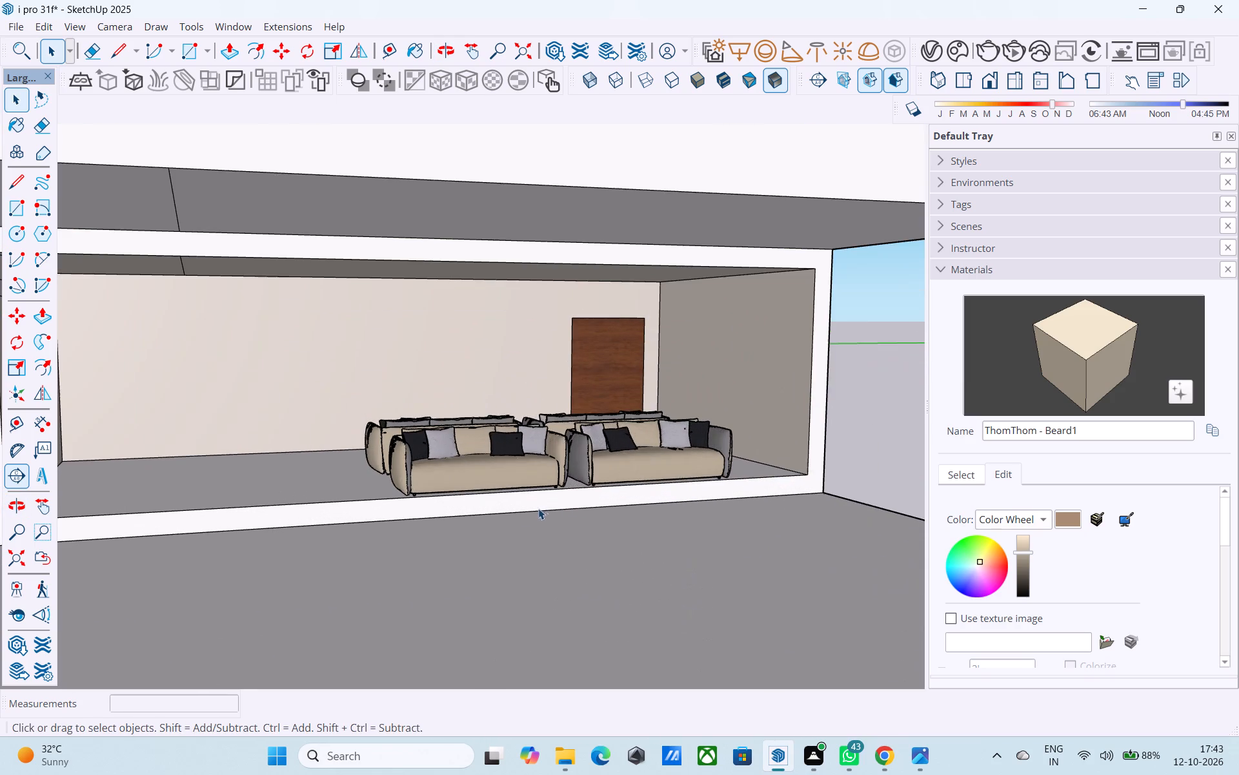
middle_click_drag(484, 516, 579, 532)
middle_click_drag(509, 535, 625, 489, "shift")
scroll(625, 489, "up", 1, "shift")
middle_click_drag(625, 489, 625, 489, "shift")
middle_click_drag(612, 488, 545, 508)
scroll(518, 484, "up", 4)
left_click(516, 439)
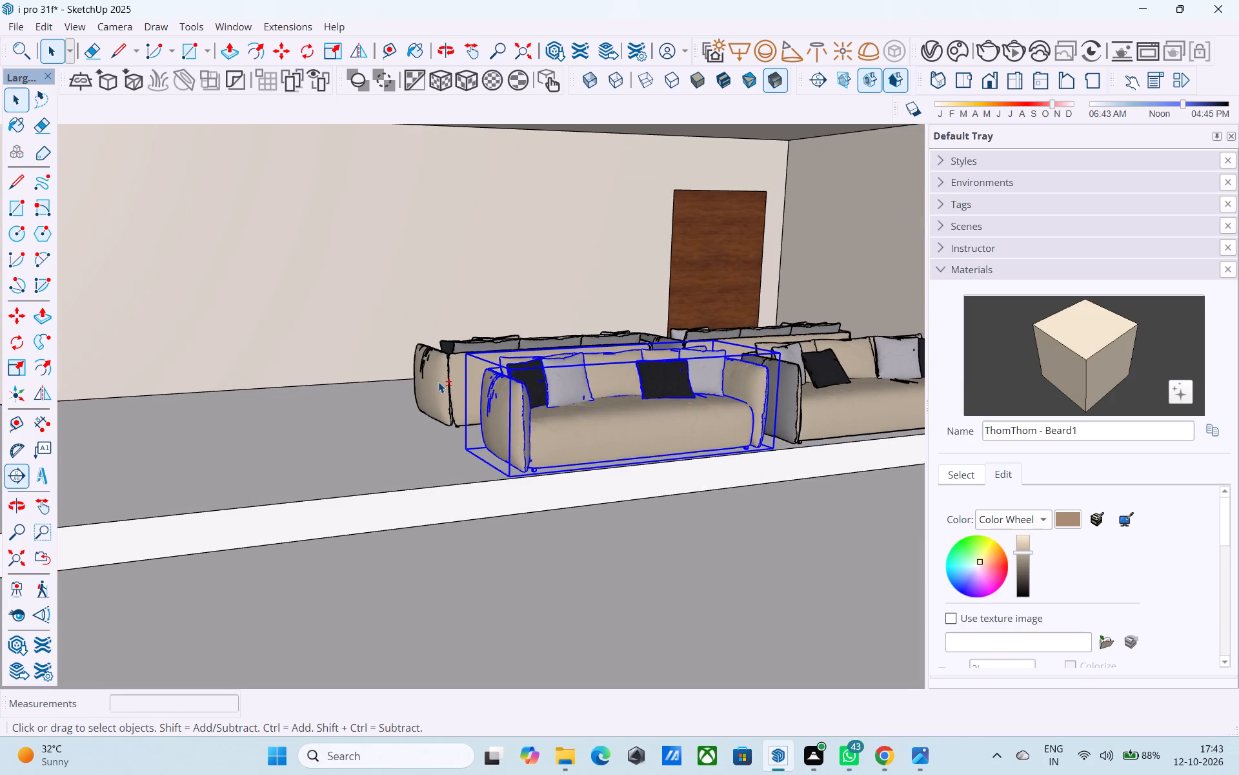
left_click(438, 380, "shift")
scroll(489, 368, "down", 6)
middle_click_drag(501, 421, 467, 437)
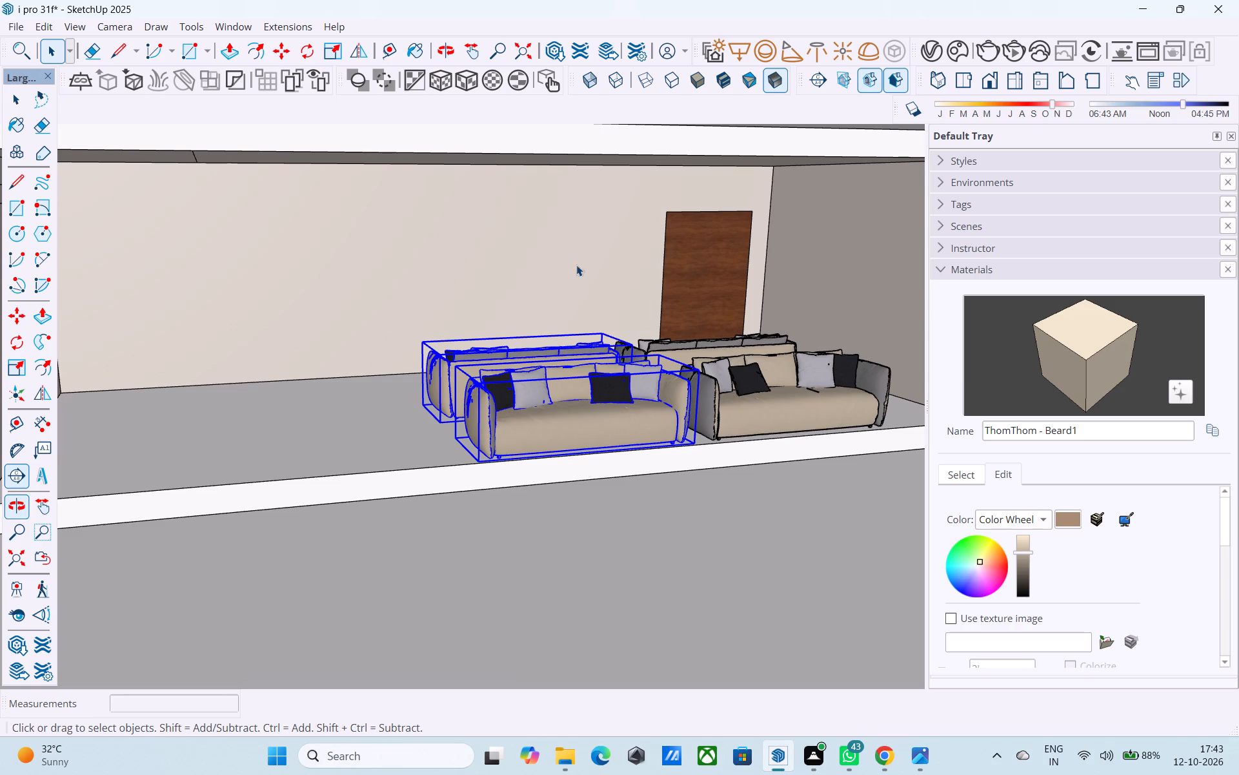
left_click(356, 50)
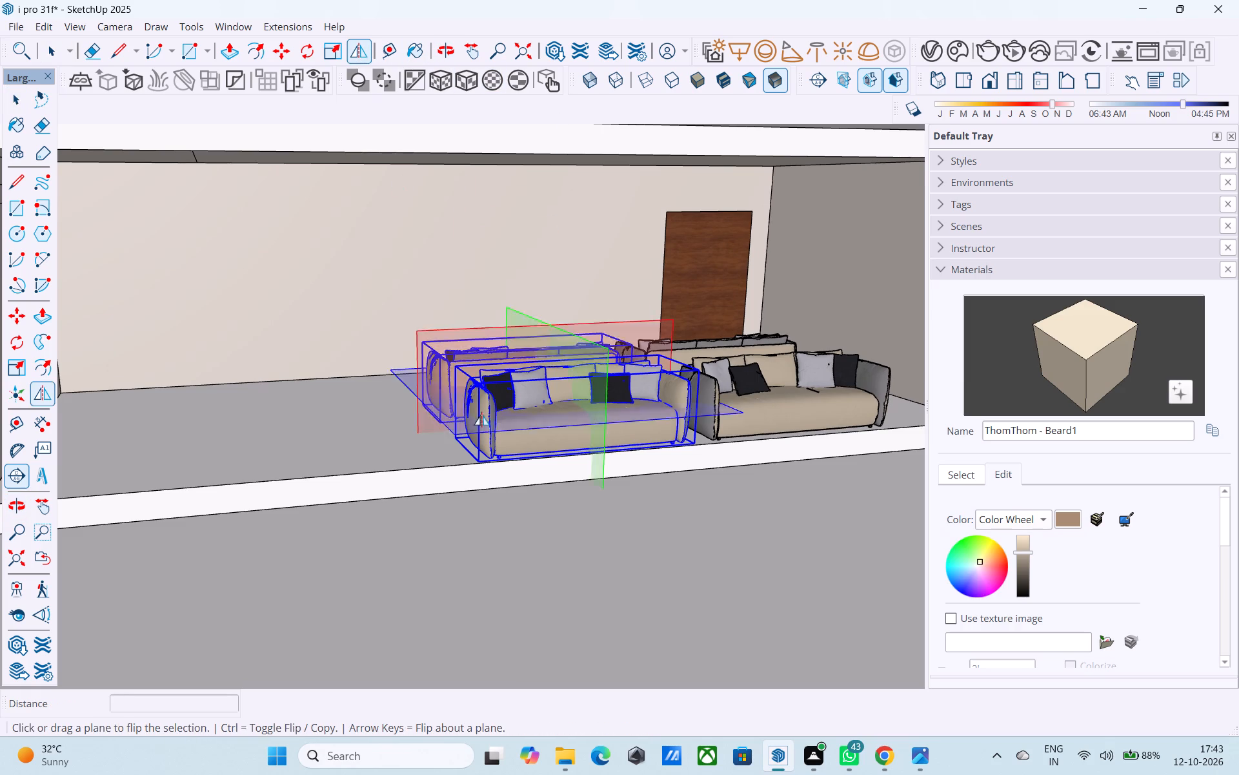
left_click_drag(604, 488, 497, 509)
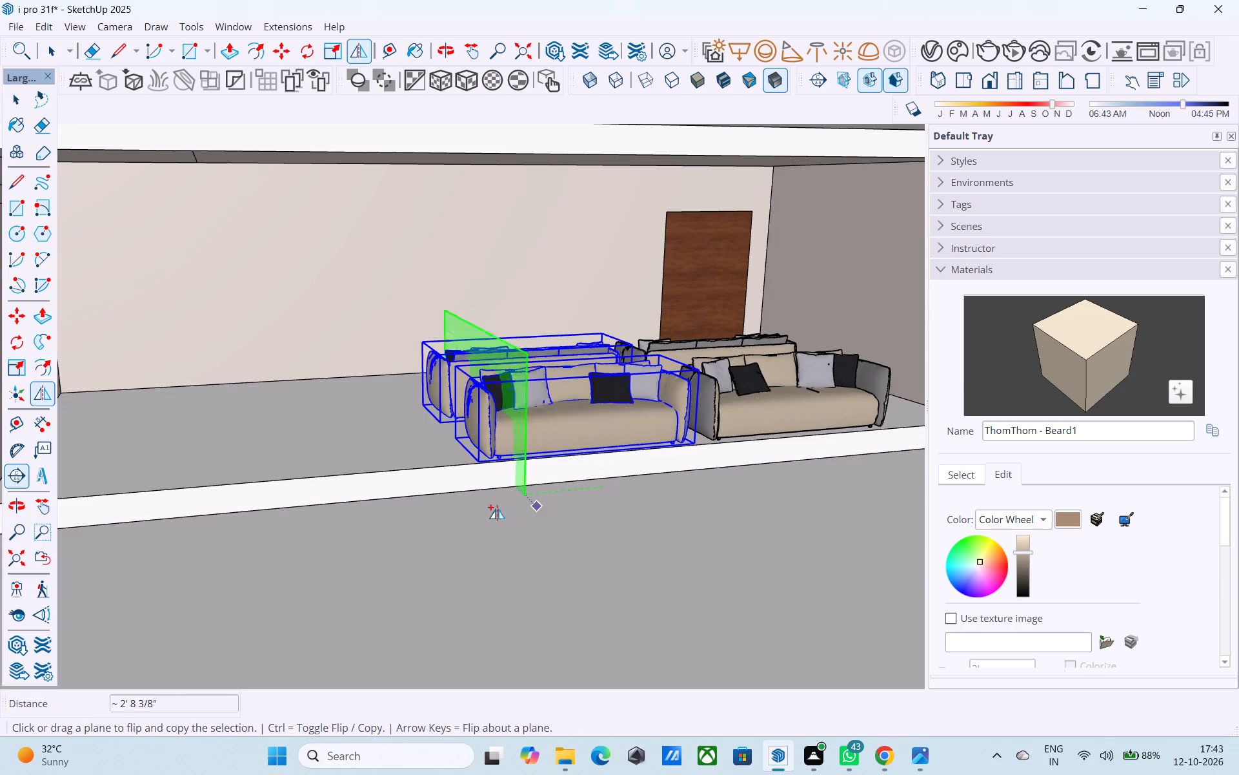
left_click_drag(497, 509, 469, 507)
scroll(470, 501, "down", 6)
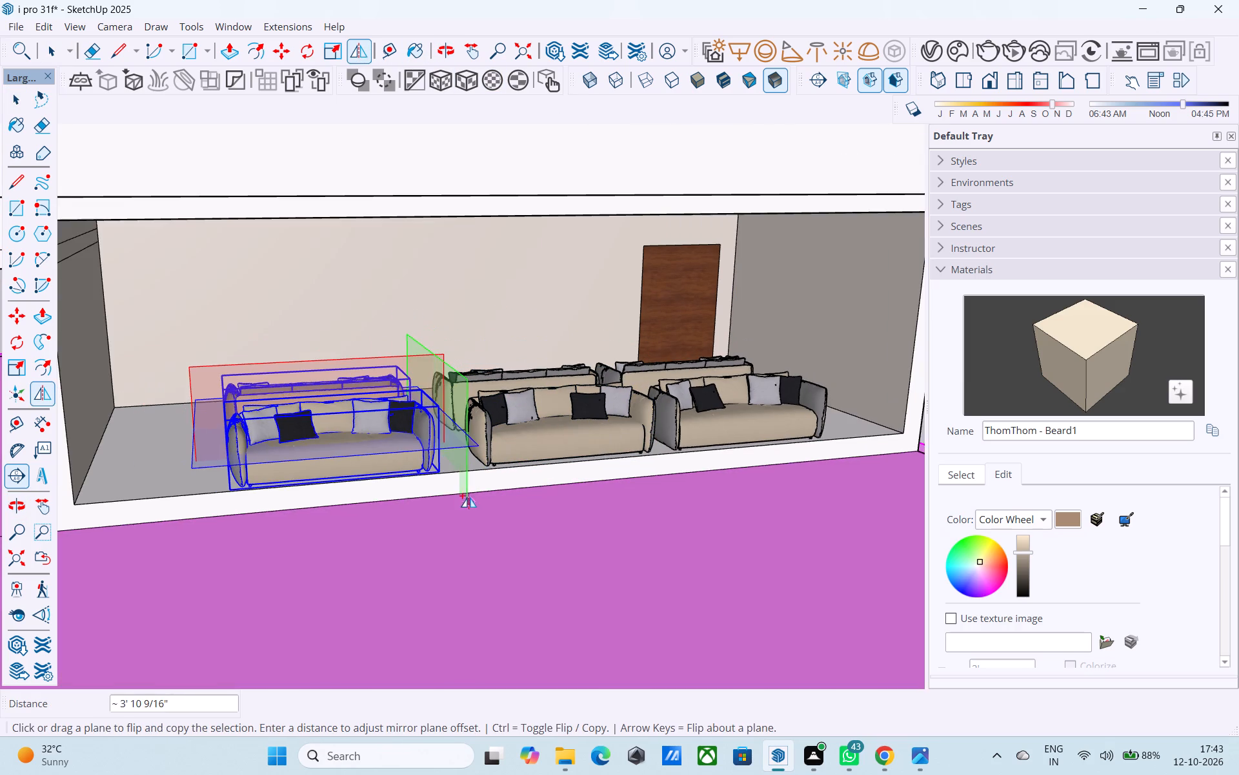
scroll(467, 493, "down", 5)
key("space")
scroll(458, 461, "down", 10)
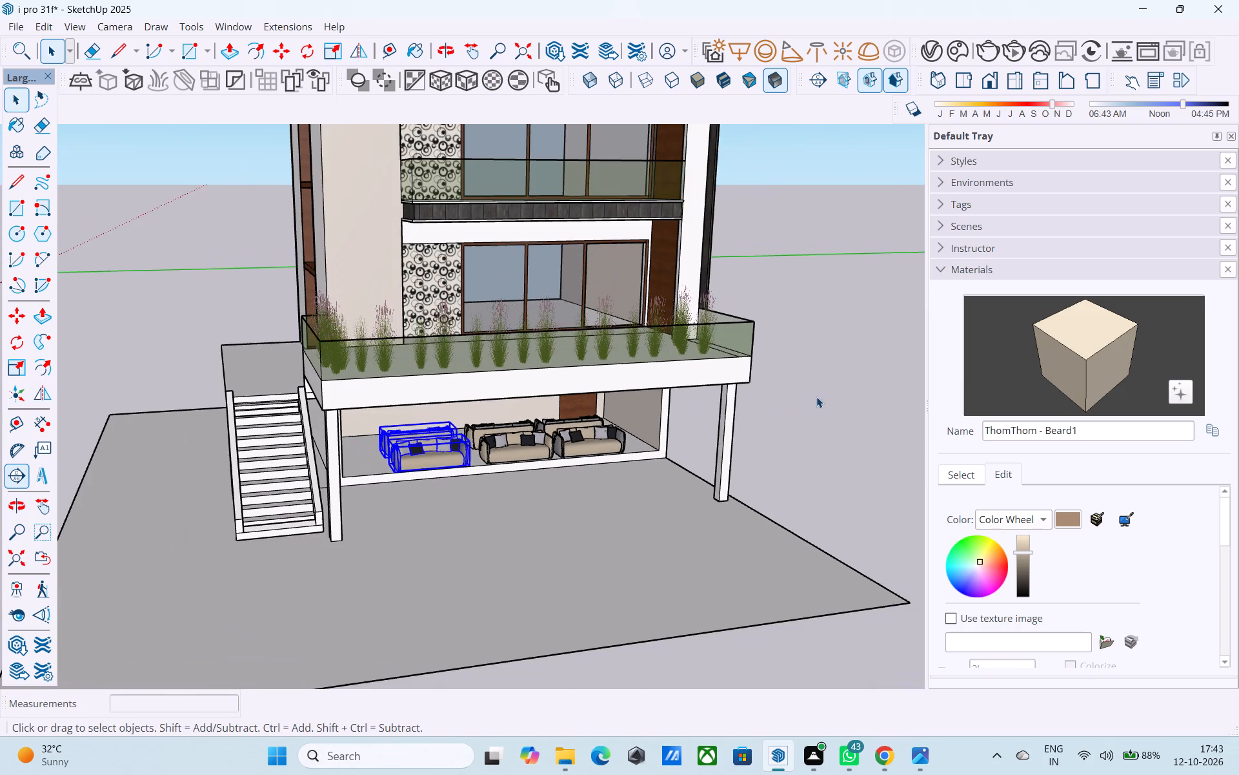
left_click(817, 396)
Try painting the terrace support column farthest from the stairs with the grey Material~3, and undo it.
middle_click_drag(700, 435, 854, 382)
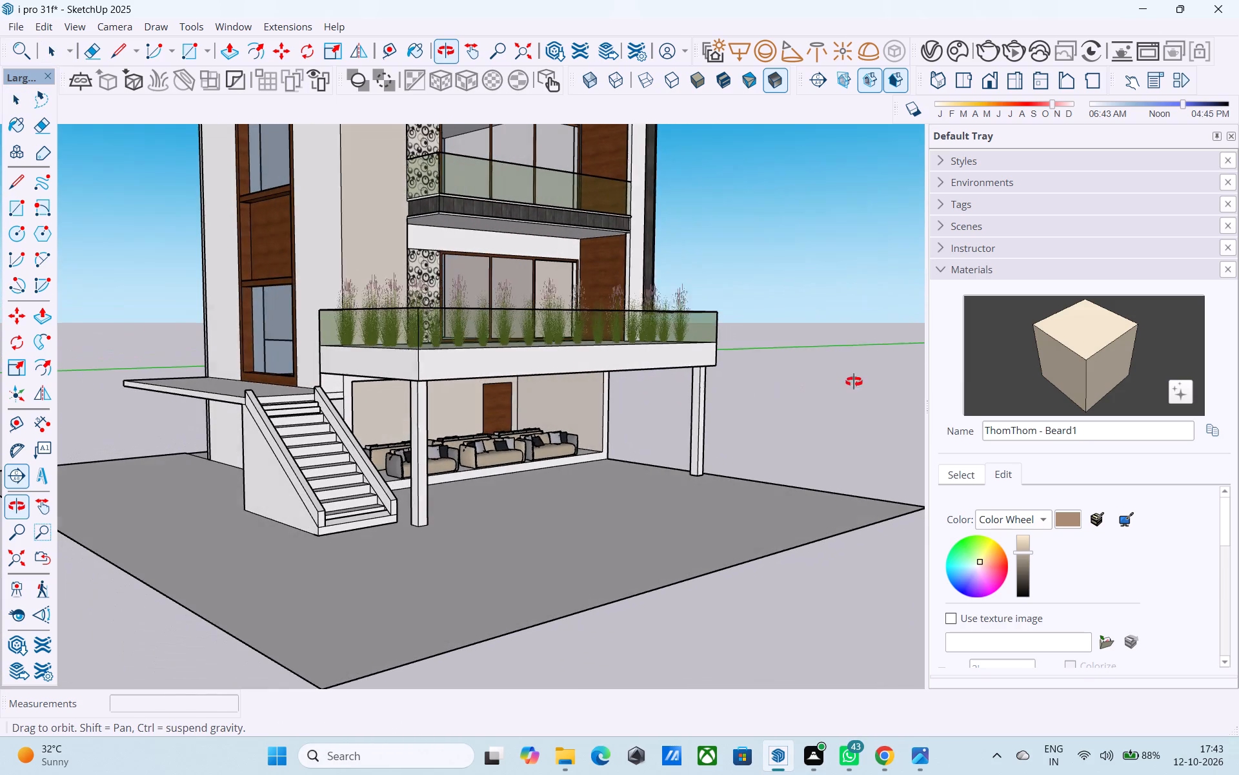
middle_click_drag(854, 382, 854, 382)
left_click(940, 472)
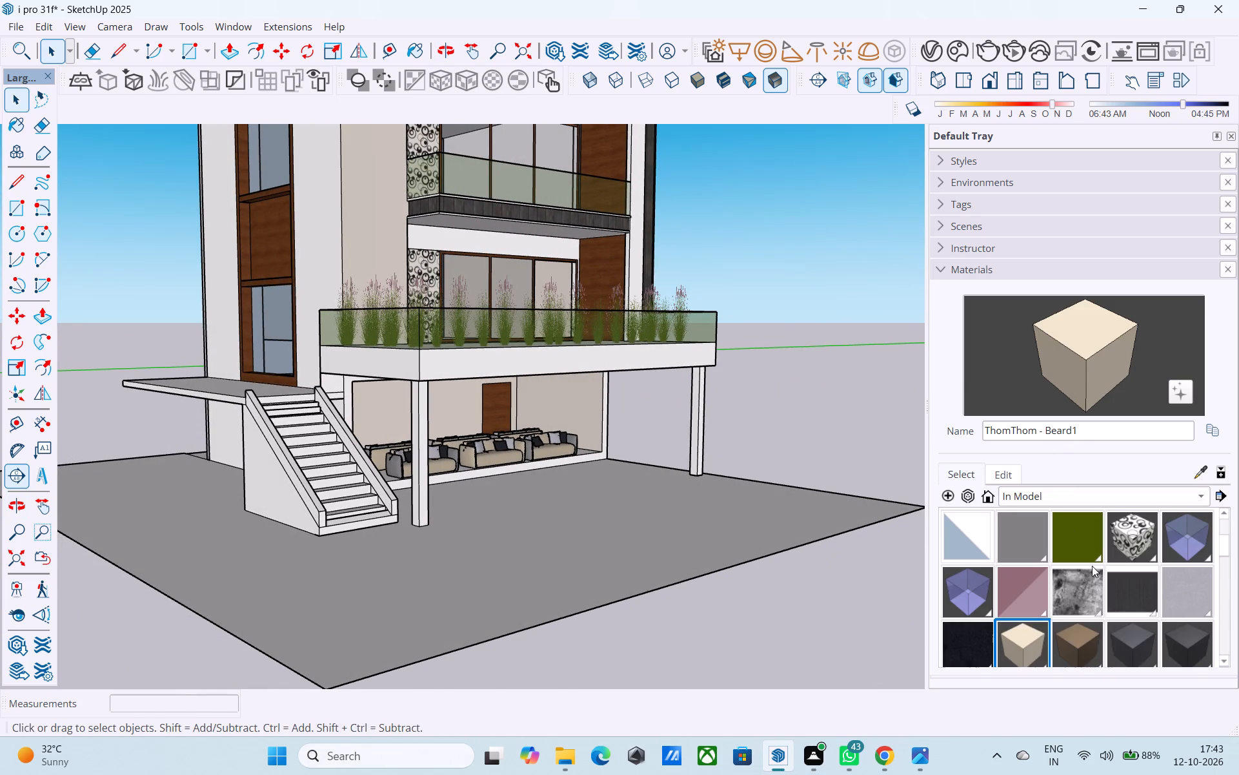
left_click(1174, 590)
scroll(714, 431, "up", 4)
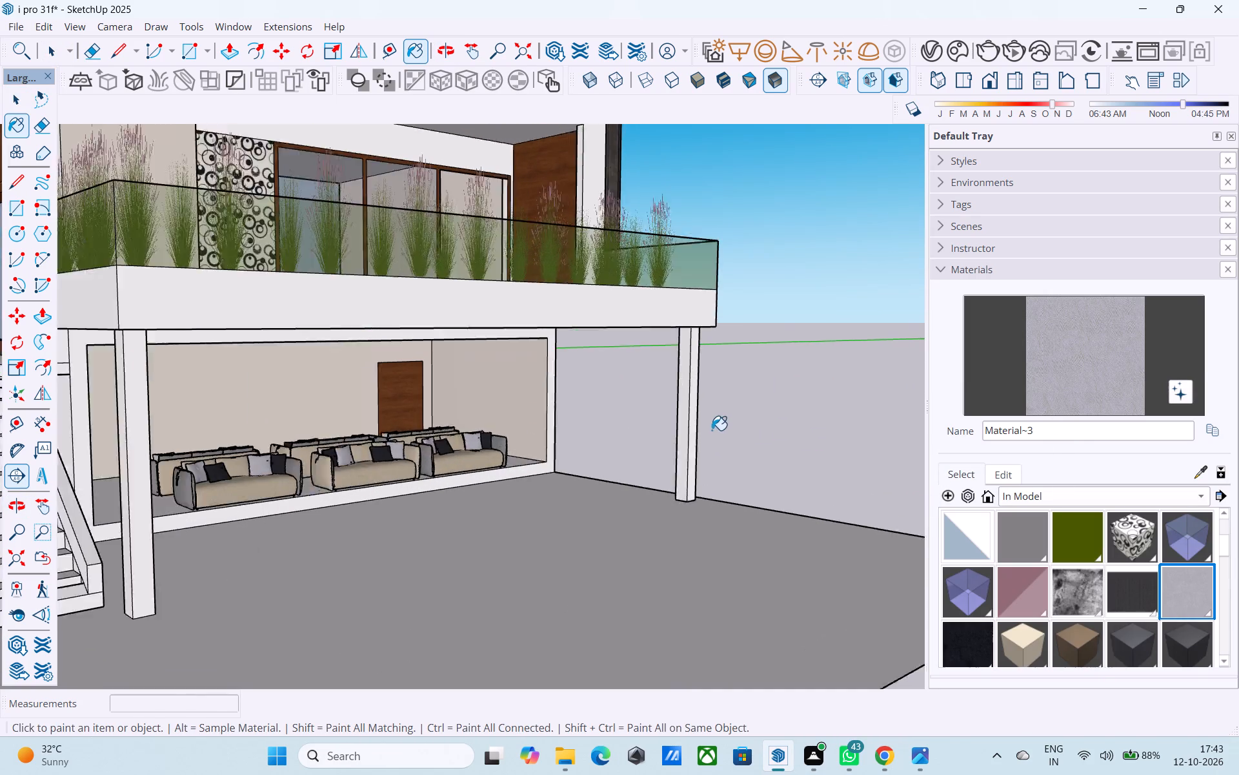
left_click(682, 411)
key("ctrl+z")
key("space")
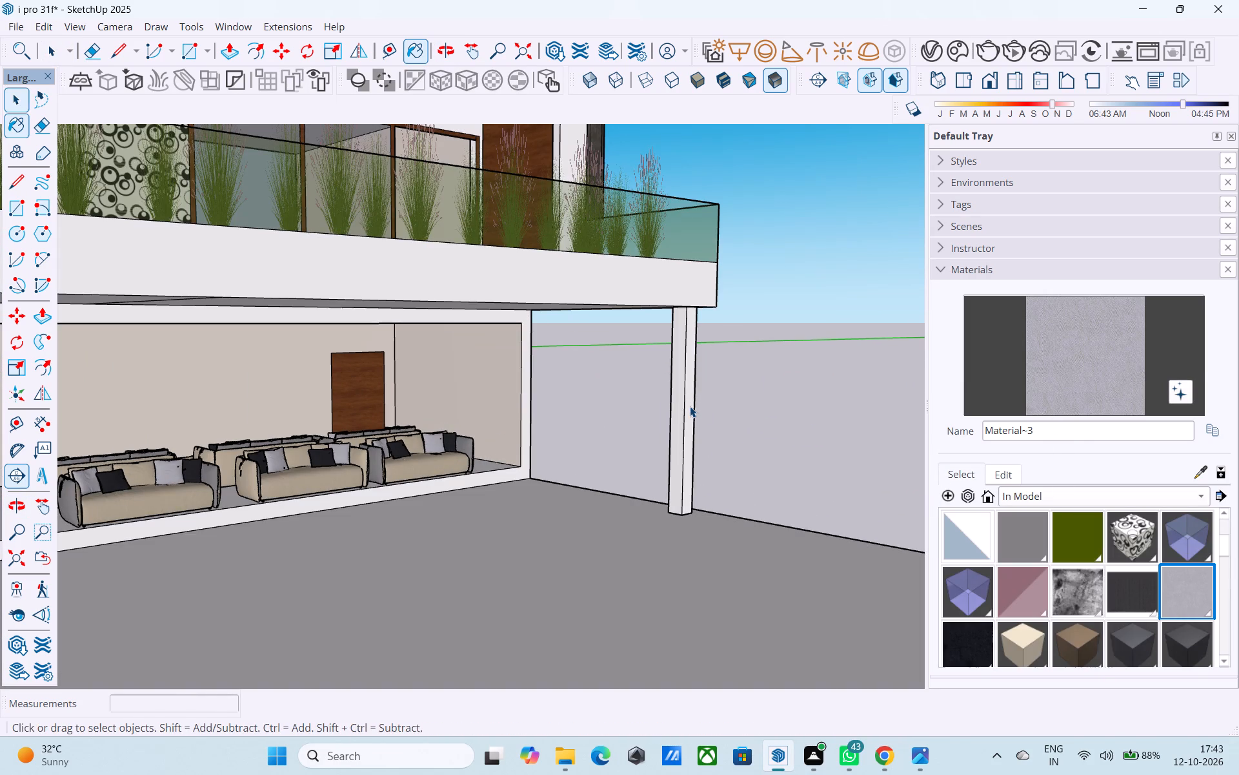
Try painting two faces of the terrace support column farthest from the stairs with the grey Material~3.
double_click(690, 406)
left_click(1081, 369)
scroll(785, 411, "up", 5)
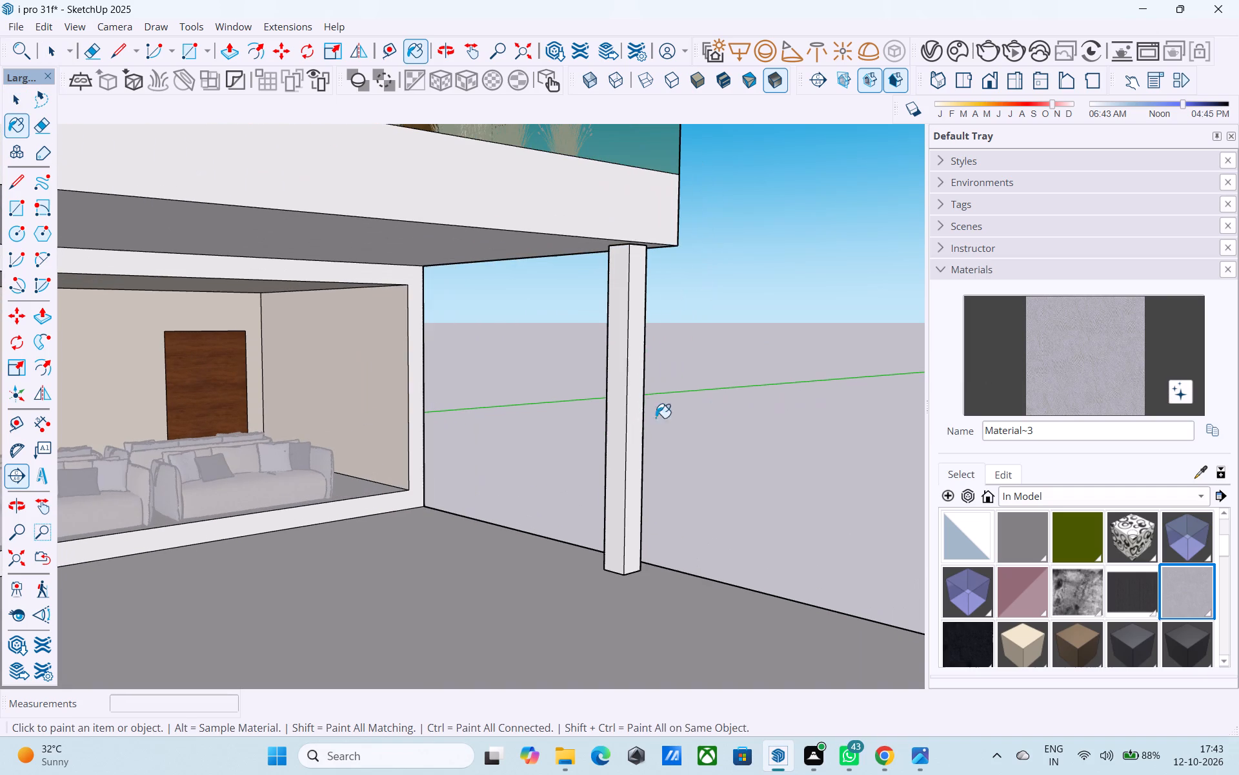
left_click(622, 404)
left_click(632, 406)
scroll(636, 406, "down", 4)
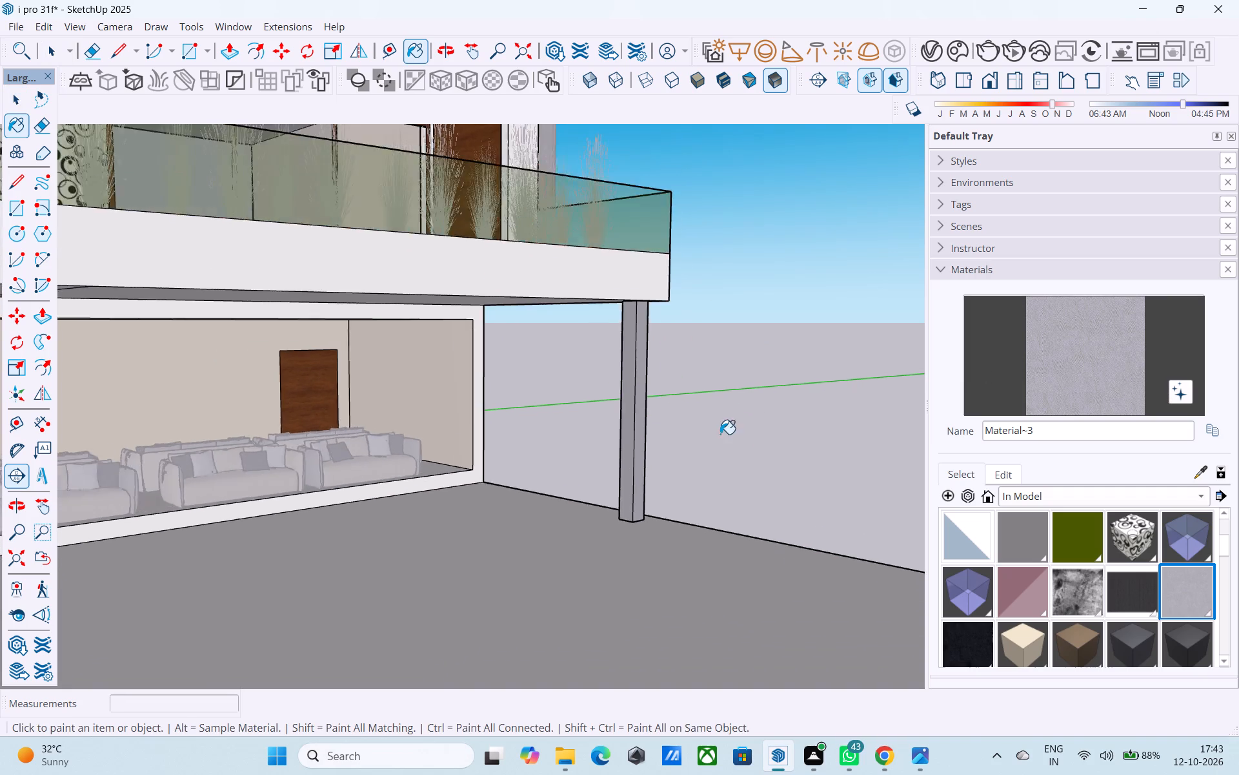
Paint the two visible faces of the terrace column farthest from the stairs with the dark ThomThom - Trousers1 material.
scroll(720, 434, "down", 2)
scroll(1017, 582, "down", 3)
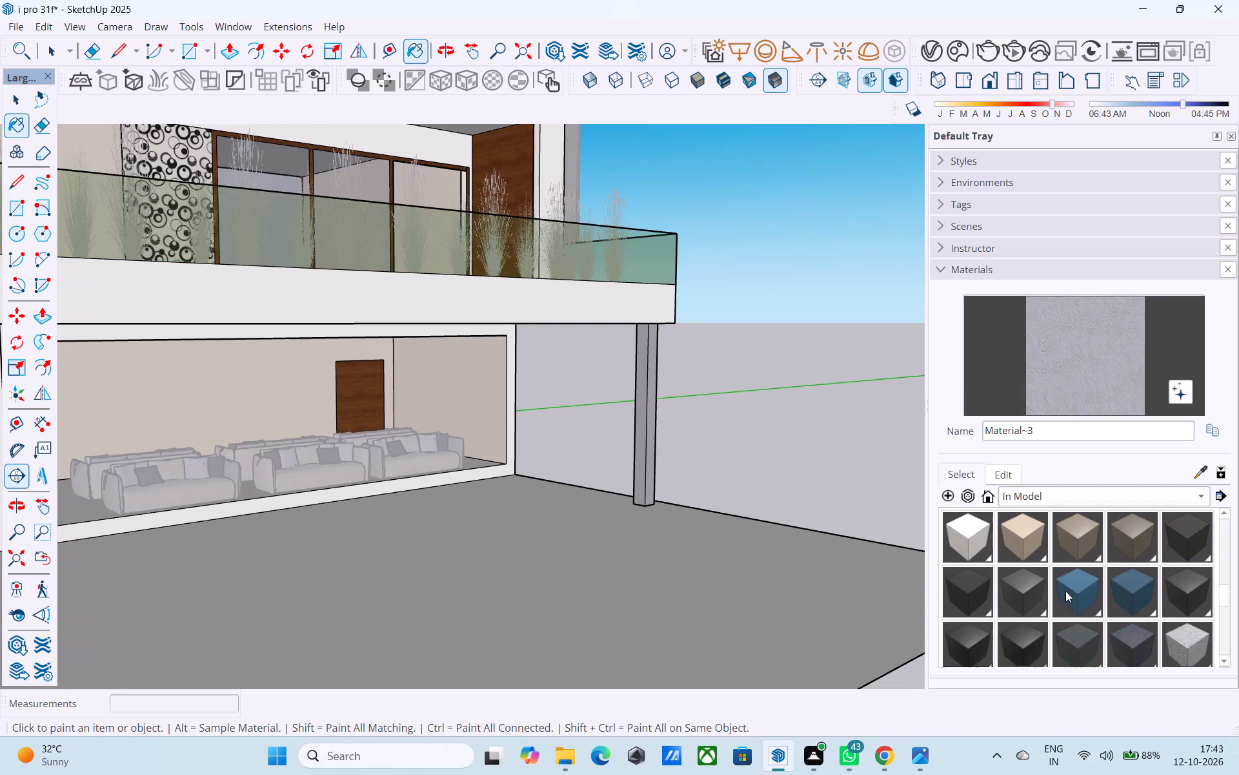
left_click(1073, 641)
scroll(735, 499, "up", 3)
scroll(609, 444, "up", 3)
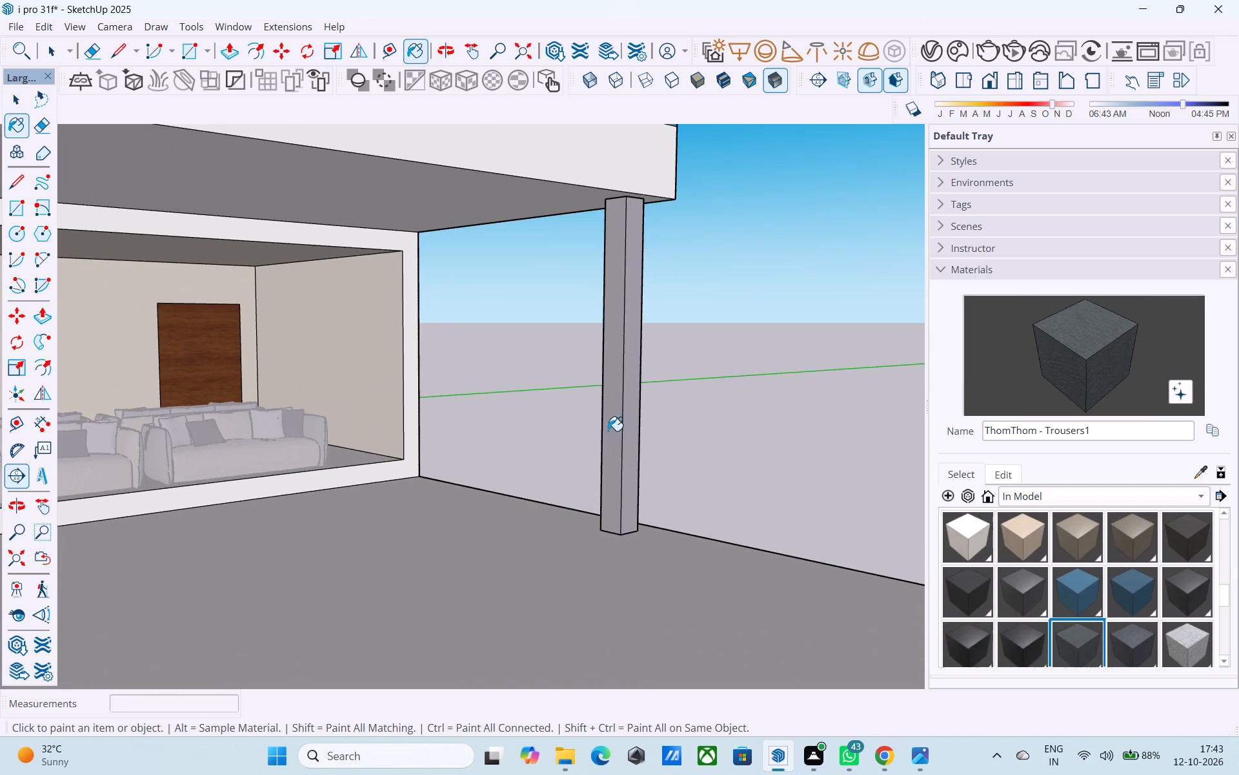
left_click(609, 431)
left_click(625, 429)
Paint the terrace support column nearest the stairs with ThomThom - Trousers1 on its stair-side, front and opposite side faces.
scroll(682, 420, "down", 12)
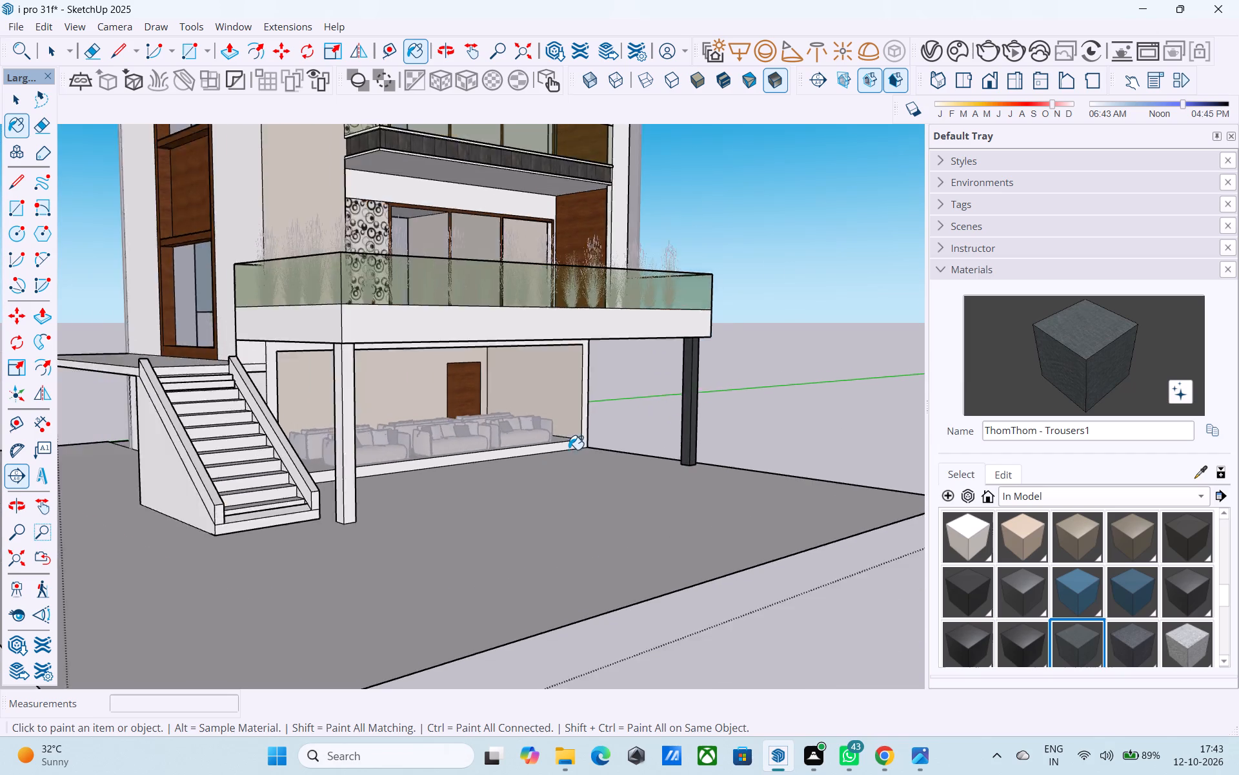
scroll(569, 449, "down", 1)
middle_click_drag(458, 453, 612, 466)
scroll(444, 453, "up", 3)
left_click(505, 418)
middle_click_drag(525, 421, 519, 424)
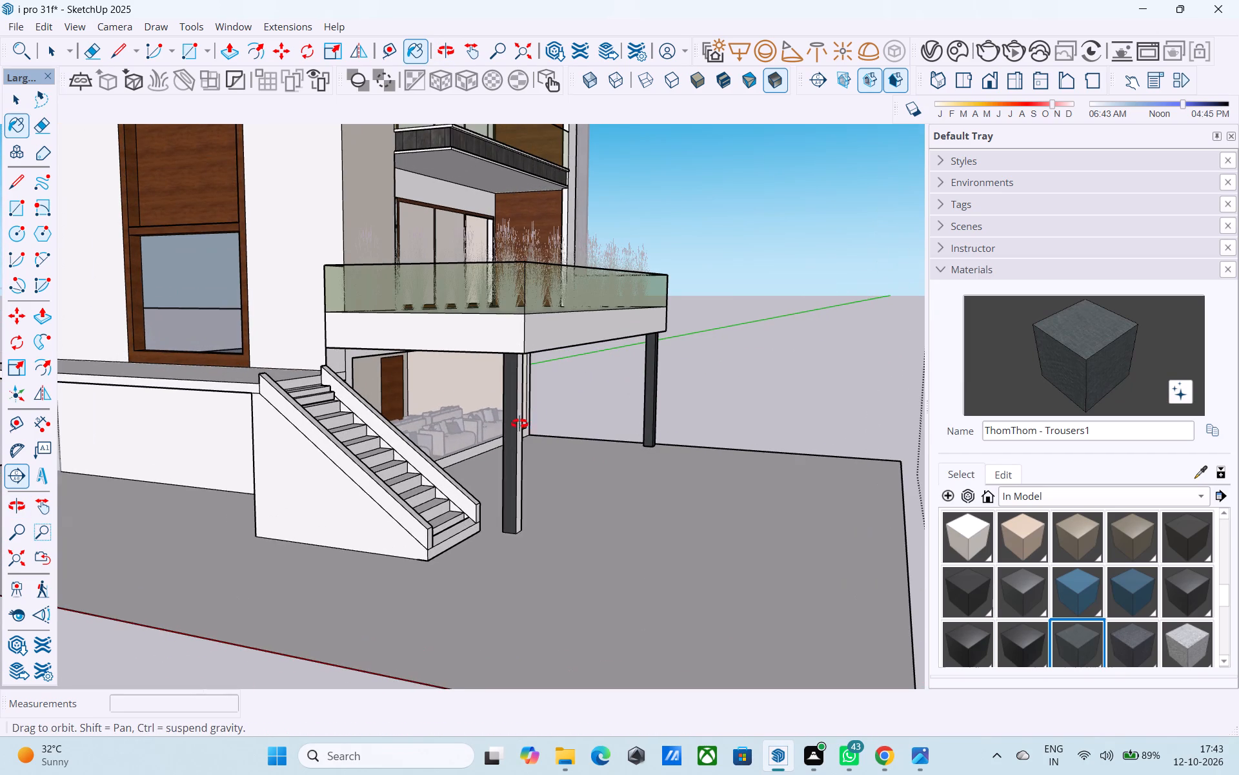
middle_click_drag(519, 424, 265, 493)
left_click(305, 450)
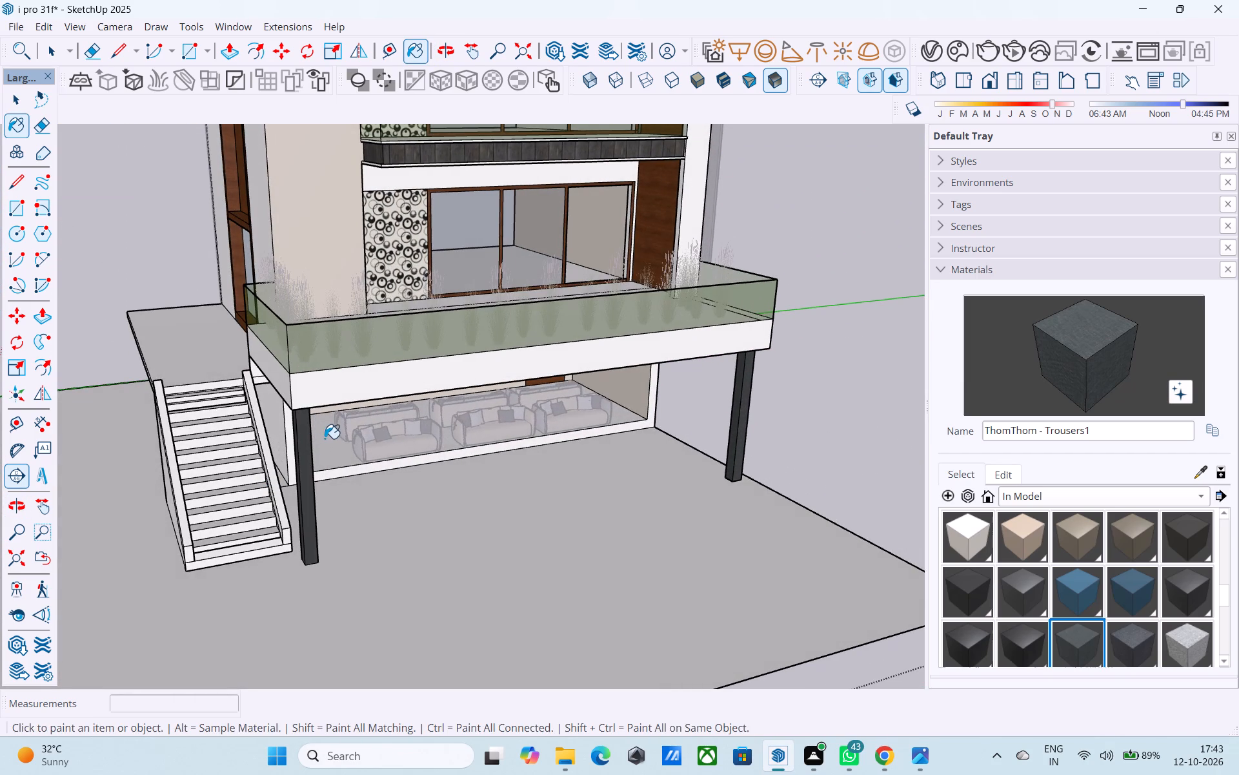
middle_click_drag(332, 437, 106, 471, "shift")
scroll(349, 462, "up", 4)
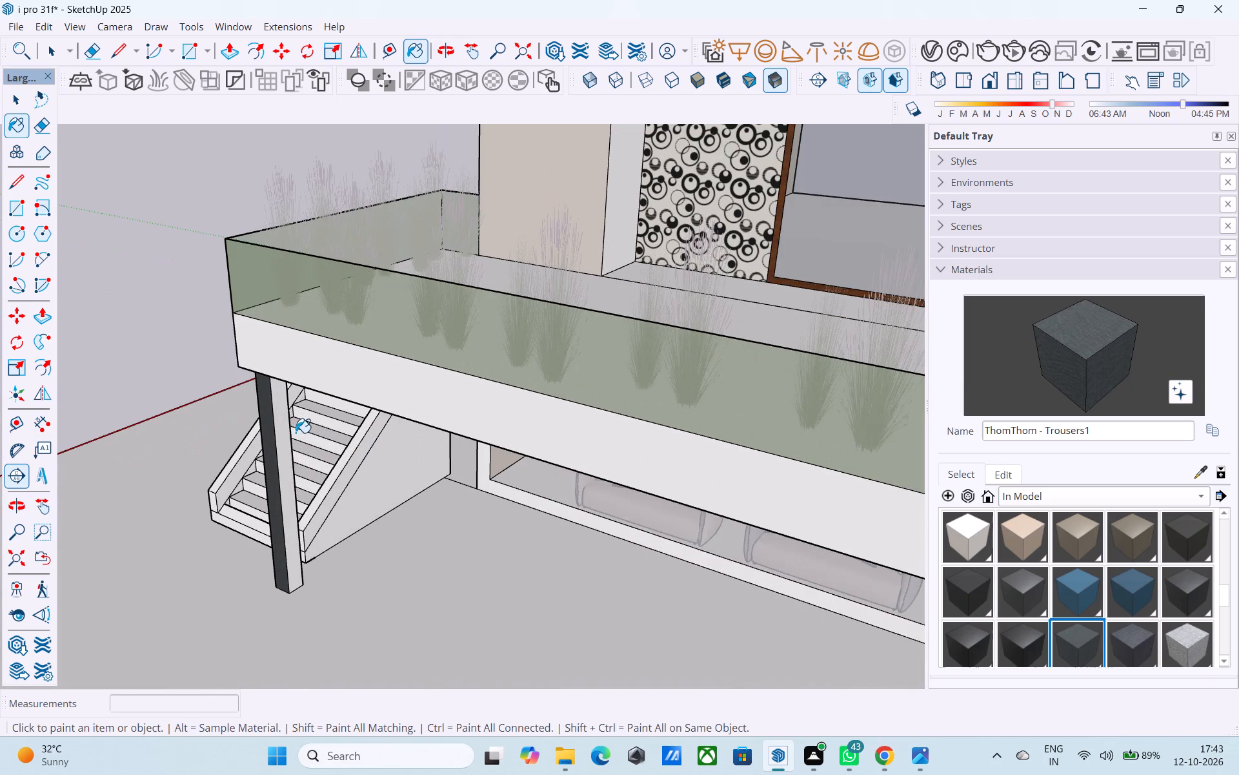
left_click(286, 432)
Paint the remaining unpainted faces of the terrace support columns with ThomThom - Trousers1.
scroll(268, 421, "down", 10)
middle_click_drag(481, 590, 275, 539)
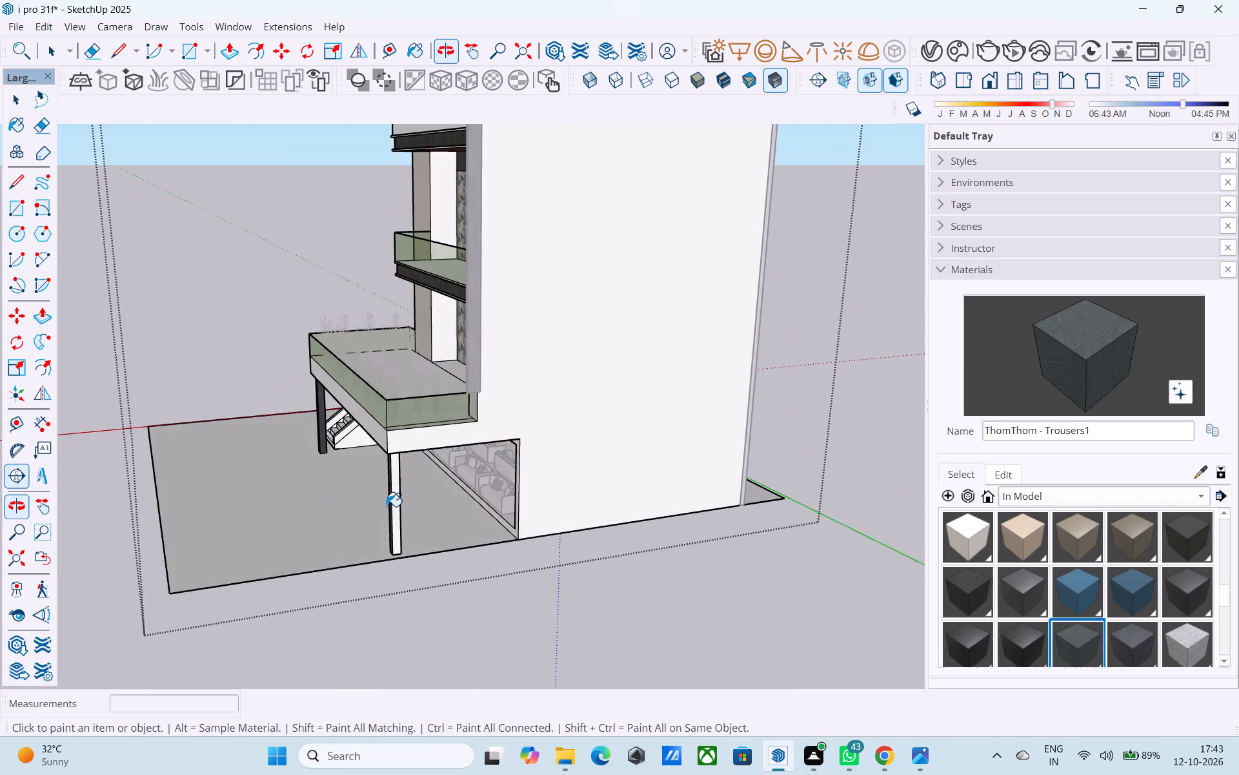
middle_click_drag(431, 506, 340, 474)
scroll(340, 484, "up", 4)
left_click(352, 468)
middle_click_drag(418, 475, 330, 471)
scroll(330, 471, "up", 4)
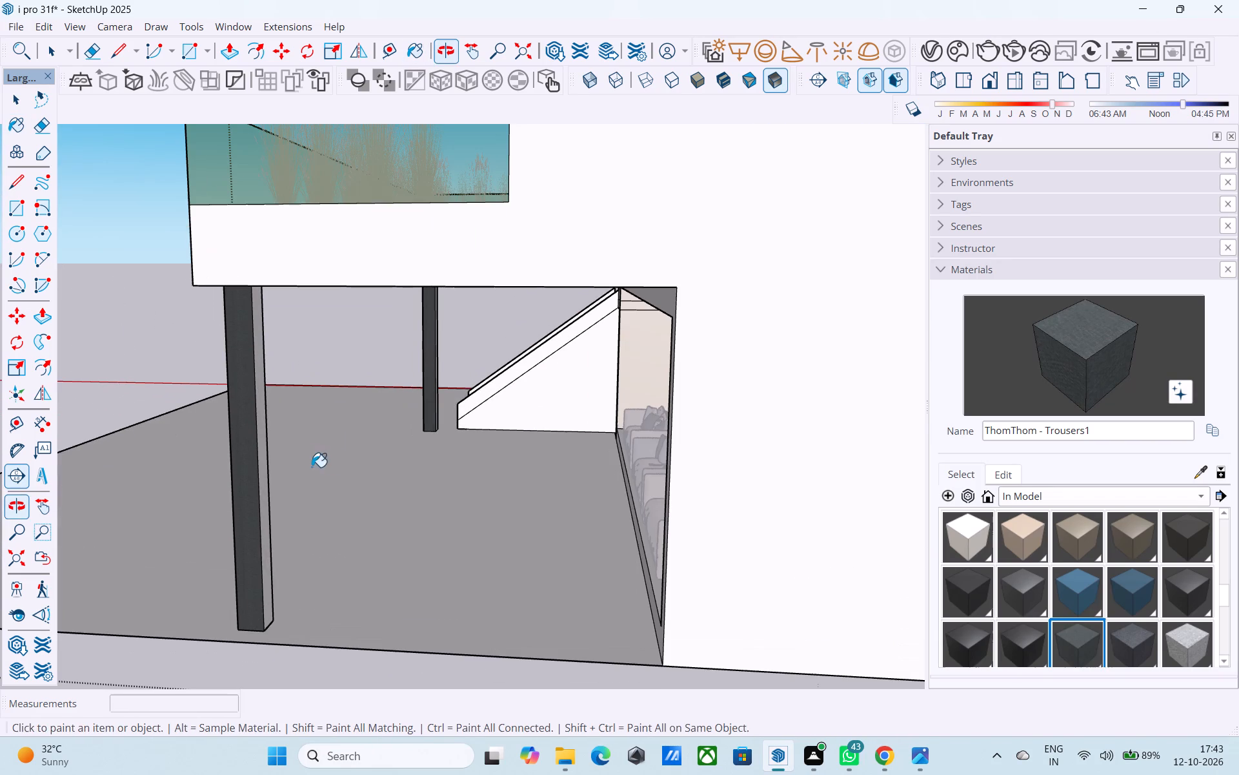
left_click(261, 463)
middle_click_drag(428, 451, 1238, 491)
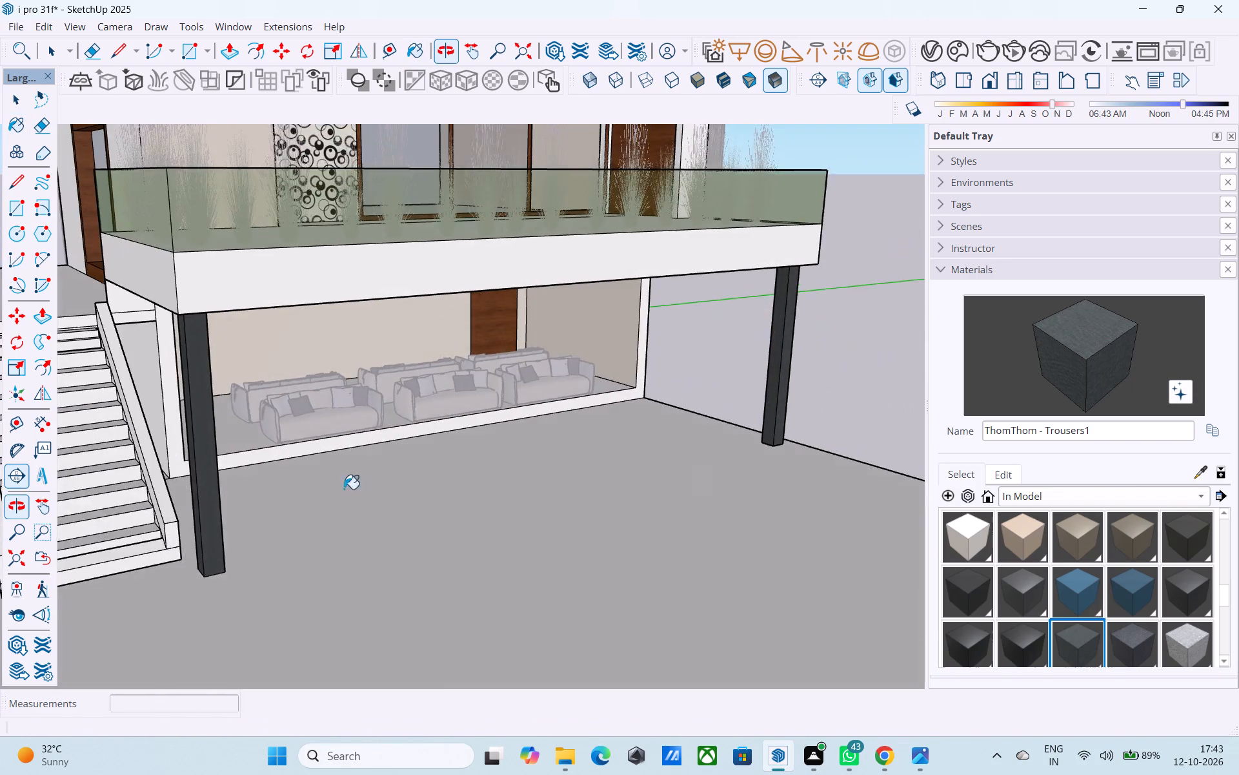
middle_click_drag(241, 488, 871, 476)
scroll(871, 361, "up", 5)
left_click(843, 301)
scroll(669, 365, "down", 9)
Draw a 3' vertical line up the wall from the entrance landing's corner, and a parapet rectangle from it along the landing's short end.
middle_click_drag(639, 407, 617, 406)
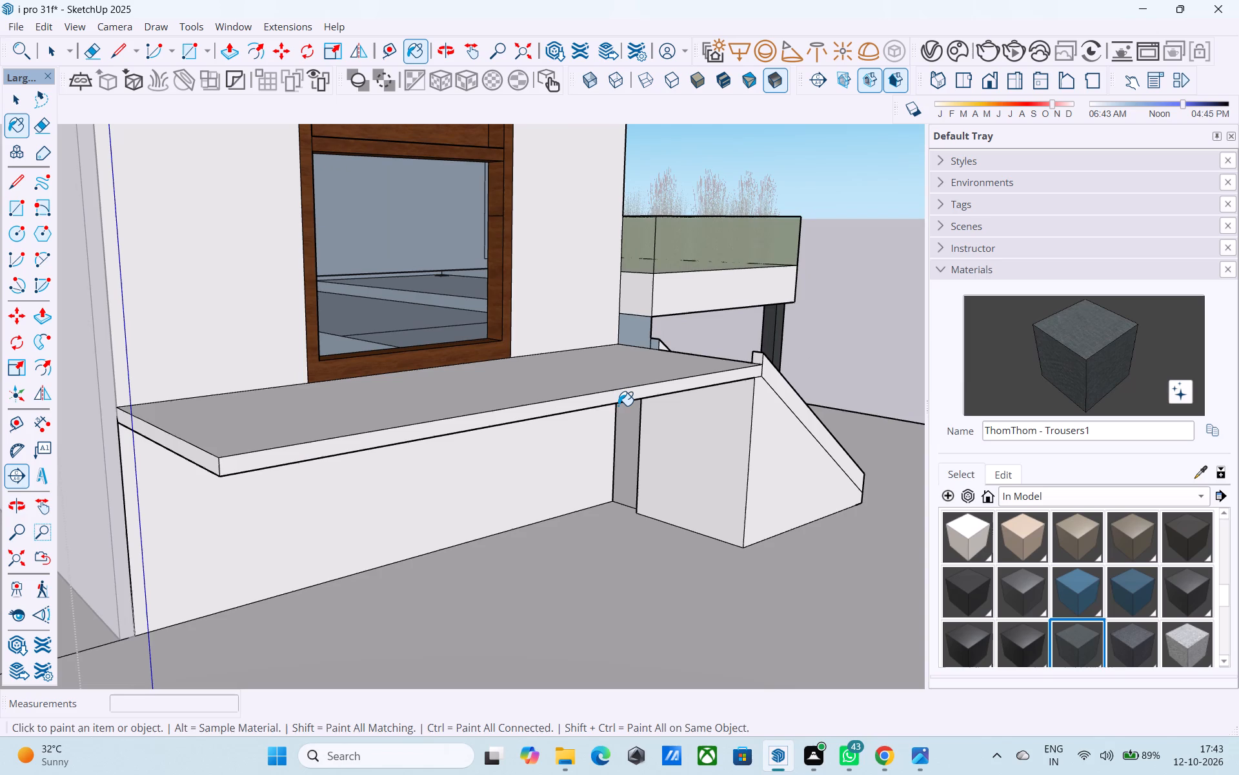
middle_click_drag(618, 406, 375, 459)
scroll(355, 449, "down", 5)
middle_click_drag(610, 458, 268, 486)
scroll(273, 491, "down", 4)
middle_click_drag(299, 499, 238, 482)
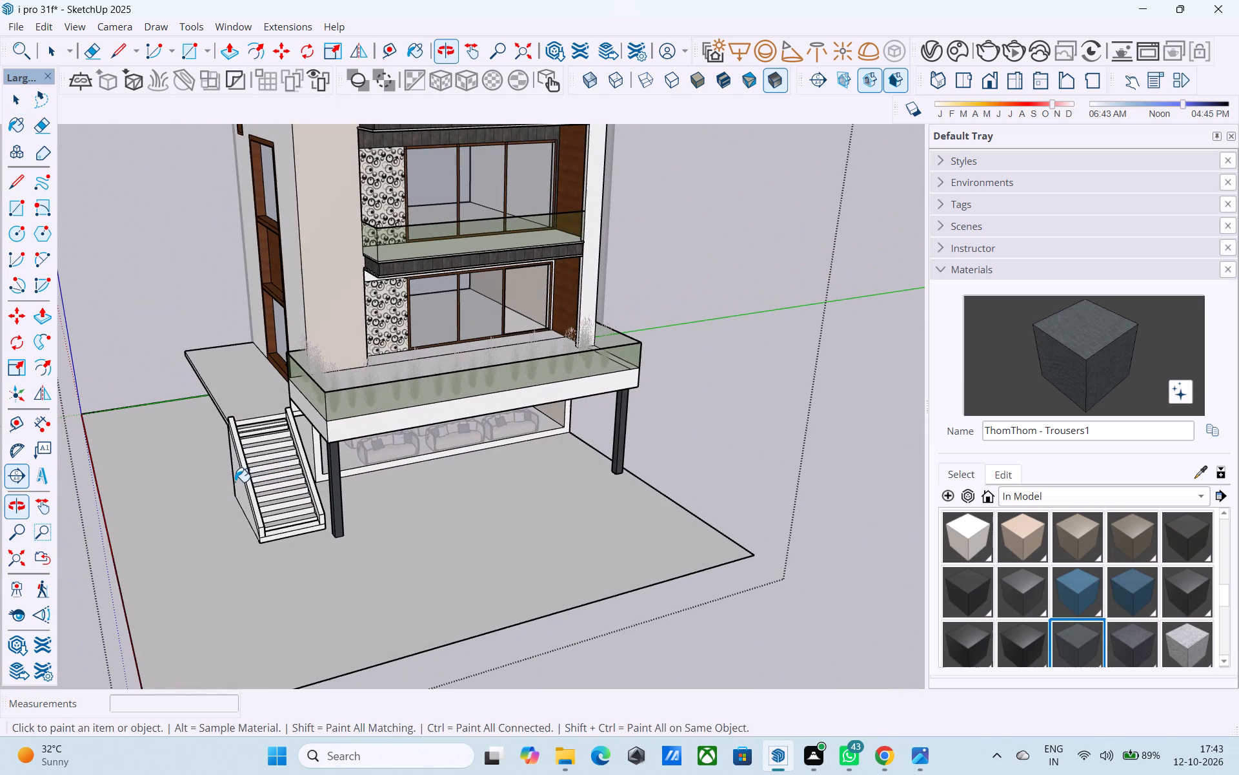
key("space")
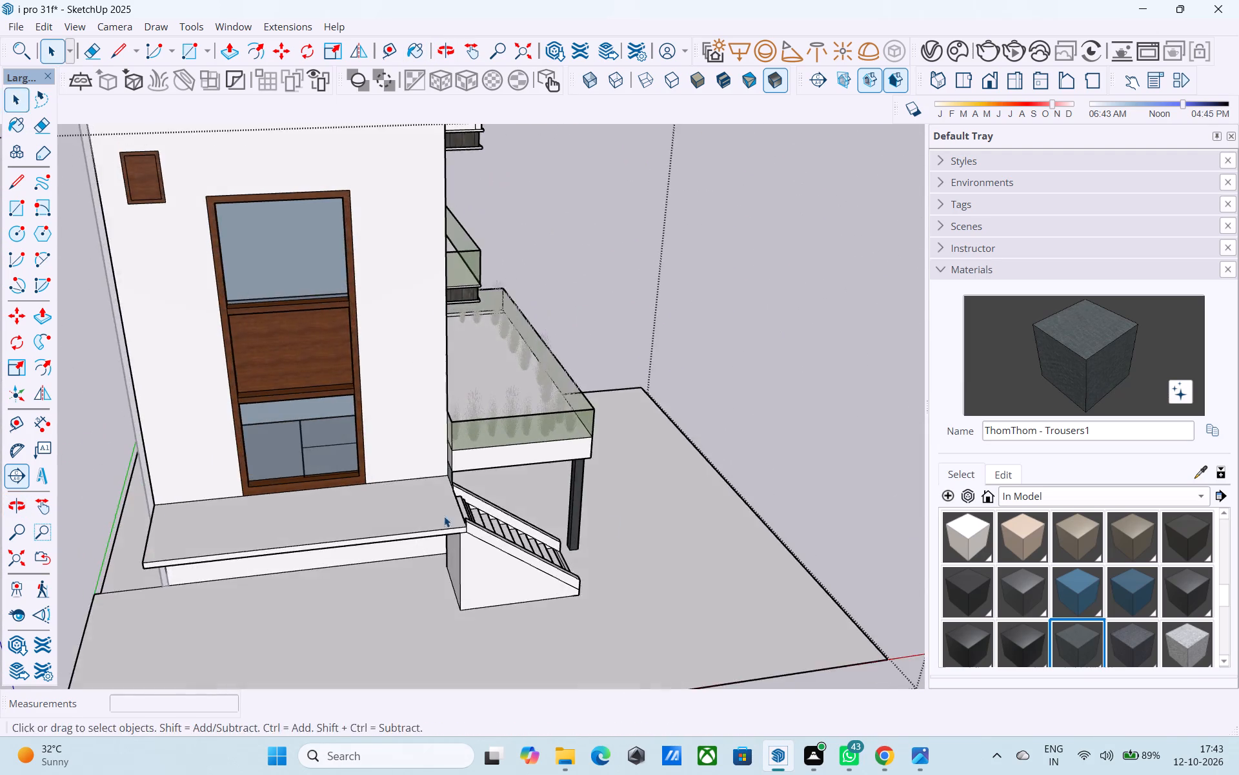
left_click(367, 480)
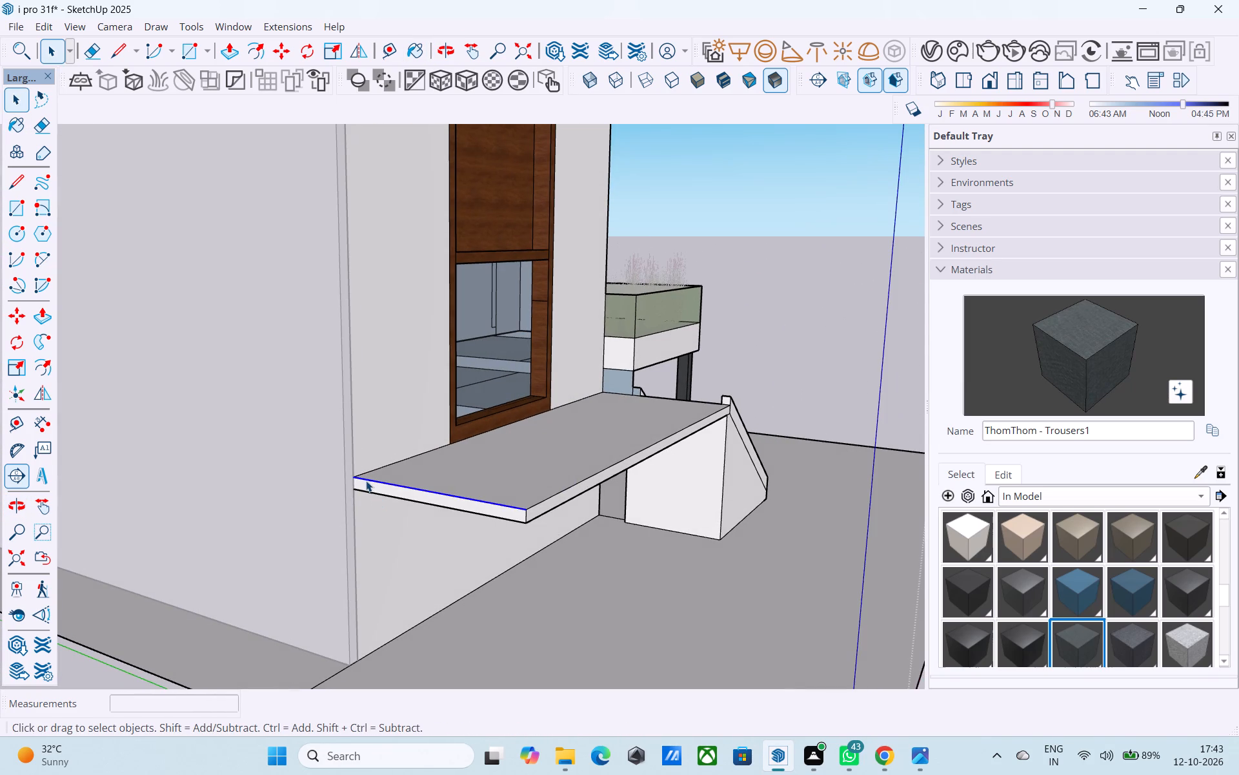
scroll(365, 480, "up", 3)
key("l")
left_click(352, 479)
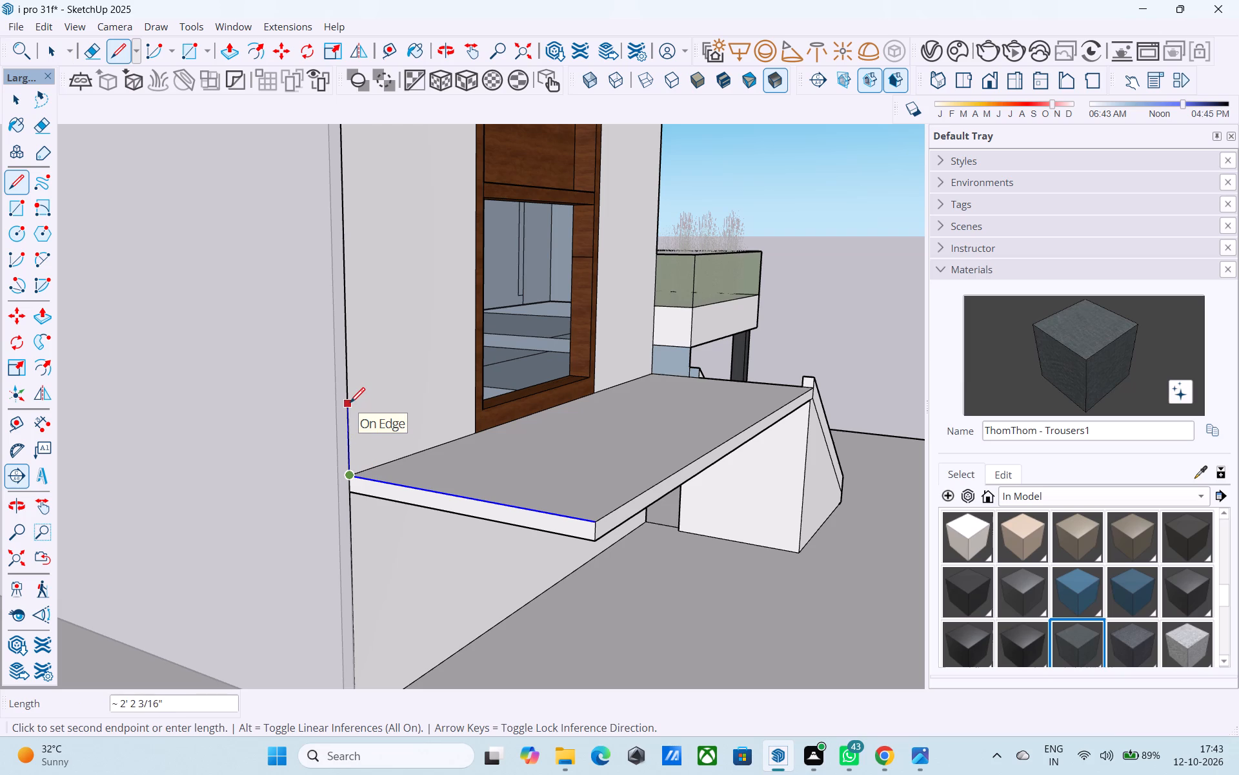
key("3")
key("apostrophe")
key("Return")
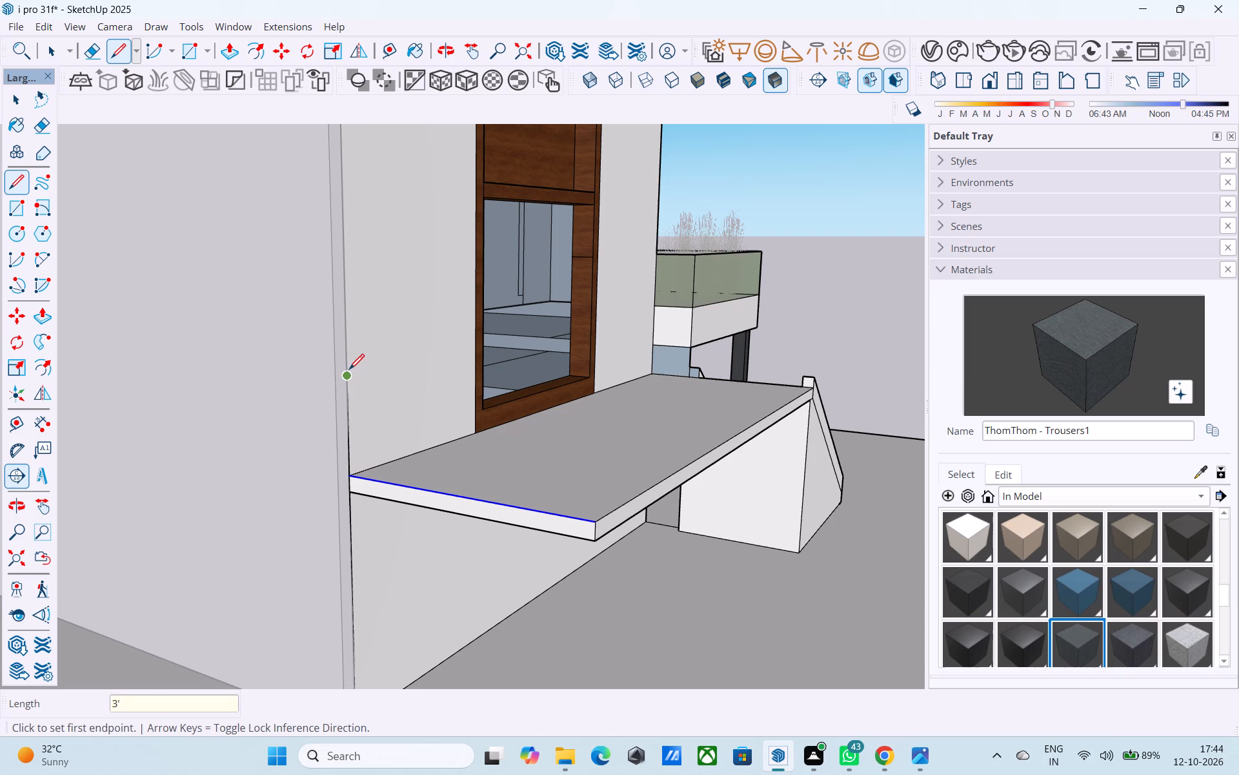
key("r")
left_click(349, 371)
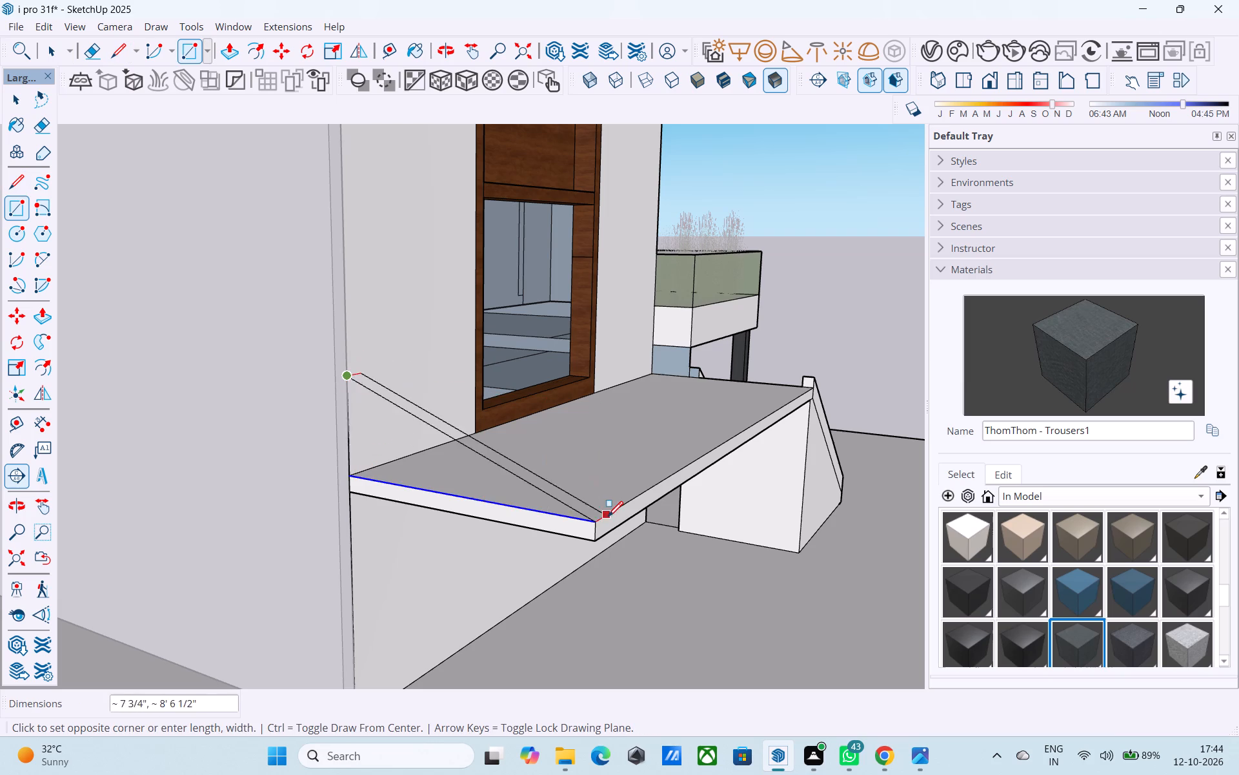
left_click(596, 526)
Draw a matching 3' high parapet rectangle along the landing's long outer edge, from the free corner to the stairs.
middle_click_drag(638, 510, 551, 522)
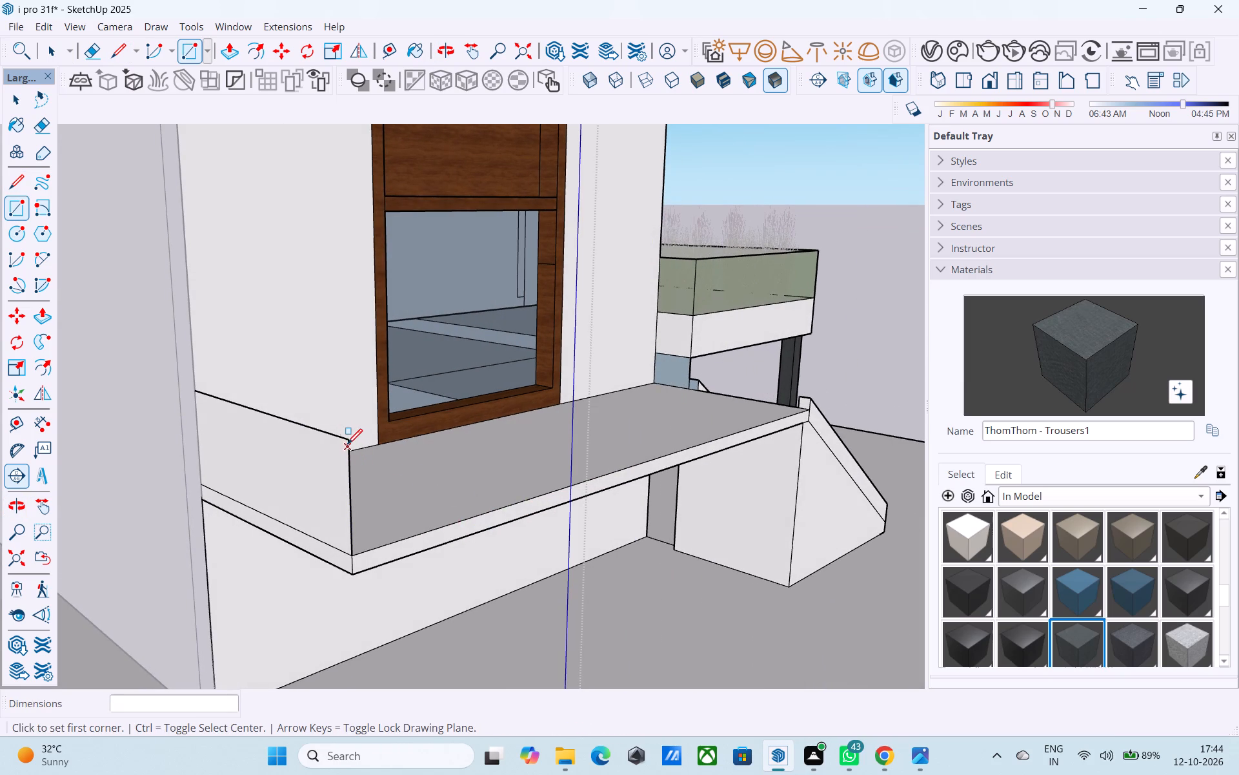
left_click(347, 446)
key("r")
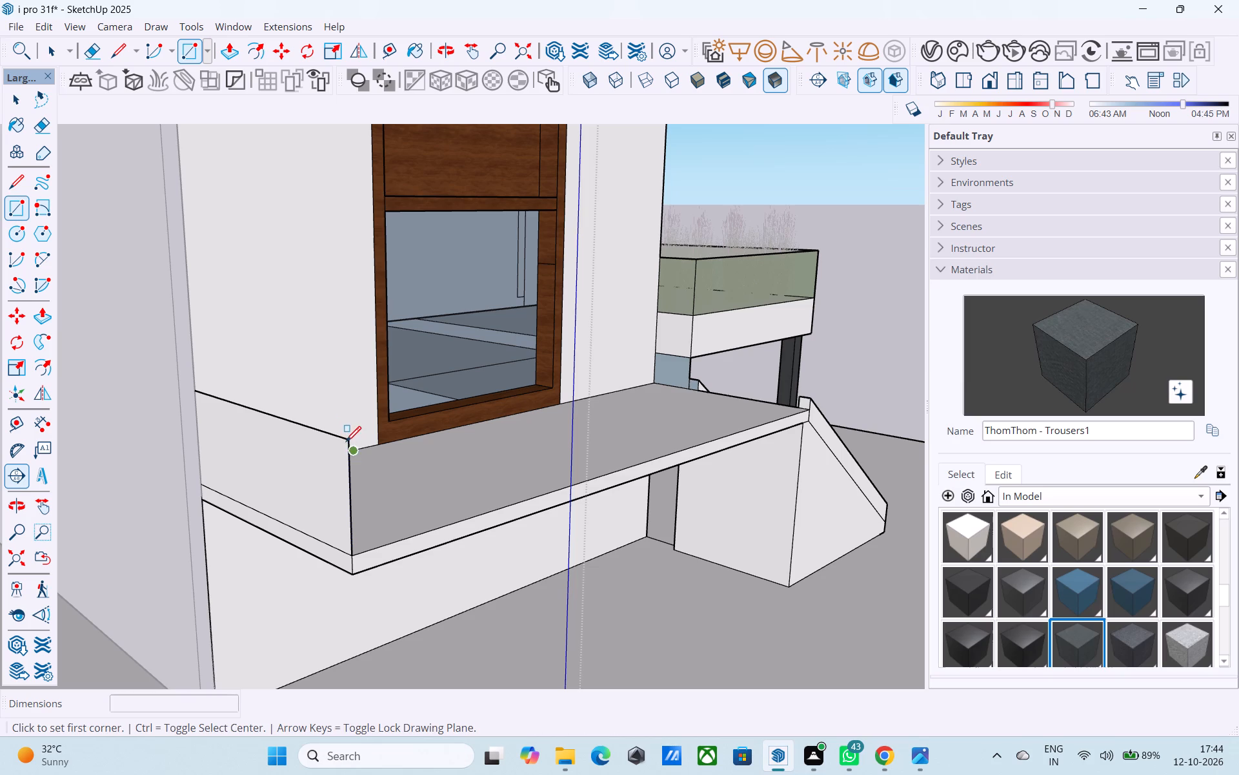
scroll(348, 440, "up", 5)
left_click(351, 440)
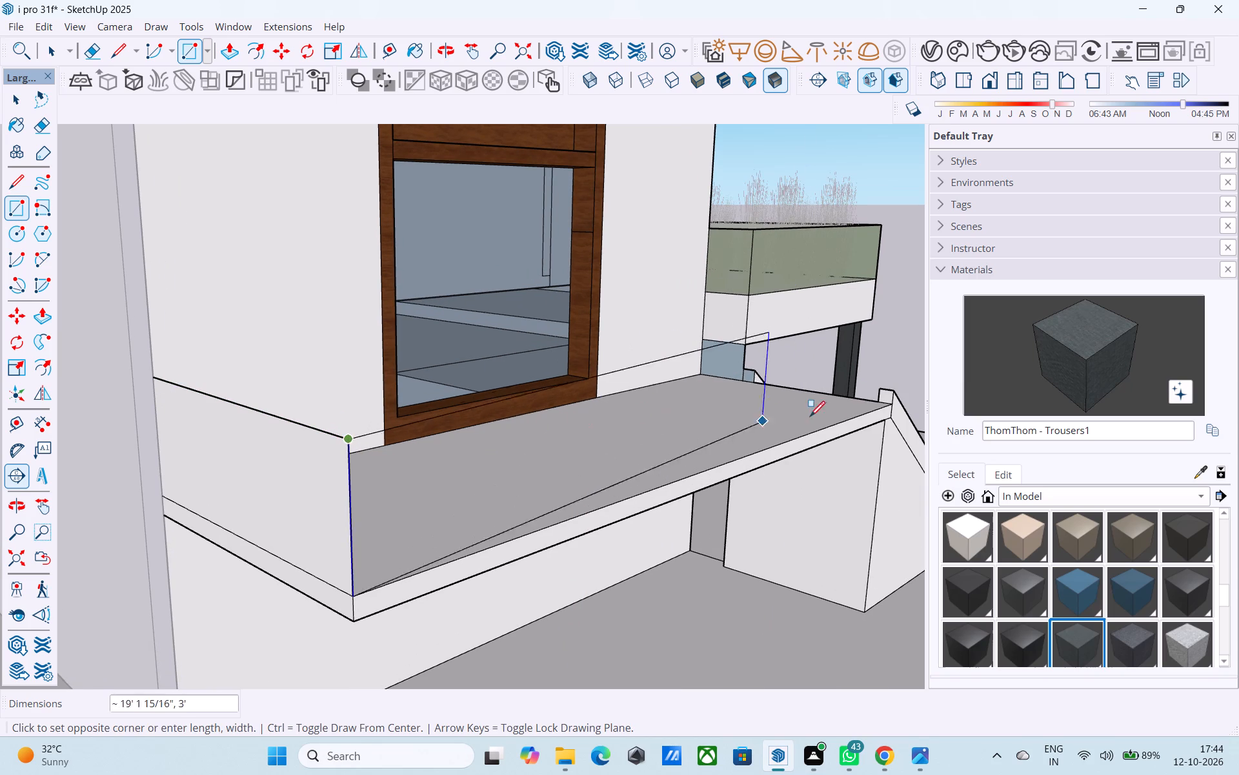
left_click(889, 405)
key("space")
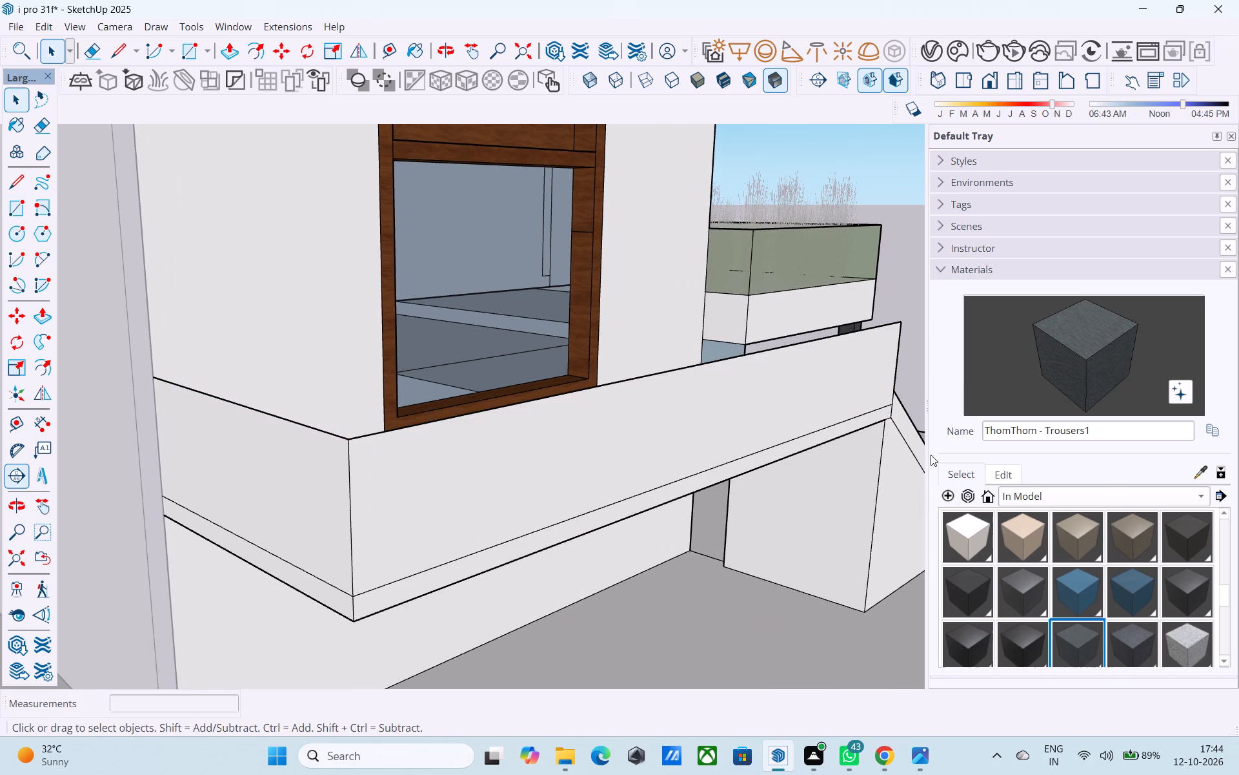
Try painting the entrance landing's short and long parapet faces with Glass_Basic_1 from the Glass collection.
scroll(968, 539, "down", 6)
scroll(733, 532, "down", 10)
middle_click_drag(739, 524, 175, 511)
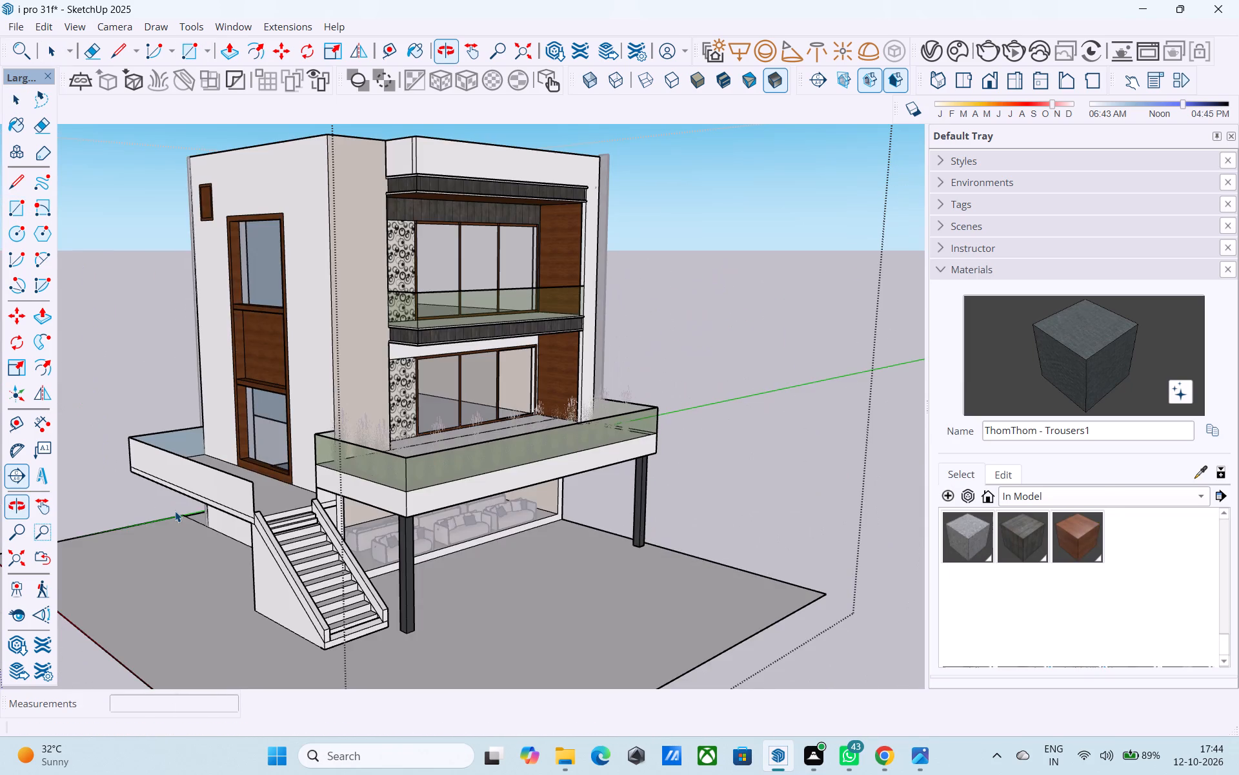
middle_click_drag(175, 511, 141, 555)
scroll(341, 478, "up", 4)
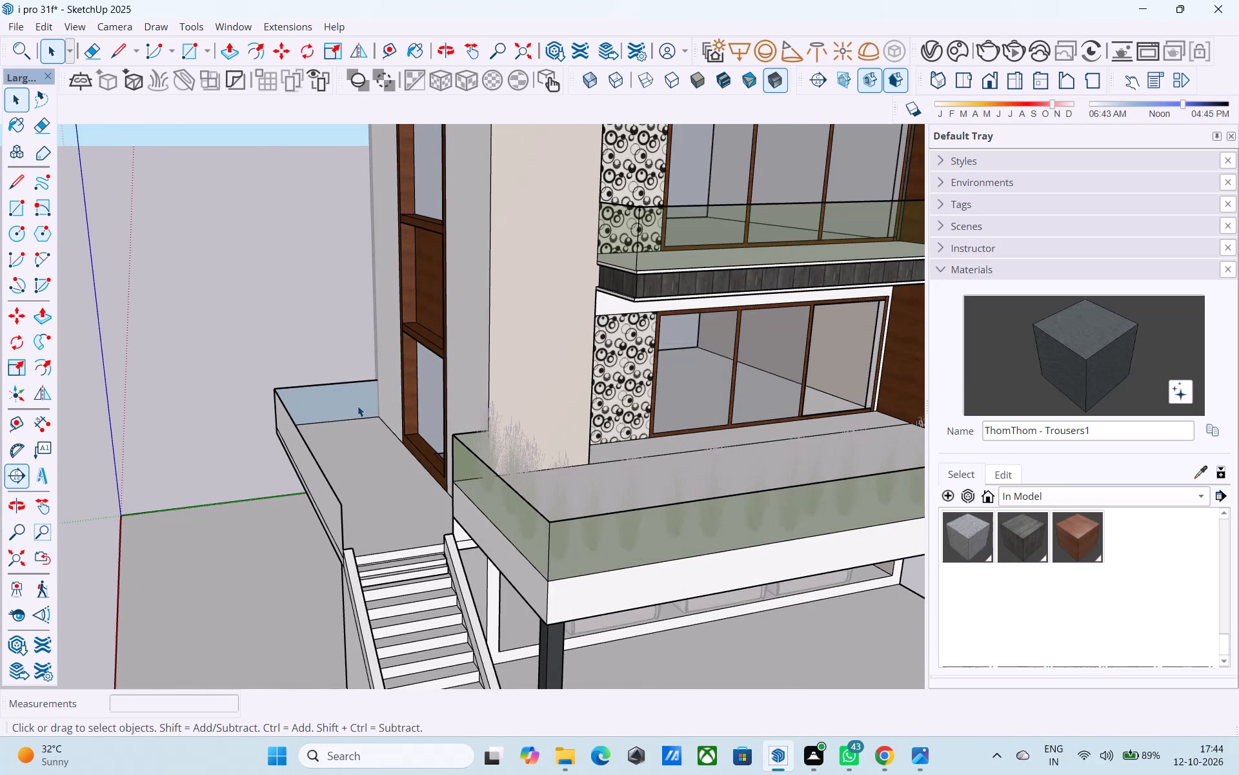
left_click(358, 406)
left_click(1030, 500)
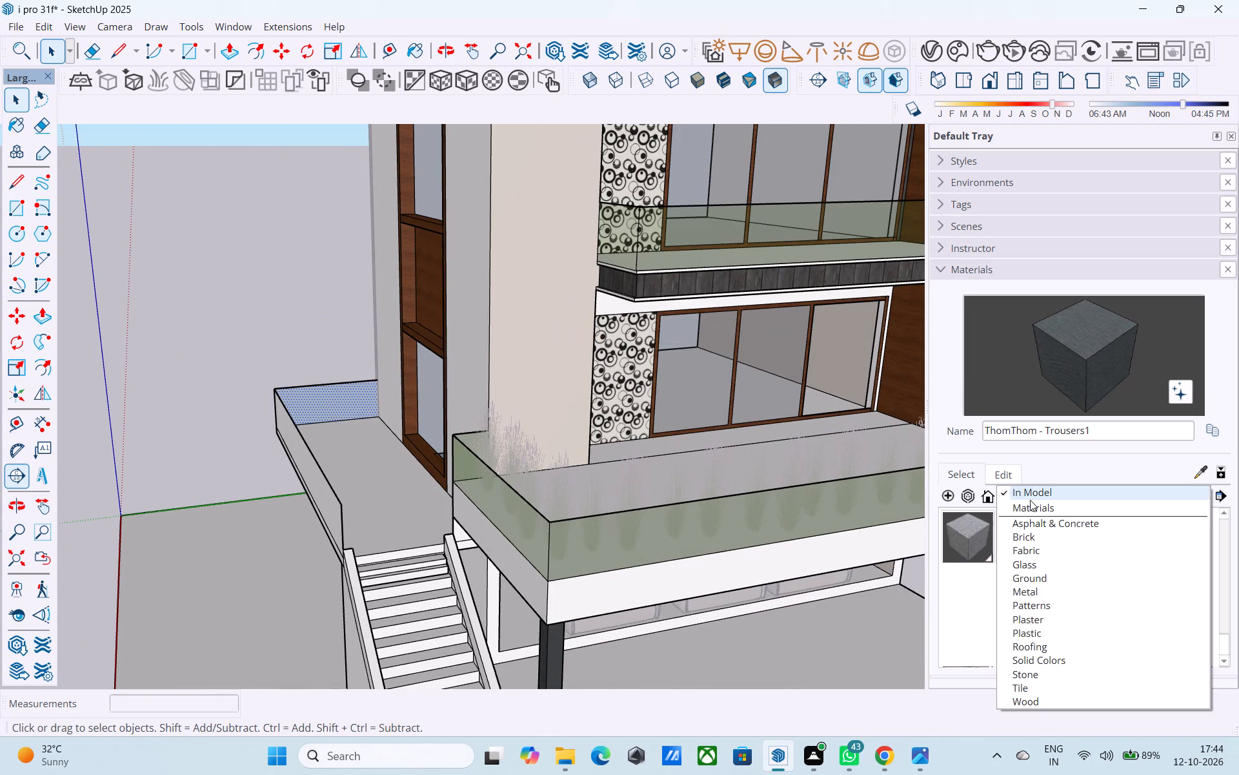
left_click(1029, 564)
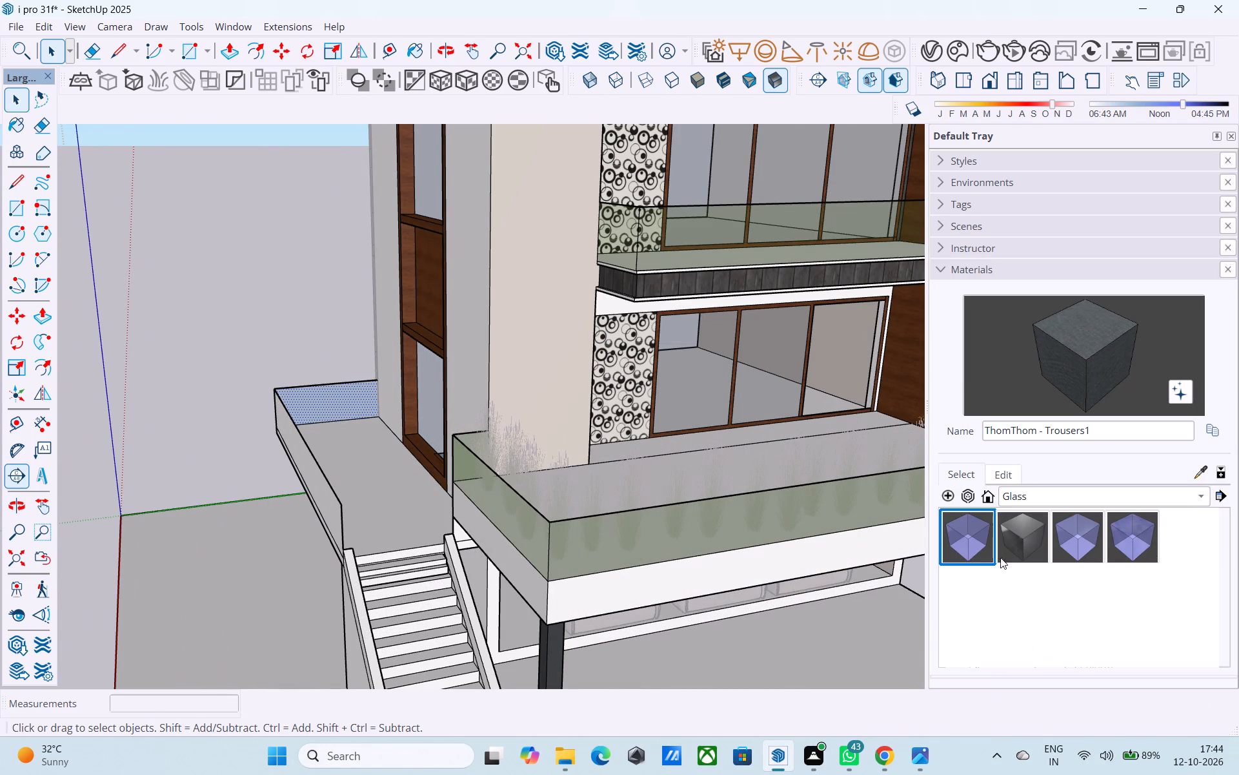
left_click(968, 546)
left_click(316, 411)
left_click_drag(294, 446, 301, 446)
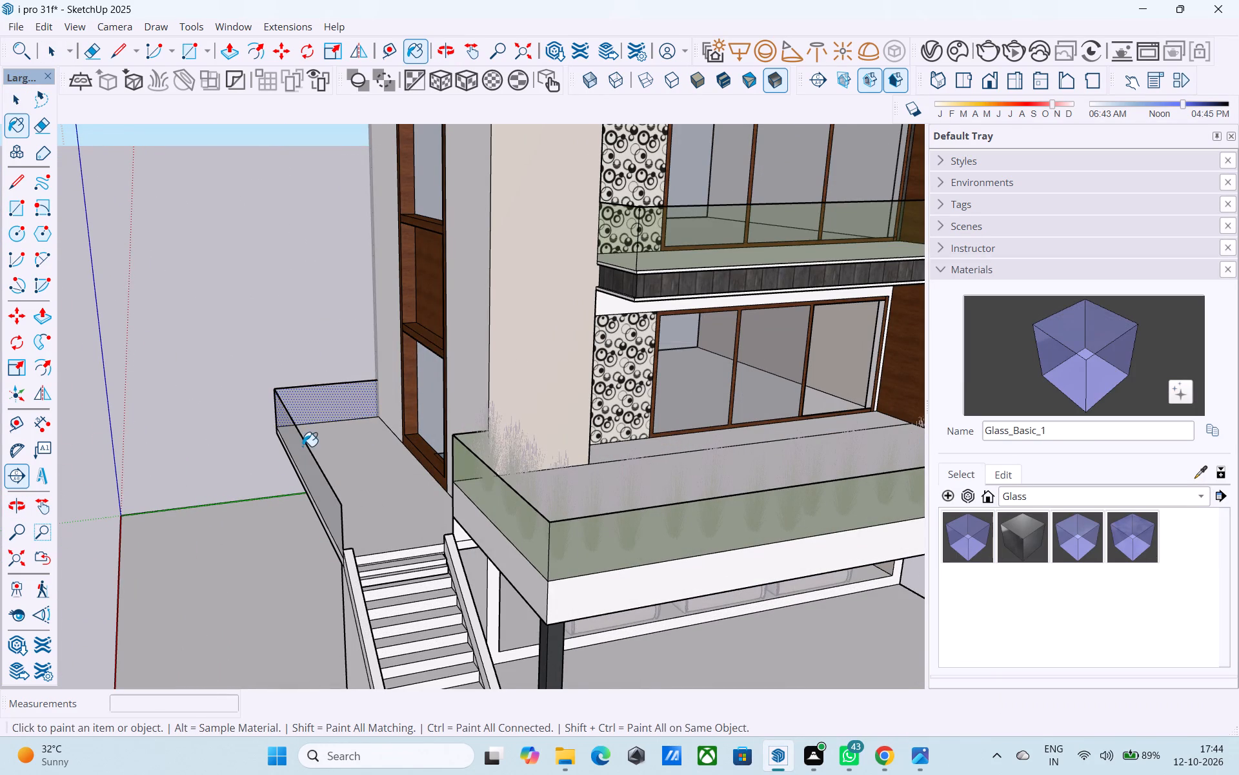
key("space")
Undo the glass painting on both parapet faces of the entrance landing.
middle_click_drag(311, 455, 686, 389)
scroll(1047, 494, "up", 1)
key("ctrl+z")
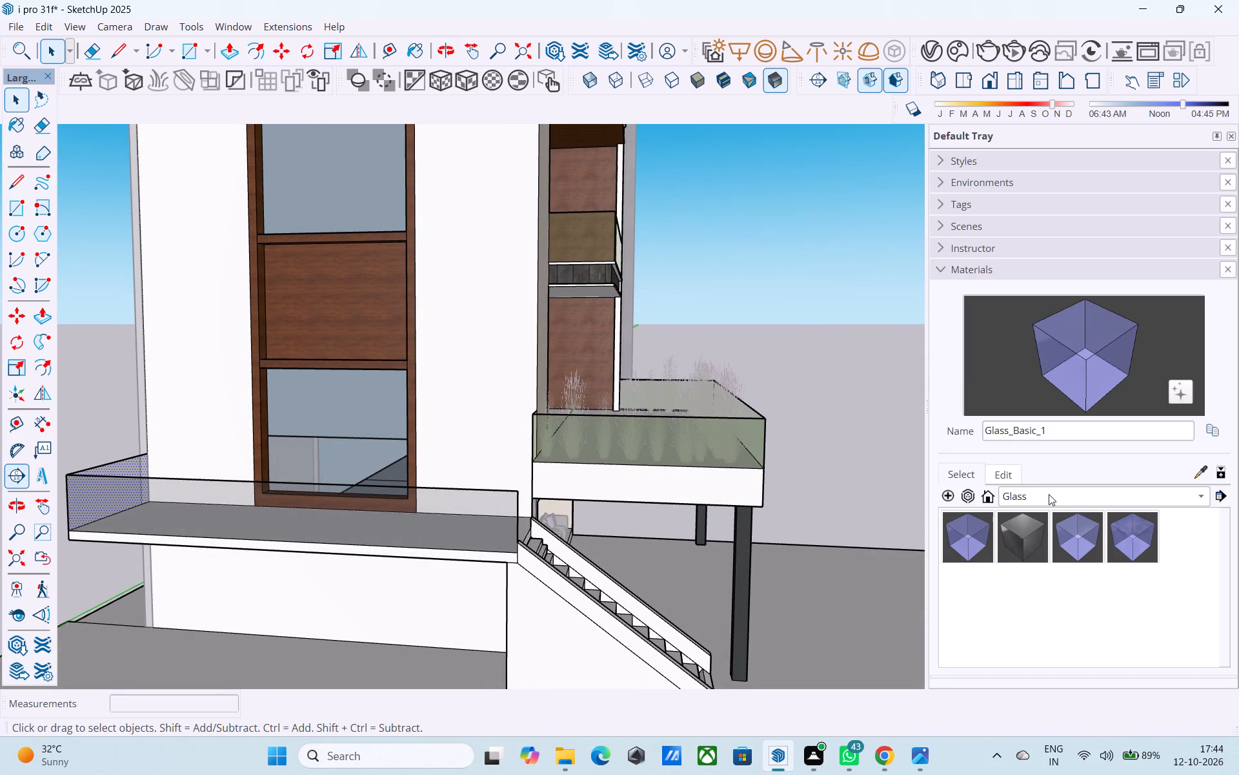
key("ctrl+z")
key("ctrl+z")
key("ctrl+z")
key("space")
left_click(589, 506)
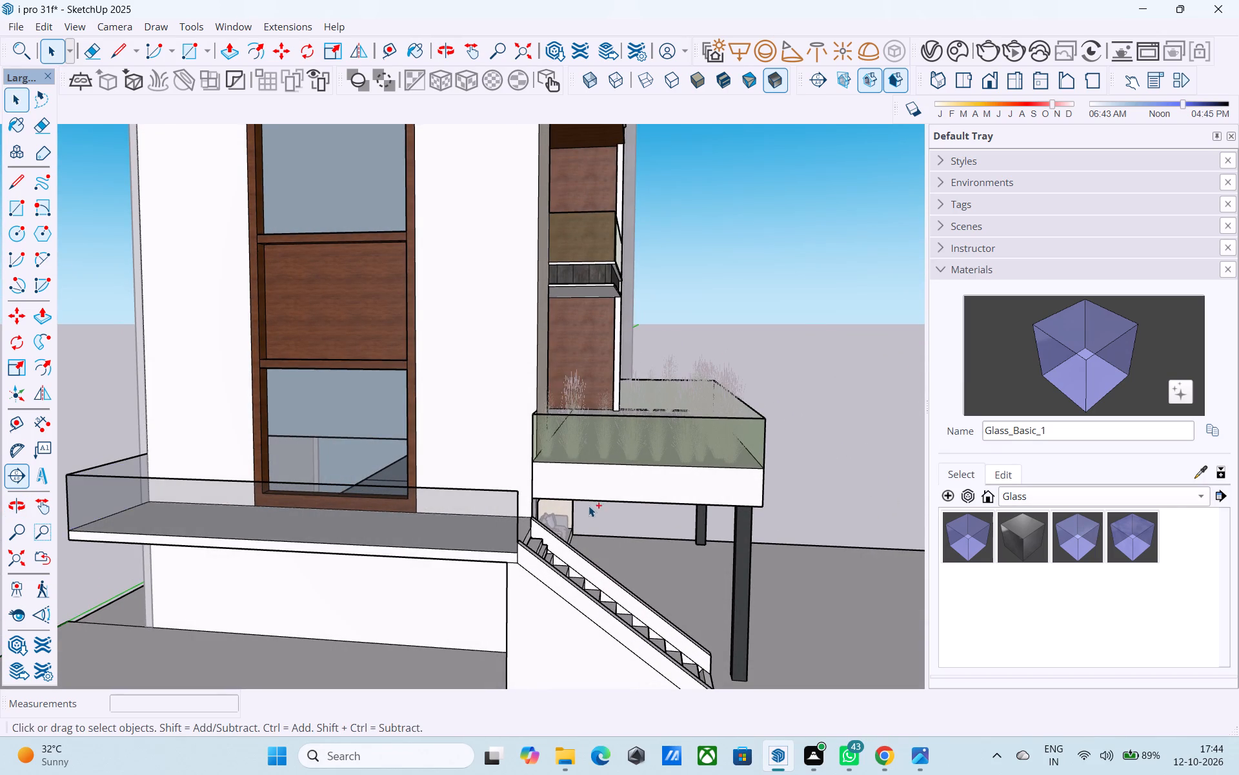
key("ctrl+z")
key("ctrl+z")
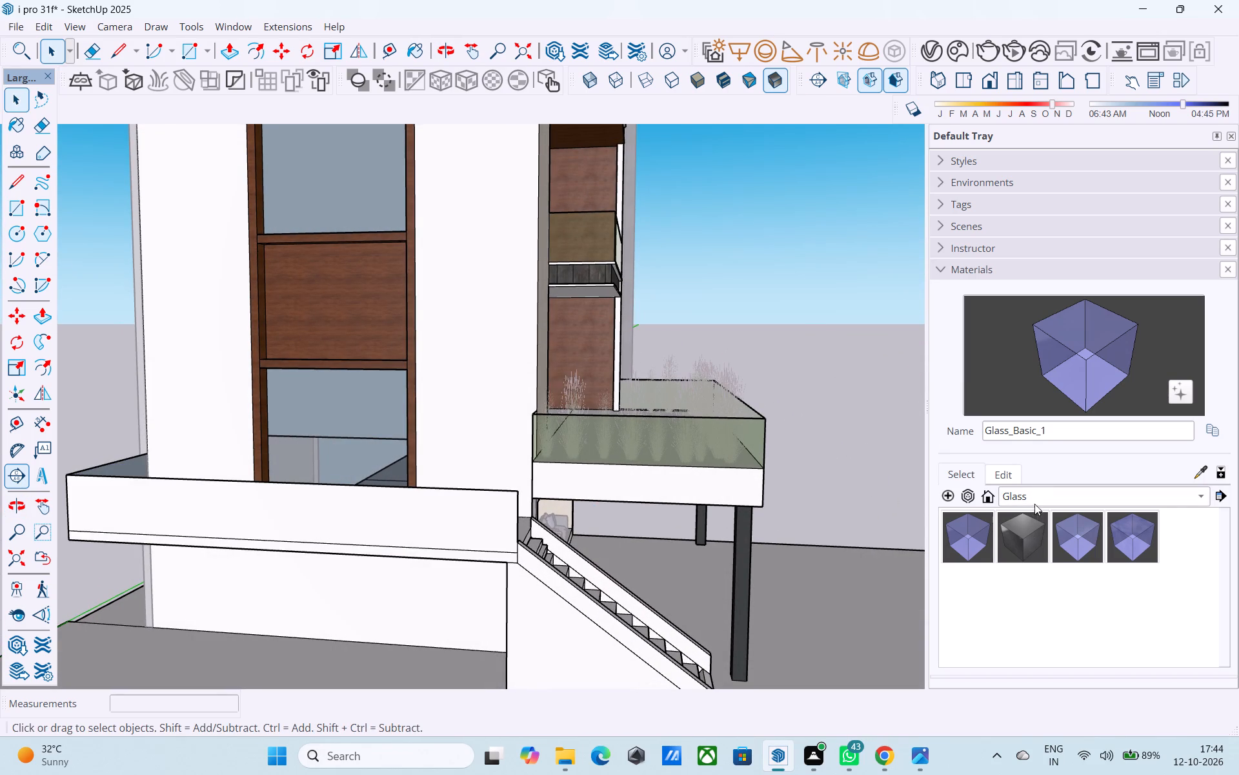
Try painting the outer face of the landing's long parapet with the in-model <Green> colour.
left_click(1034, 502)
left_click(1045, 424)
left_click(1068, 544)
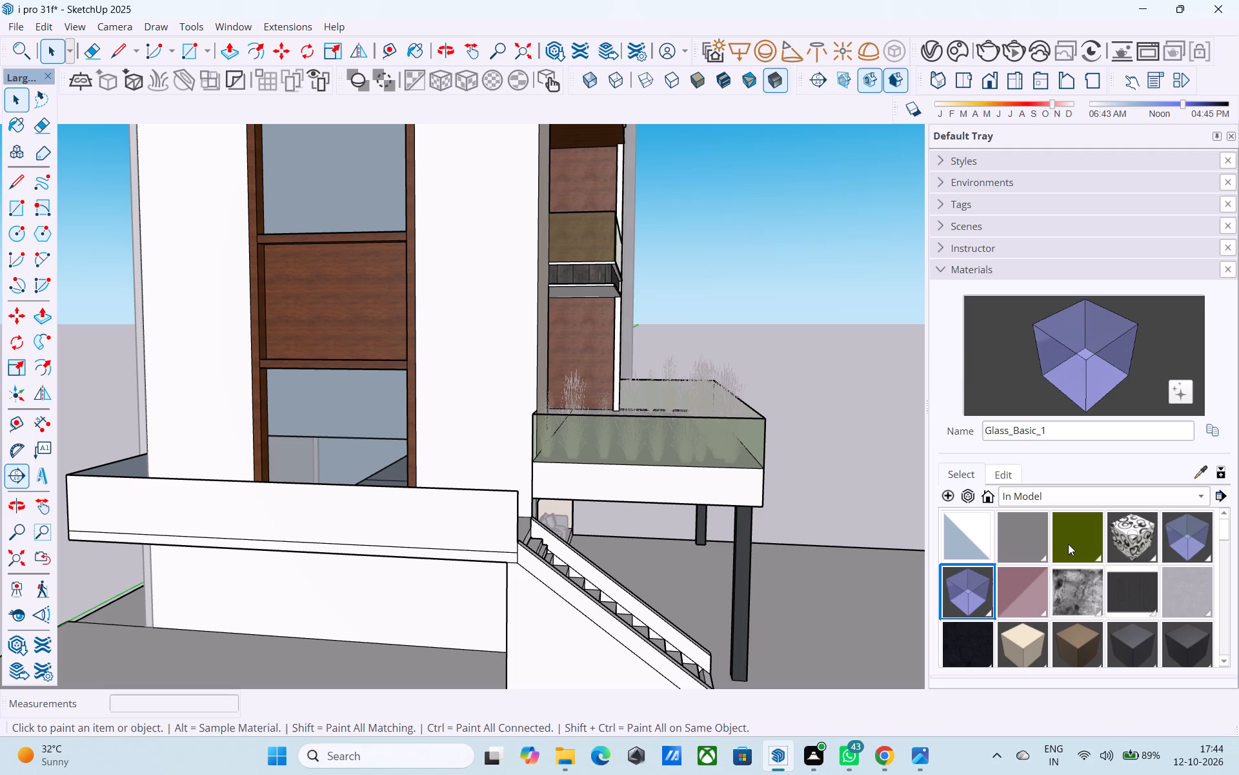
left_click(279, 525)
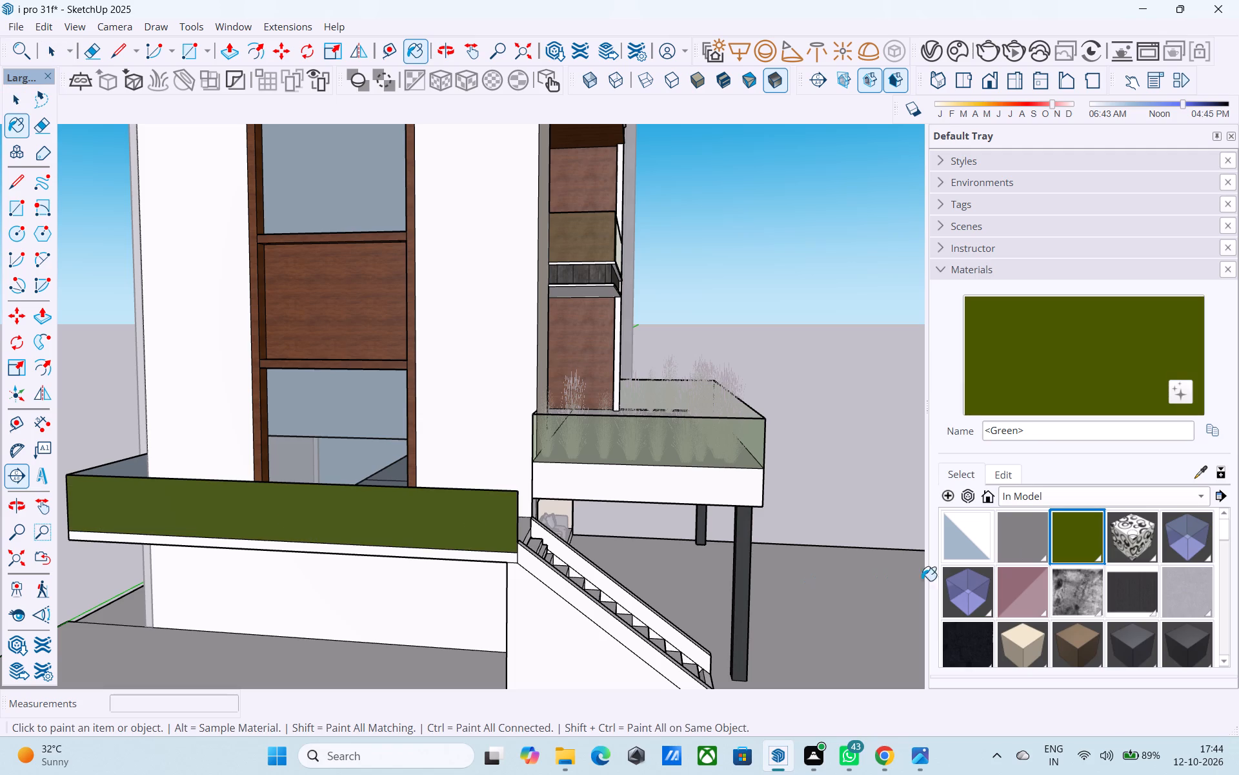
Paint the outer face of the landing's long parapet with LightPink_Translucent.
scroll(992, 581, "down", 1)
left_click(1028, 579)
left_click(442, 514)
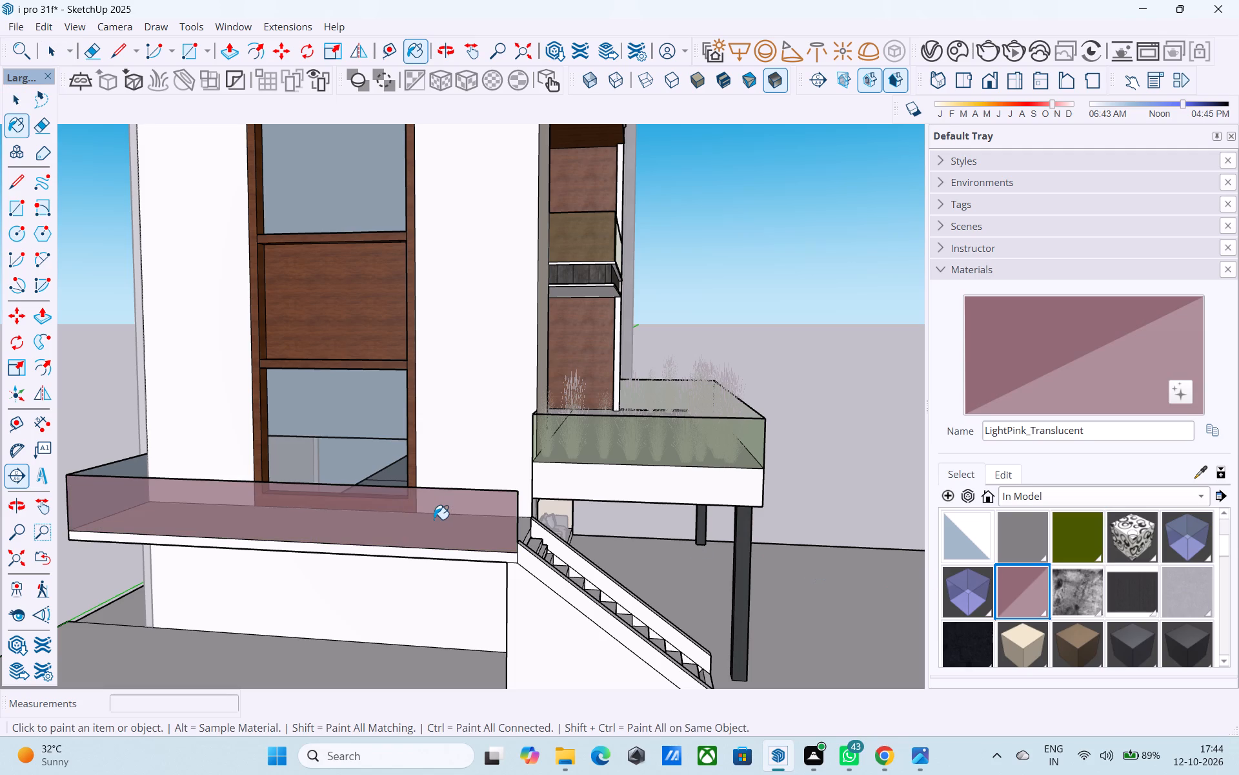
scroll(1063, 588, "down", 5)
scroll(1063, 588, "up", 7)
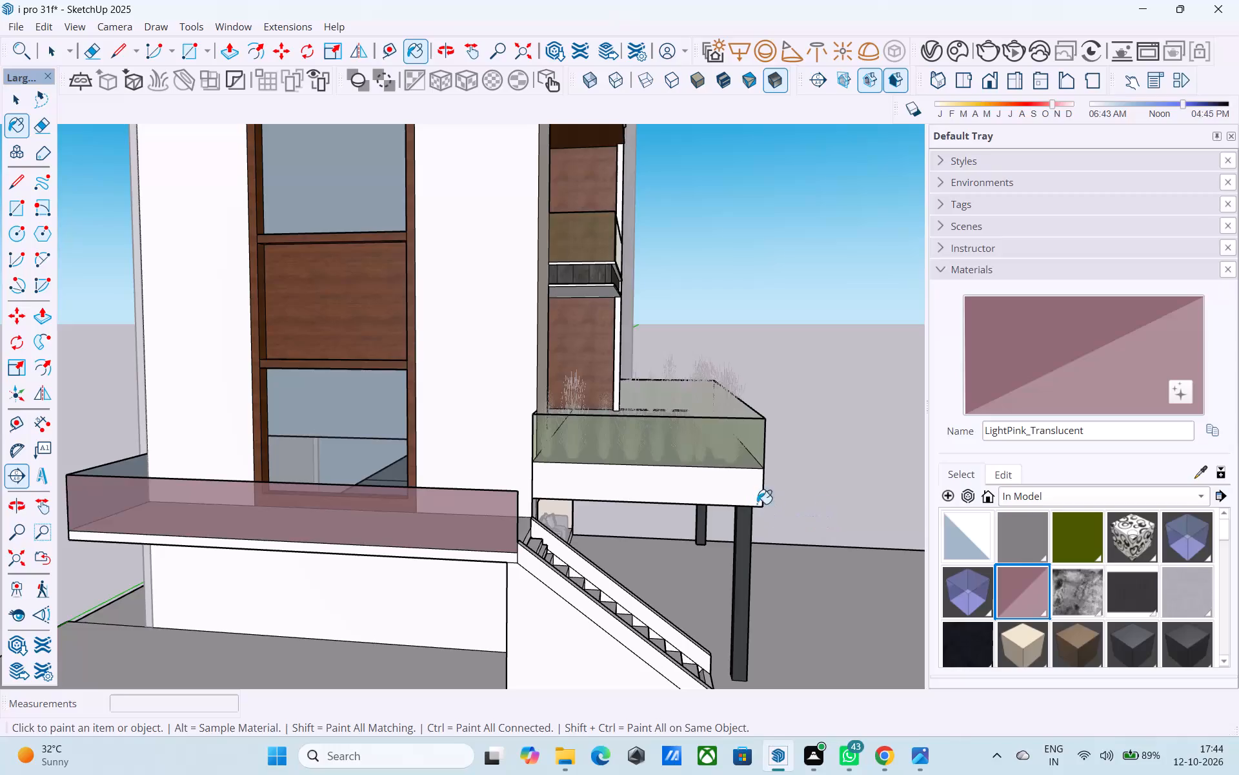
middle_click_drag(294, 531, 686, 554)
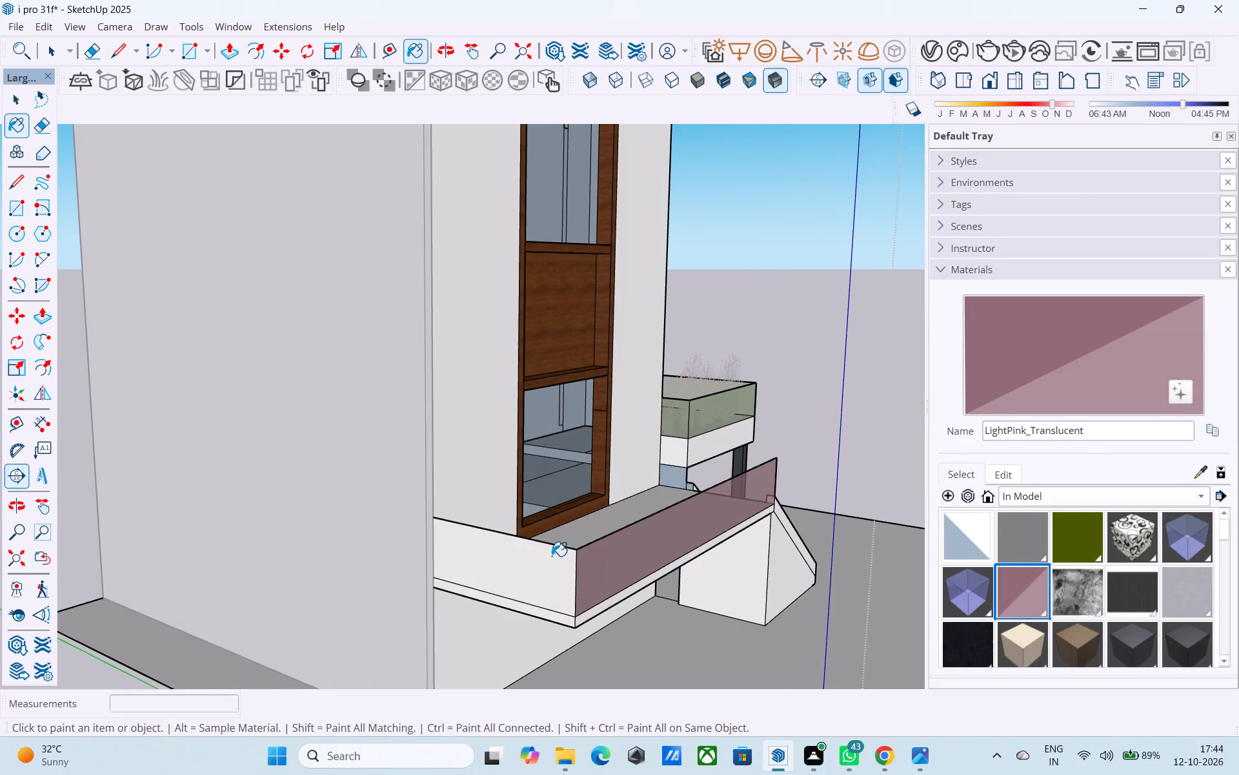
Paint the outer face of the entrance landing's short parapet with LightPink_Translucent.
left_click(522, 557)
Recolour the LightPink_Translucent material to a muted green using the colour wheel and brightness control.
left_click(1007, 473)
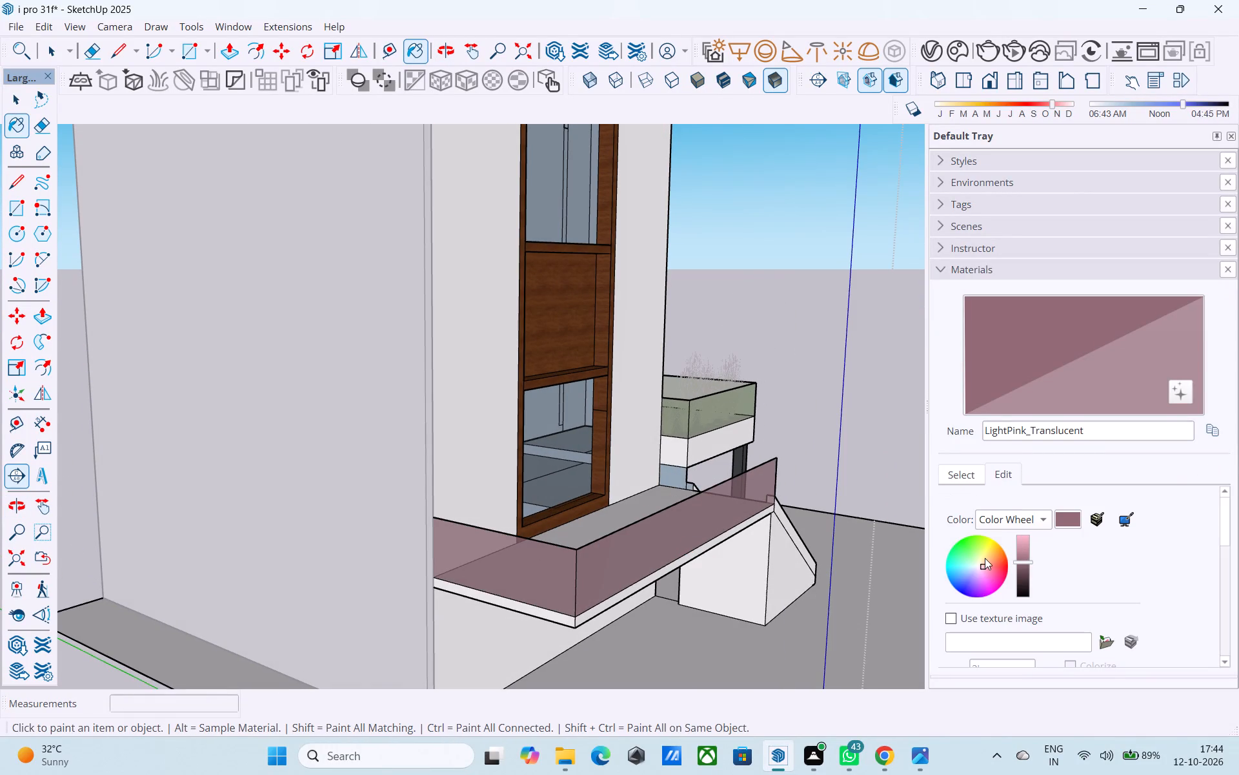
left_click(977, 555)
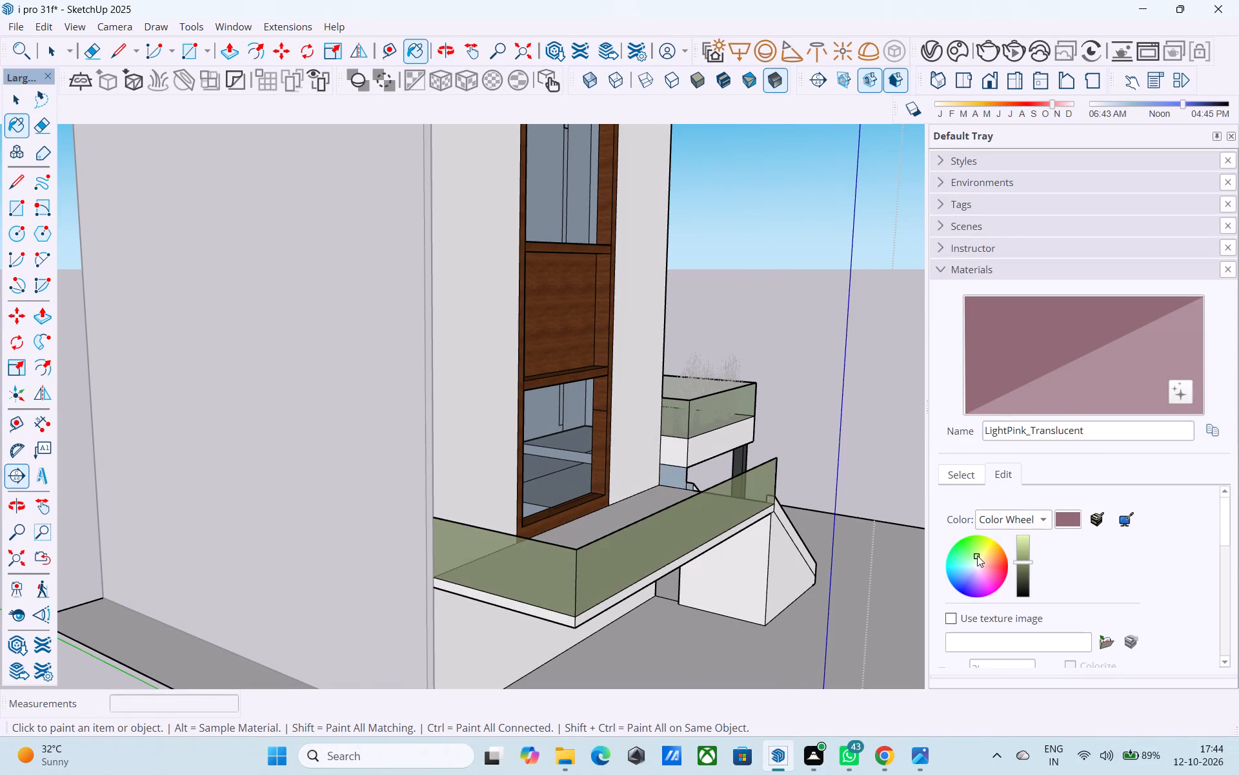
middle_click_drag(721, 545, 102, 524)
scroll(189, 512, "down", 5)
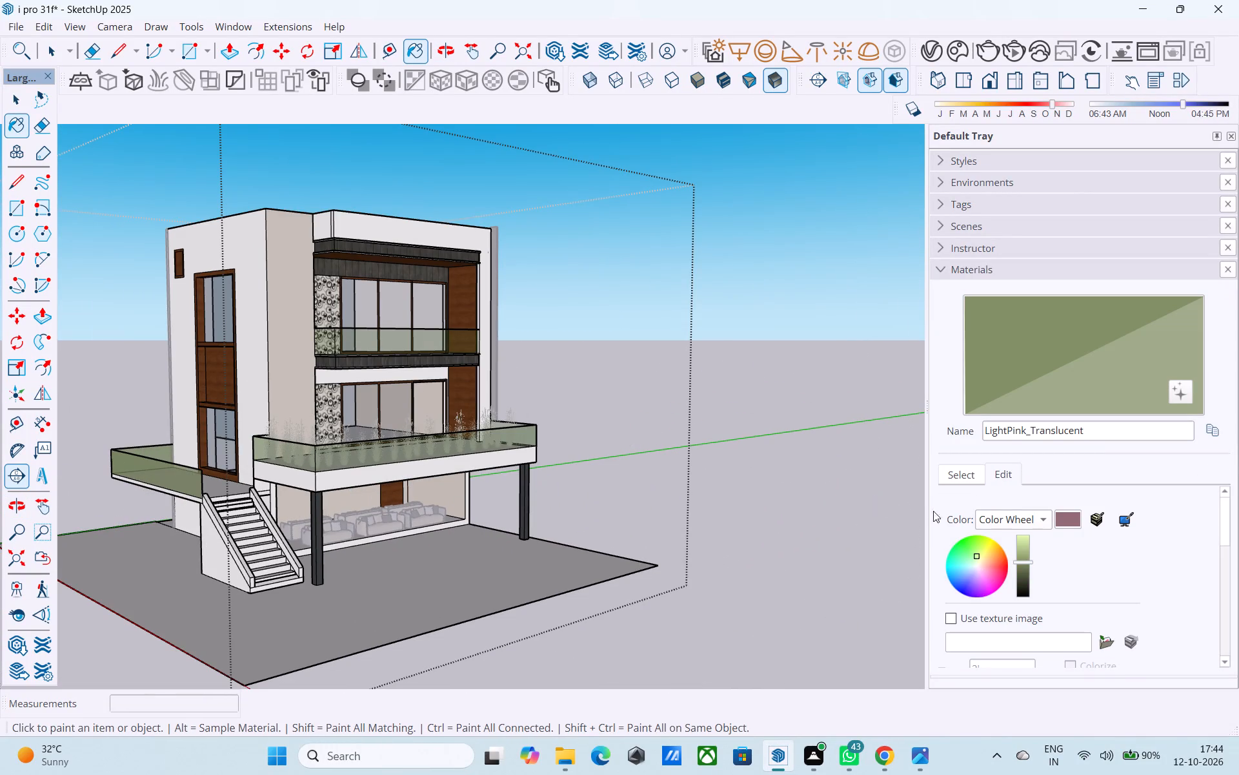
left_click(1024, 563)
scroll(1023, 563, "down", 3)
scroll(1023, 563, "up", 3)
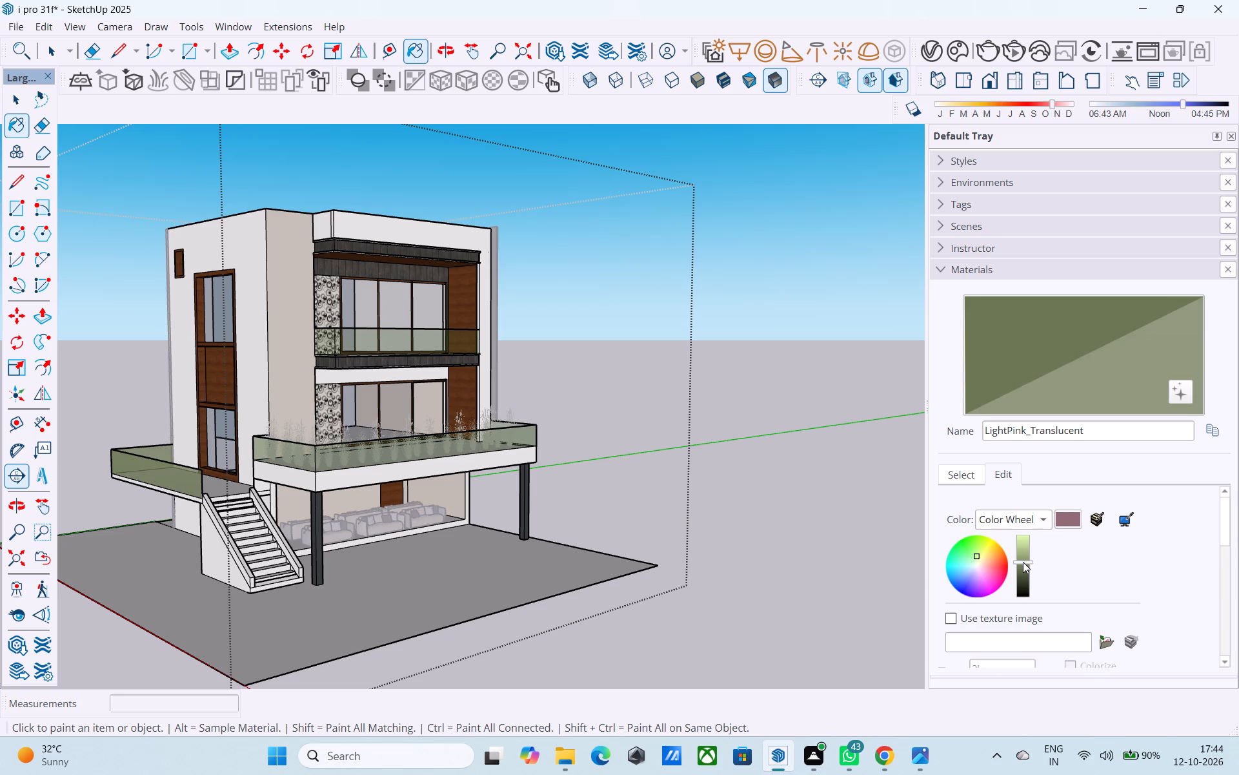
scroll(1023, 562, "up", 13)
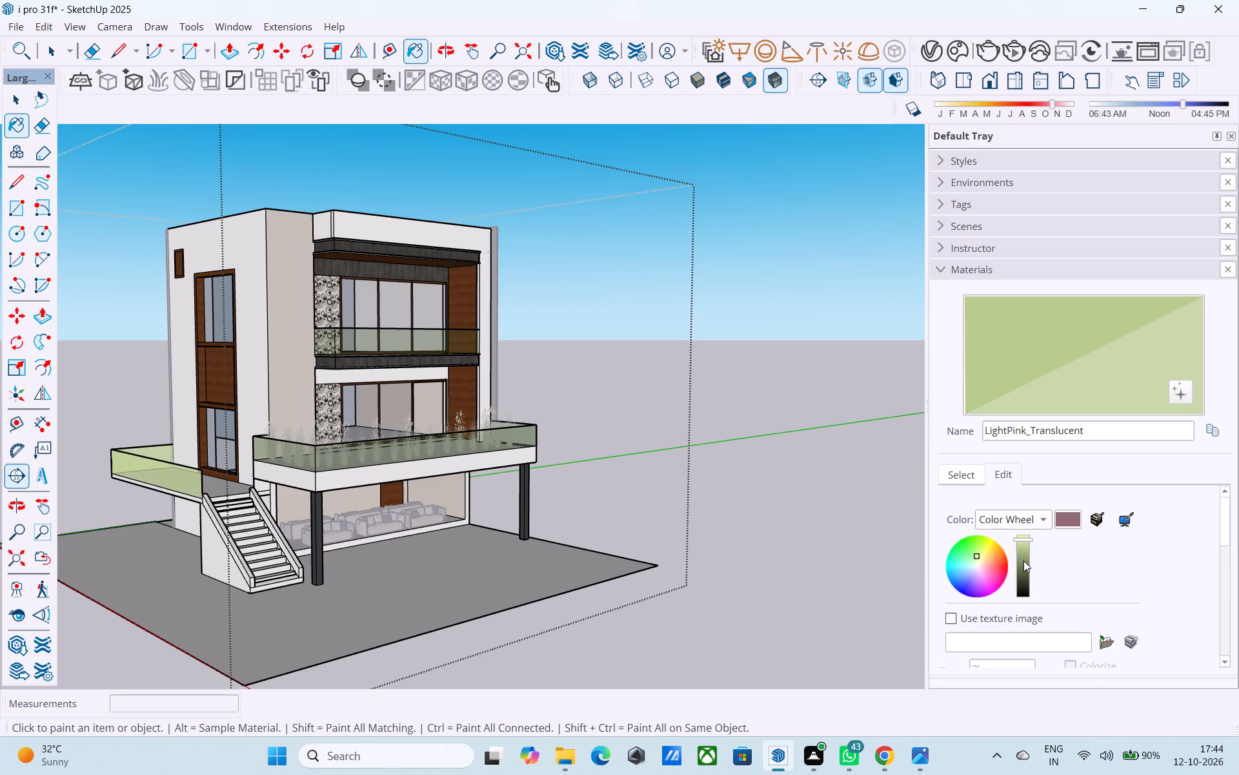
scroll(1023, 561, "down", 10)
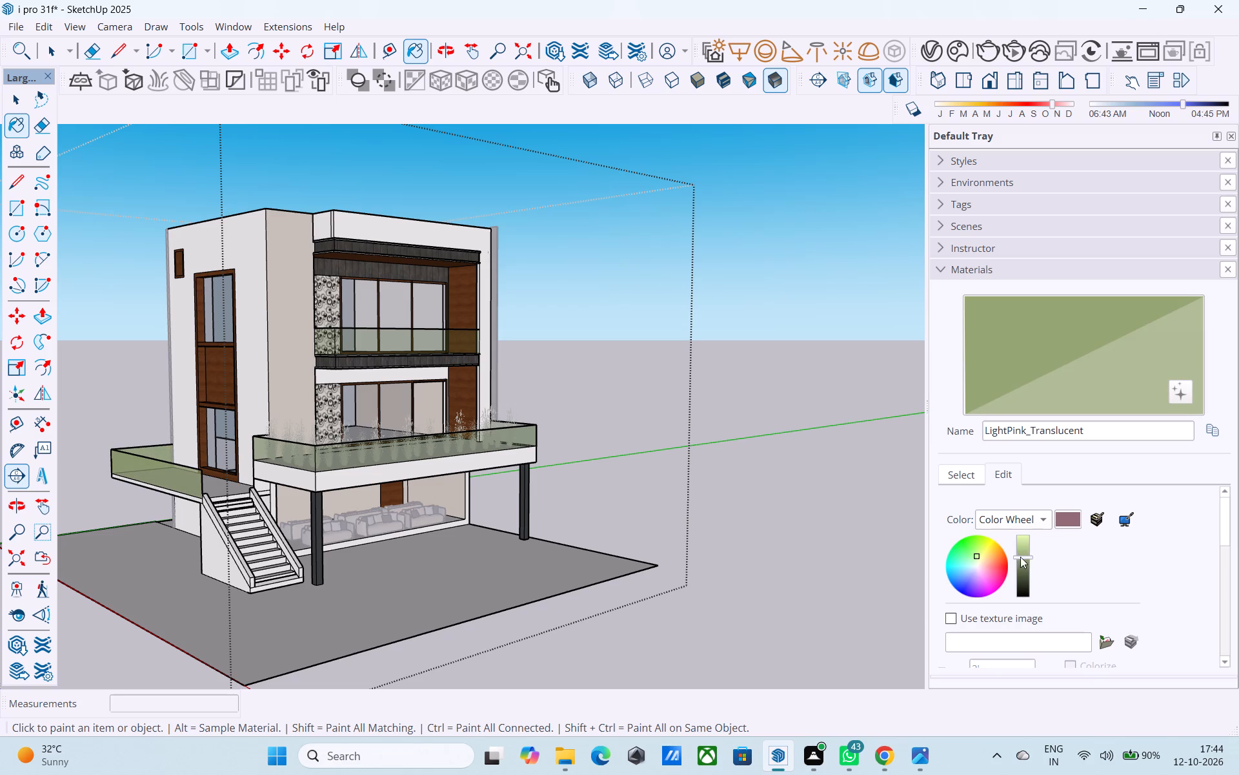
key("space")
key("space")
Paint the outer faces of the planted terrace parapet and the upper balcony parapet with the recoloured LightPink_Translucent material.
scroll(268, 453, "up", 5)
left_click(274, 448)
left_click(374, 457)
middle_click_drag(556, 466, 88, 495)
left_click(604, 471)
left_click(514, 274)
middle_click_drag(479, 285, 986, 410)
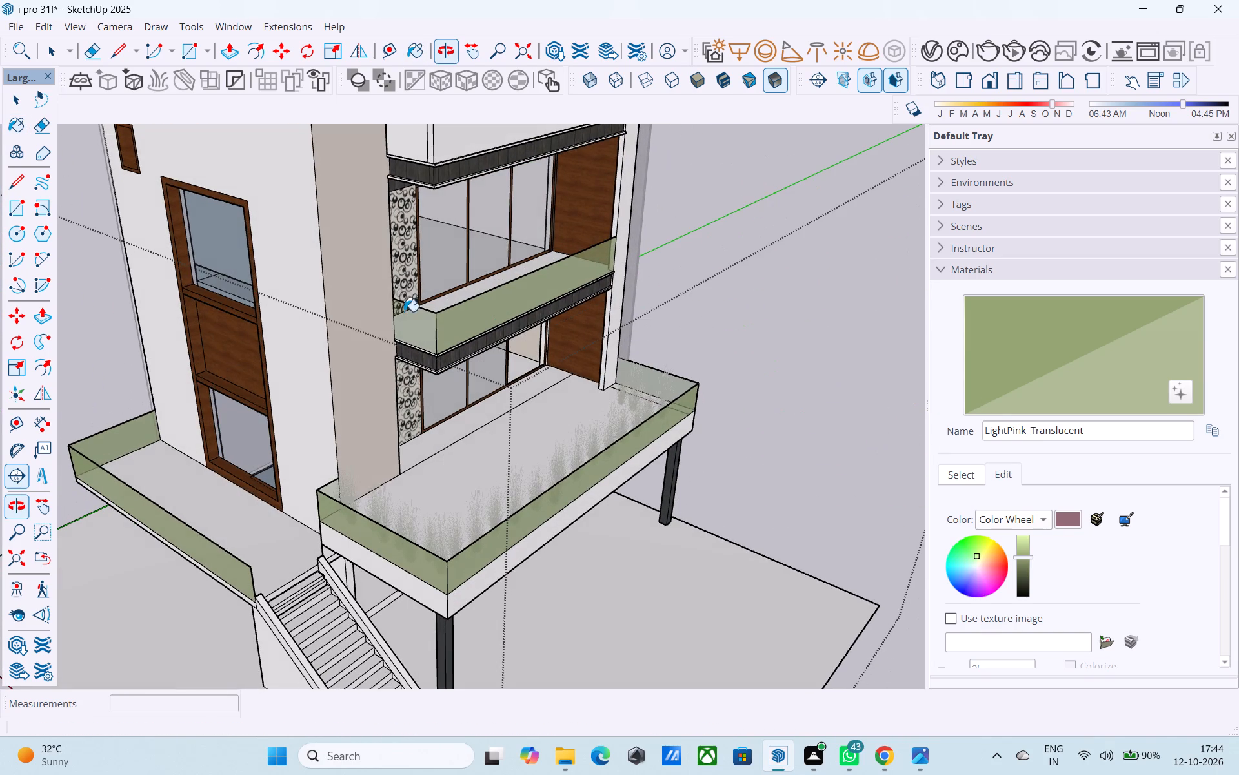
left_click(412, 316)
scroll(415, 321, "down", 13)
key("space")
left_click(689, 333)
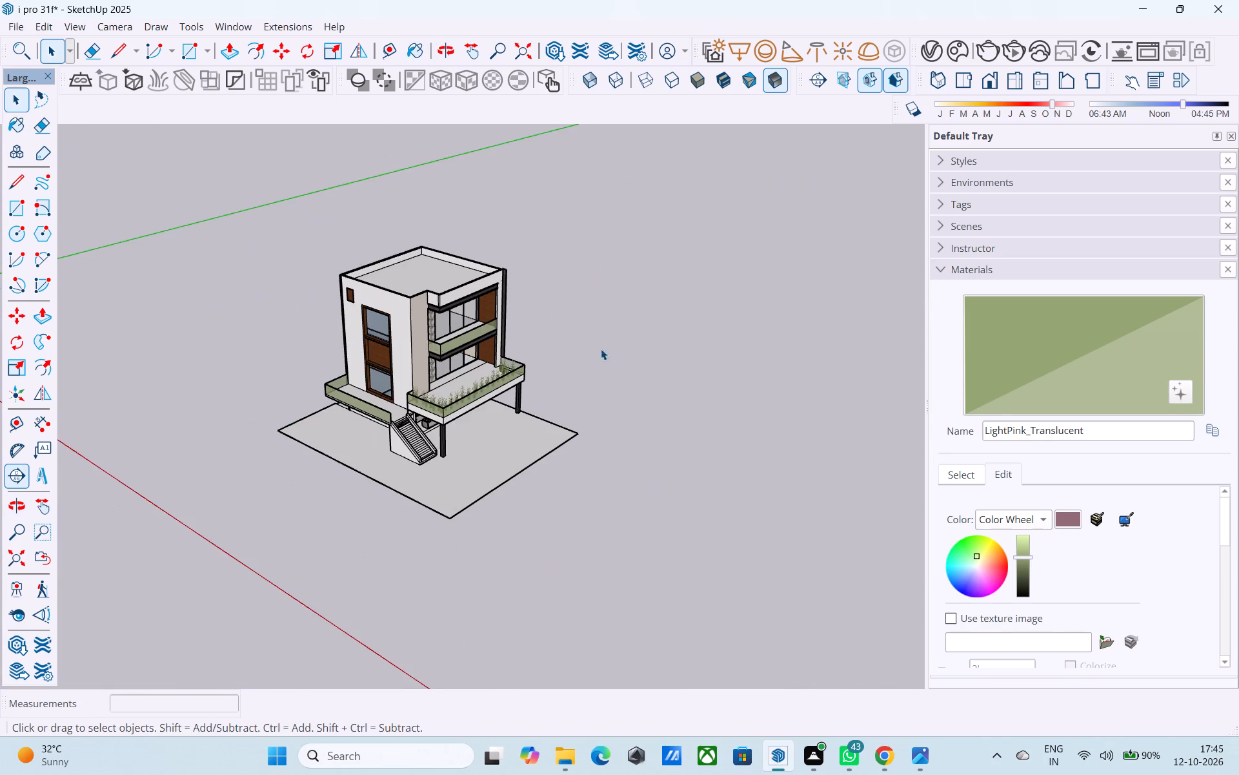
Adjust the LightPink_Translucent material's hue and brightness to a muted grey-olive.
middle_click_drag(563, 341, 397, 260)
scroll(425, 307, "up", 8)
middle_click_drag(501, 408, 579, 346)
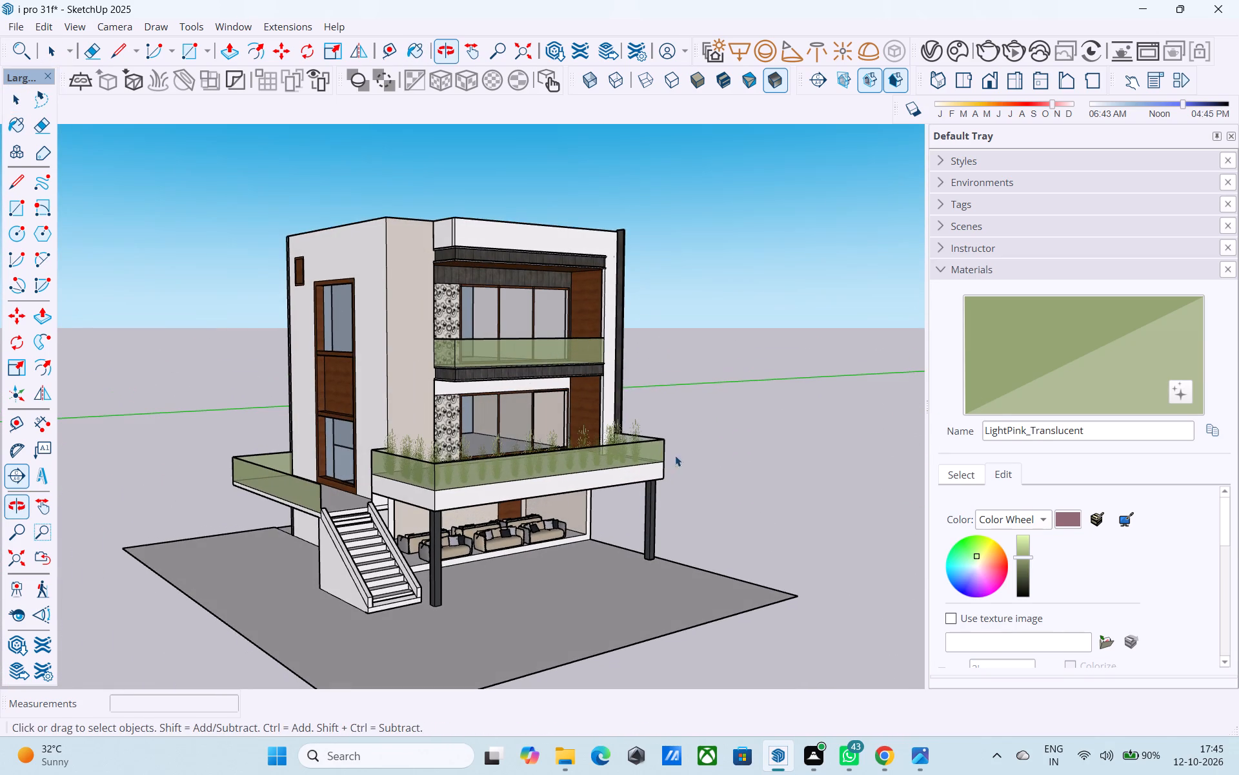
left_click(1026, 552)
scroll(1024, 552, "down", 3)
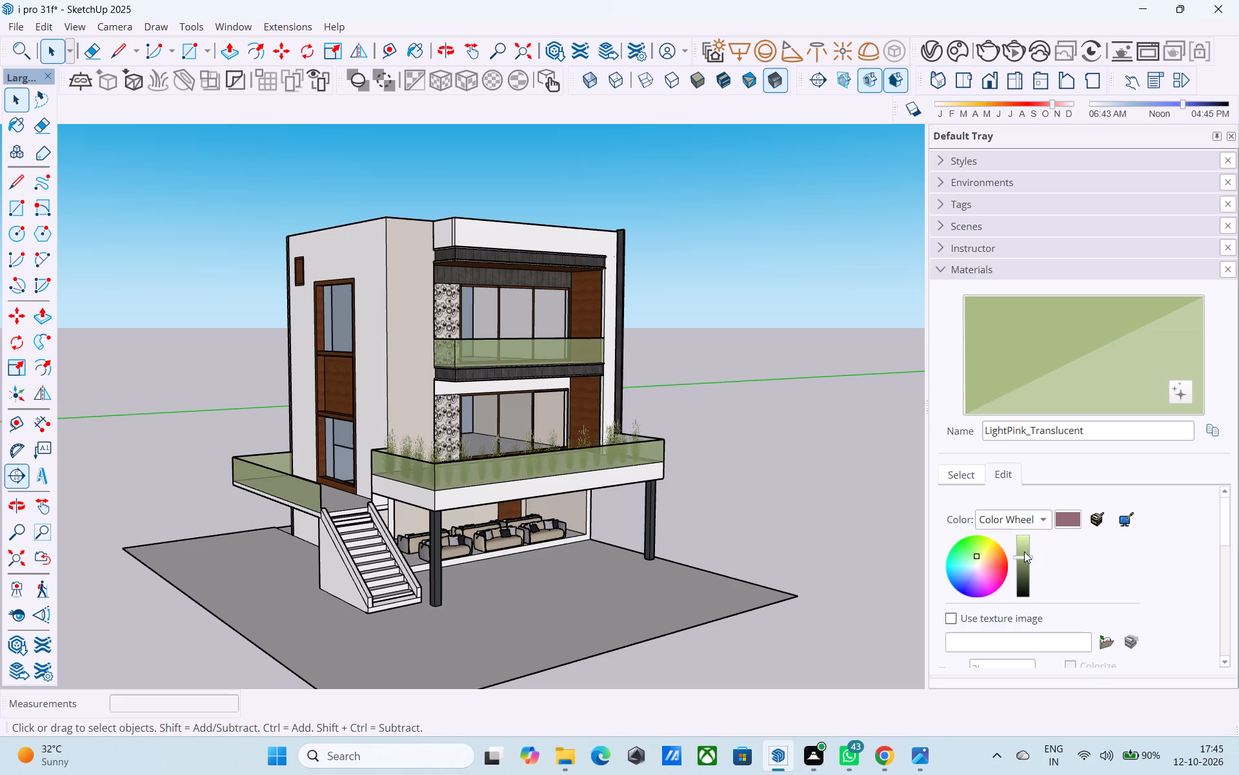
scroll(1024, 552, "down", 7)
scroll(1024, 552, "up", 3)
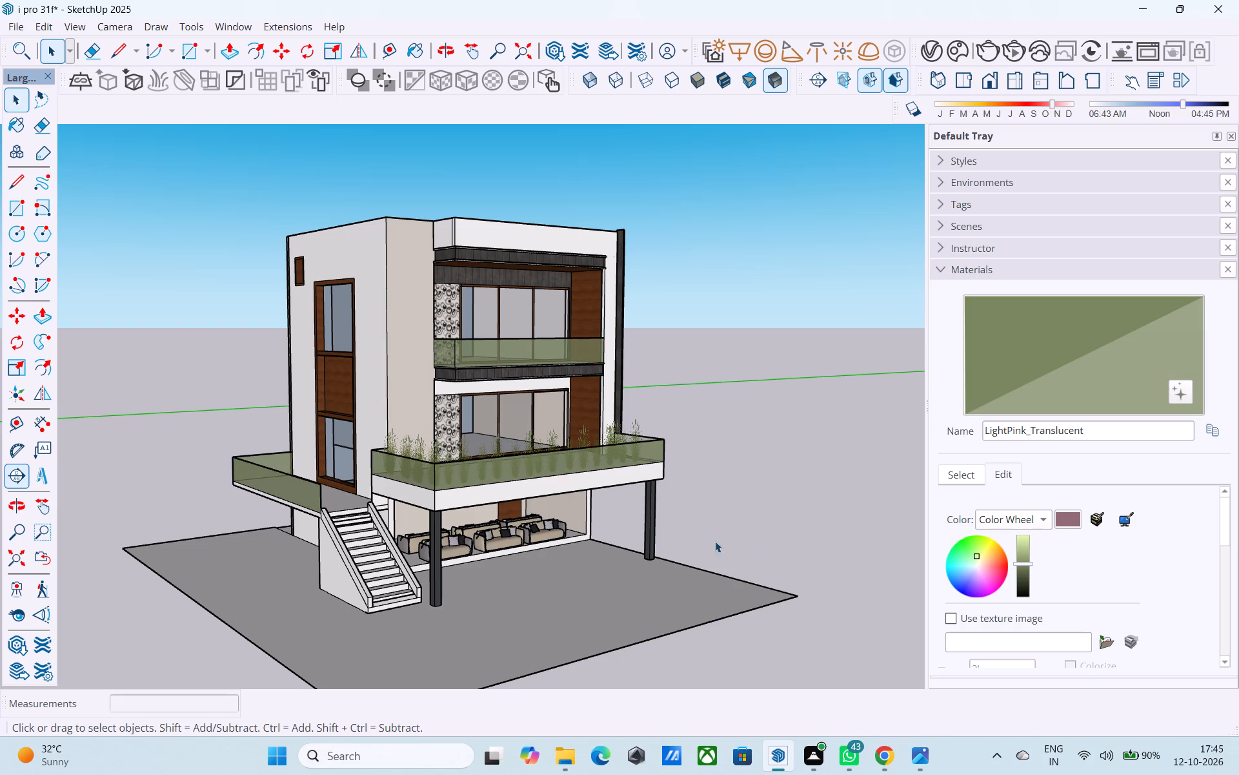
middle_click_drag(712, 540, 576, 512)
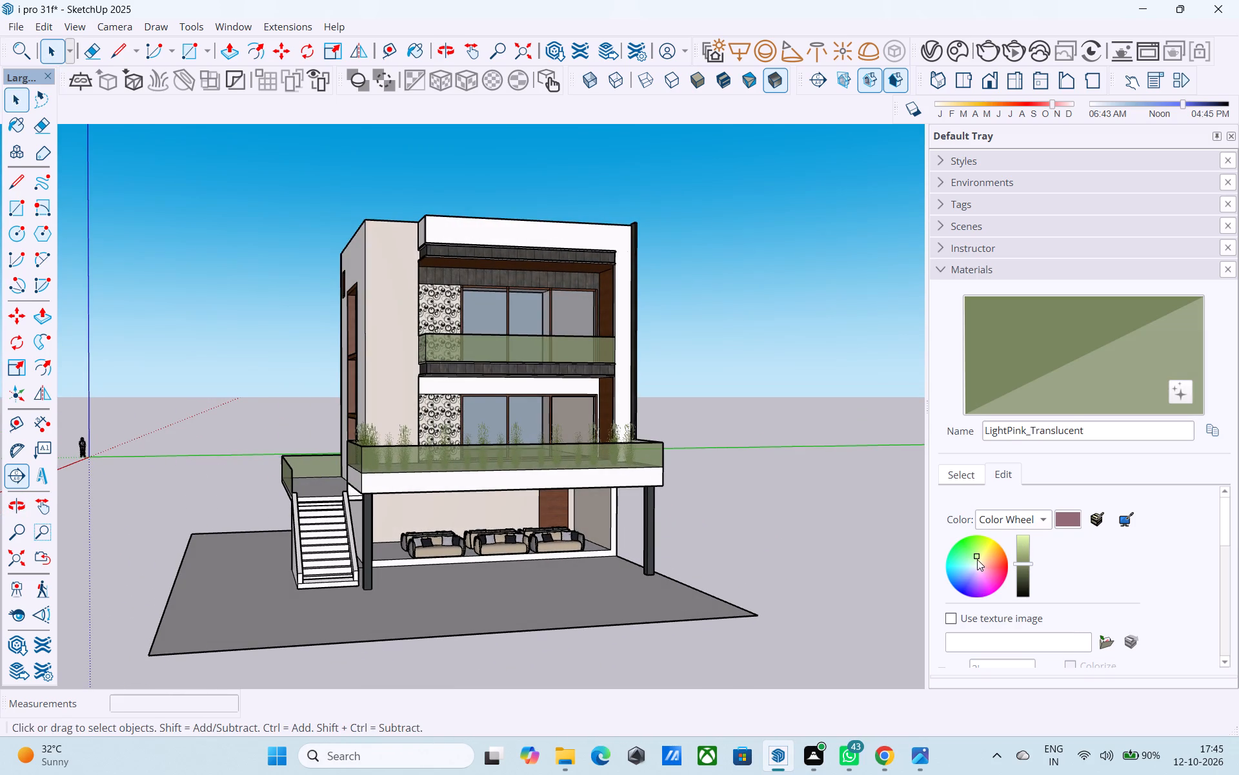
left_click(977, 559)
left_click(975, 559)
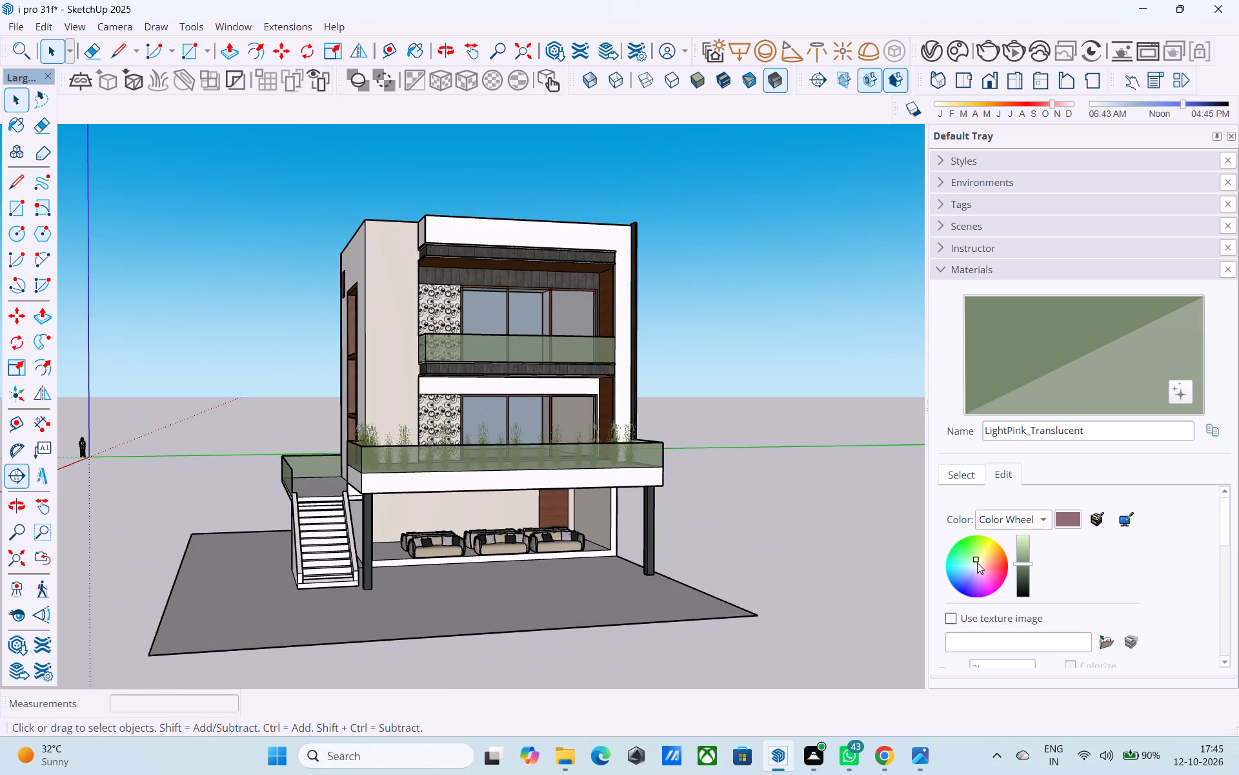
left_click(977, 563)
middle_click_drag(459, 527, 627, 551)
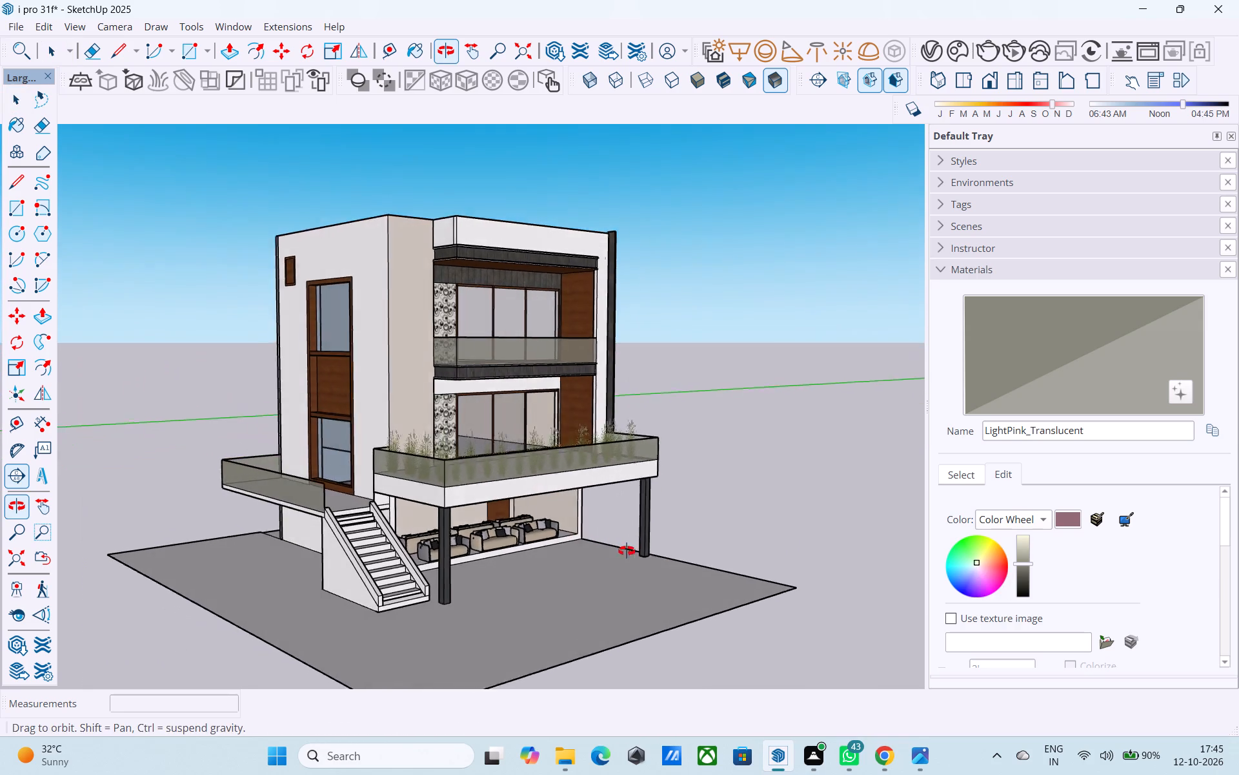
middle_click_drag(627, 551, 647, 553)
left_click(1022, 556)
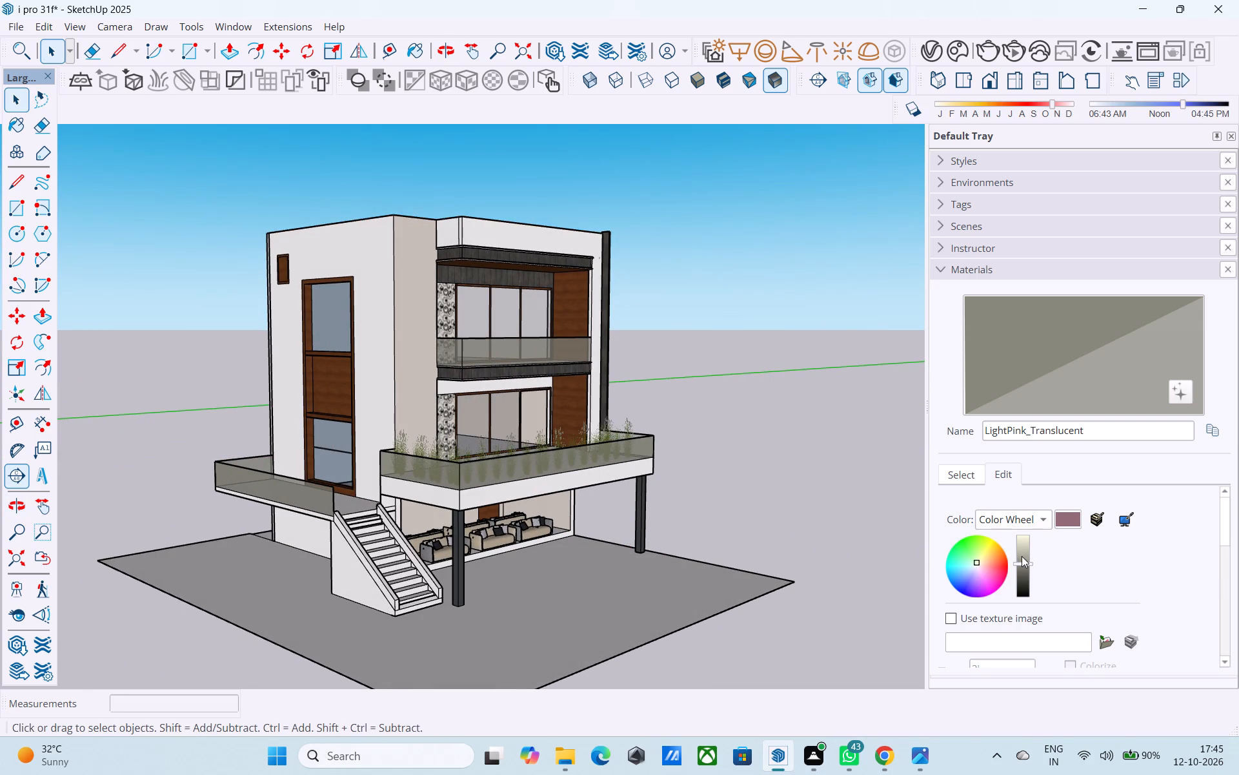
left_click(1022, 563)
Examine the recoloured translucent parapets and the facade from several sides, including the upper balcony up close.
middle_click_drag(752, 517, 542, 537)
key("space")
left_click(701, 482)
middle_click_drag(610, 490, 665, 458)
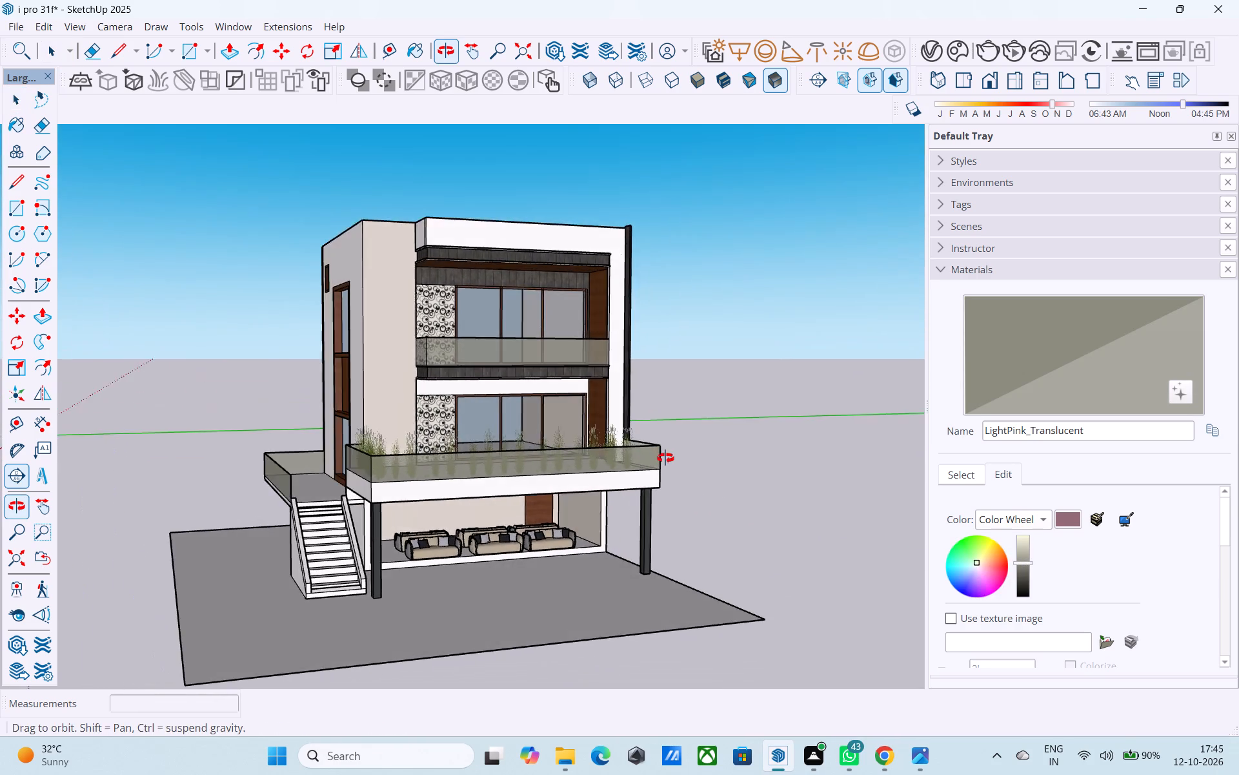
middle_click_drag(665, 458, 712, 495)
scroll(559, 517, "down", 4)
middle_click_drag(451, 543, 475, 486)
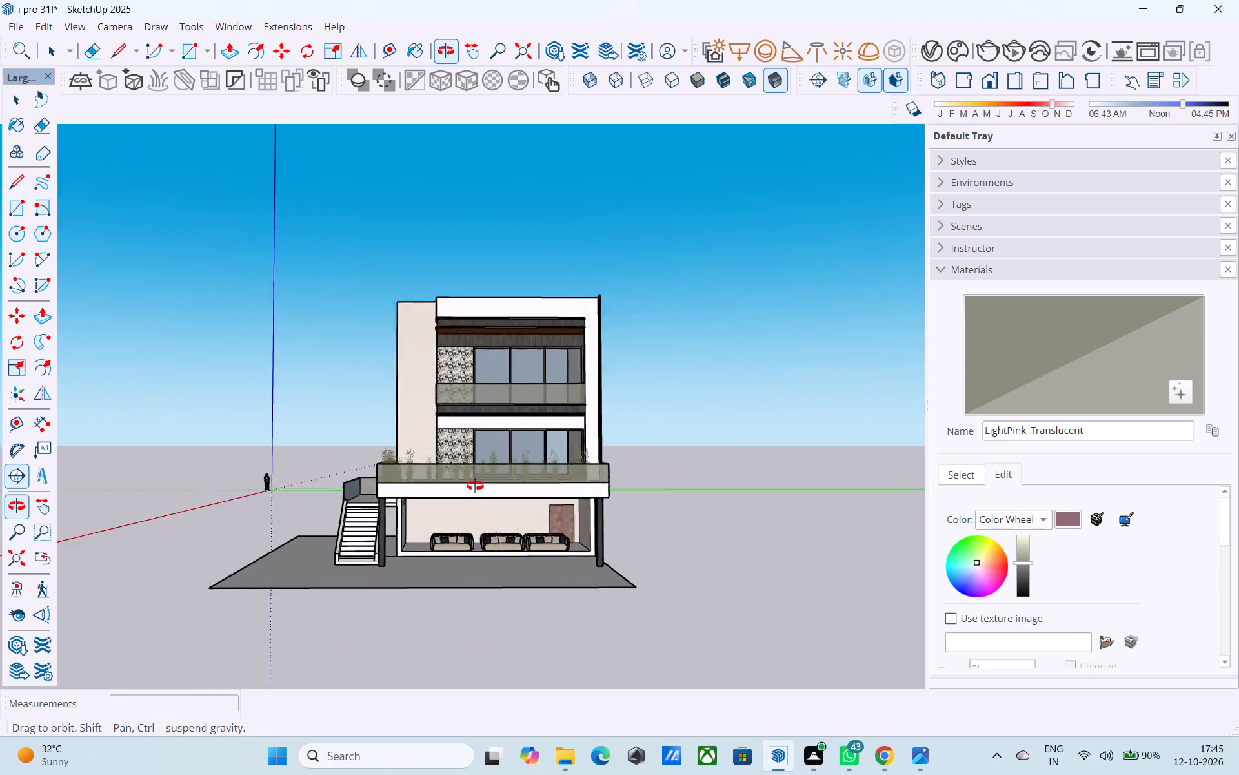
middle_click_drag(475, 486, 12, 546)
middle_click_drag(614, 521, 1238, 486)
middle_click_drag(523, 488, 709, 486)
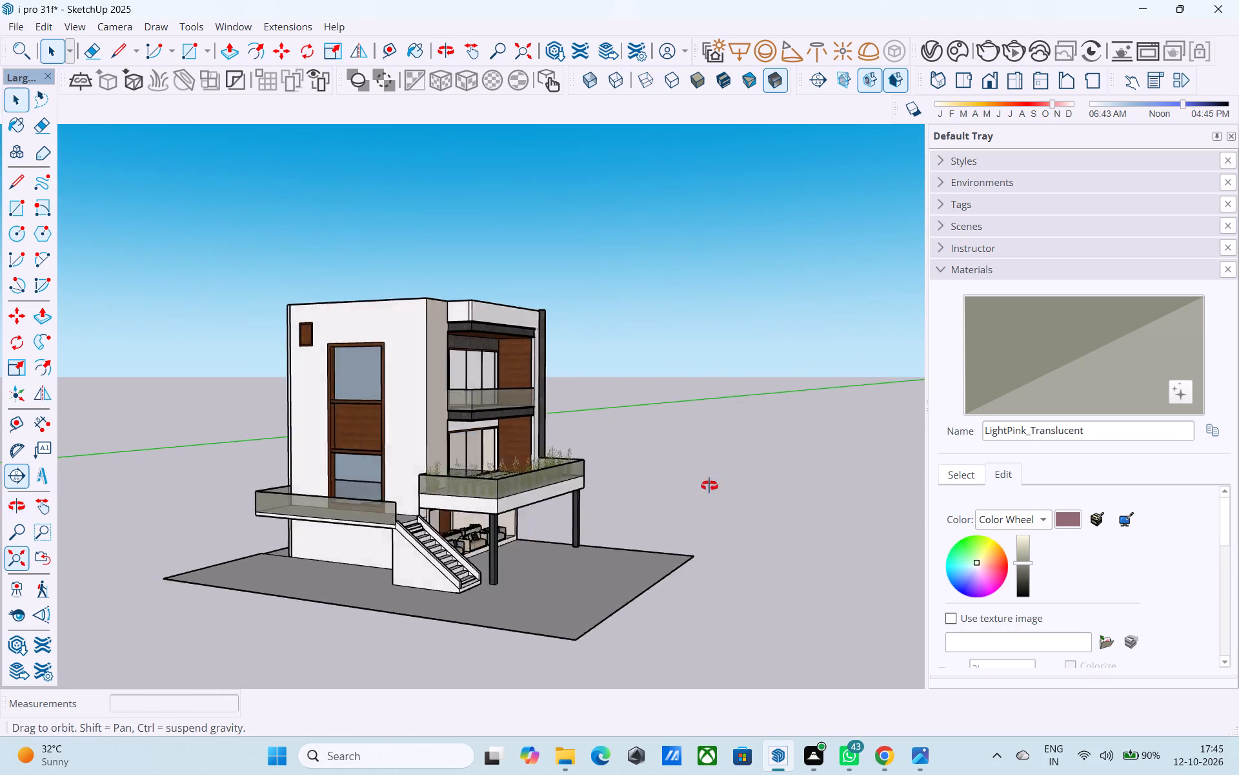
middle_click_drag(709, 486, 143, 512)
scroll(315, 387, "up", 4)
middle_click_drag(428, 365, 850, 410)
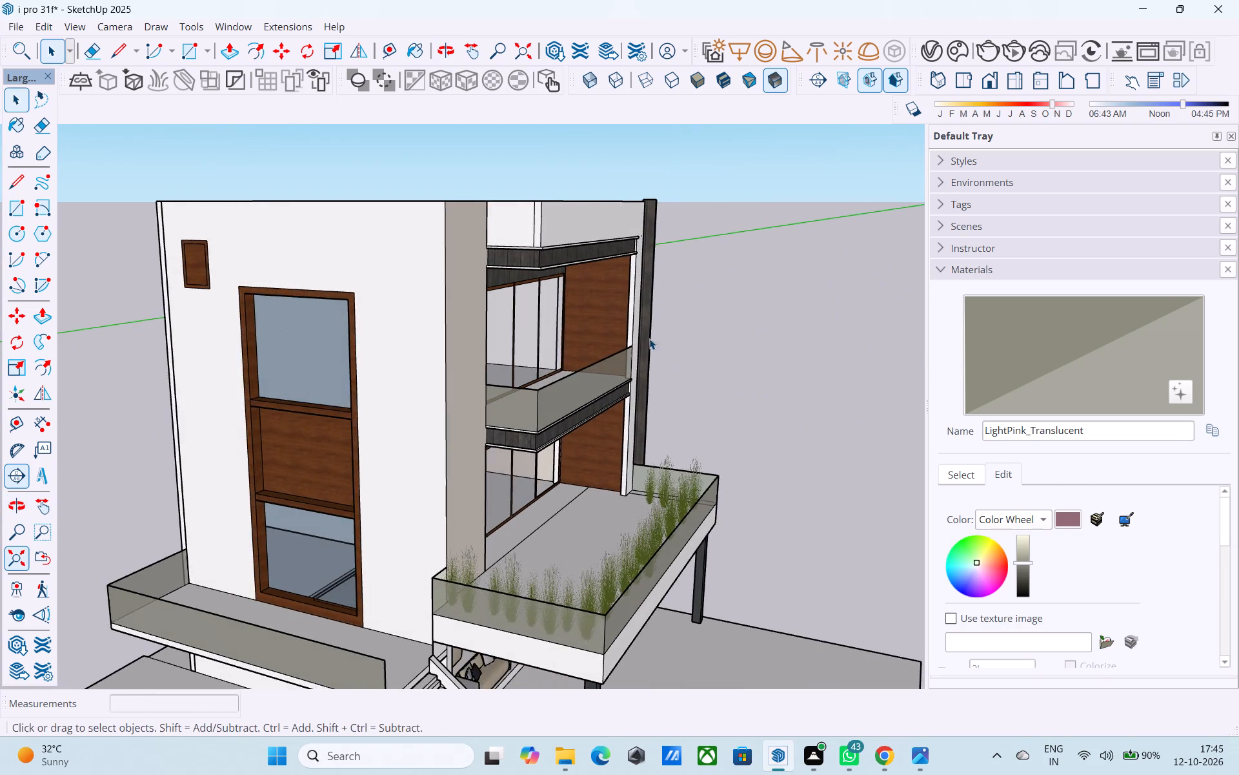
scroll(639, 280, "up", 5)
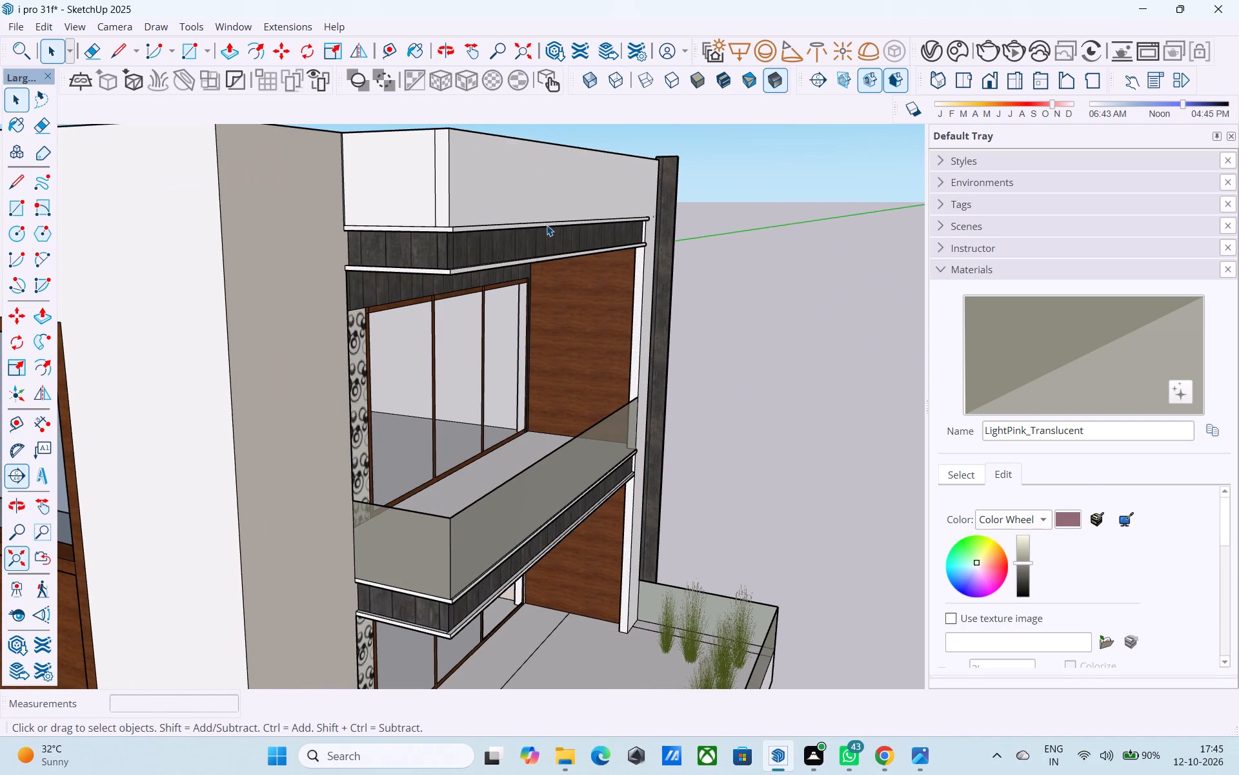
scroll(516, 238, "down", 5)
middle_click_drag(518, 338, 410, 348)
Save the model.
key("ctrl+s")
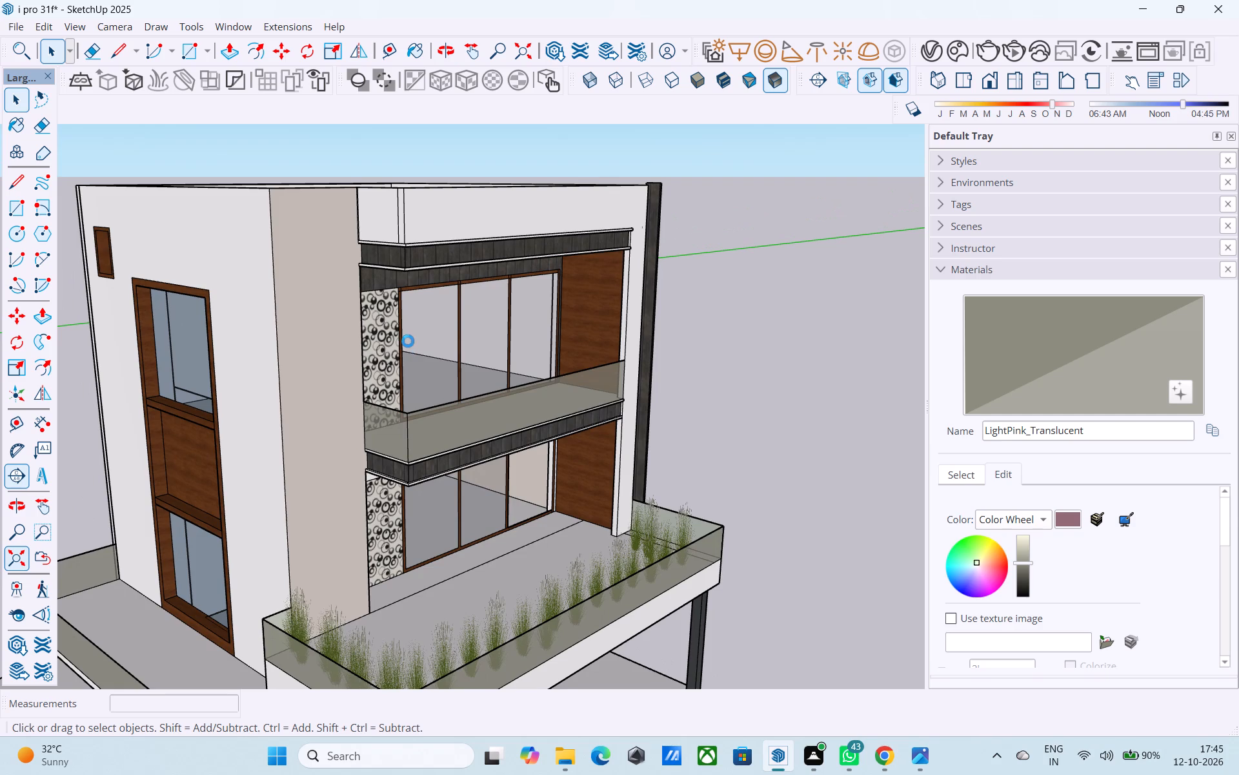
Erase the two stray edges along the ground-floor sofa room's side wall and the stray edge across its ceiling.
scroll(408, 341, "down", 10)
middle_click_drag(425, 426, 418, 393)
middle_click_drag(443, 431, 366, 338, "shift")
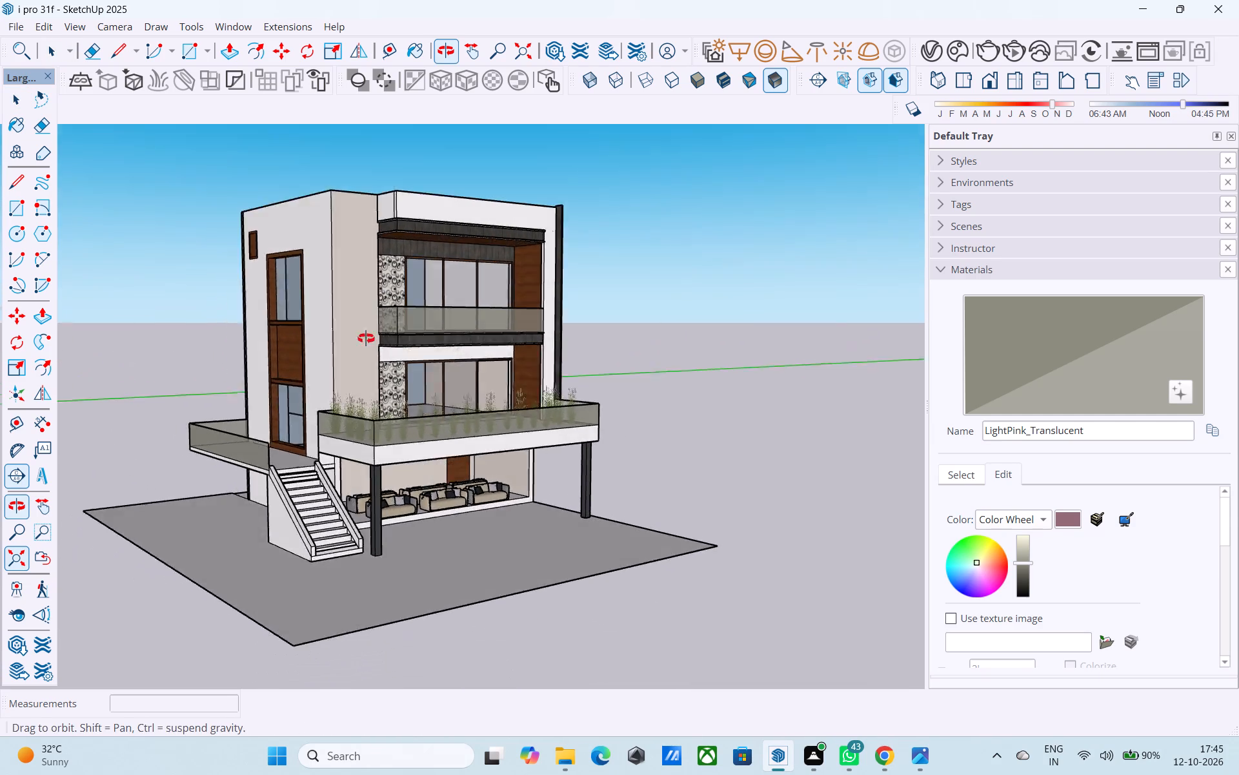
middle_click_drag(366, 338, 309, 323, "shift")
middle_click_drag(412, 393, 315, 362)
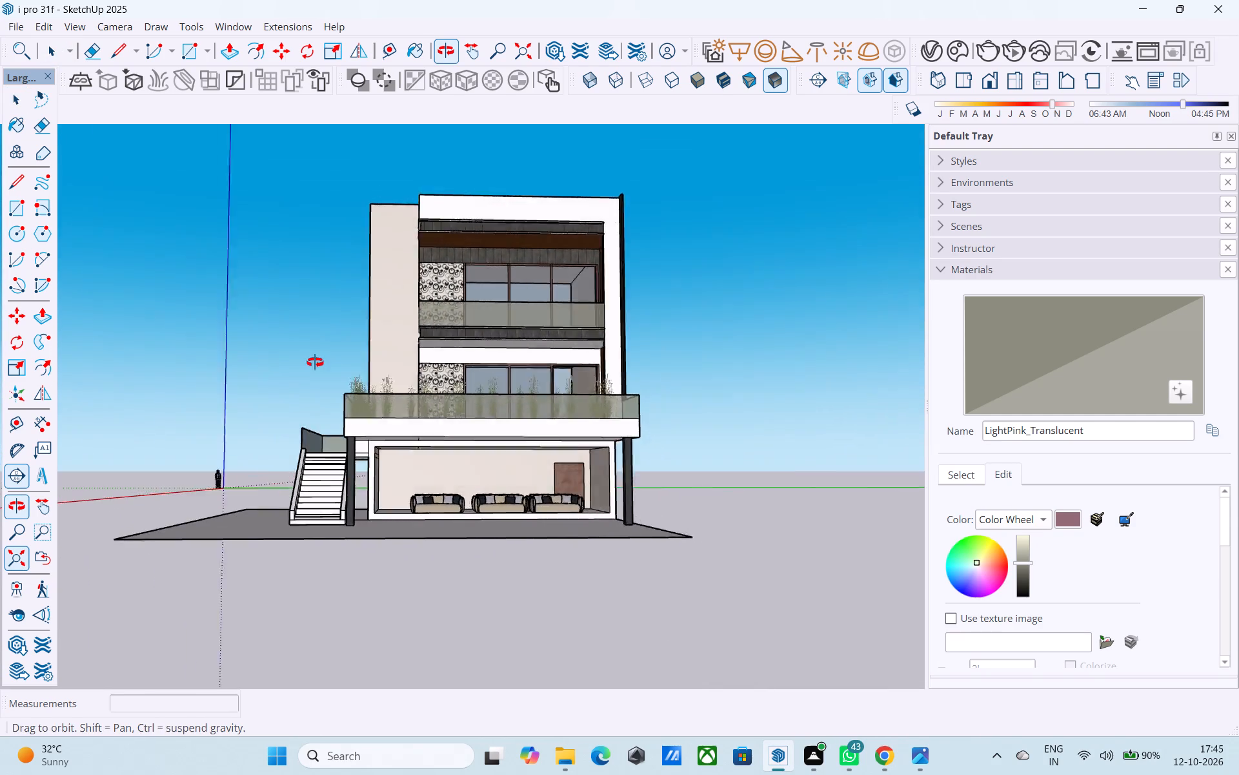
middle_click_drag(315, 362, 625, 391)
middle_click_drag(627, 485, 299, 398, "shift")
scroll(528, 402, "up", 6)
scroll(311, 416, "up", 3)
left_click(247, 366)
scroll(243, 366, "up", 5)
double_click(239, 364)
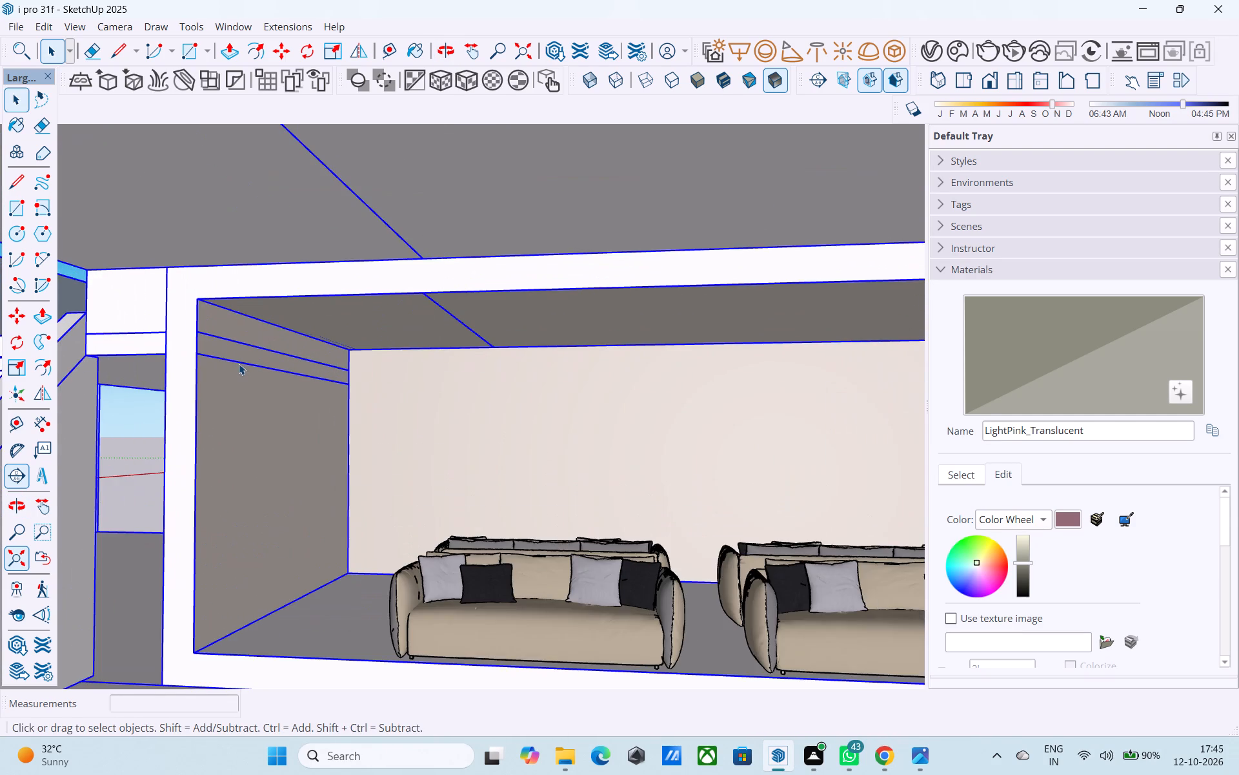
key("e")
left_click_drag(237, 345, 234, 385)
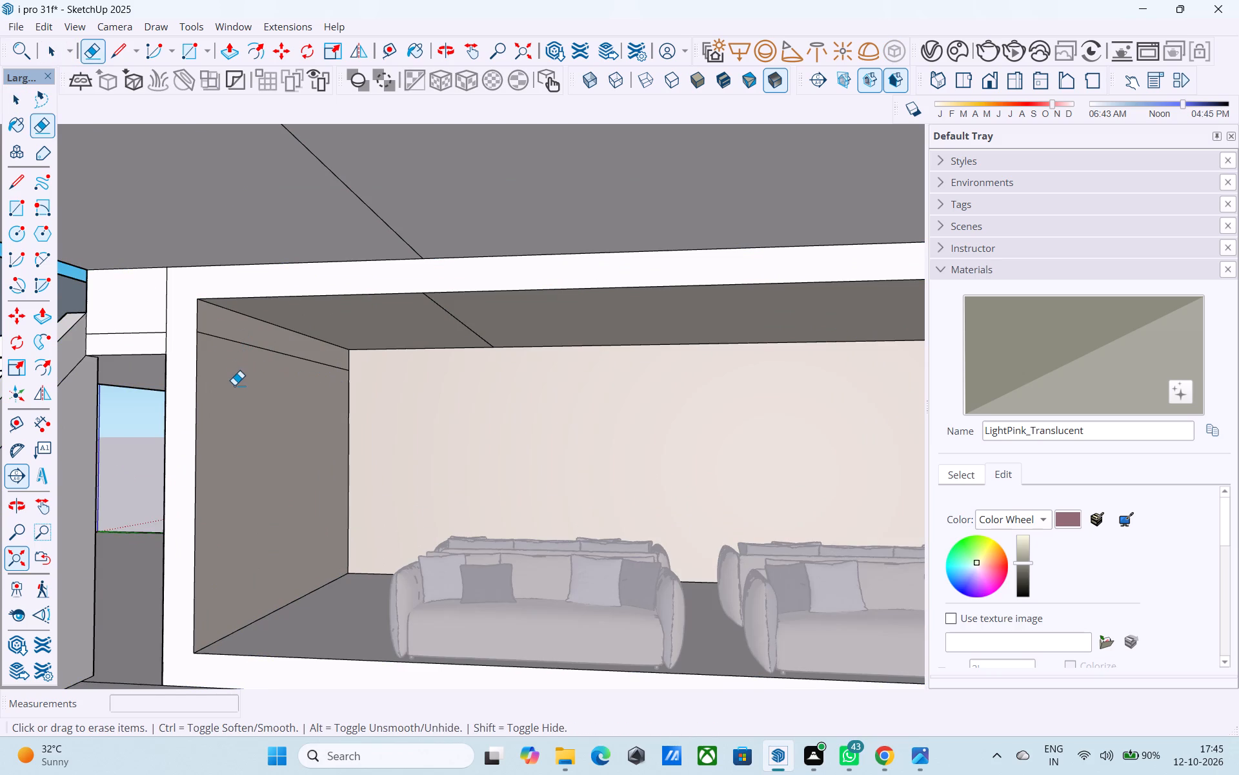
left_click_drag(245, 341, 245, 371)
left_click_drag(474, 327, 466, 331)
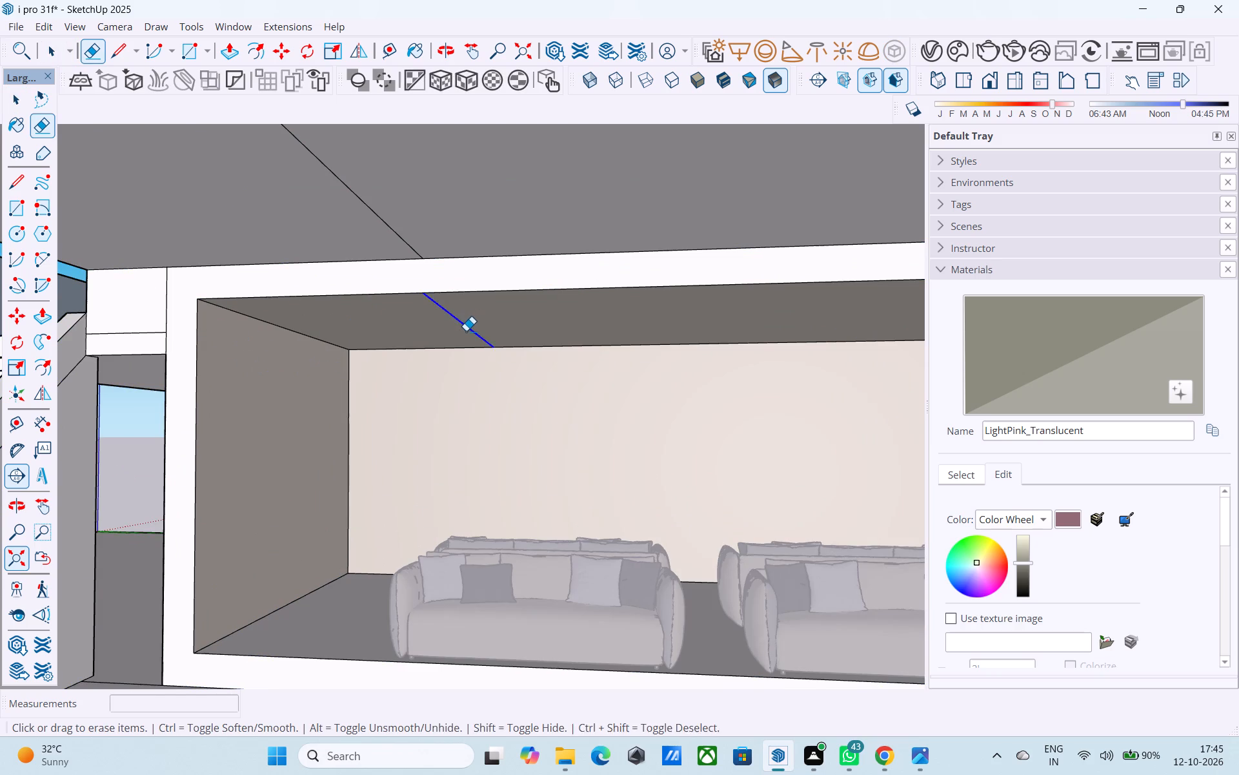
Save the model with the cleaned-up ground-floor room.
scroll(466, 330, "down", 12)
middle_click_drag(467, 346, 965, 484)
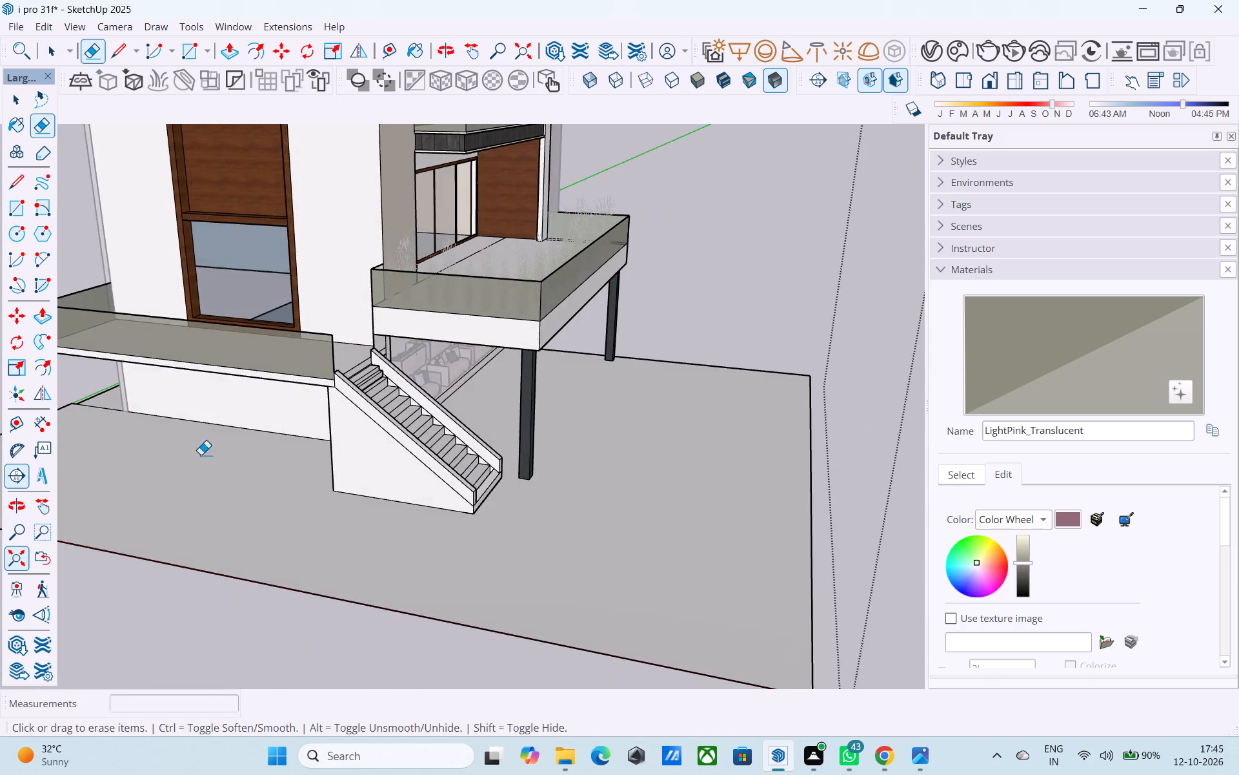
middle_click_drag(235, 455, 8, 412)
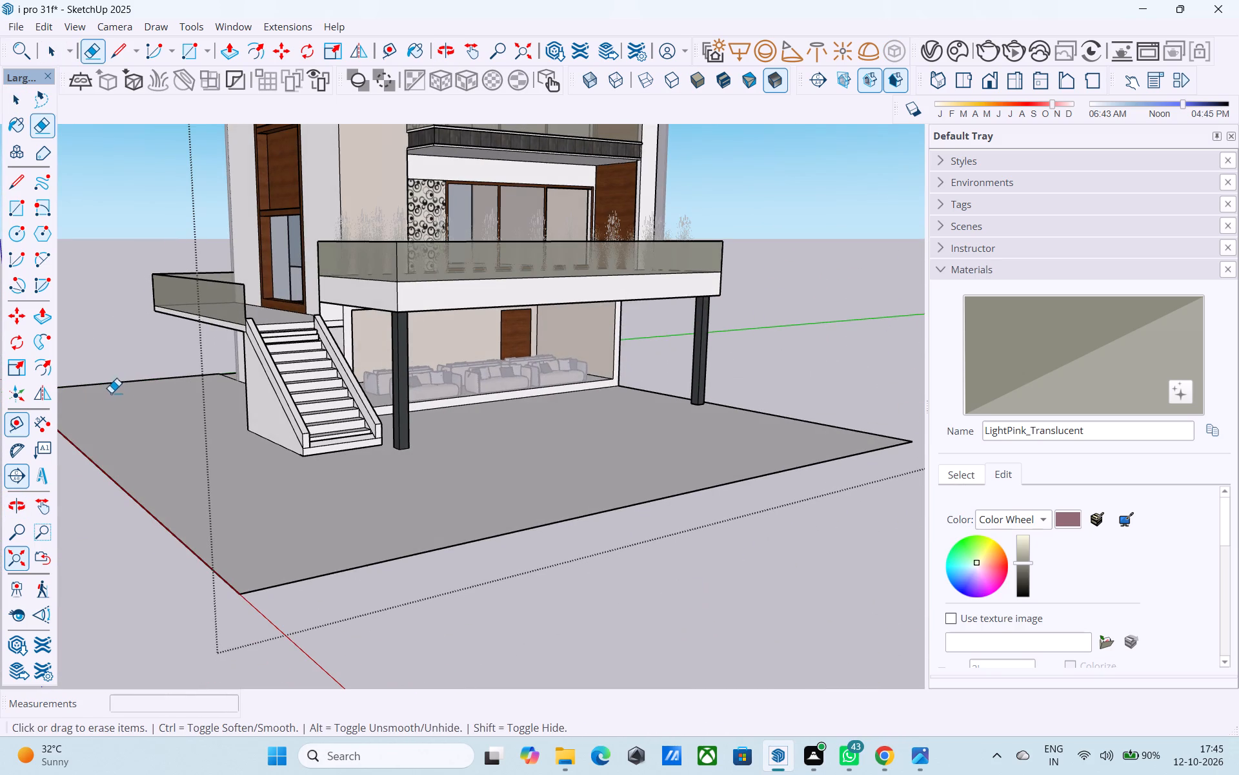
middle_click_drag(105, 389, 173, 393)
key("space")
key("ctrl+s")
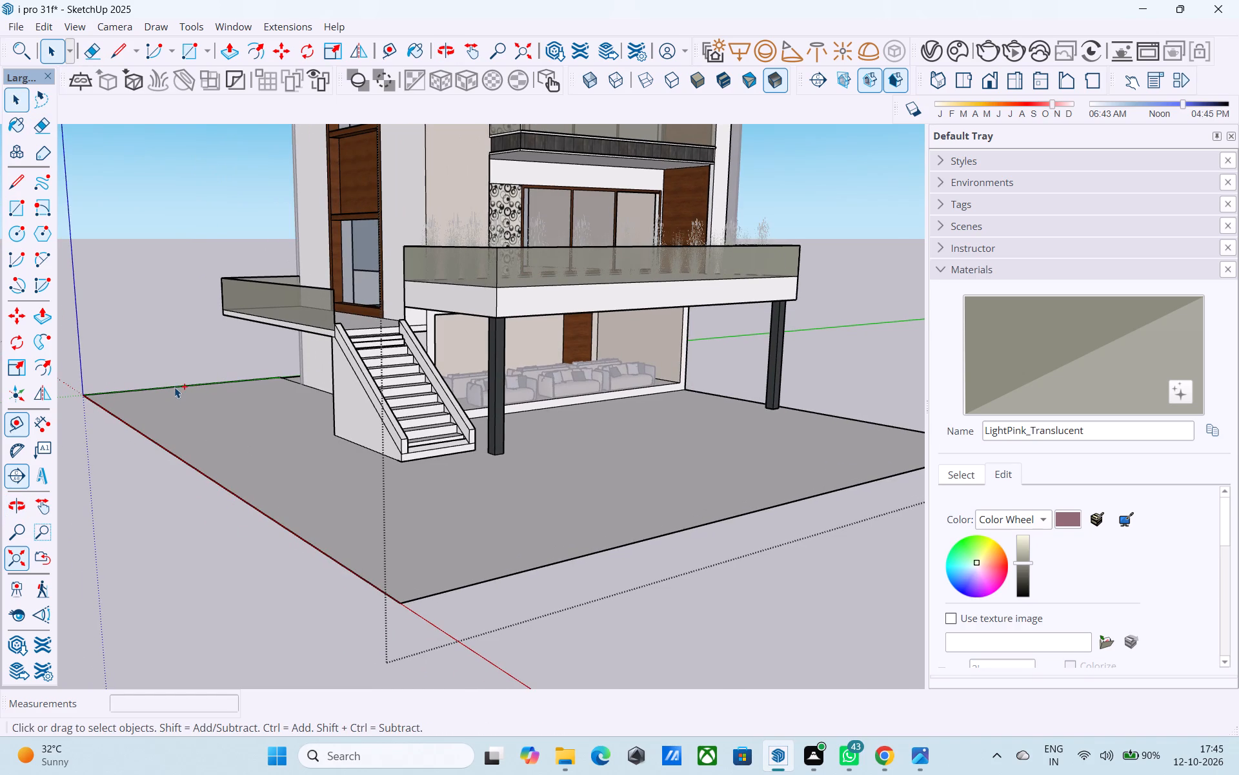
Erase the stray vertical edge near the front corner of the roof fascia above the upper balcony.
scroll(174, 387, "down", 6)
middle_click_drag(174, 387, 210, 440)
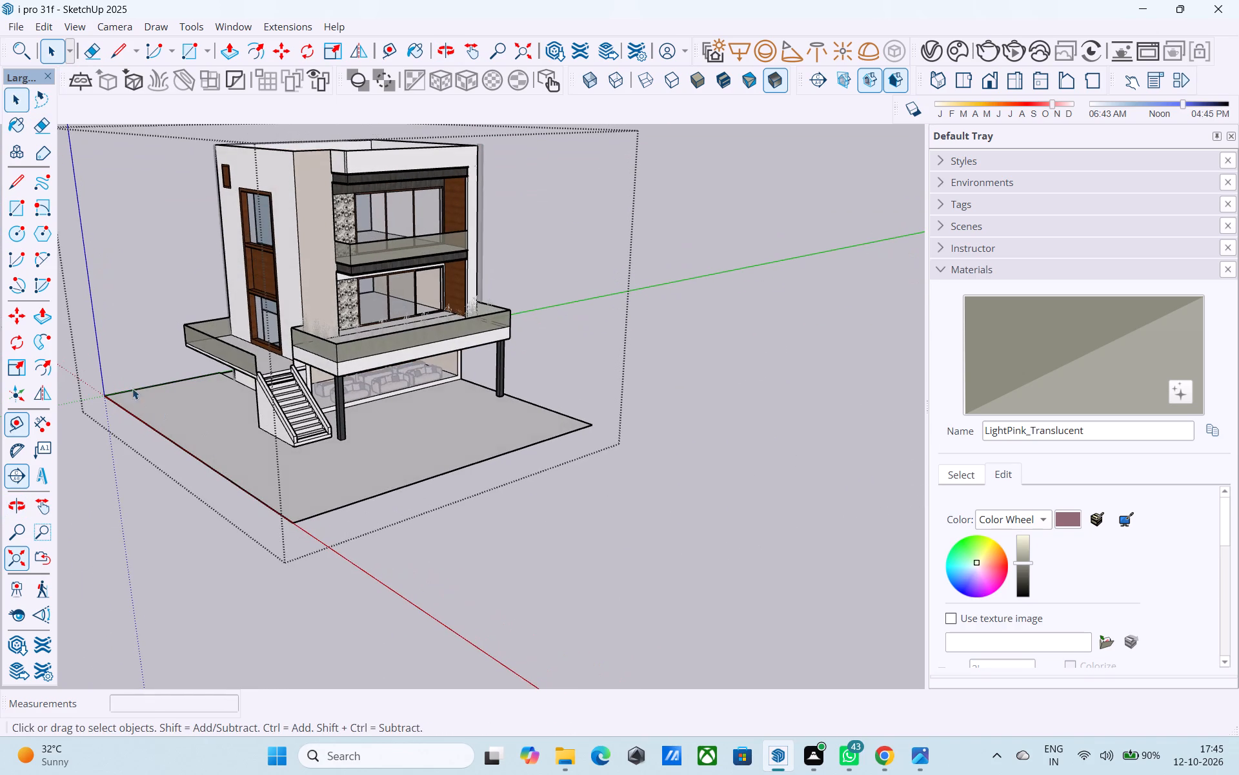
middle_click_drag(116, 392, 369, 434, "shift")
middle_click_drag(566, 440, 445, 550)
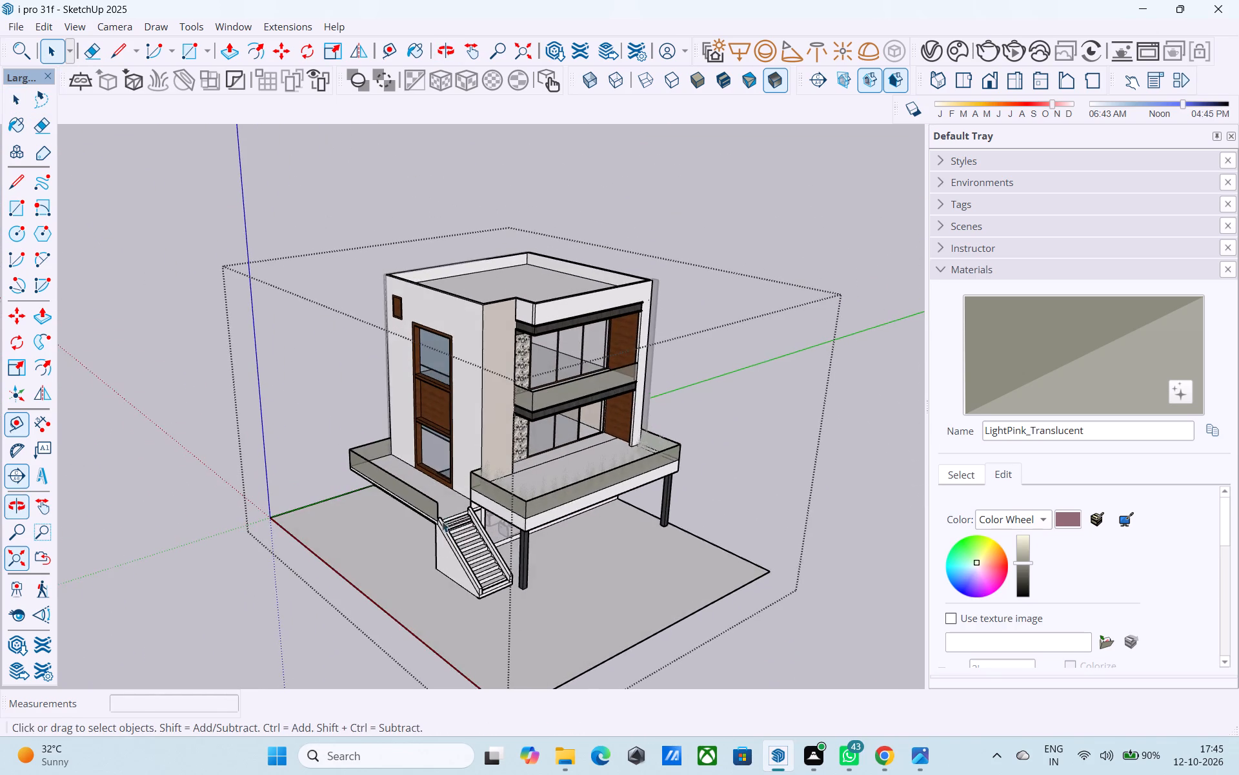
scroll(532, 358, "up", 8)
double_click(538, 288)
scroll(534, 287, "up", 4)
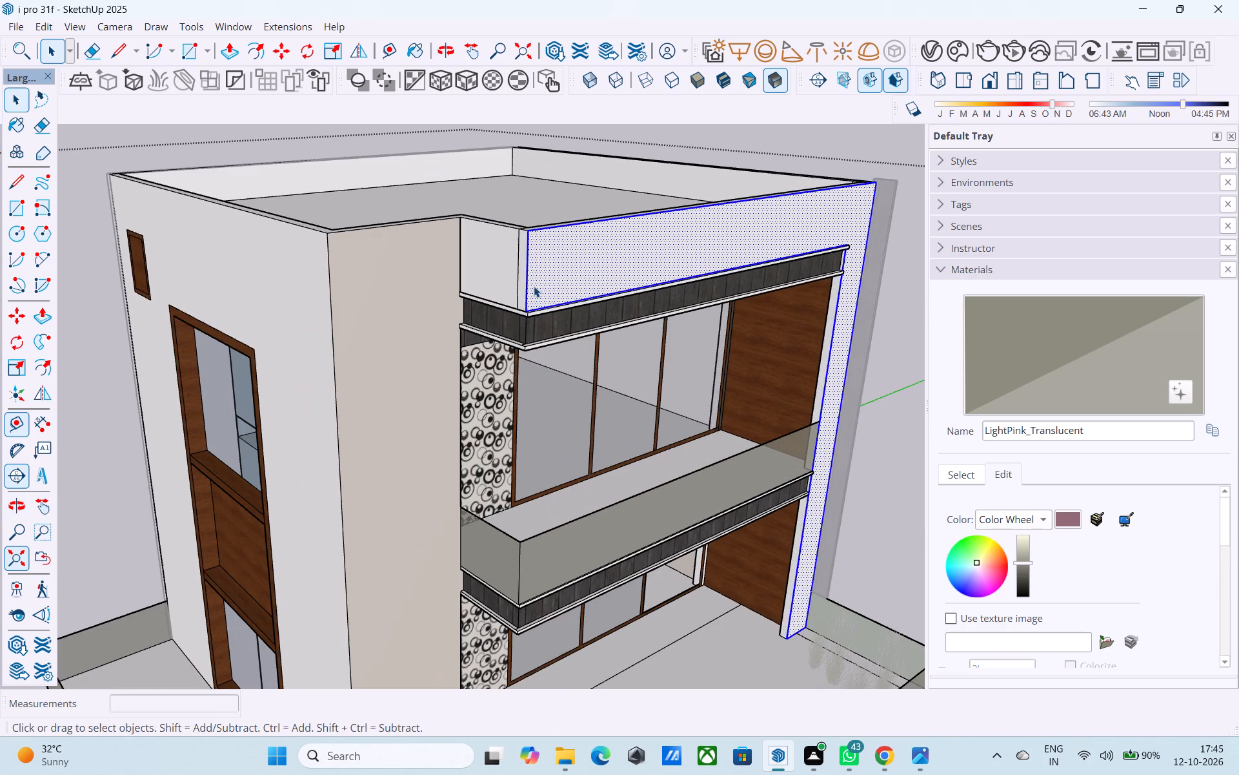
left_click(520, 276)
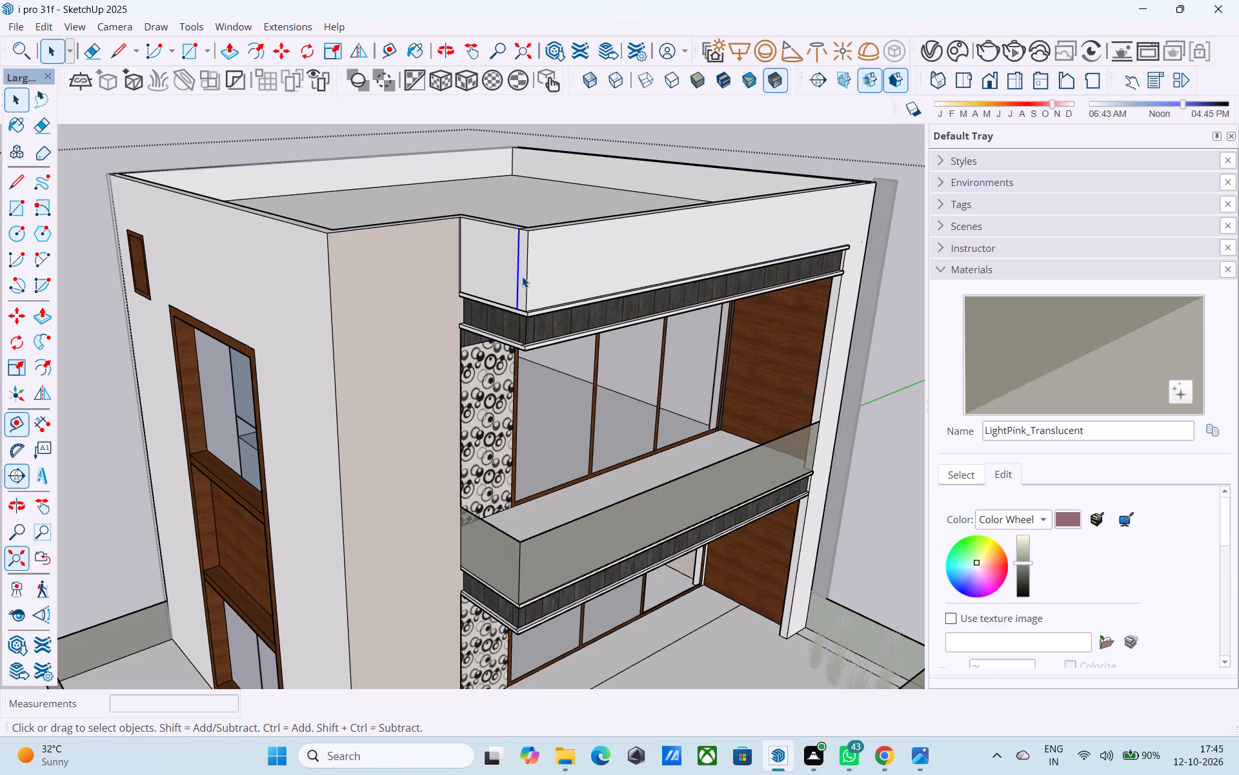
key("Delete")
scroll(519, 278, "down", 9)
left_click(710, 288)
left_click(745, 181)
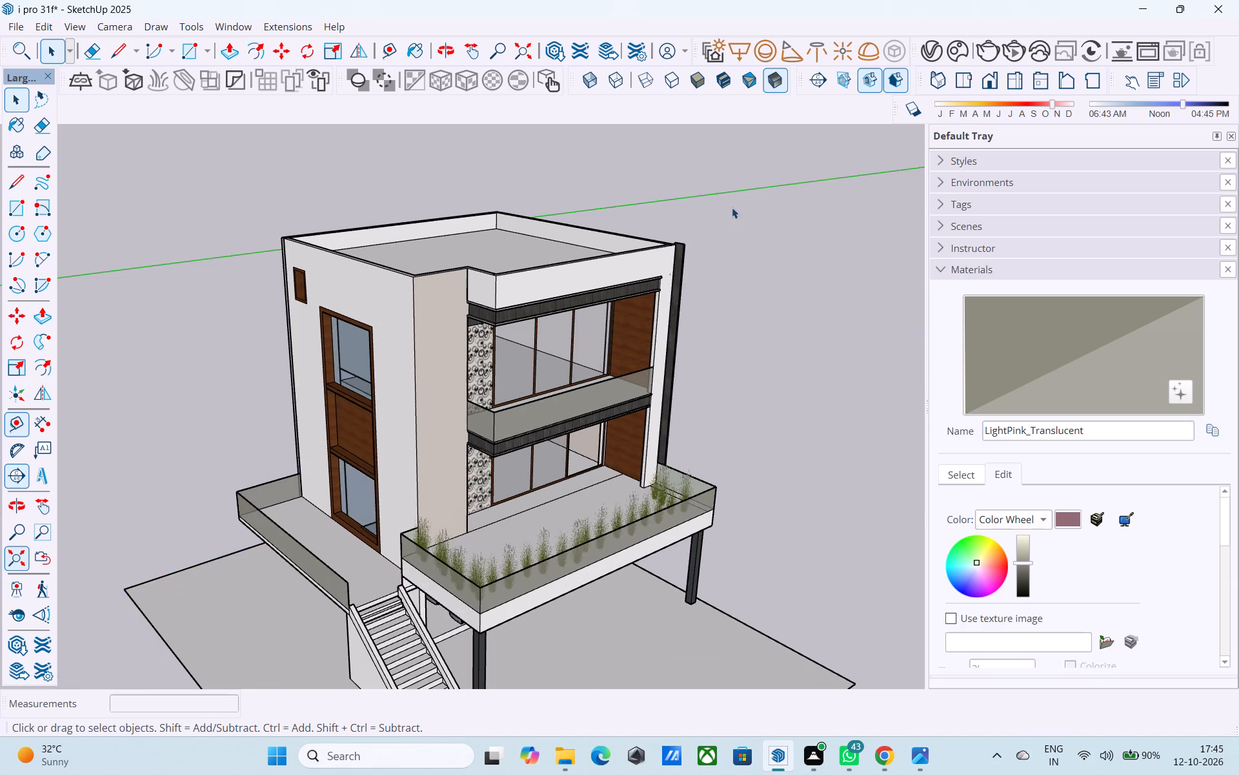
Save the model with the cleaned-up roof fascia.
middle_click_drag(691, 276, 565, 259)
key("ctrl+s")
key("space")
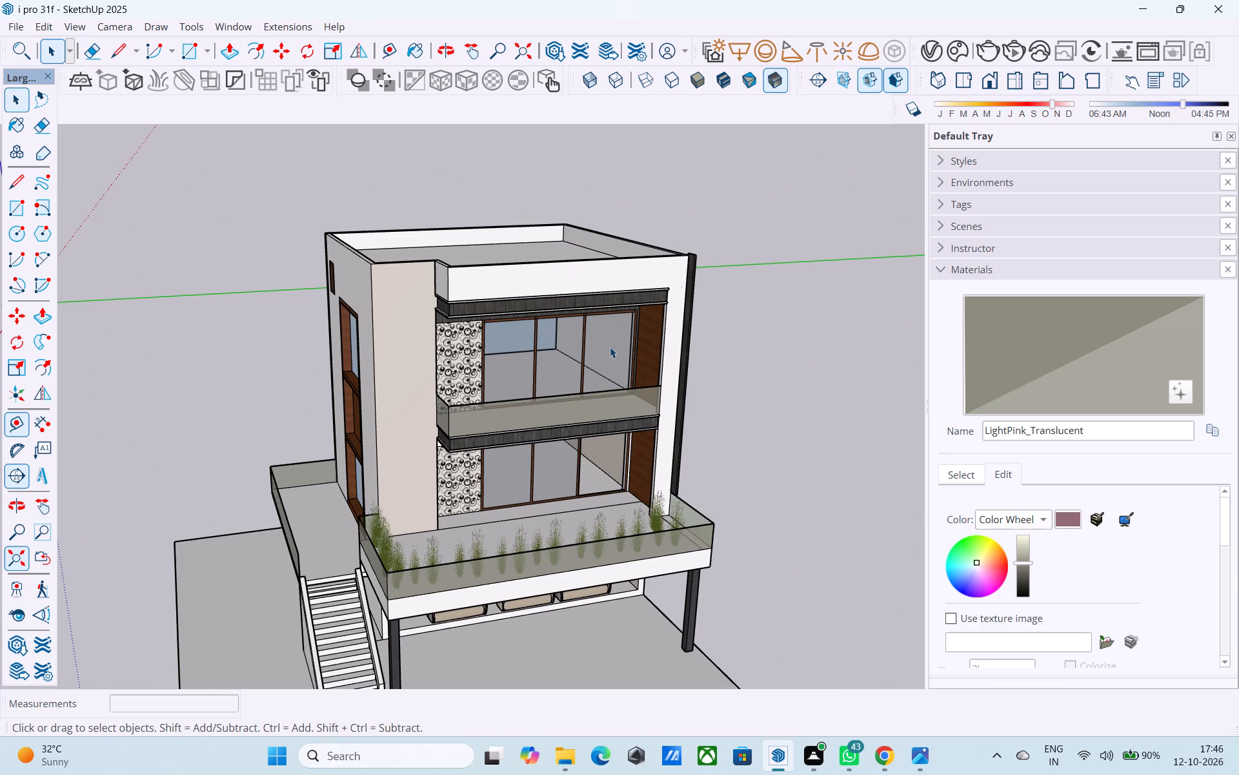
Examine the glazing and interior walls of the rooms behind the upper balcony and the terrace.
middle_click_drag(627, 398, 553, 310)
scroll(598, 378, "up", 4)
middle_click_drag(593, 391, 489, 431)
scroll(492, 434, "up", 1)
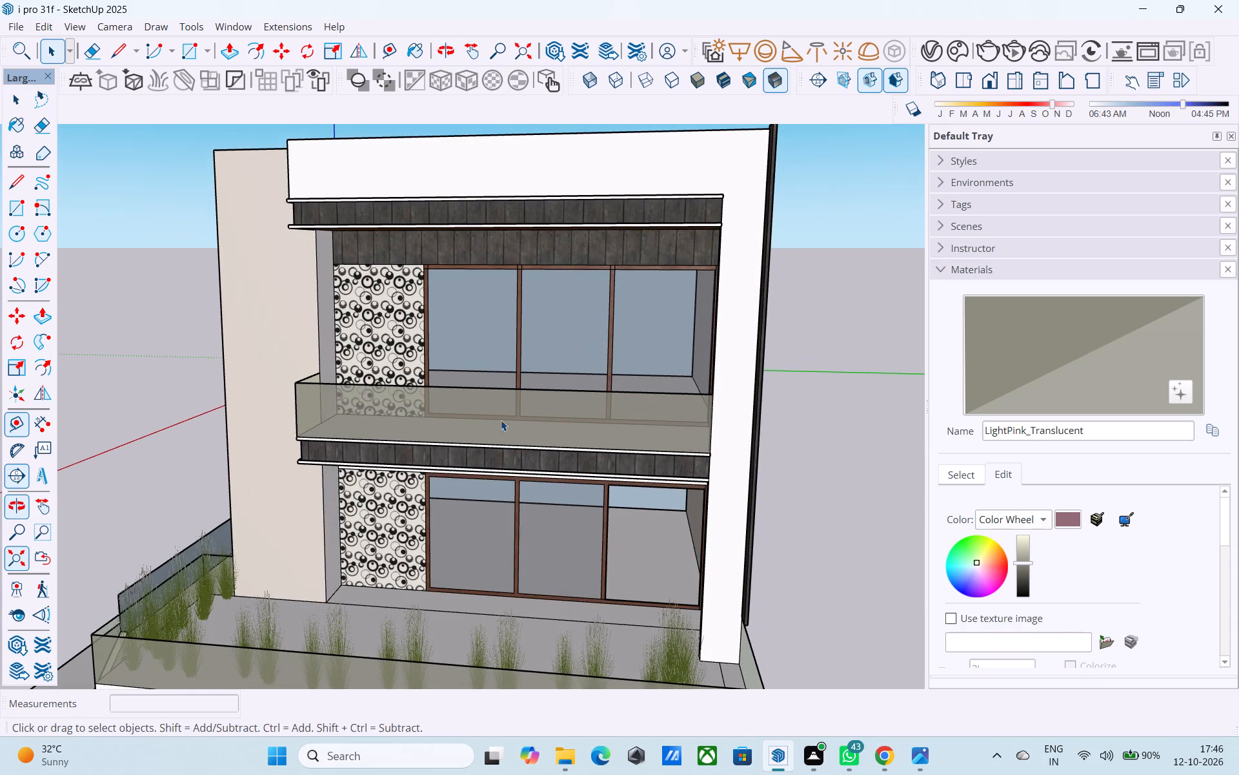
left_click(674, 346)
scroll(674, 346, "up", 4)
double_click(671, 344)
left_click(664, 328)
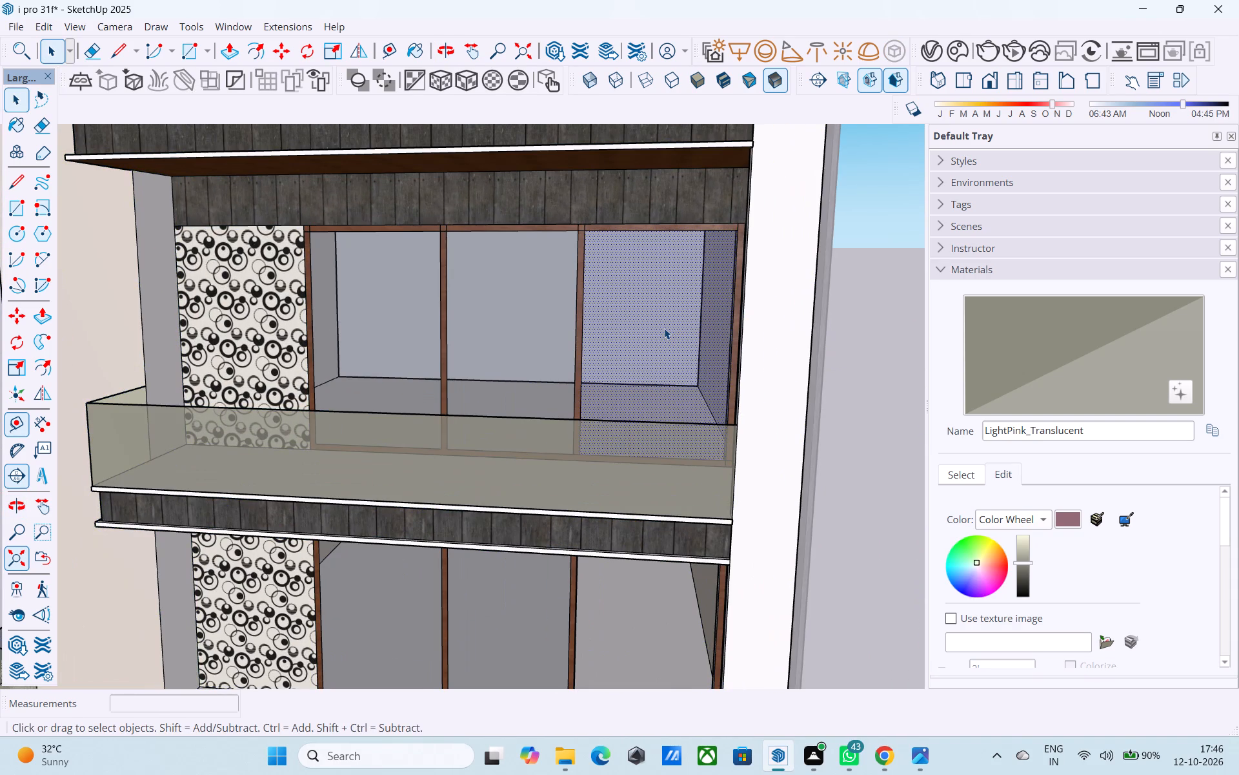
scroll(664, 328, "down", 7)
middle_click_drag(727, 520, 644, 428)
scroll(645, 429, "up", 5)
left_click(658, 495)
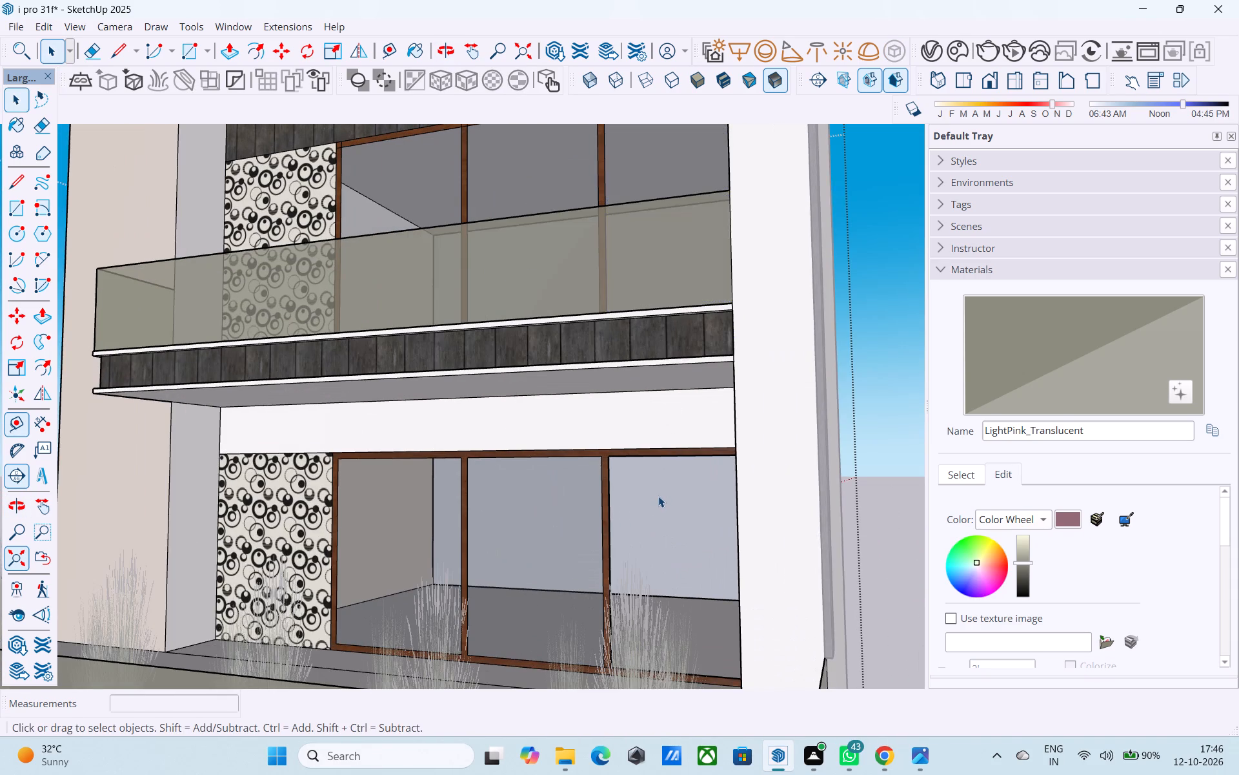
scroll(658, 496, "down", 10)
left_click(783, 468)
middle_click_drag(676, 460, 803, 488)
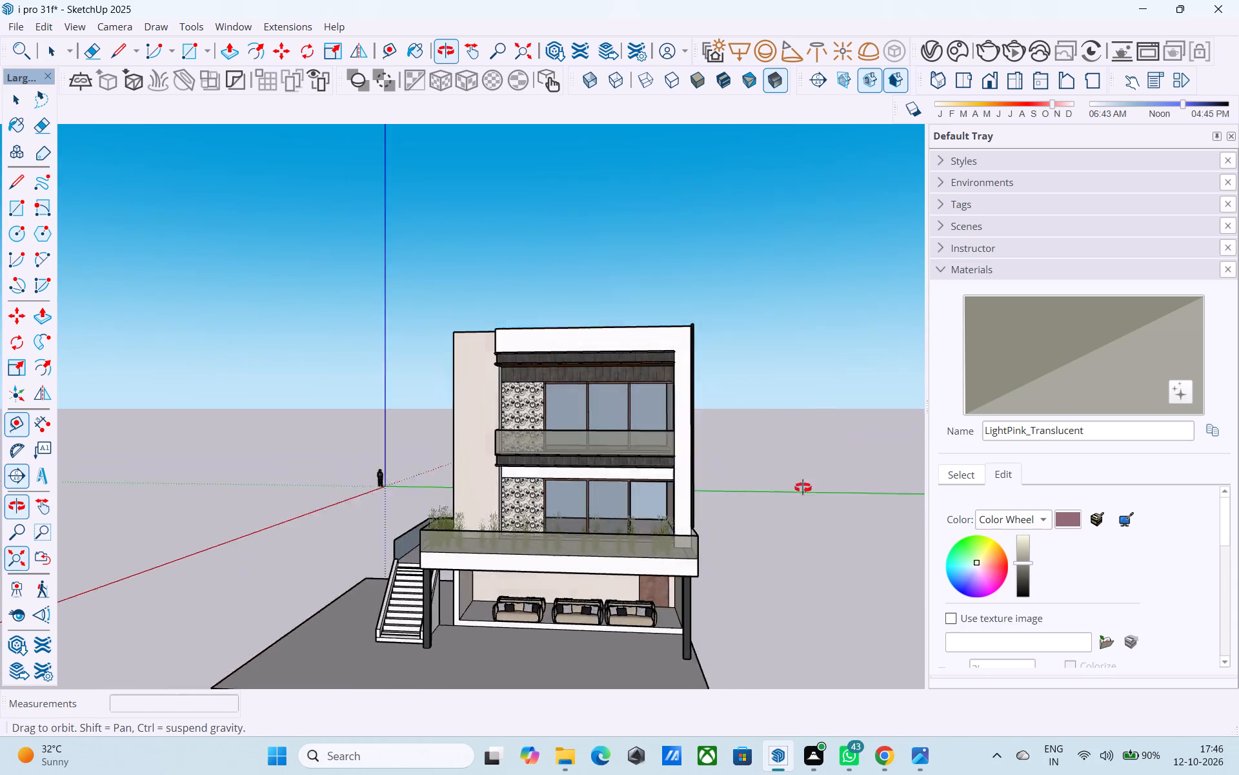
middle_click_drag(803, 488, 970, 483)
middle_click_drag(343, 452, 130, 433)
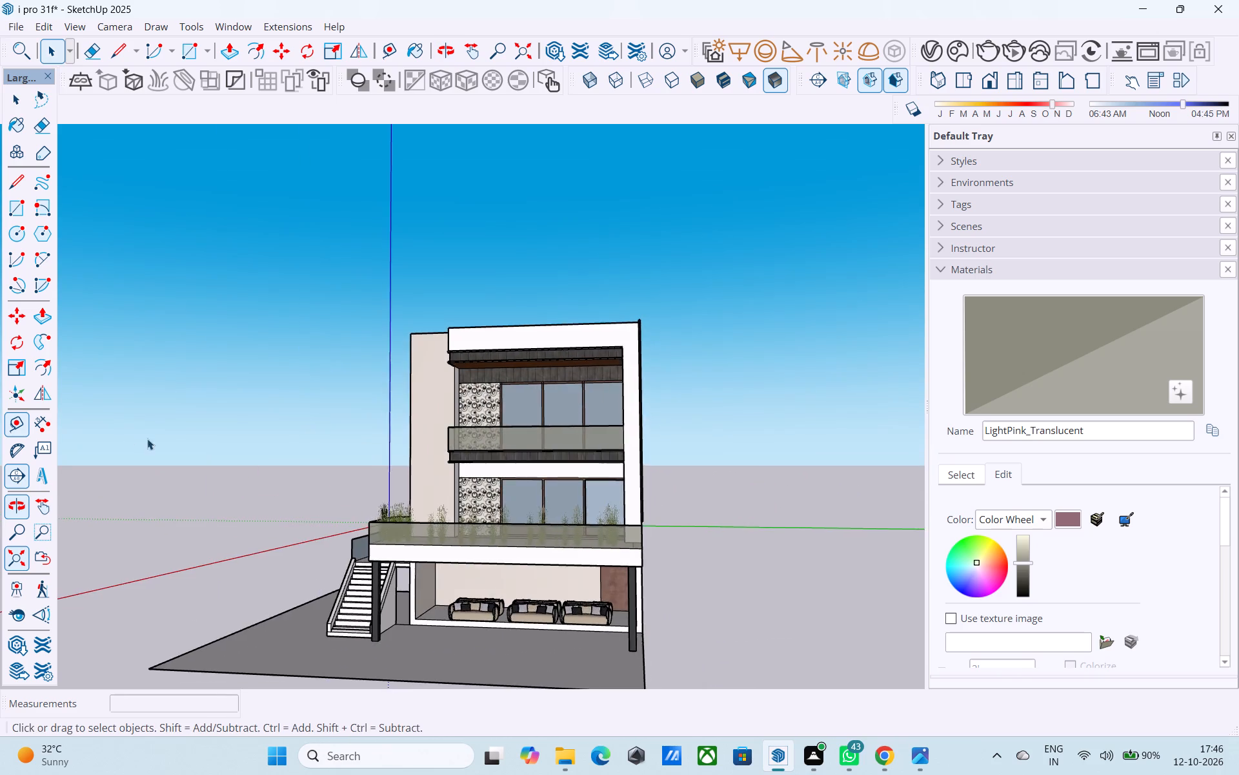
scroll(690, 519, "up", 2)
scroll(588, 524, "up", 19)
middle_click_drag(587, 524, 588, 569)
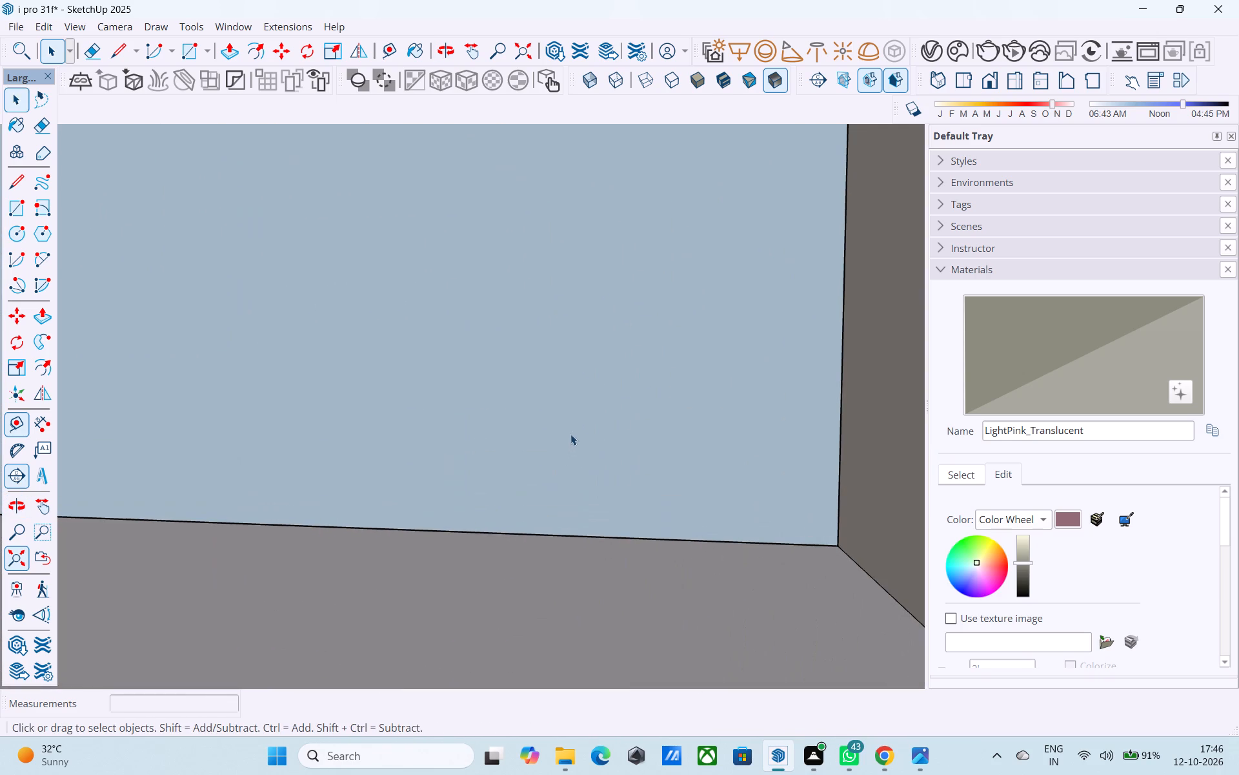
Lighten the LightPink_Translucent parapet material slightly.
left_click(570, 432)
left_click(1019, 559)
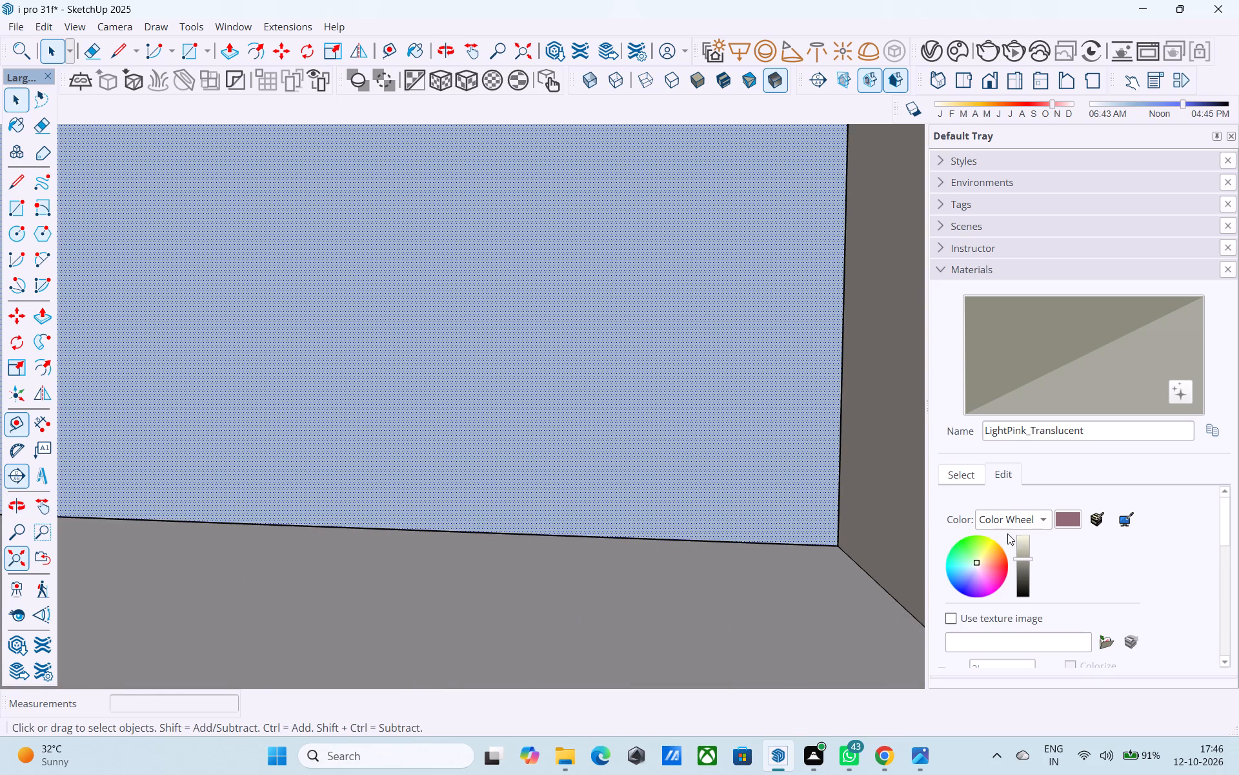
left_click(1020, 563)
Paint the rear interior wall behind the glazed openings with the ThomThom - Beard1 material.
left_click(970, 484)
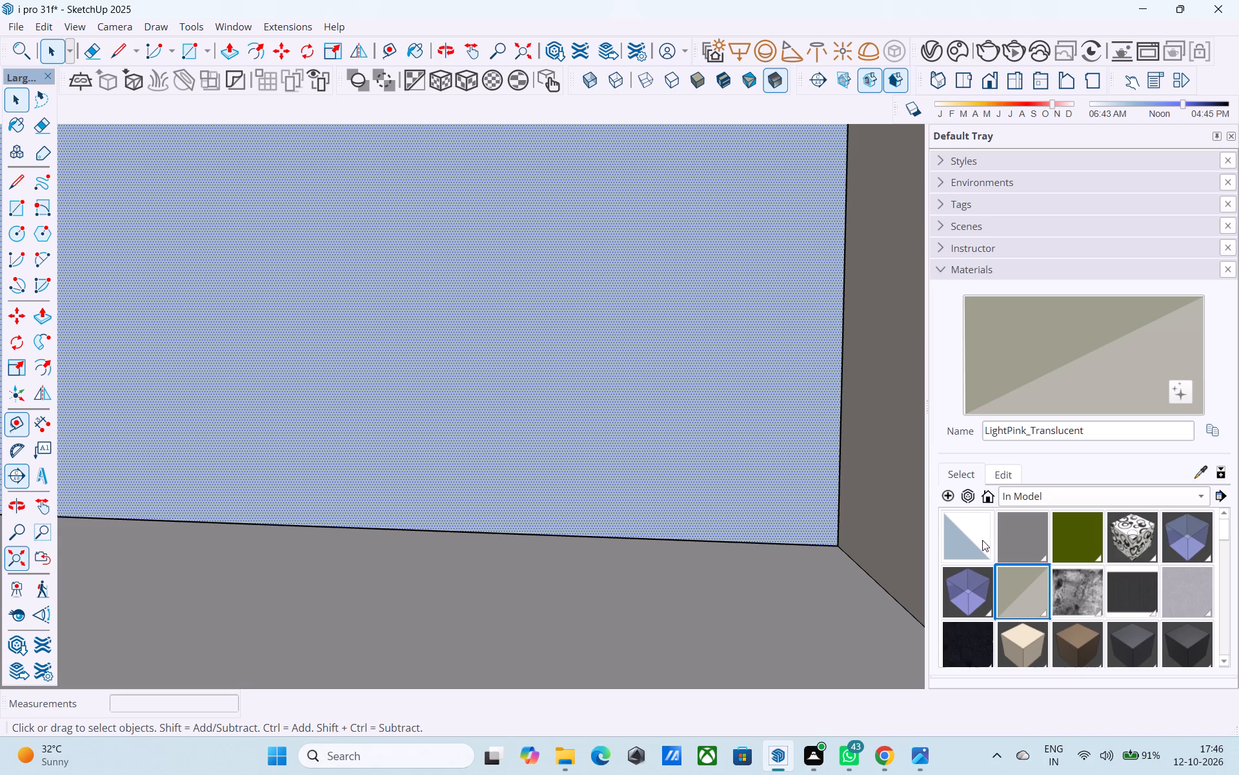
left_click(1016, 645)
left_click(710, 396)
scroll(688, 394, "down", 5)
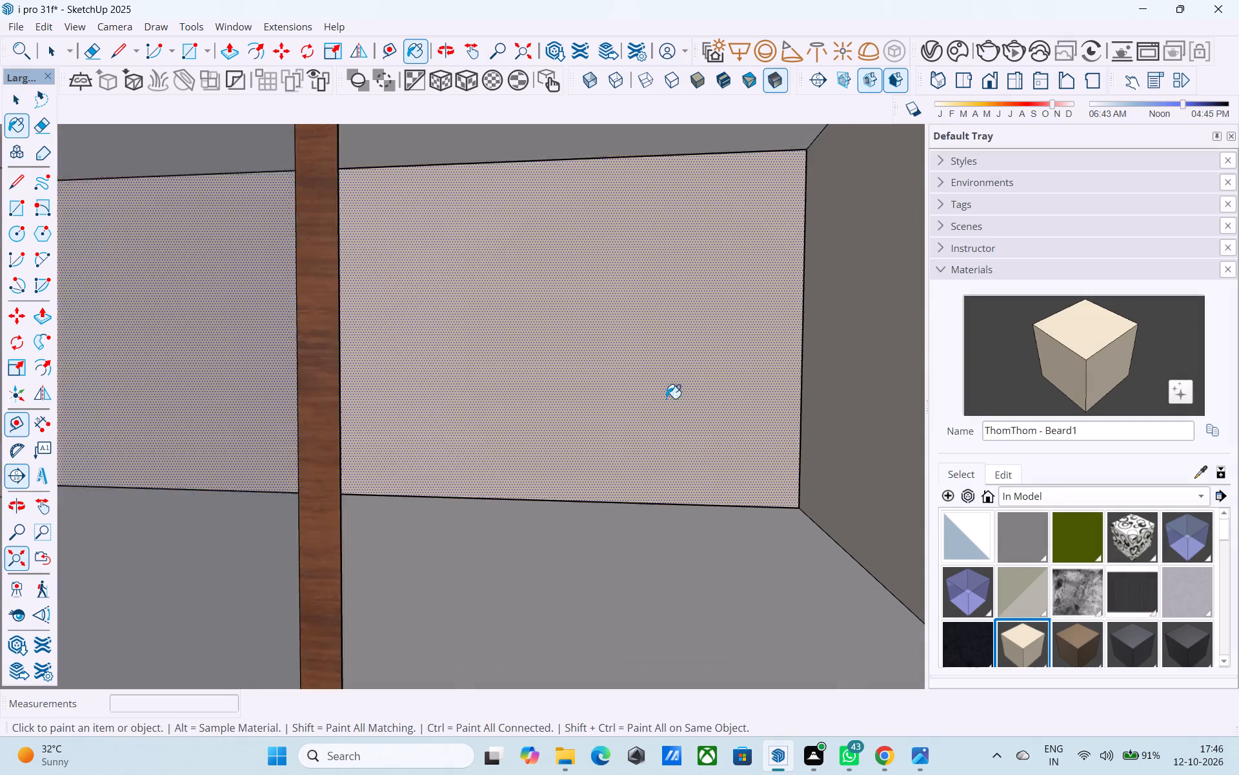
scroll(666, 398, "down", 2)
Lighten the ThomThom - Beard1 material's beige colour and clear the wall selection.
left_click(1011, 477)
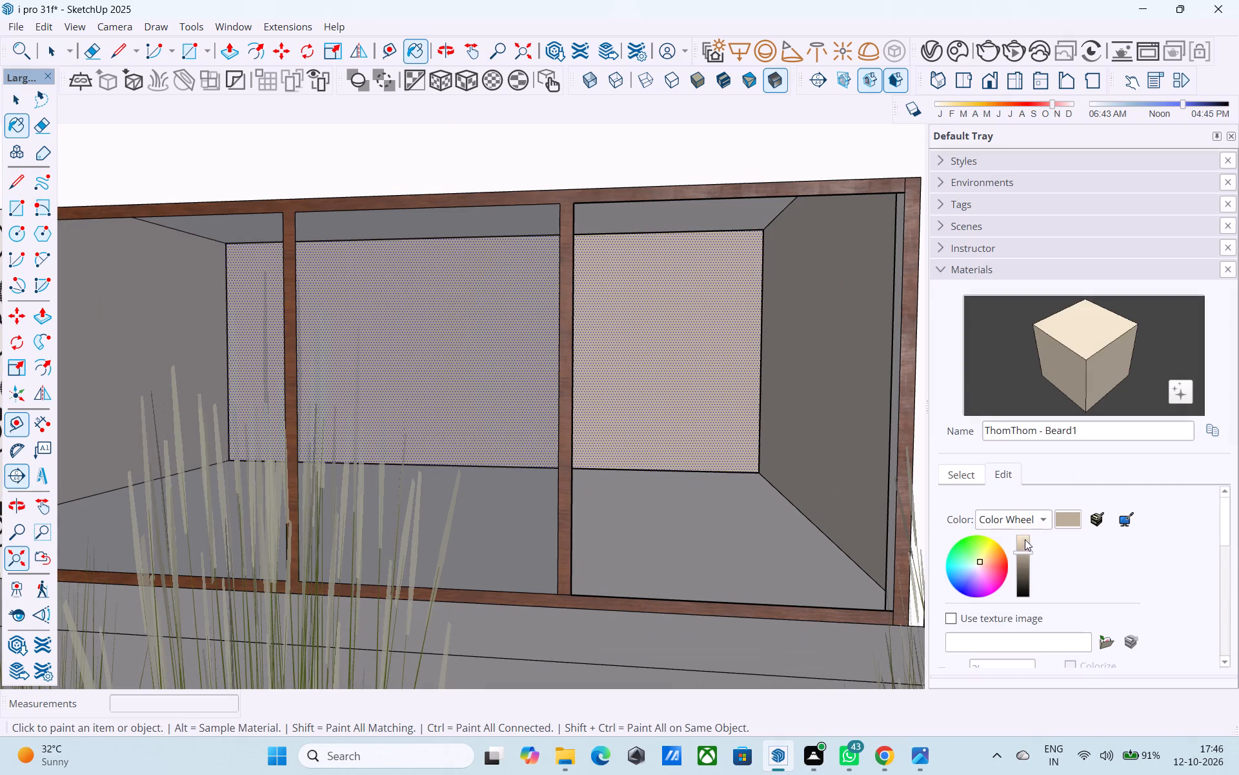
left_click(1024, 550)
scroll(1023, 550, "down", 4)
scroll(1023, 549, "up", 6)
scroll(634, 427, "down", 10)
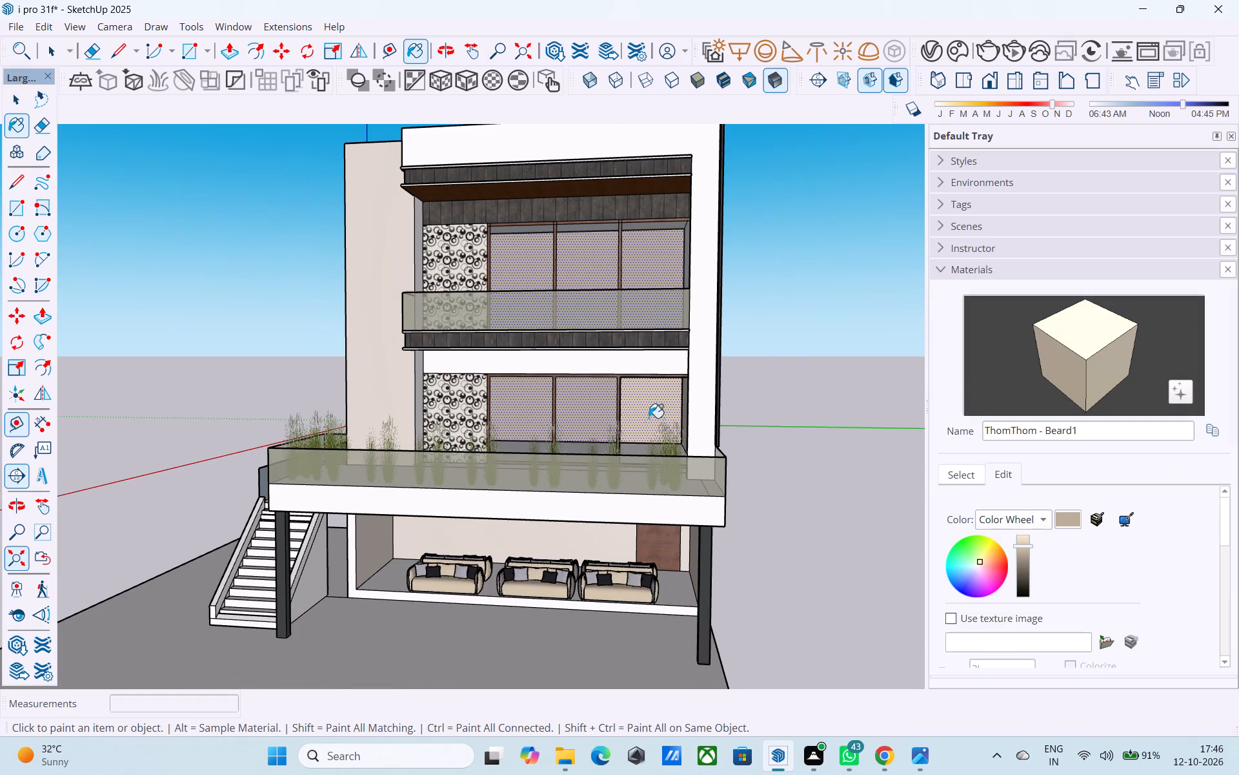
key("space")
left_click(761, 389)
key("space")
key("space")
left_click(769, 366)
Apply the ThomThom - Beard1 material to the house, covering its uncoloured walls, stairs and ground slab.
middle_click_drag(605, 372, 683, 382)
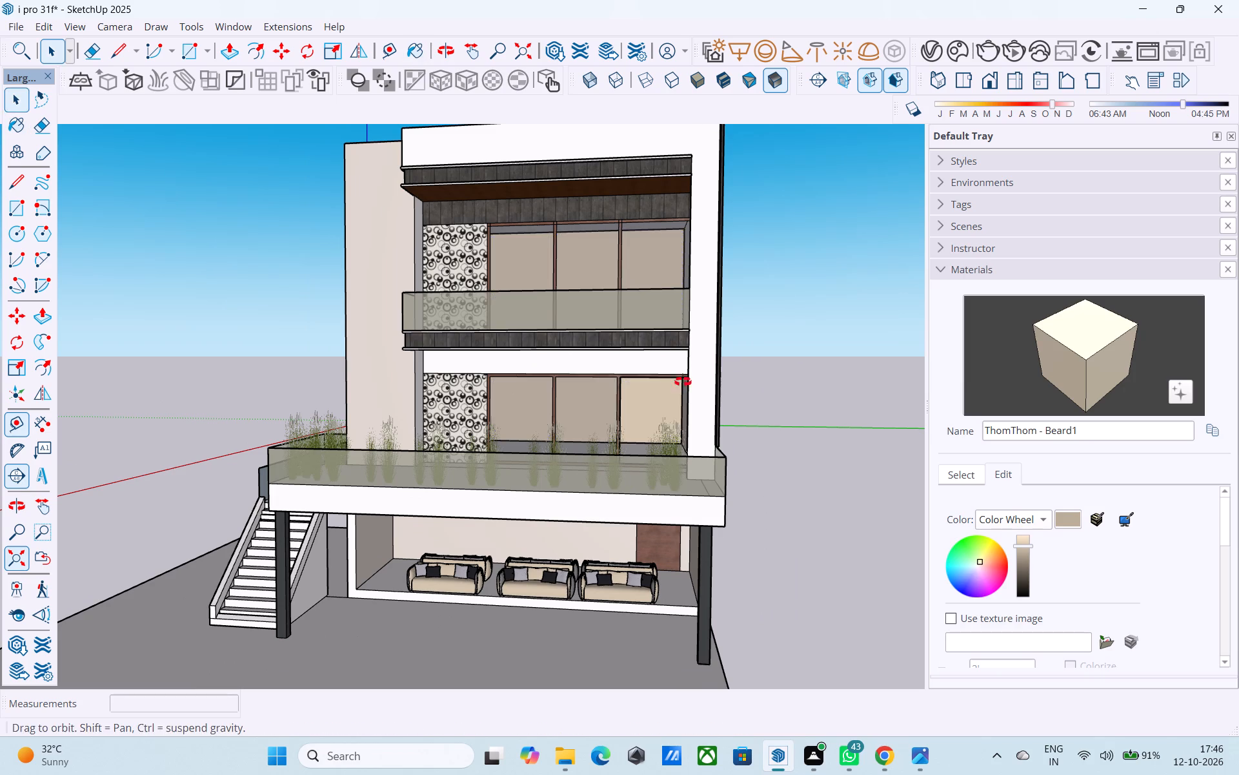
middle_click_drag(683, 382, 789, 383)
scroll(749, 378, "down", 5)
middle_click_drag(700, 389, 729, 380)
scroll(734, 380, "up", 6)
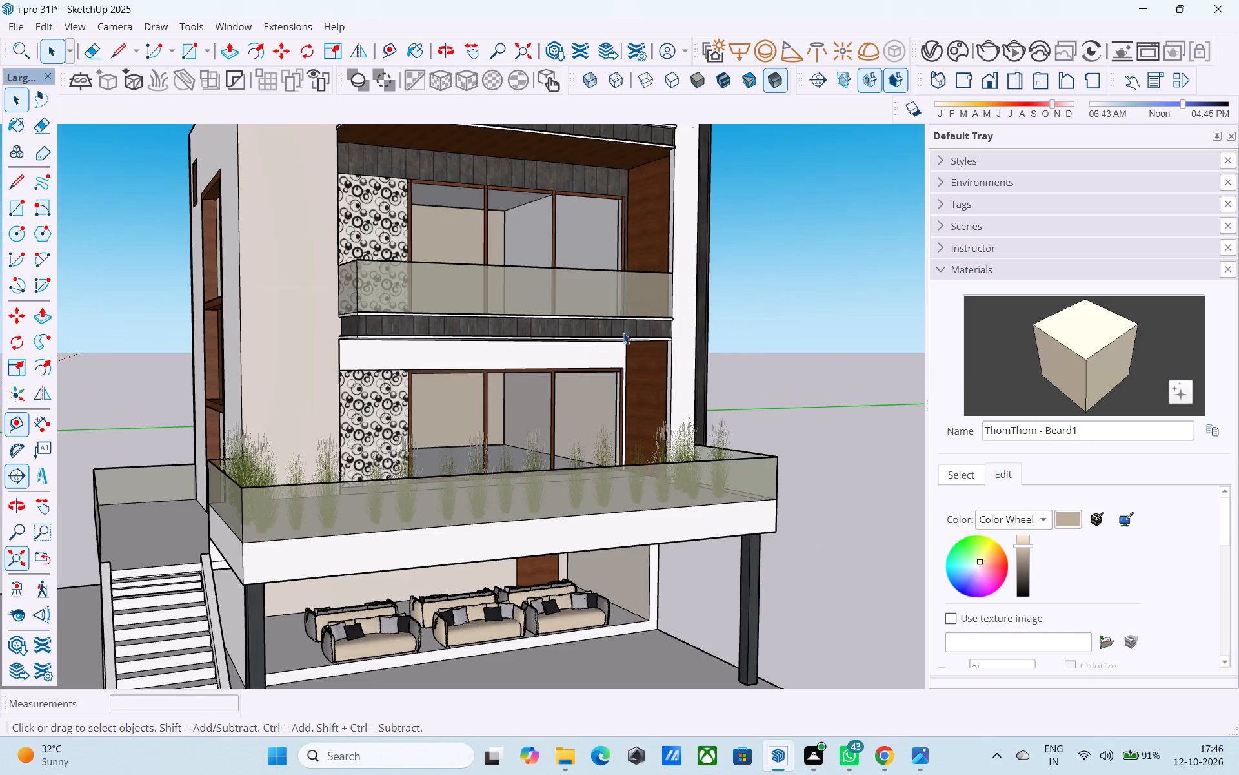
middle_click_drag(584, 281, 582, 382)
scroll(579, 381, "up", 14)
middle_click_drag(570, 316, 549, 460, "shift")
scroll(538, 440, "up", 6)
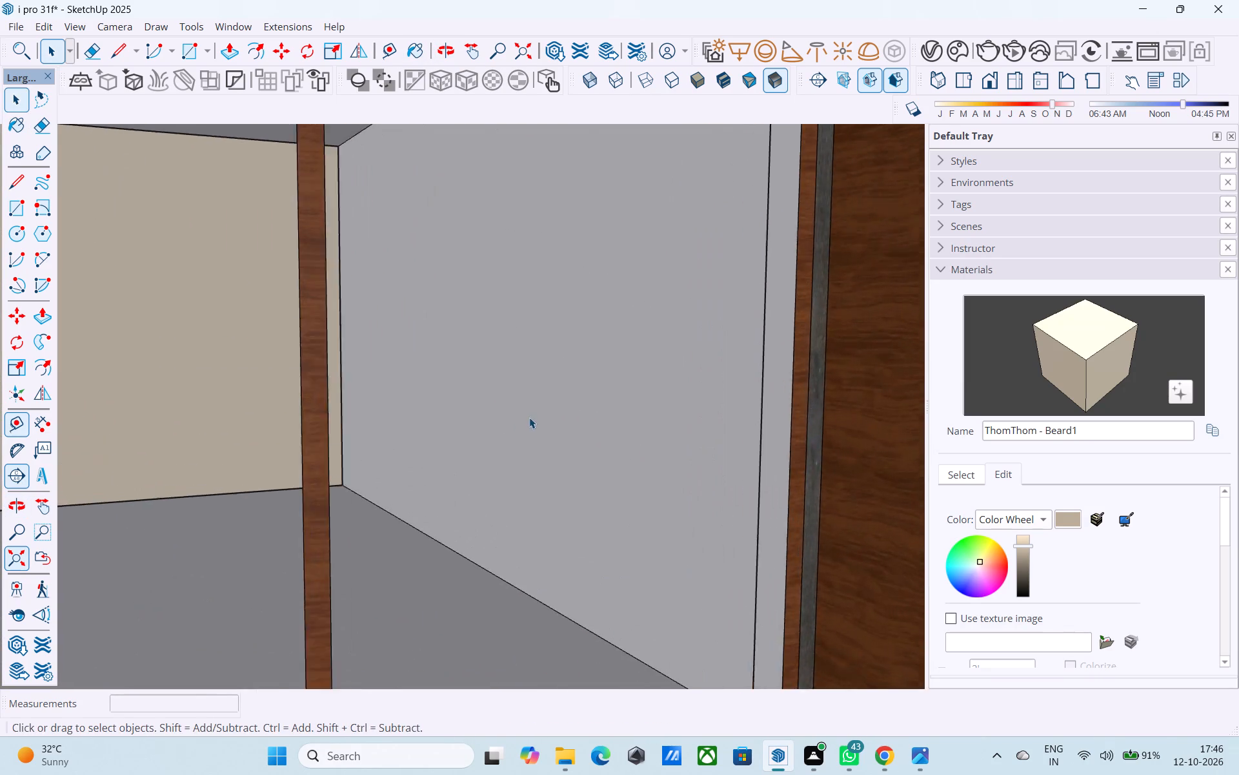
scroll(529, 417, "up", 20)
scroll(529, 417, "up", 9)
middle_click_drag(383, 437, 752, 473)
left_click(1086, 373)
left_click(438, 370)
Examine the beige house from the front and the staircase side, including the glazed rooms.
middle_click_drag(599, 347, 467, 346)
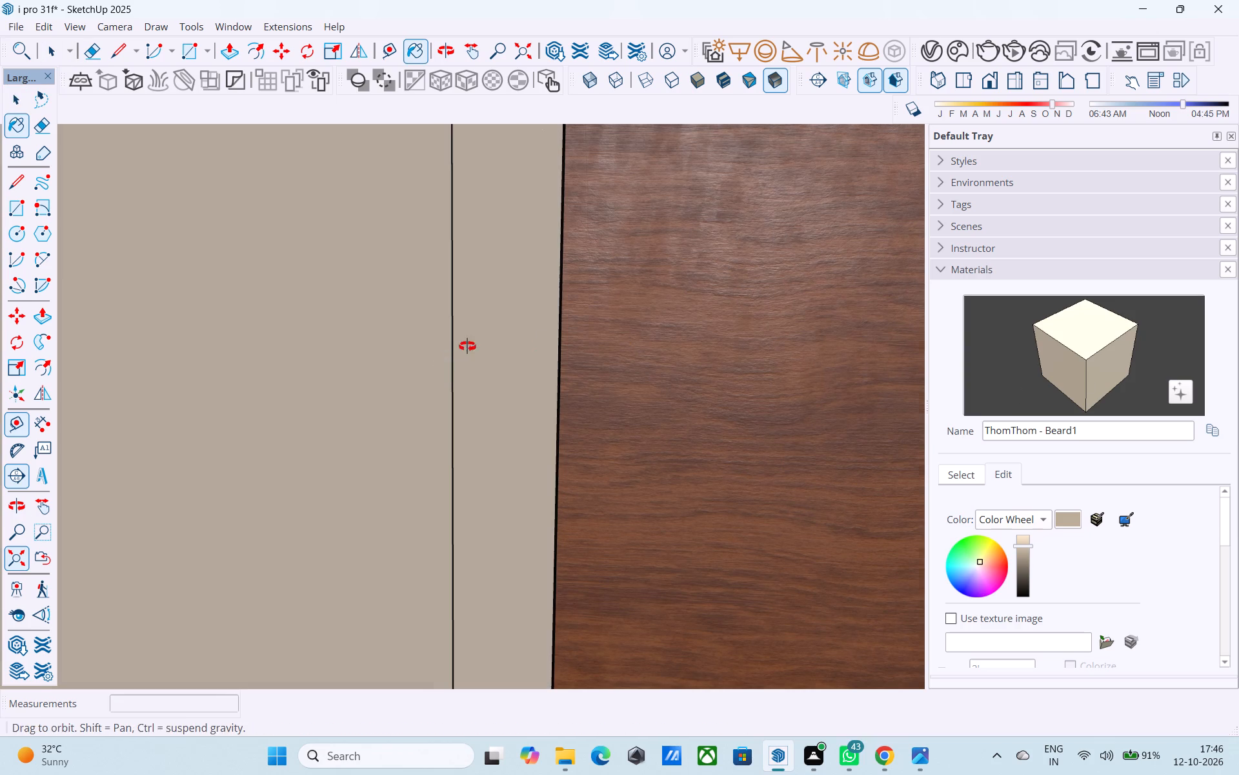
middle_click_drag(467, 346, 197, 375)
scroll(378, 340, "down", 12)
scroll(386, 335, "down", 15)
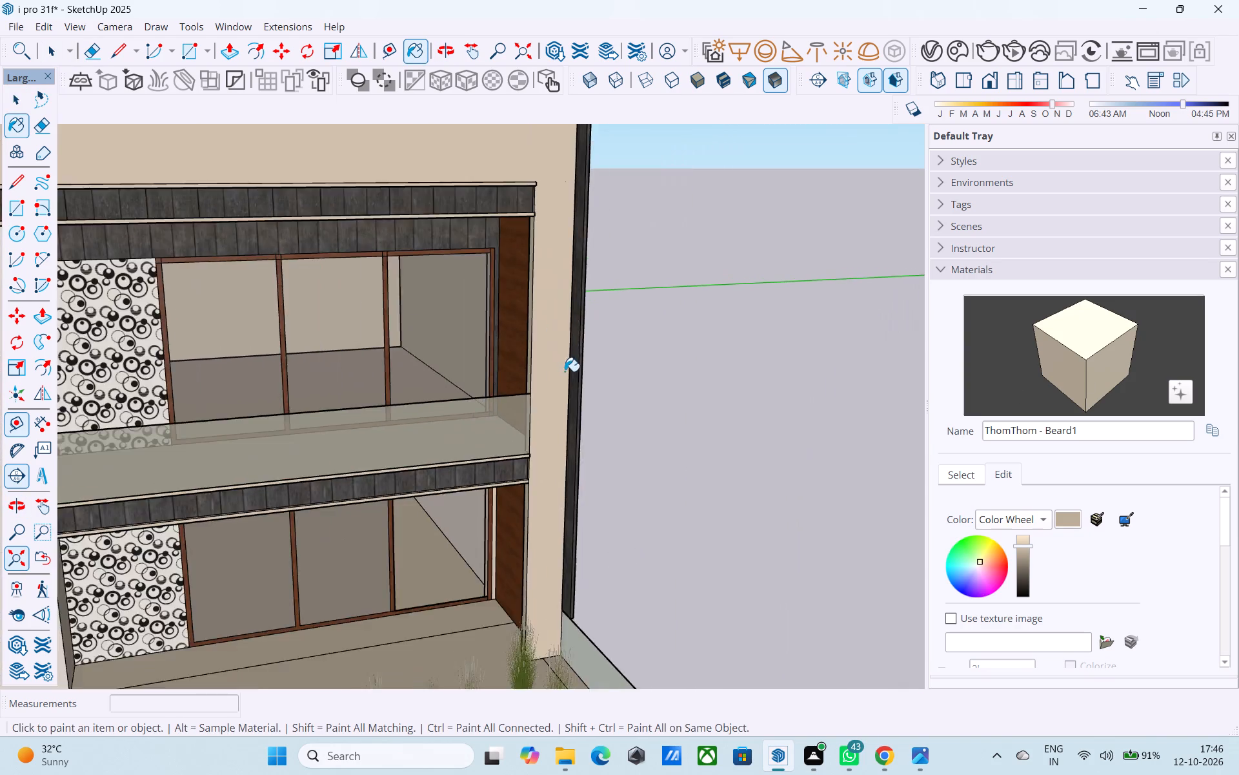
scroll(565, 371, "down", 13)
middle_click_drag(445, 431, 398, 344)
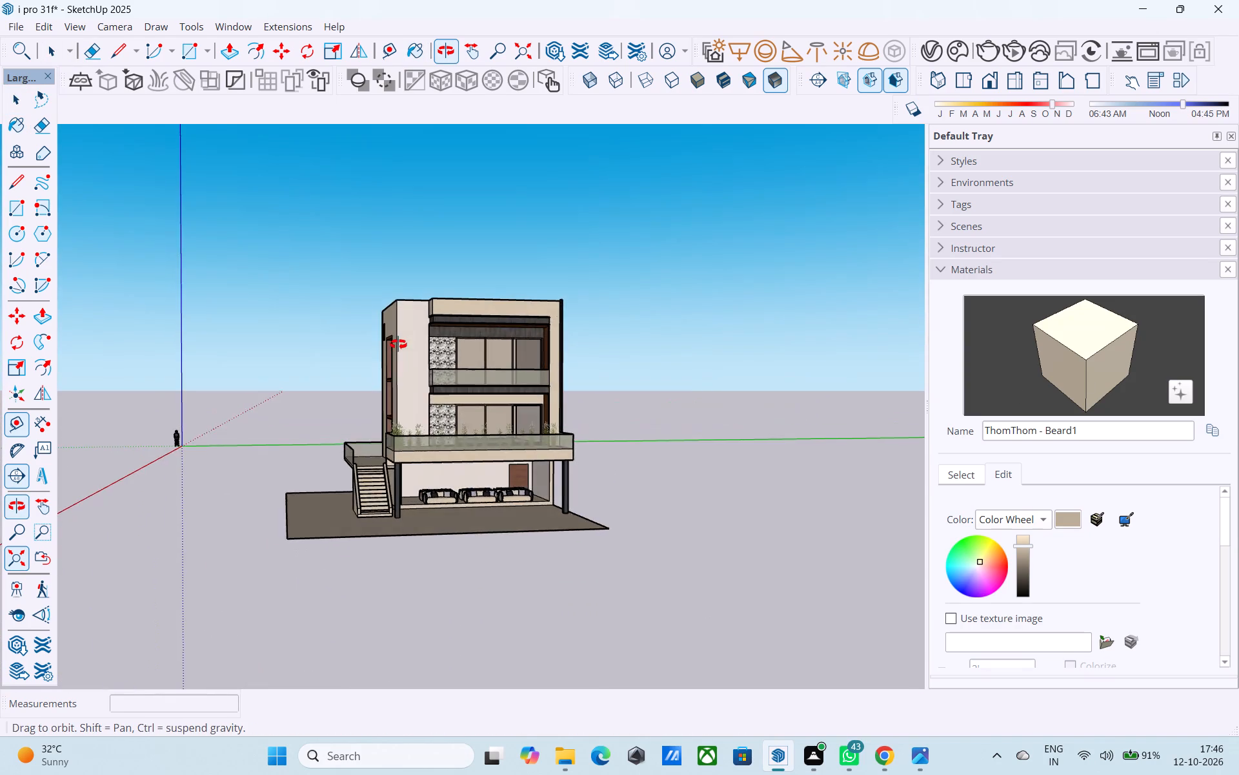
middle_click_drag(398, 344, 379, 326)
scroll(419, 364, "up", 10)
scroll(424, 366, "down", 7)
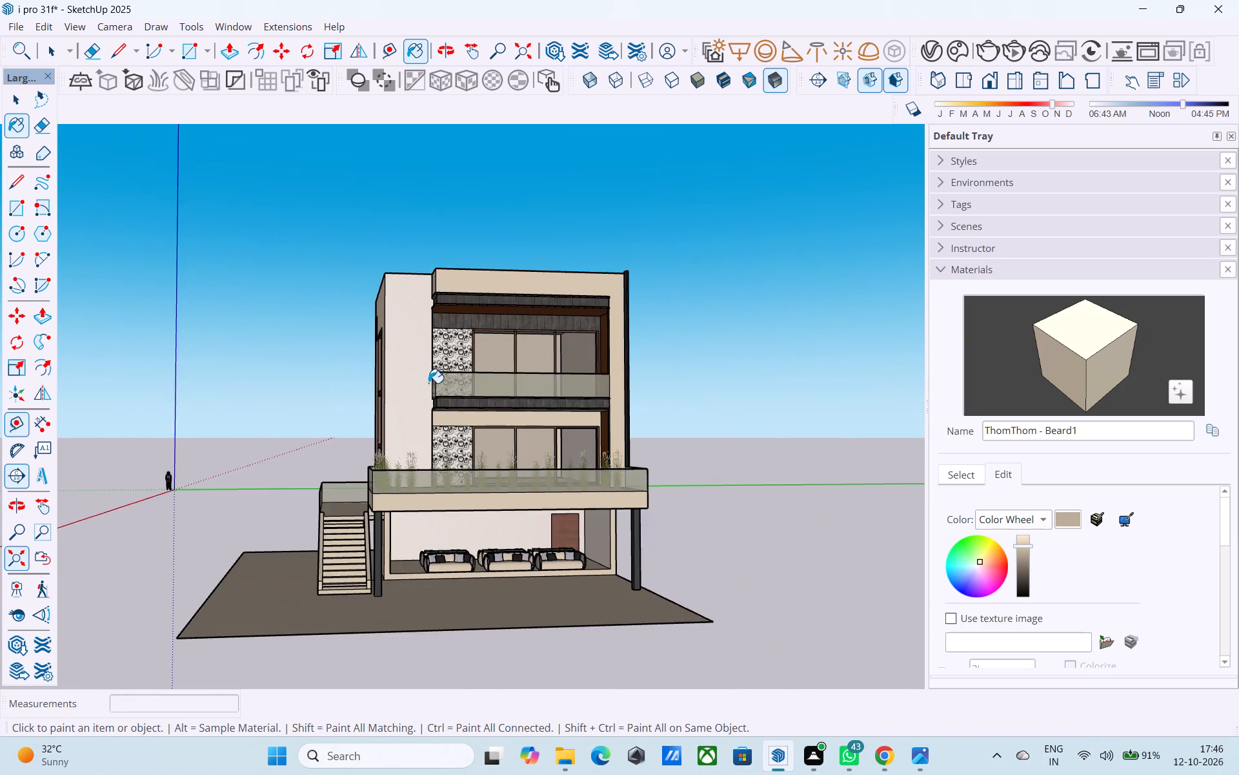
middle_click_drag(425, 388, 627, 453)
Recolour the ThomThom - Beard1 material to a very pale pinkish white at full brightness.
key("space")
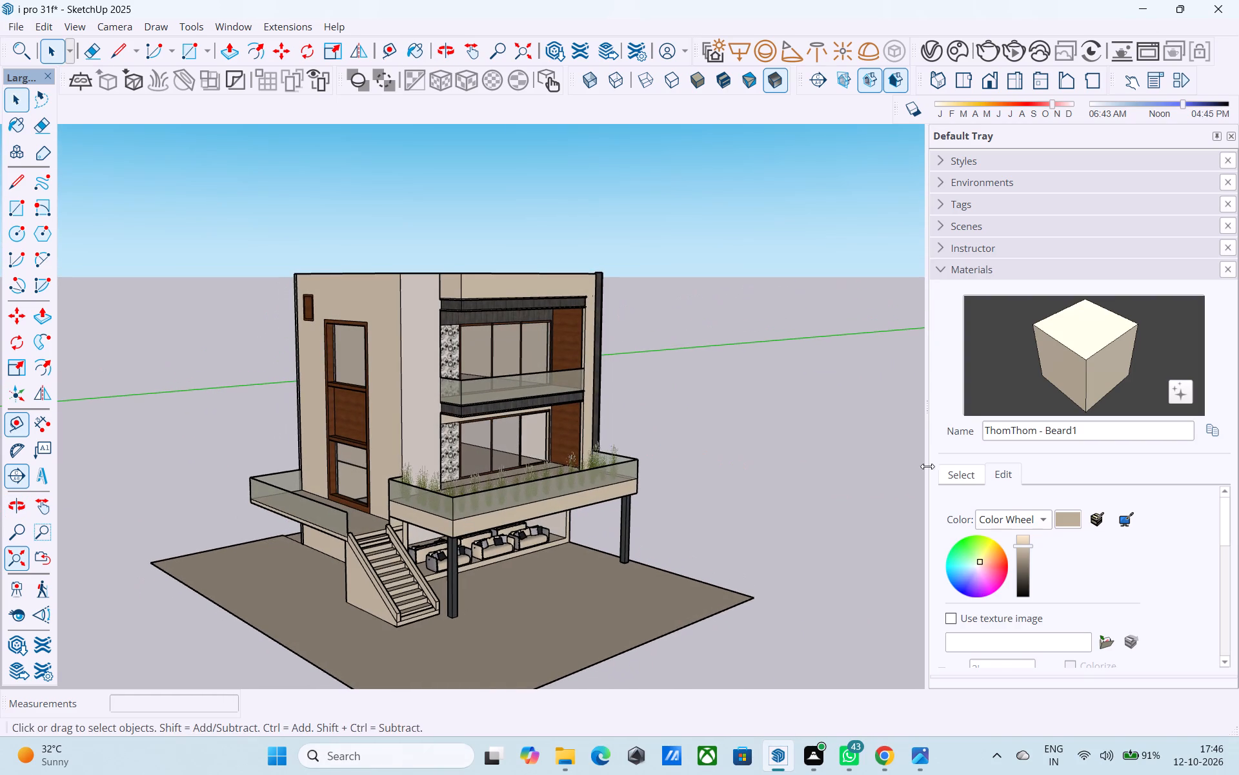
left_click(1022, 546)
scroll(1022, 546, "down", 4)
middle_click(1022, 546)
scroll(1022, 546, "up", 2)
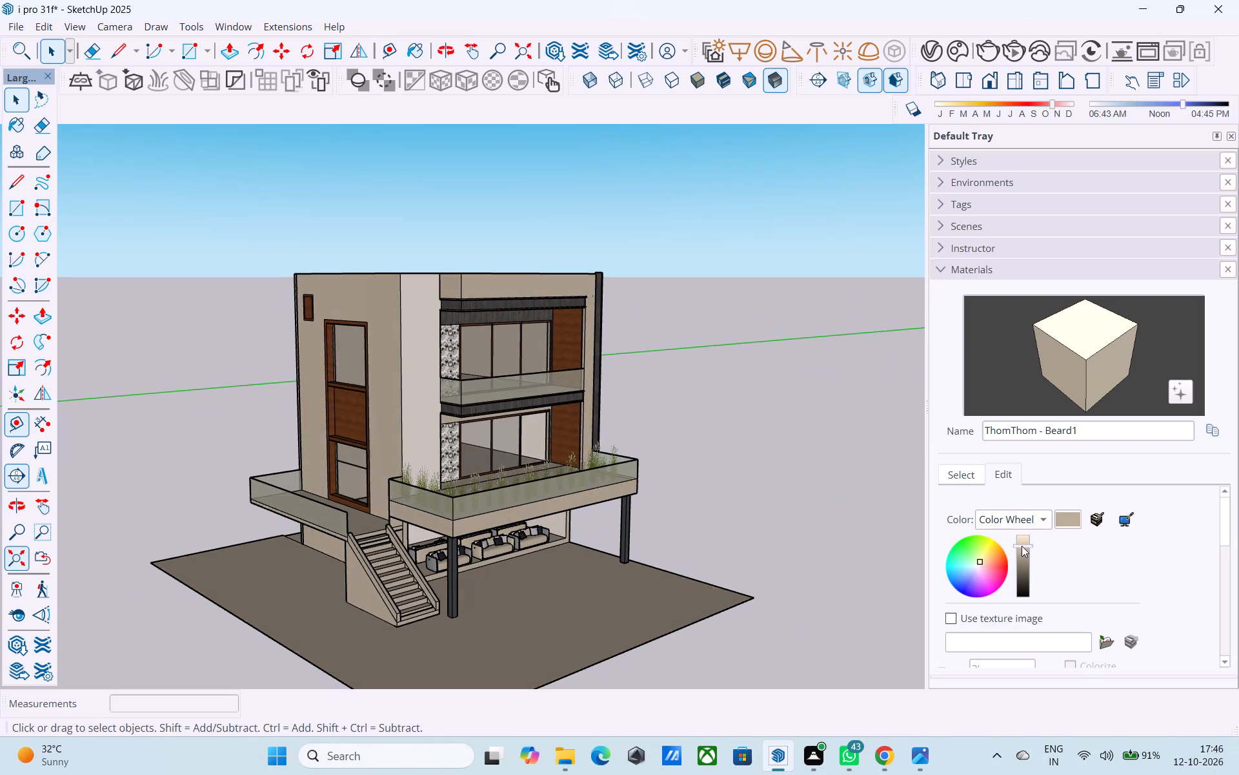
scroll(1022, 546, "up", 8)
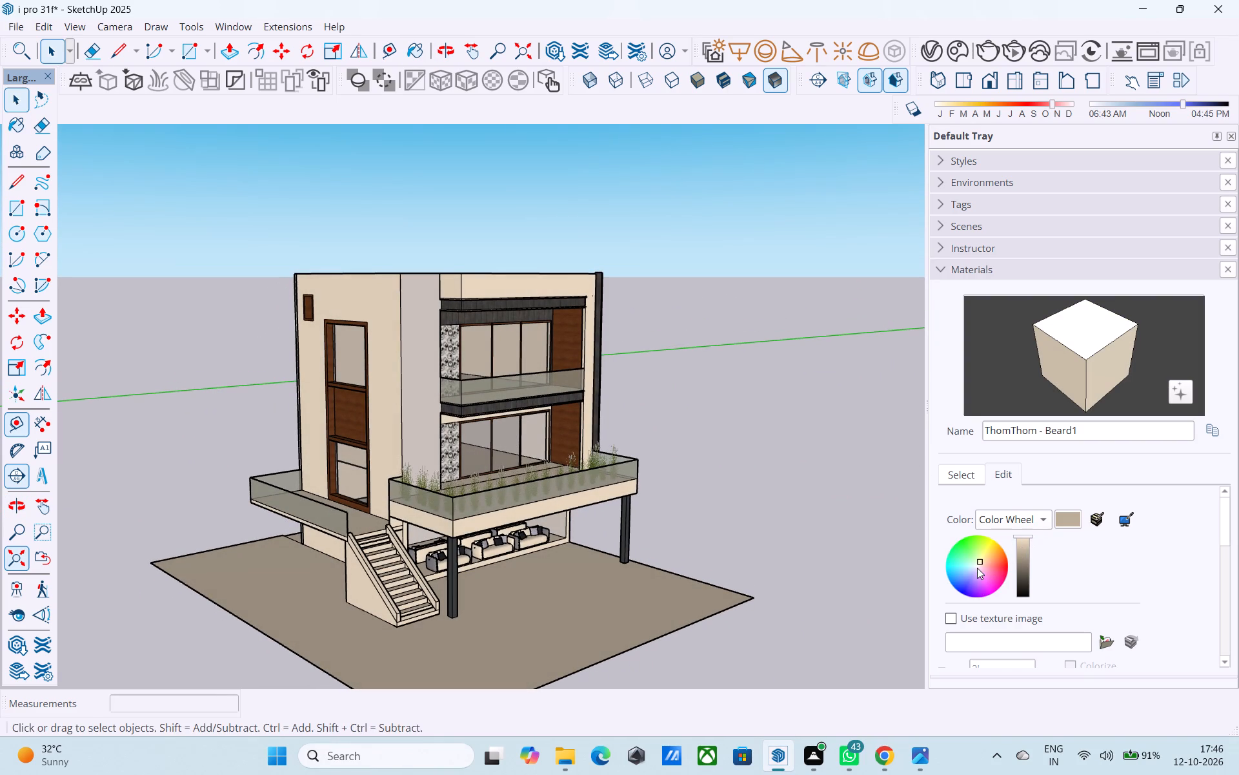
left_click(978, 566)
Apply the Default material to the beige corner wall between the tall side window and the balconies.
middle_click_drag(703, 502, 413, 455)
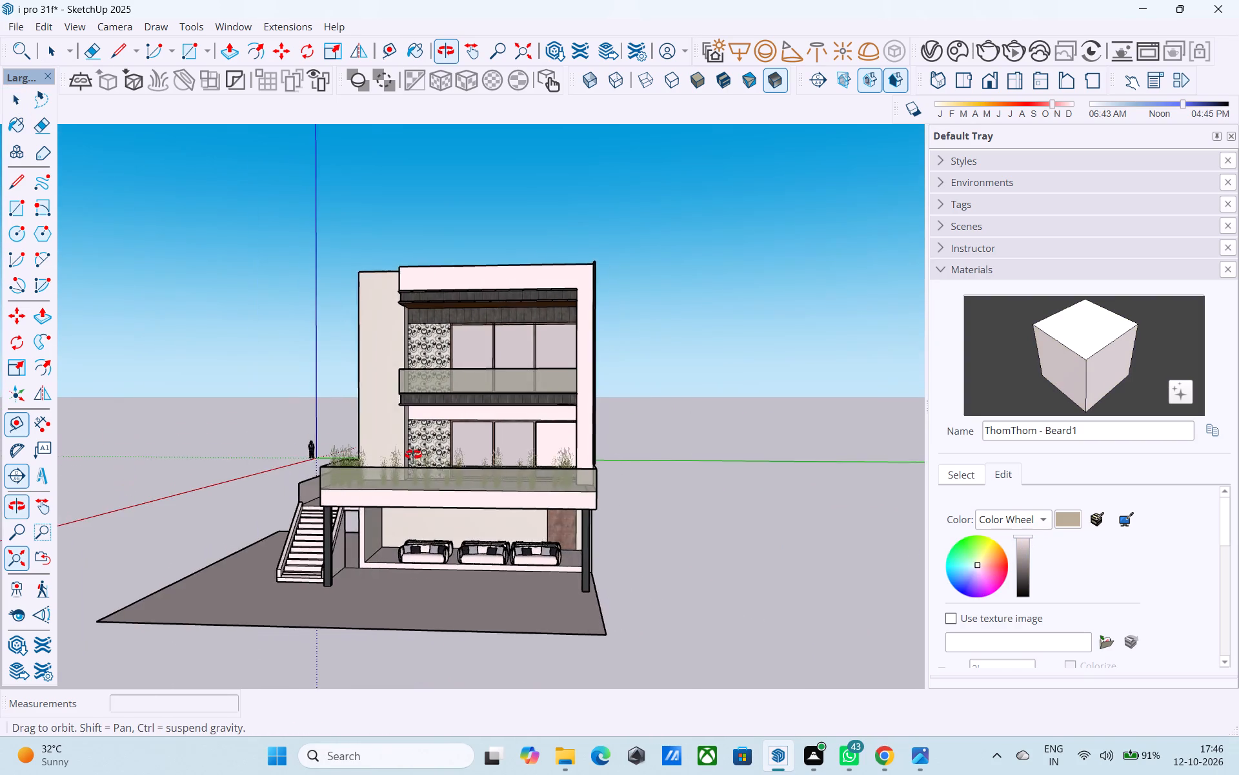
middle_click_drag(413, 455, 497, 502)
middle_click_drag(340, 369, 446, 378)
left_click(673, 348)
middle_click_drag(647, 333, 671, 402)
scroll(486, 294, "up", 5)
left_click(482, 293)
middle_click_drag(503, 334, 500, 320)
scroll(357, 357, "up", 4)
double_click(299, 353)
middle_click_drag(298, 353, 334, 341)
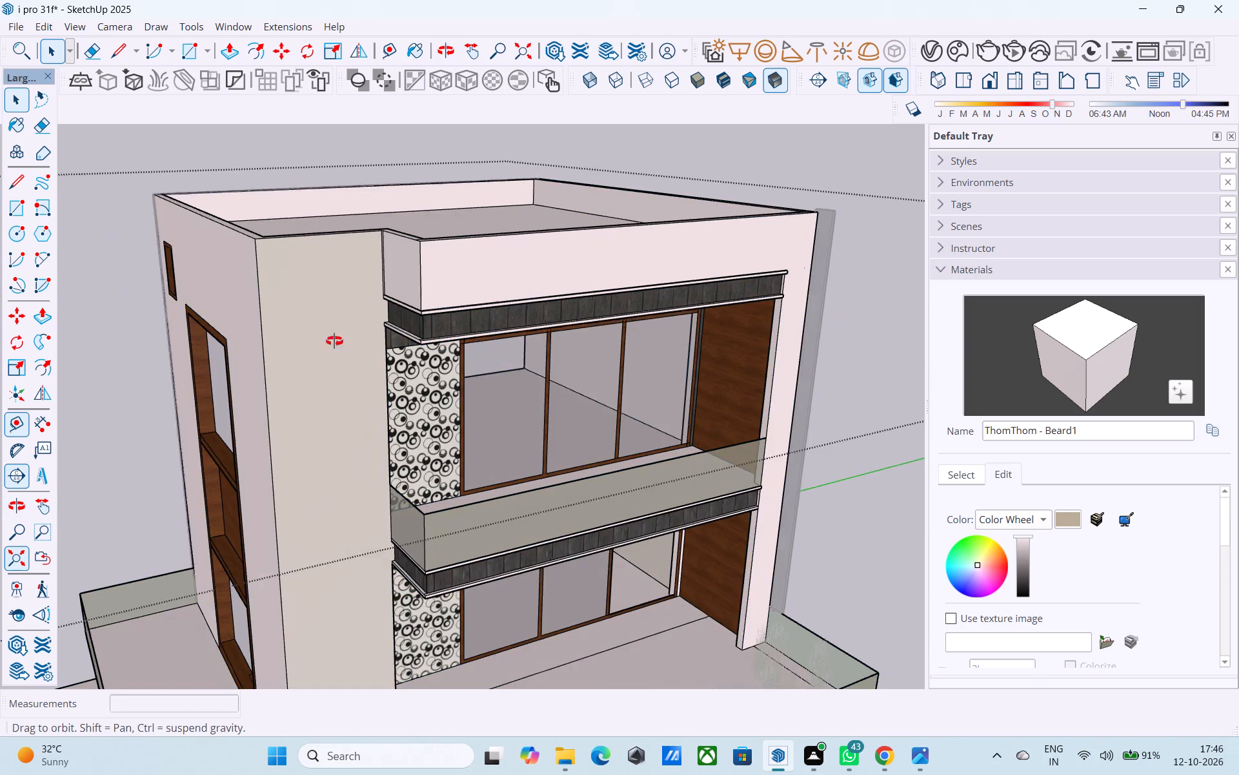
middle_click_drag(334, 341, 371, 330)
left_click(368, 332)
left_click(969, 471)
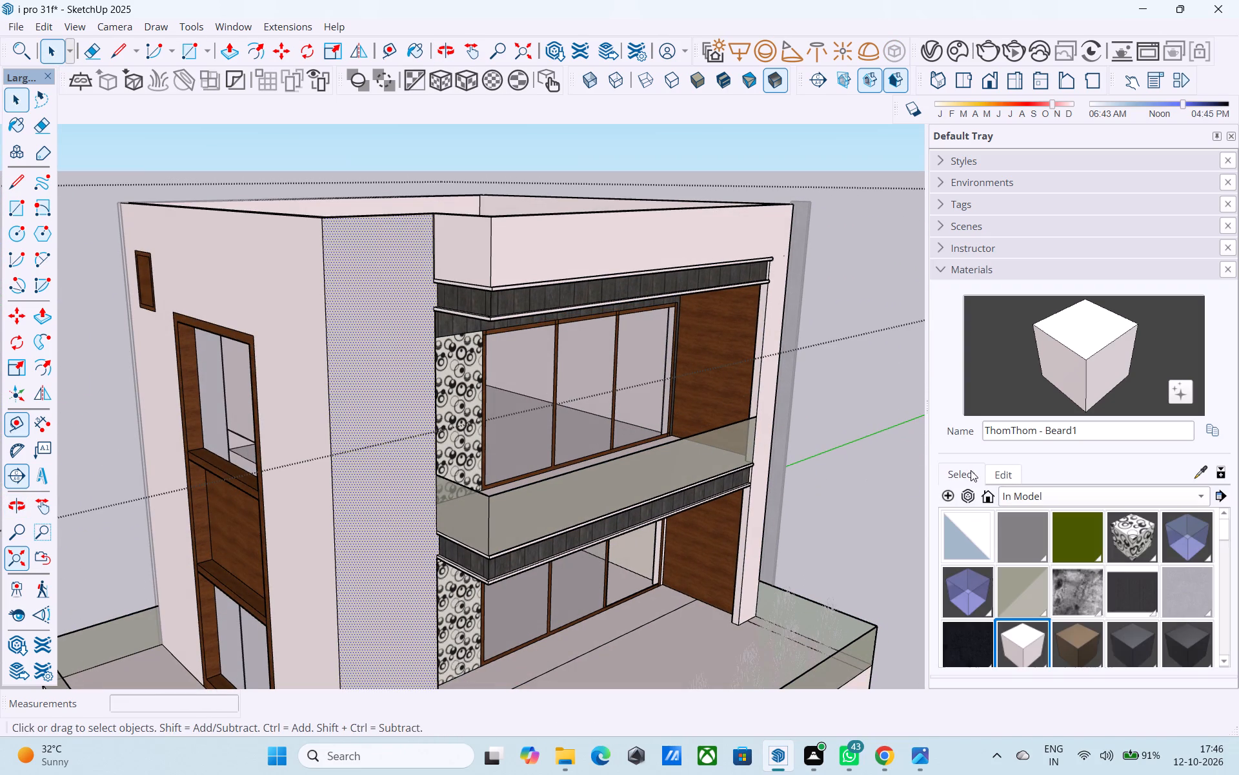
left_click(963, 518)
left_click(298, 363)
left_click(340, 369)
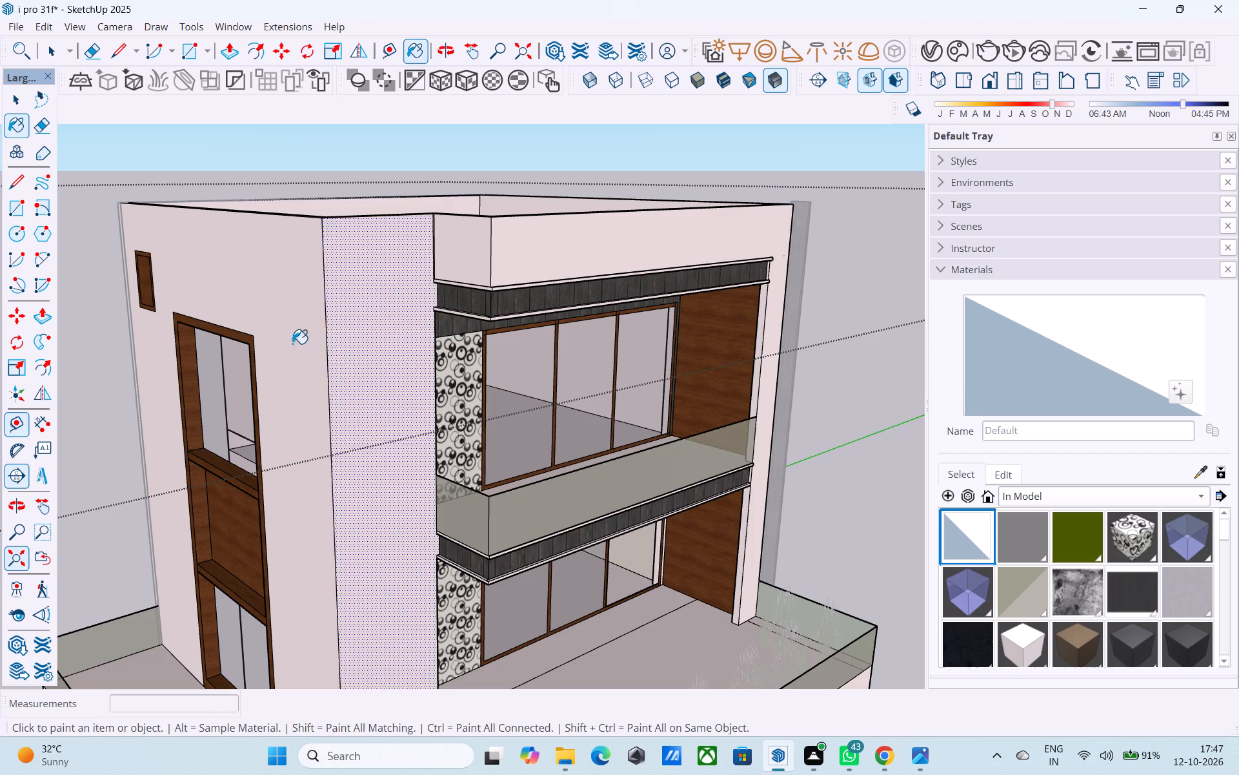
Apply the Default material to the side wall with the tall wood-framed window, then leave the house group.
middle_click_drag(294, 344, 587, 320)
left_click(490, 284)
key("space")
left_click(490, 282)
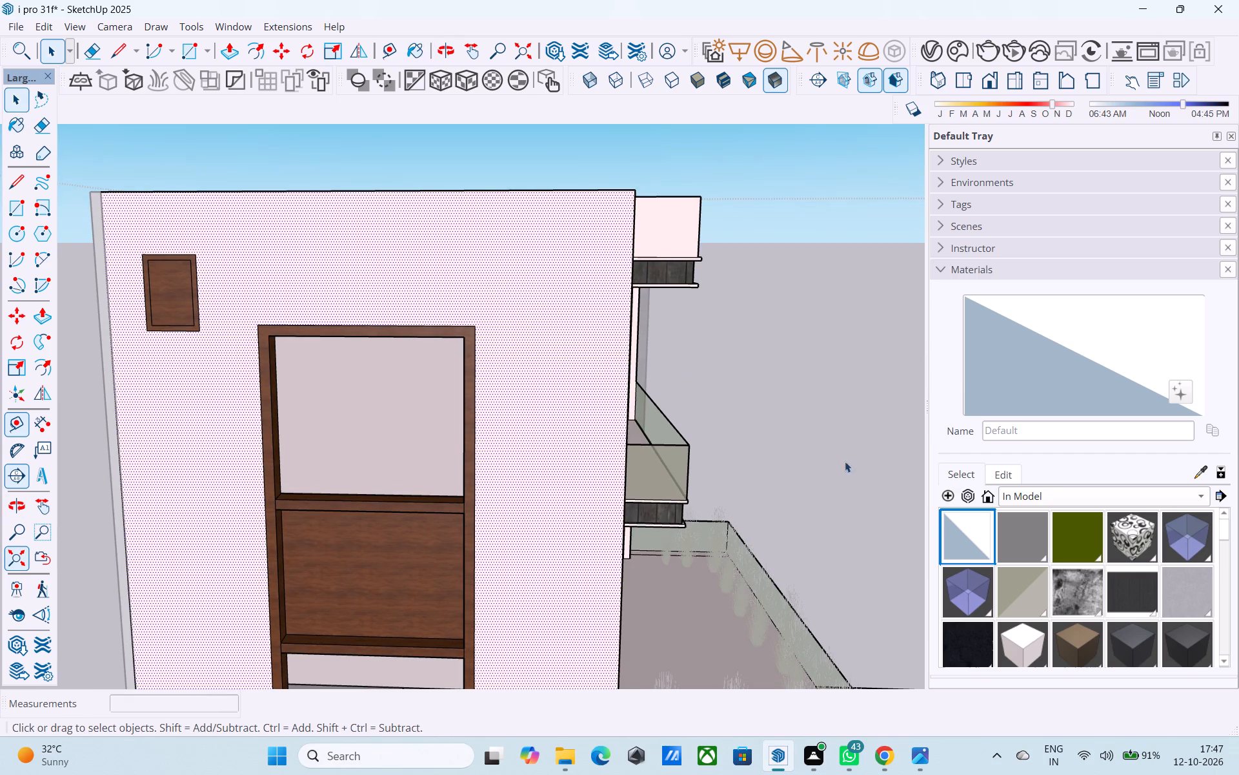
left_click(969, 530)
left_click(483, 276)
left_click(559, 289)
scroll(554, 289, "down", 6)
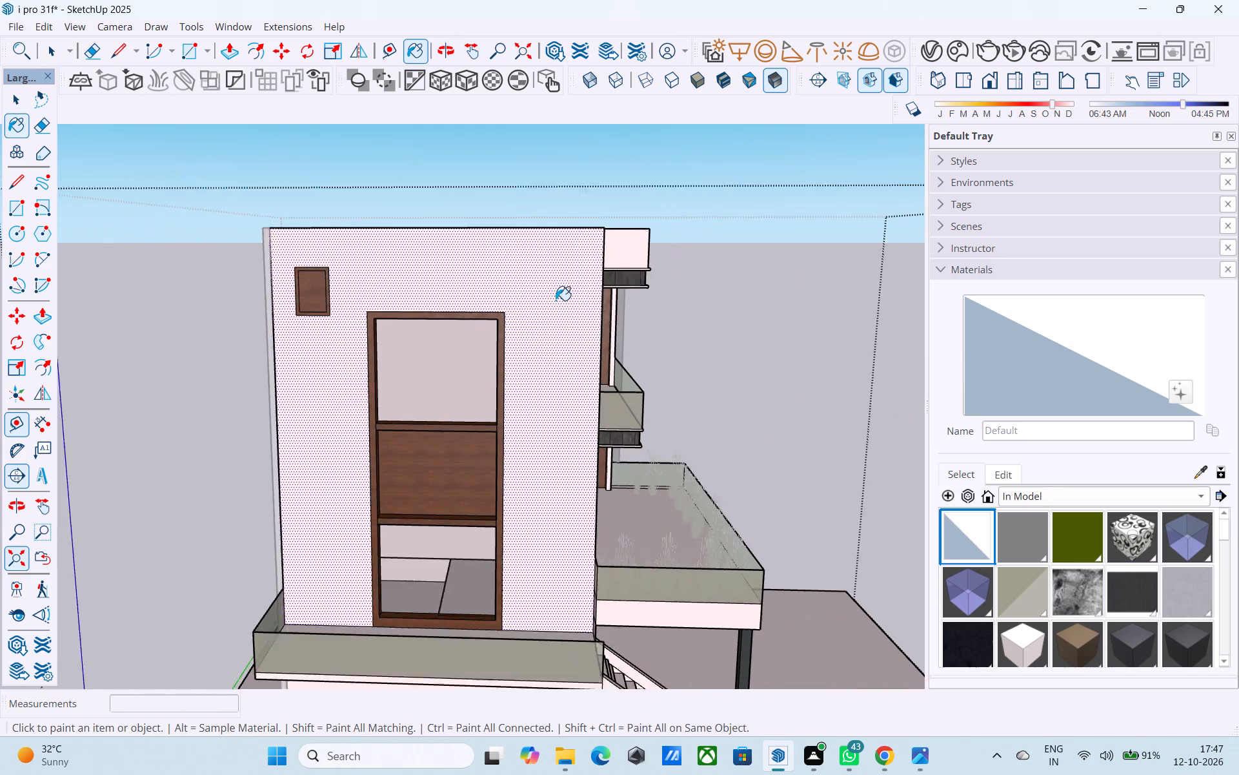
middle_click_drag(556, 300, 277, 303)
key("space")
scroll(270, 303, "up", 1)
left_click(215, 253)
scroll(212, 242, "down", 5)
left_click(249, 156)
middle_click_drag(416, 280, 387, 291)
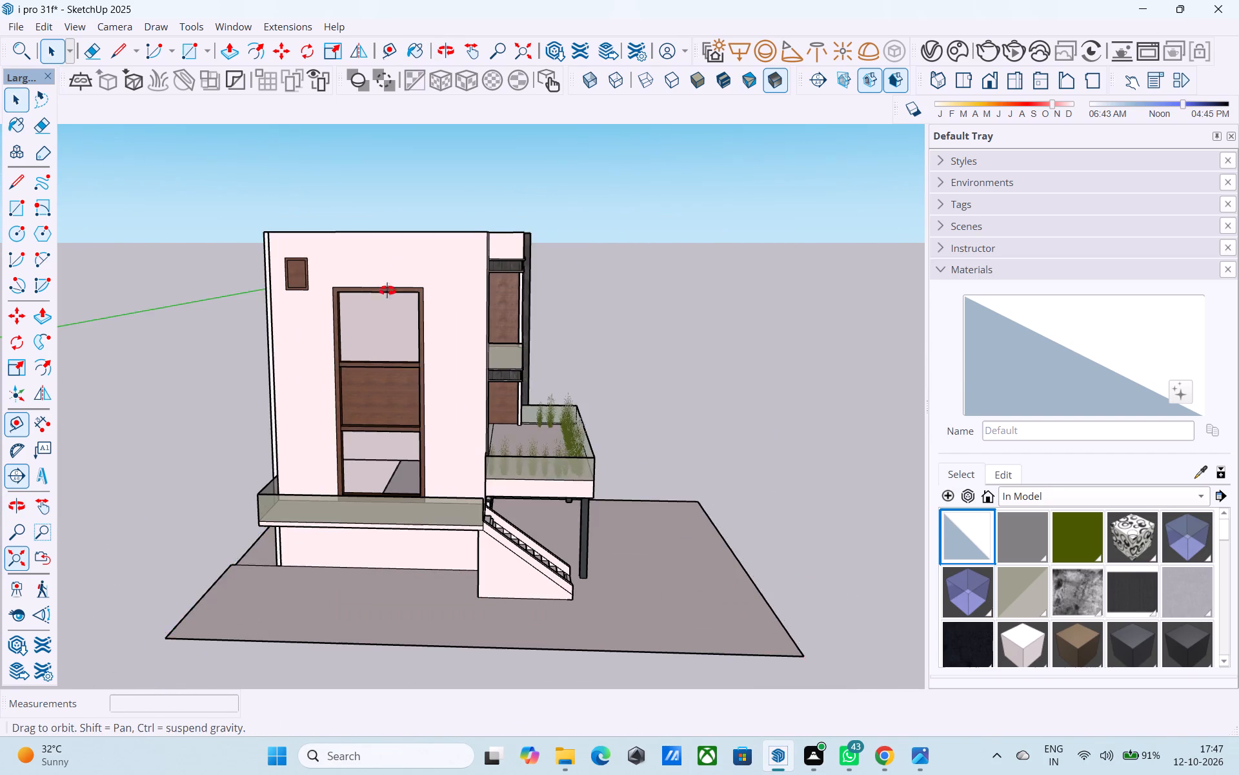
Examine the pinkish house from the front, the staircase side and above to judge the wall colour.
middle_click_drag(387, 291, 103, 368)
scroll(305, 341, "up", 4)
scroll(499, 340, "down", 1)
middle_click_drag(497, 340, 292, 285)
scroll(292, 283, "up", 1)
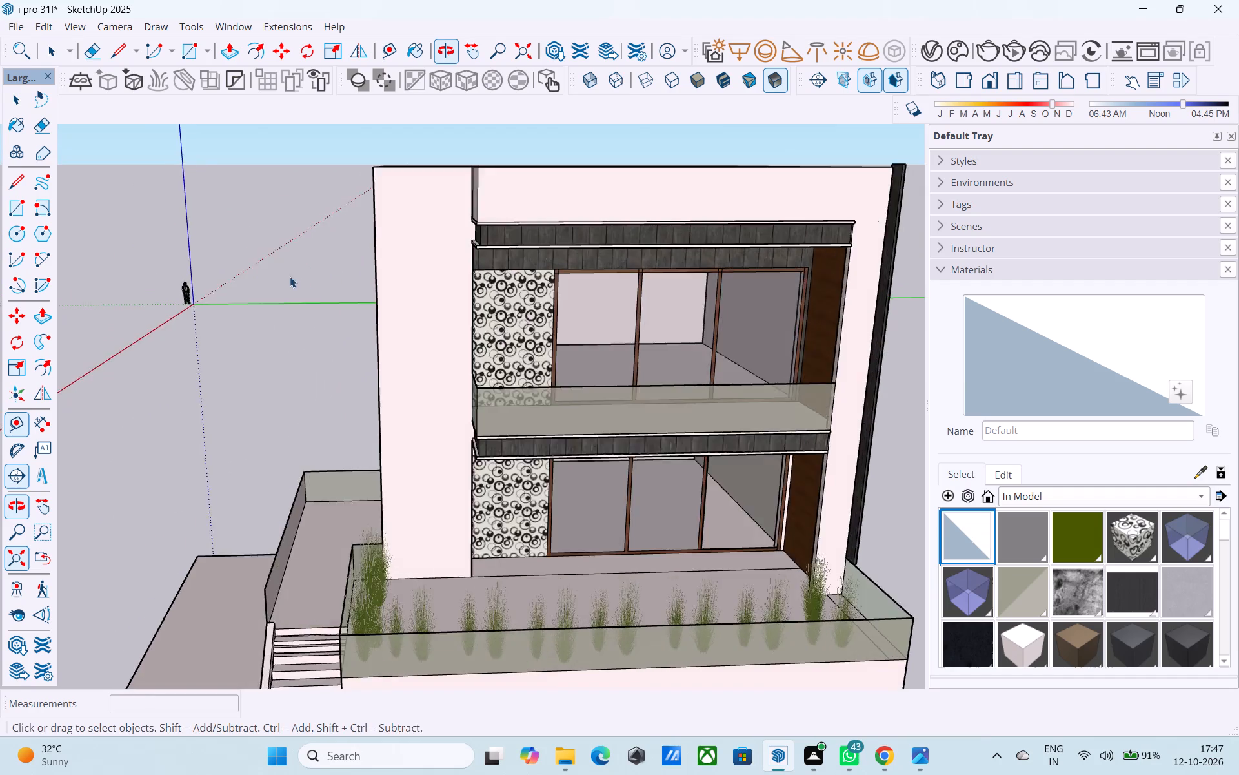
scroll(291, 277, "down", 5)
middle_click_drag(407, 314, 643, 274)
middle_click_drag(599, 366, 669, 431)
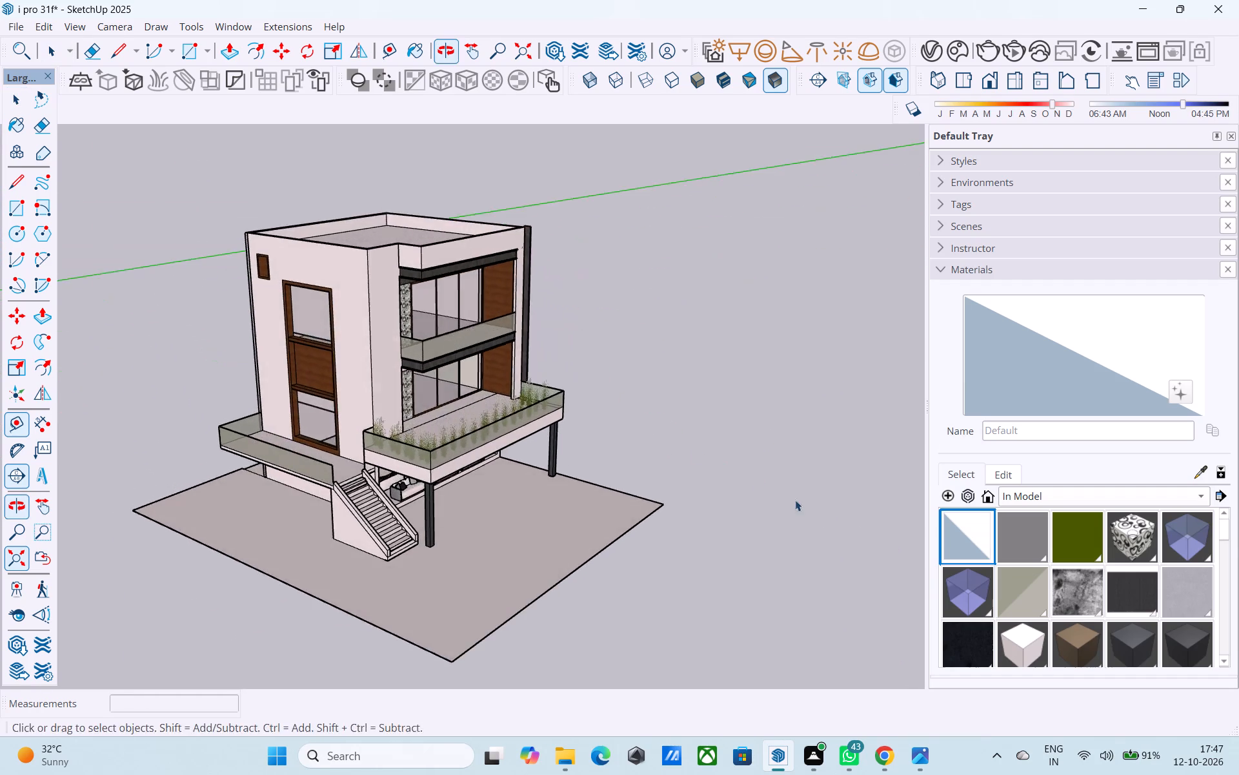
middle_click_drag(832, 517, 781, 595)
Browse the Solid Colors material collection for a possible wall colour.
scroll(1018, 590, "down", 8)
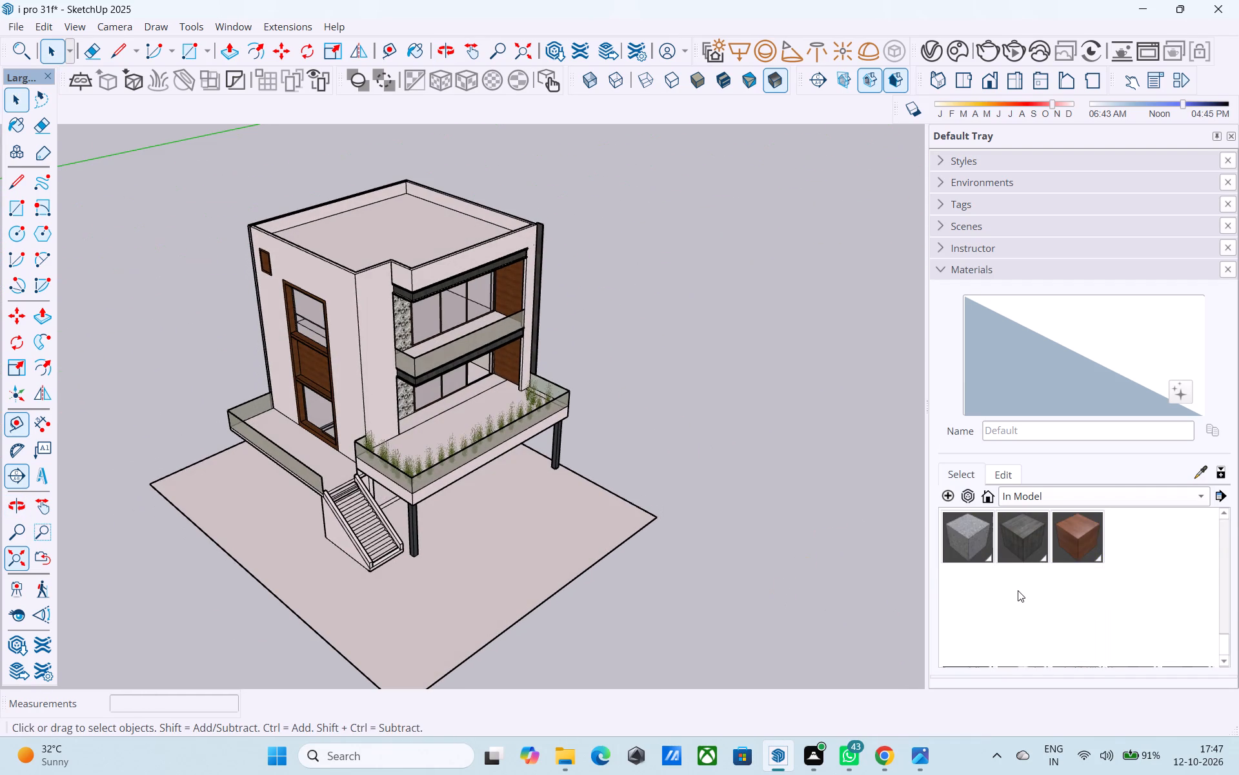
left_click(1036, 496)
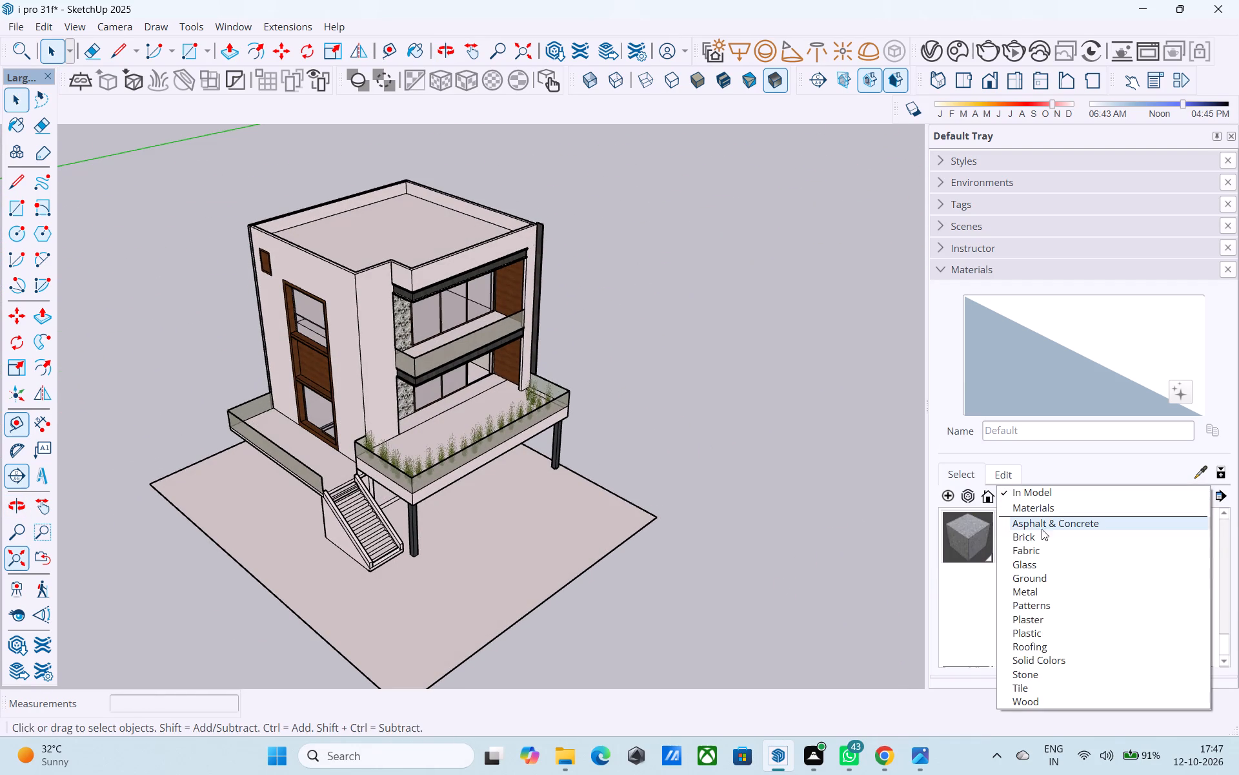
left_click(1043, 660)
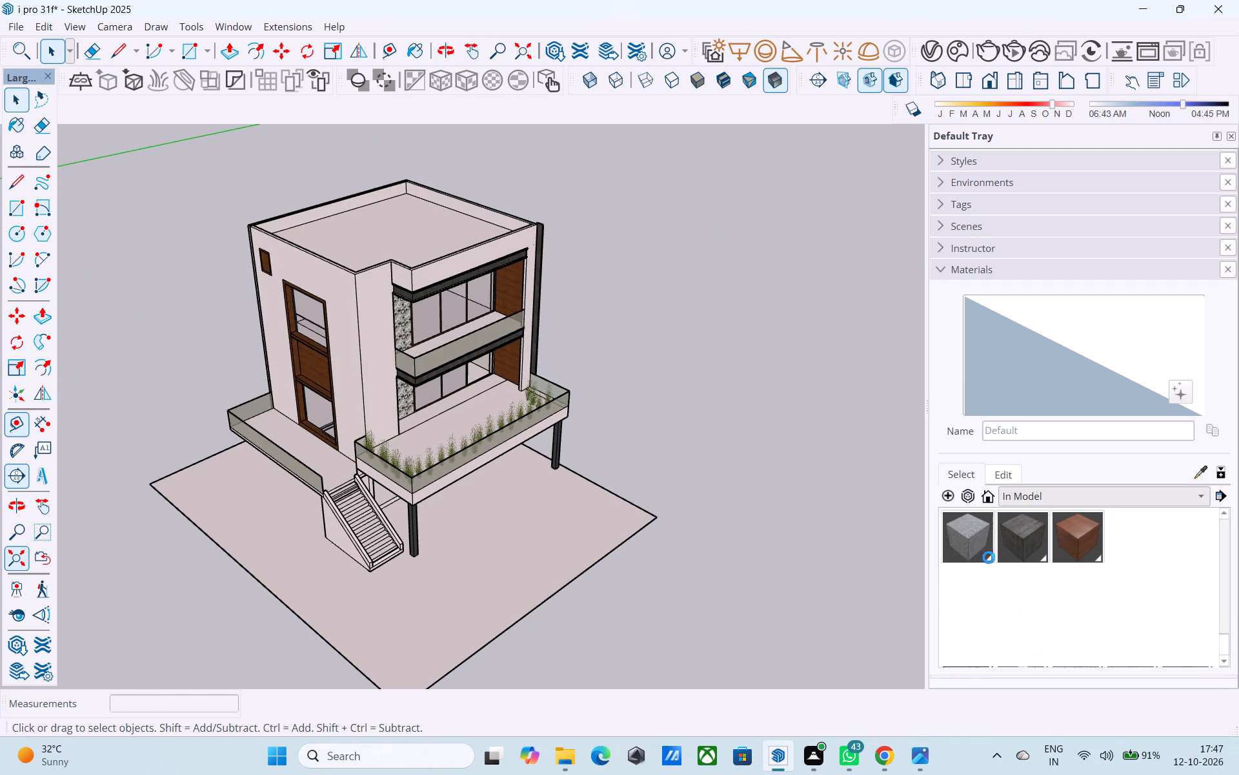
scroll(991, 541, "up", 5)
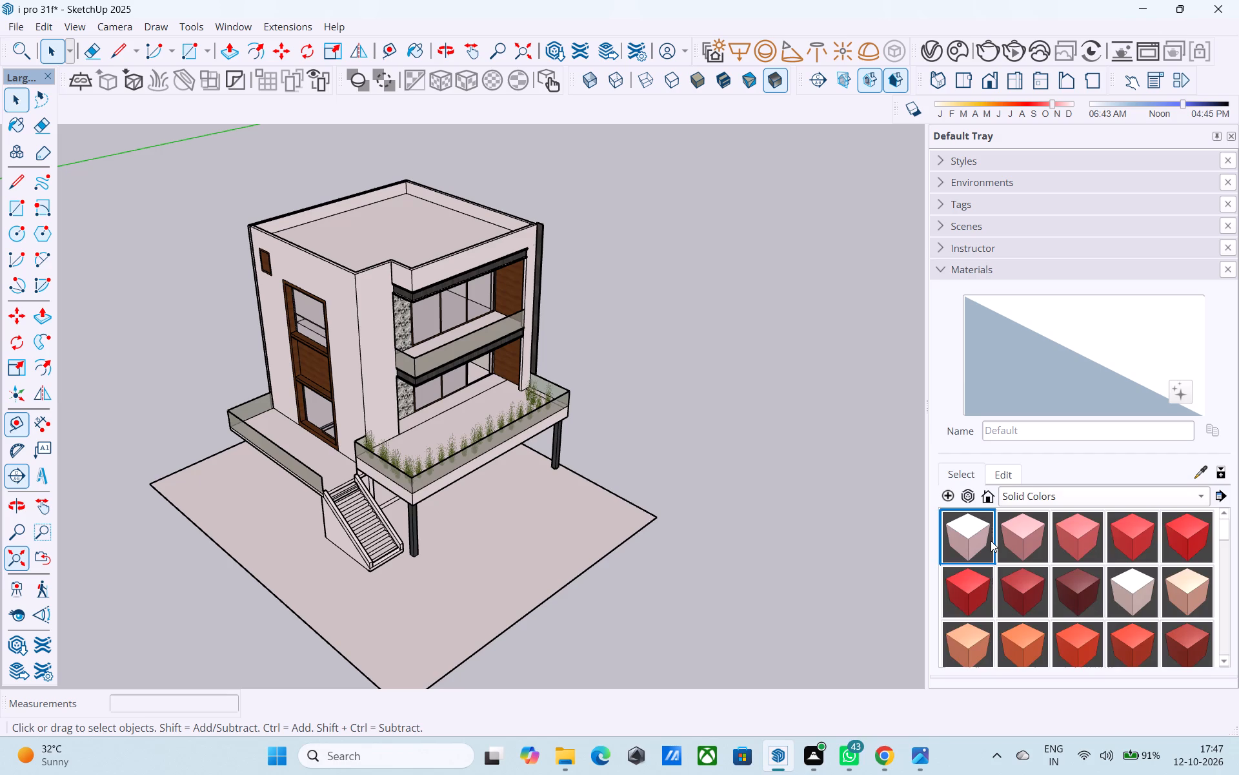
scroll(991, 541, "up", 3)
scroll(1132, 597, "up", 4)
scroll(1131, 591, "down", 10)
scroll(1125, 586, "up", 5)
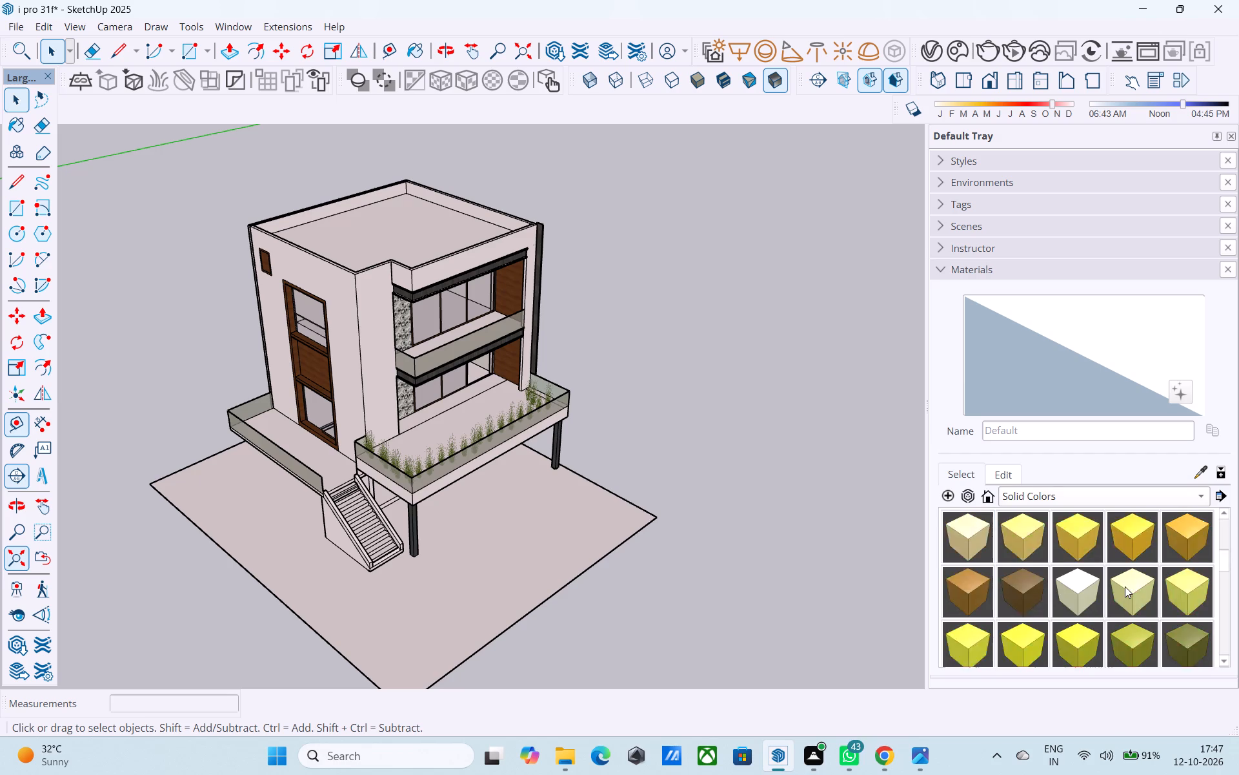
scroll(1184, 547, "down", 7)
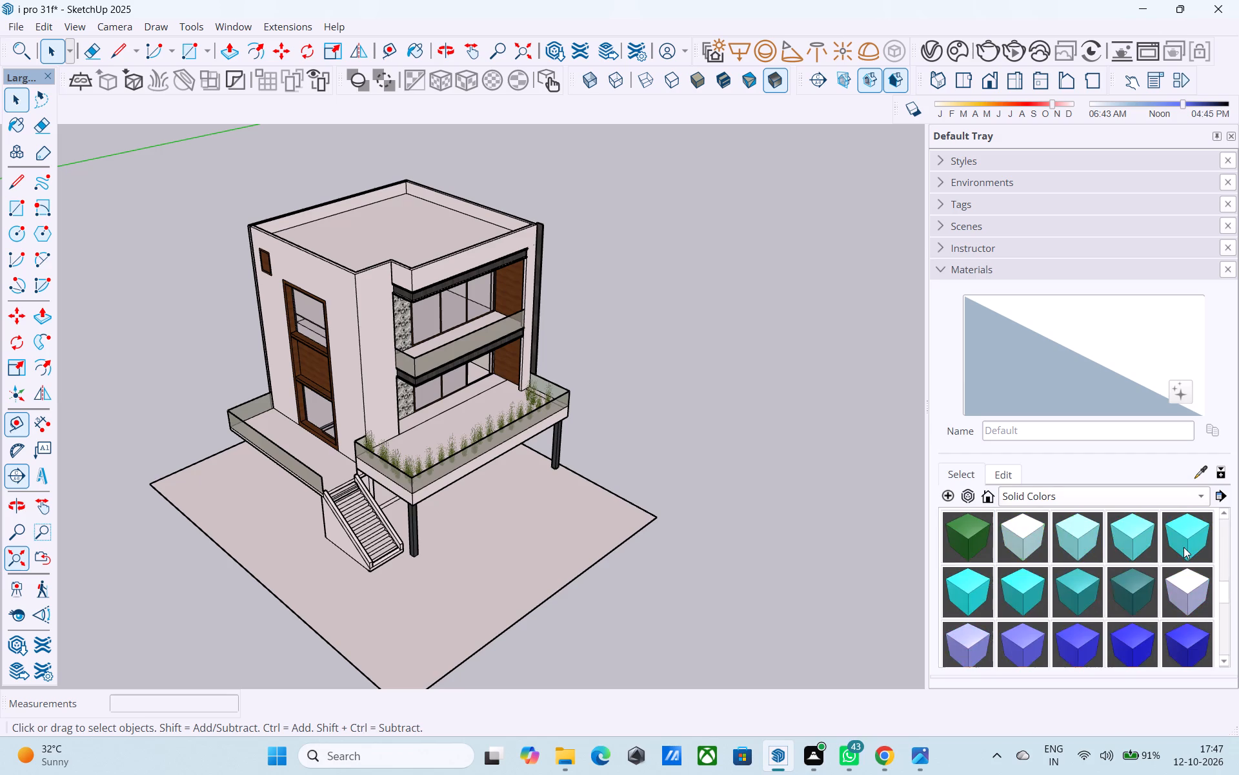
scroll(1184, 547, "down", 9)
Undo the recent wall painting and the pinkish recolouring of the ThomThom - Beard1 material.
middle_click_drag(743, 593, 224, 389)
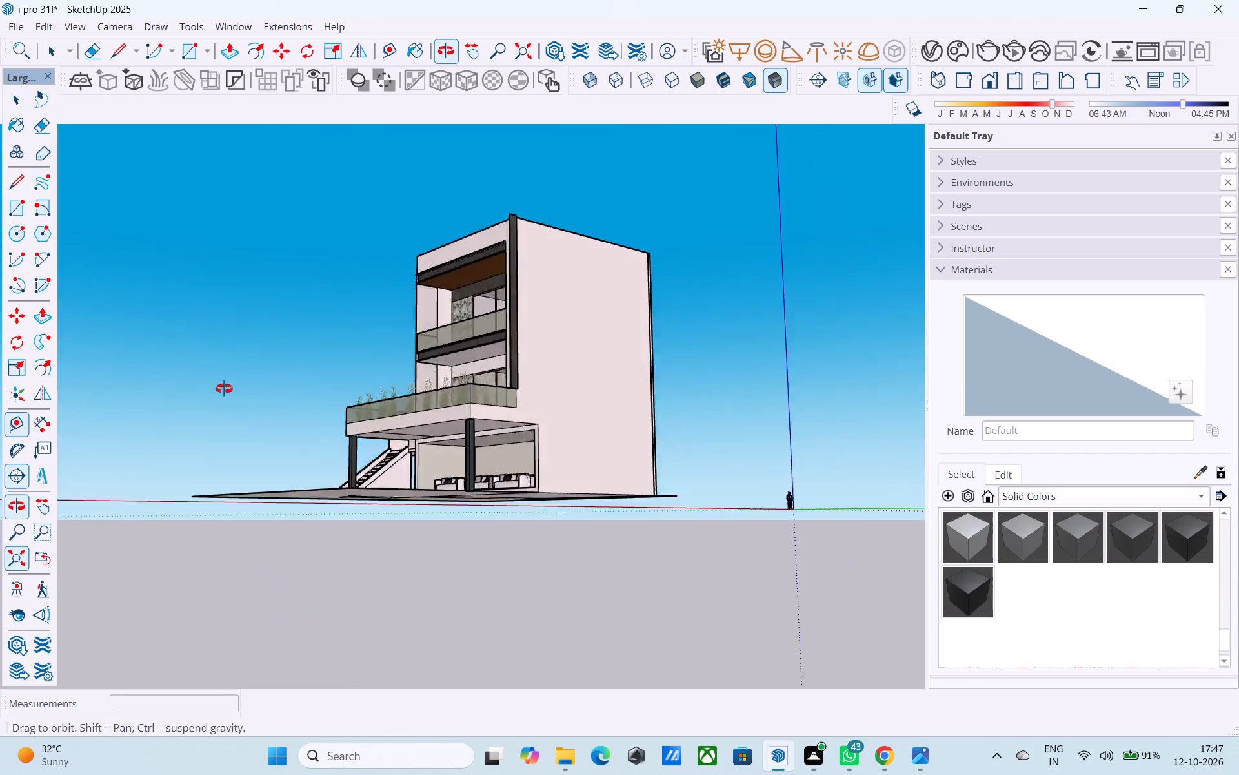
middle_click_drag(224, 389, 391, 415)
key("ctrl+z")
key("ctrl+z")
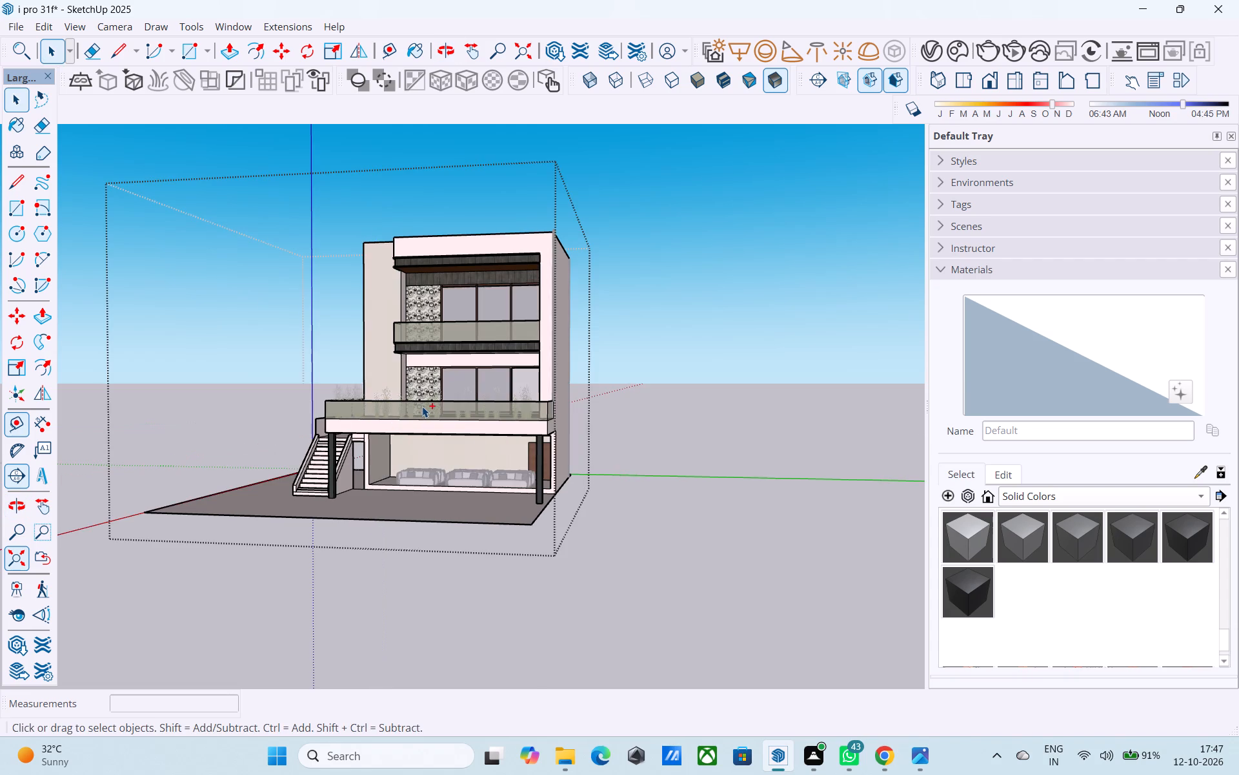
key("ctrl+z")
key("ctrl+z")
key("ctrl+z")
Apply the Default material to the beige corner wall between the tall side window and the balconies, then leave the house group.
middle_click_drag(431, 400, 567, 428)
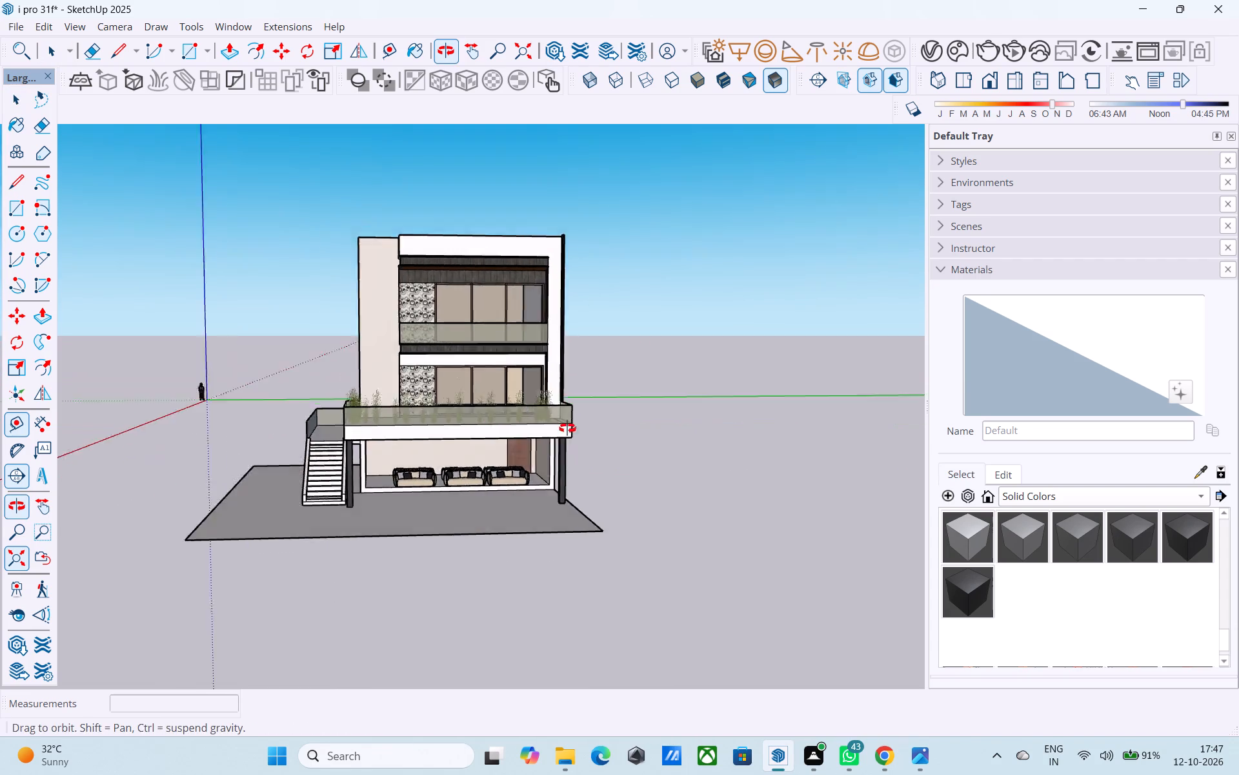
middle_click_drag(567, 428, 674, 448)
middle_click_drag(427, 432, 601, 424)
scroll(427, 369, "up", 4)
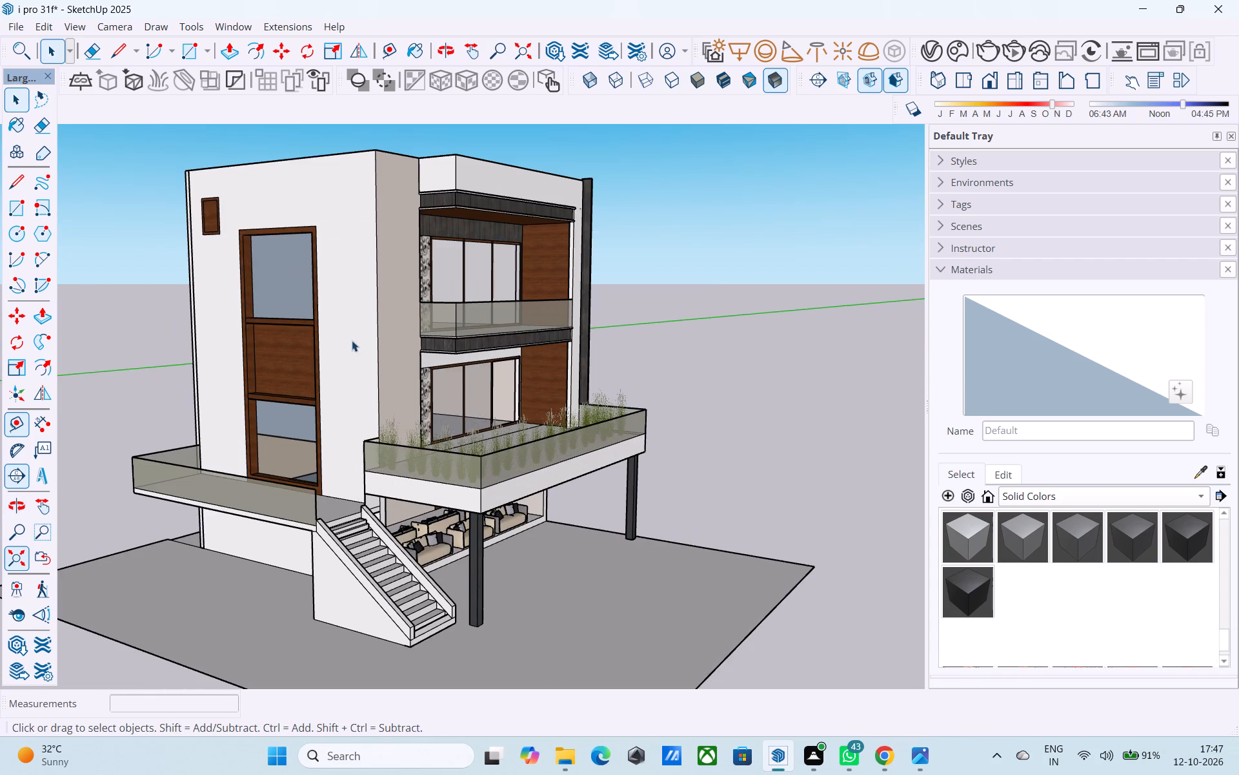
middle_click_drag(390, 347, 90, 553)
middle_click_drag(363, 431, 288, 304, "shift")
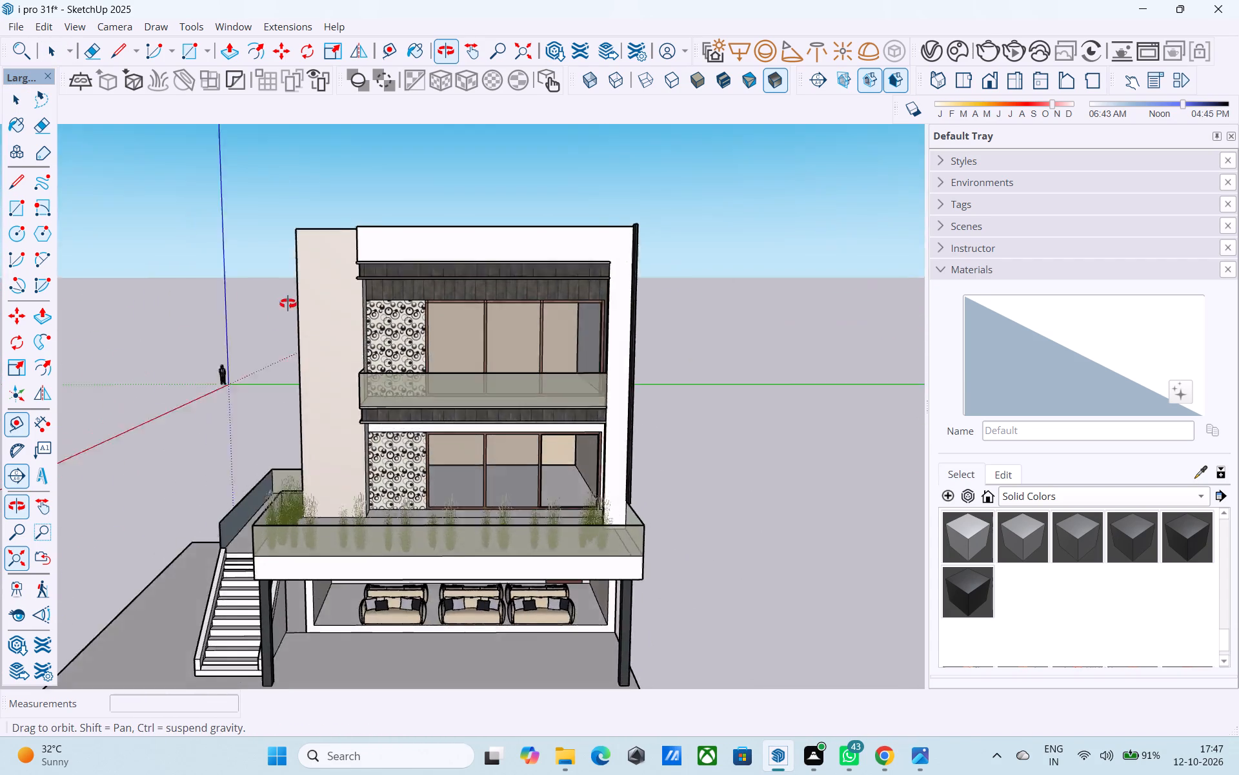
middle_click_drag(288, 304, 658, 371, "shift")
left_click(454, 331)
double_click(450, 336)
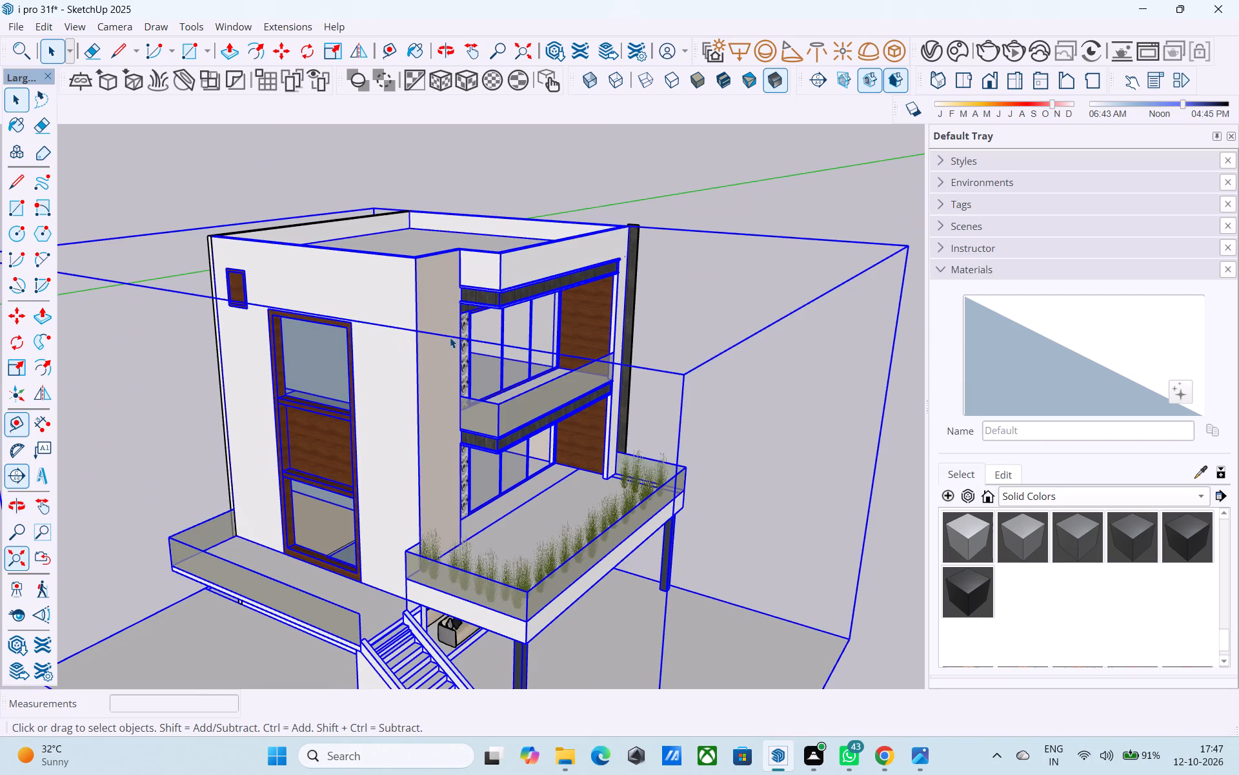
left_click(446, 335)
left_click(1024, 496)
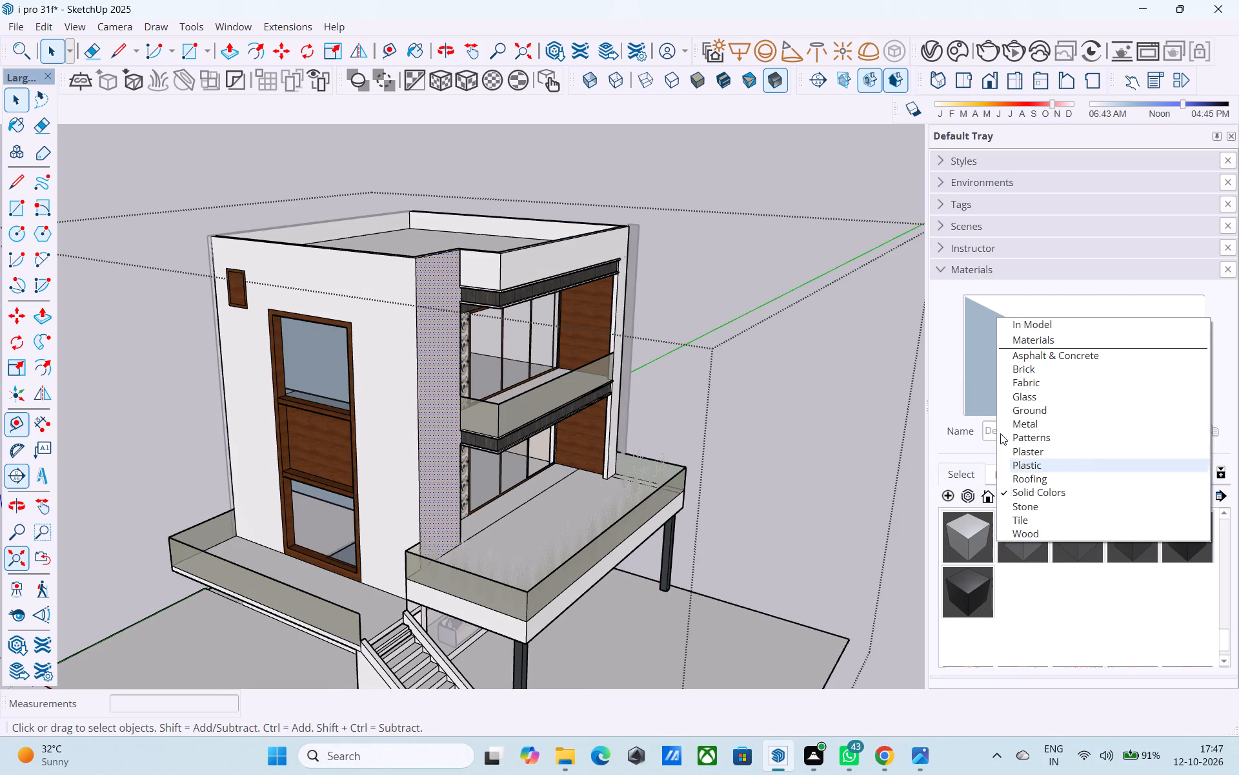
left_click(1017, 318)
left_click_drag(971, 528, 931, 515)
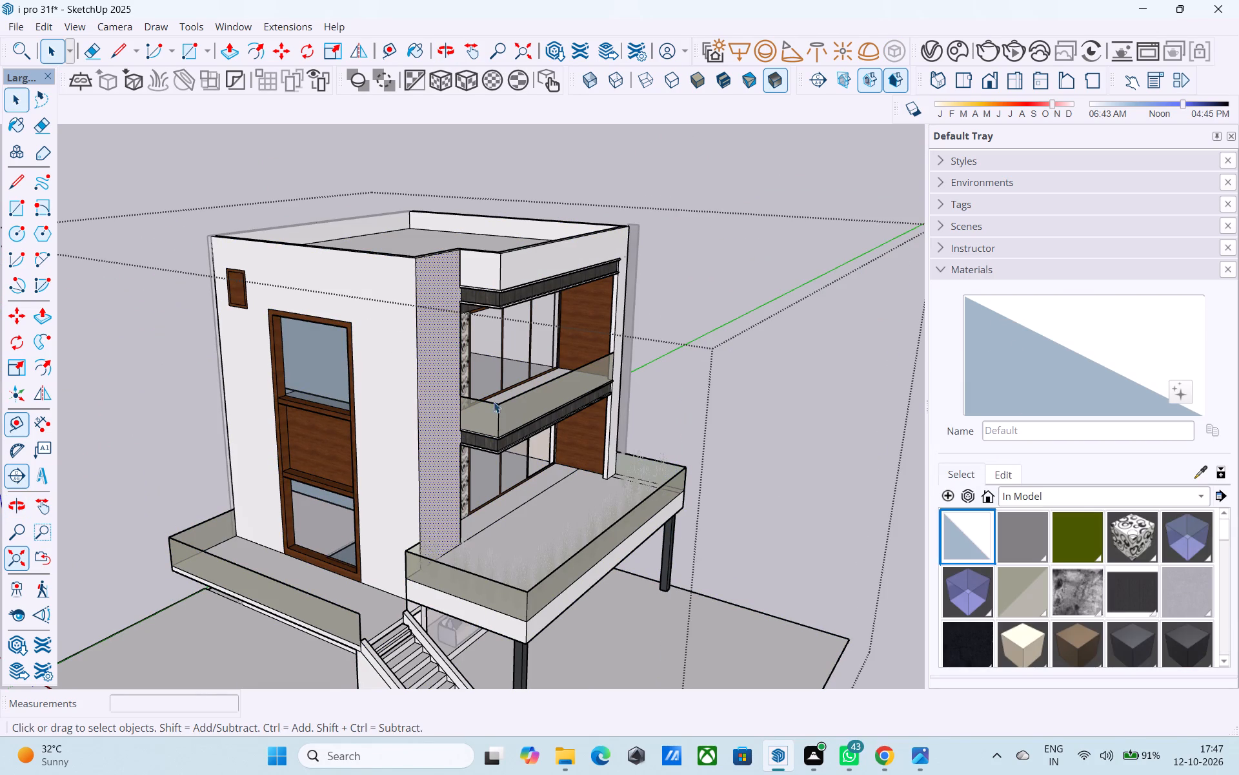
left_click(444, 367)
left_click(965, 528)
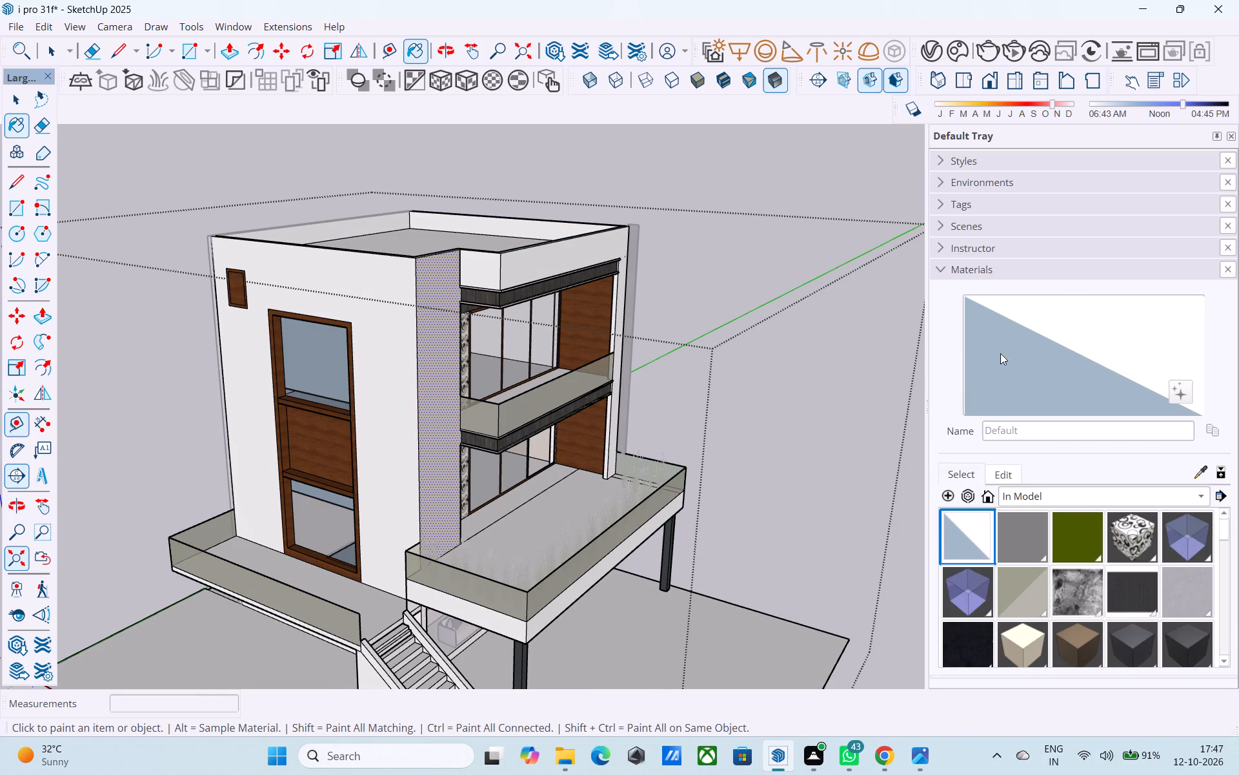
left_click_drag(1005, 350, 1012, 346)
left_click(450, 315)
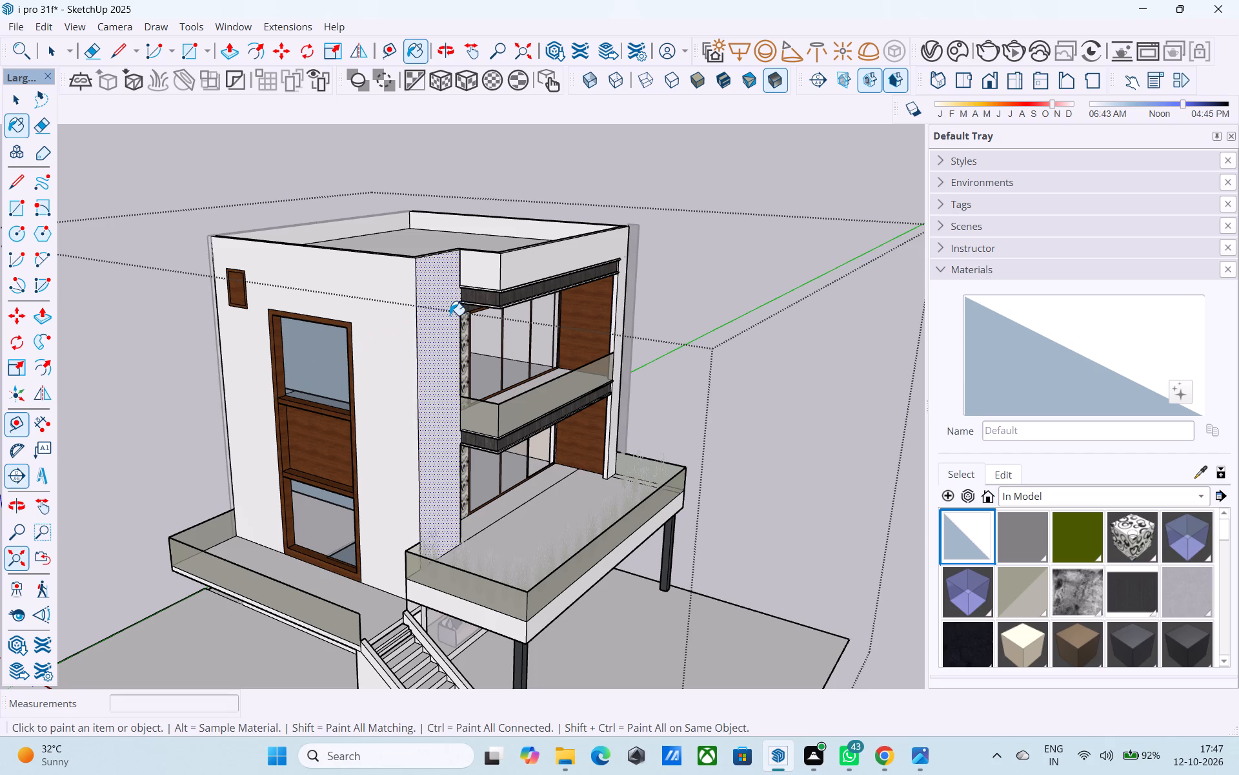
key("space")
middle_click_drag(633, 320, 261, 280)
left_click(274, 192)
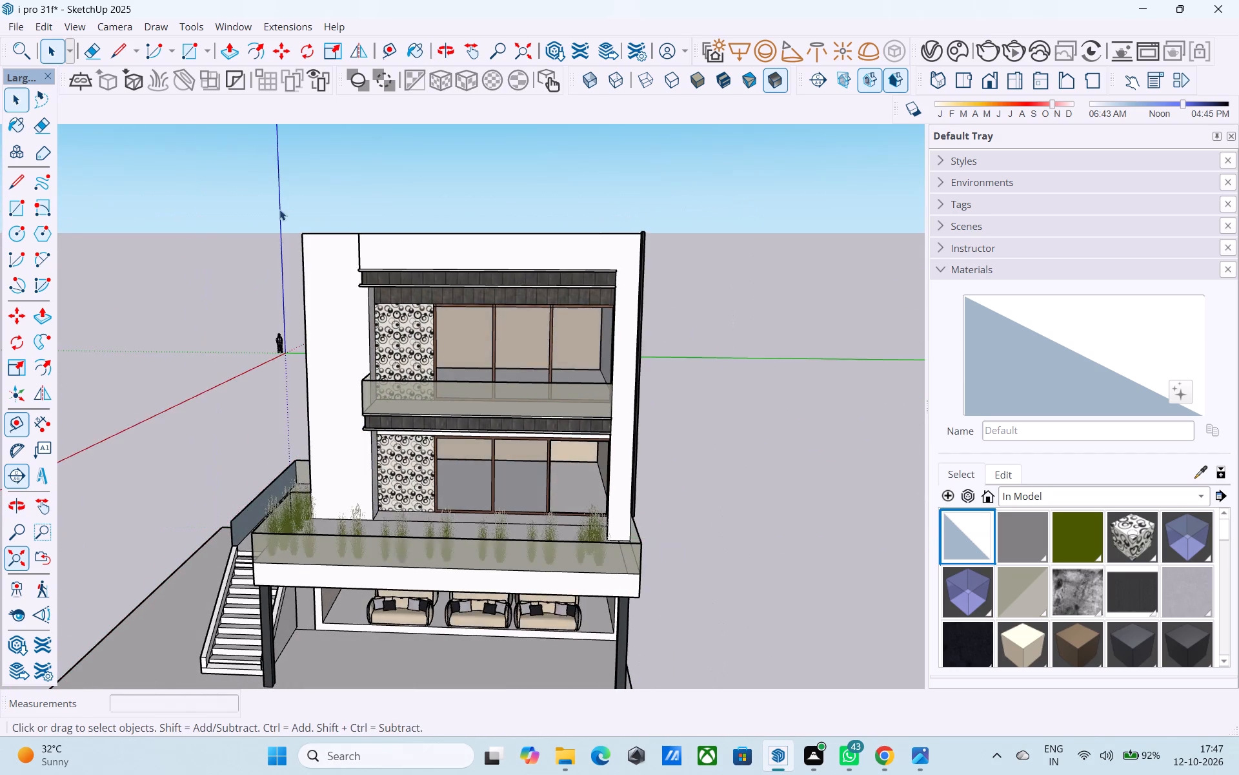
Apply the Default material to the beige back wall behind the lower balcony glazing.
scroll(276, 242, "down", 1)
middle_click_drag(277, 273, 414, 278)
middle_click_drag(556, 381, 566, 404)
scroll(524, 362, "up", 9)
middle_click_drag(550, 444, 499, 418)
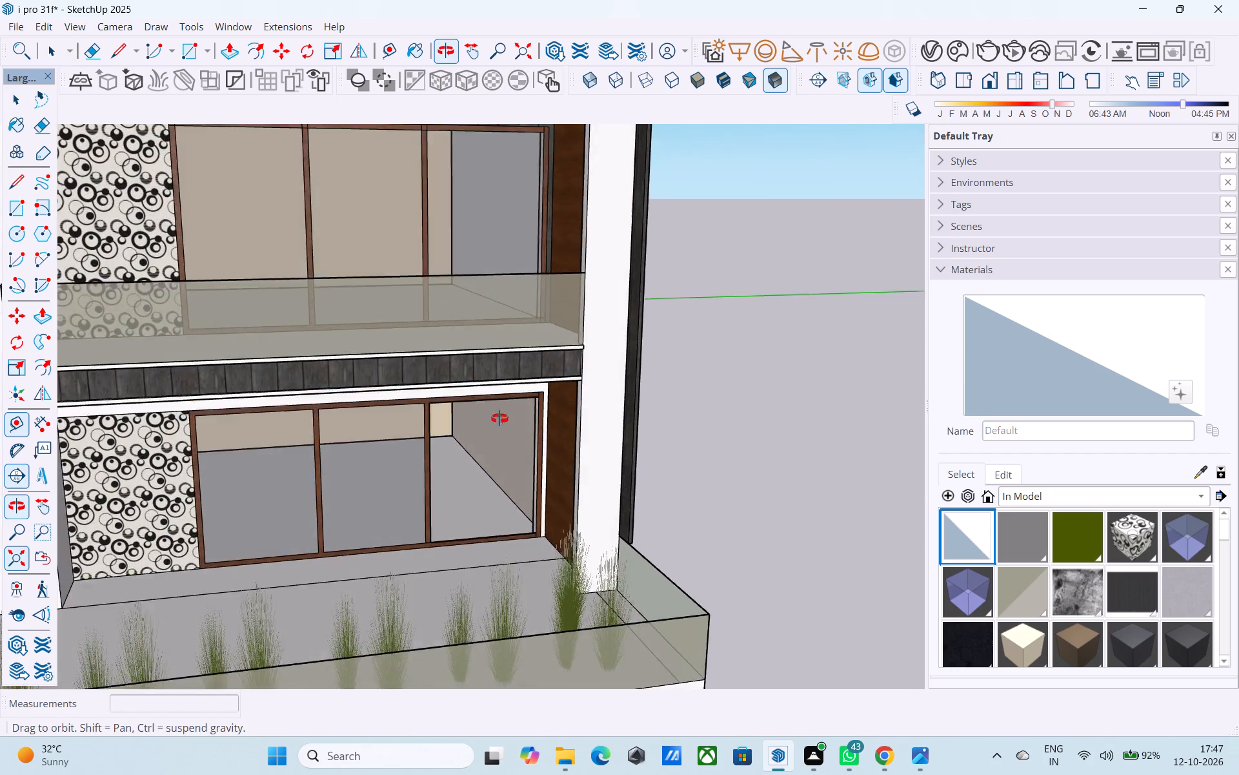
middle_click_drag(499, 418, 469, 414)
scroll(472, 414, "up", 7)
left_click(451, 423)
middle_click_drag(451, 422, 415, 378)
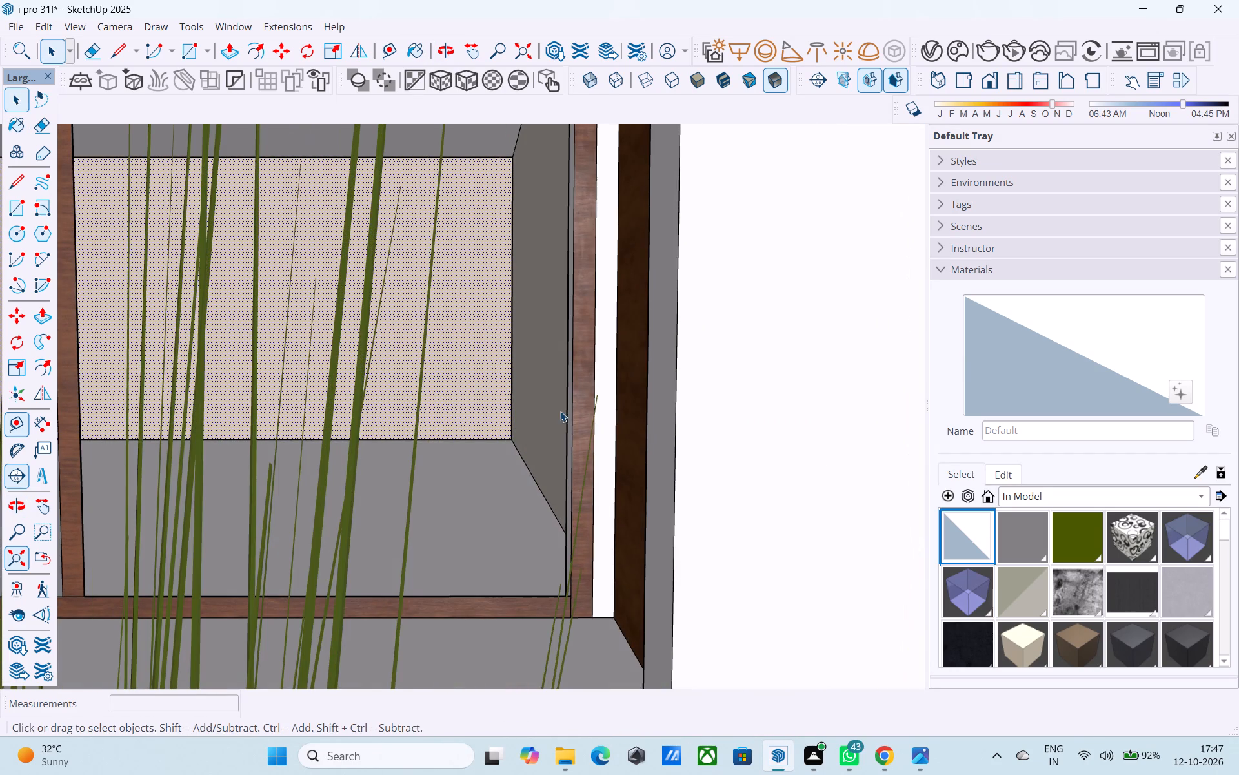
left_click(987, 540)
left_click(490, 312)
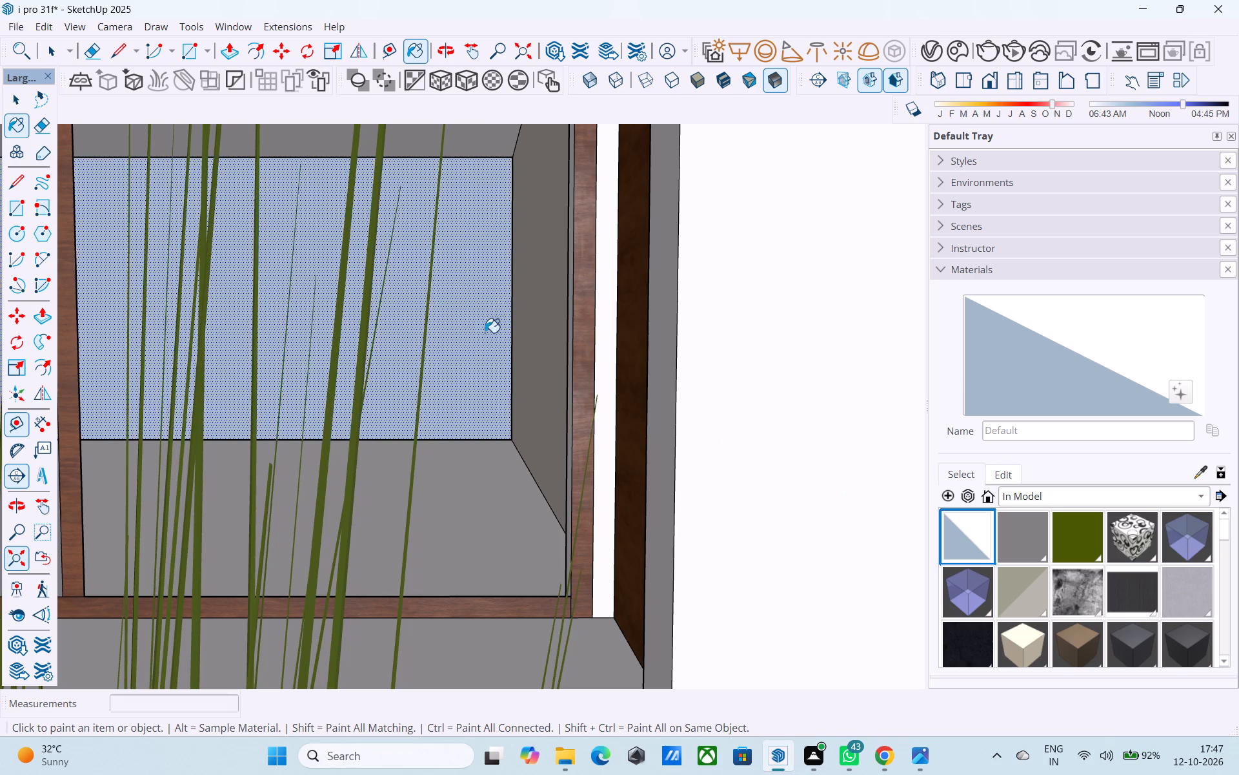
Repaint the back wall behind the lower glazing with the ThomThom - Beard1 material.
scroll(492, 392, "down", 10)
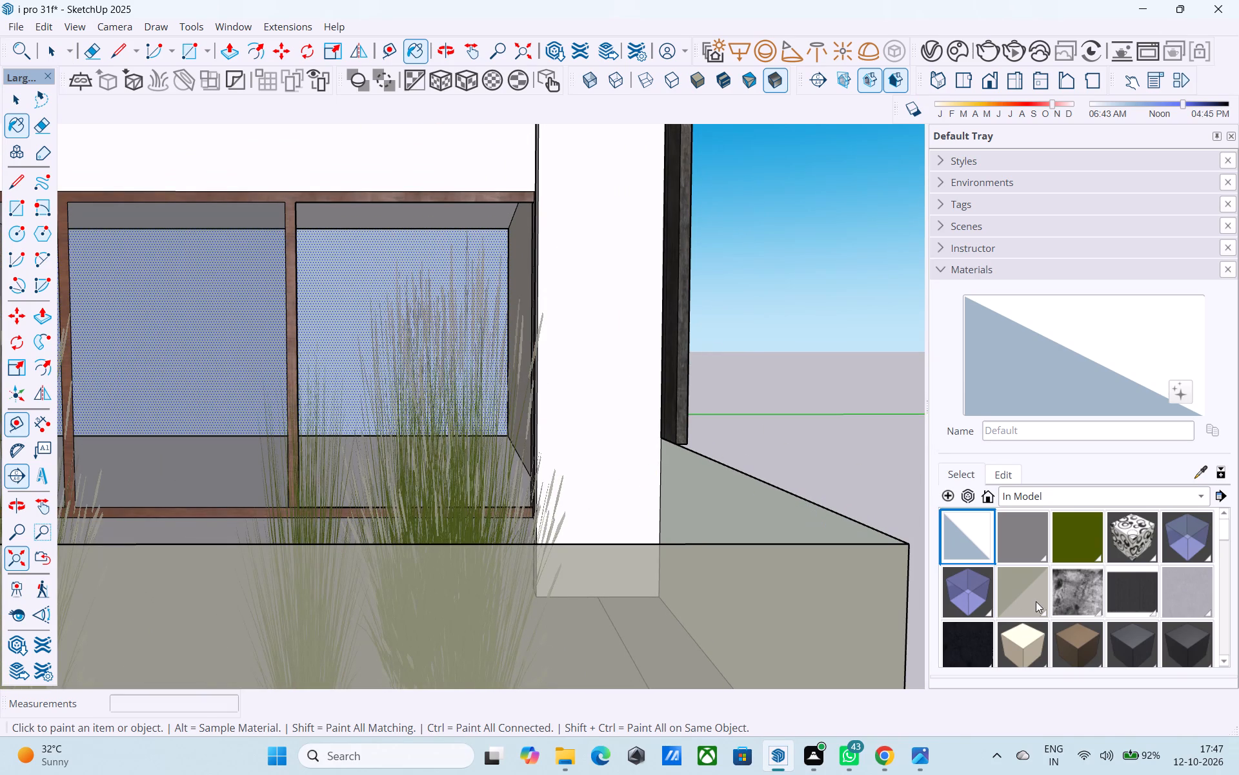
scroll(1036, 602, "down", 1)
left_click(1025, 645)
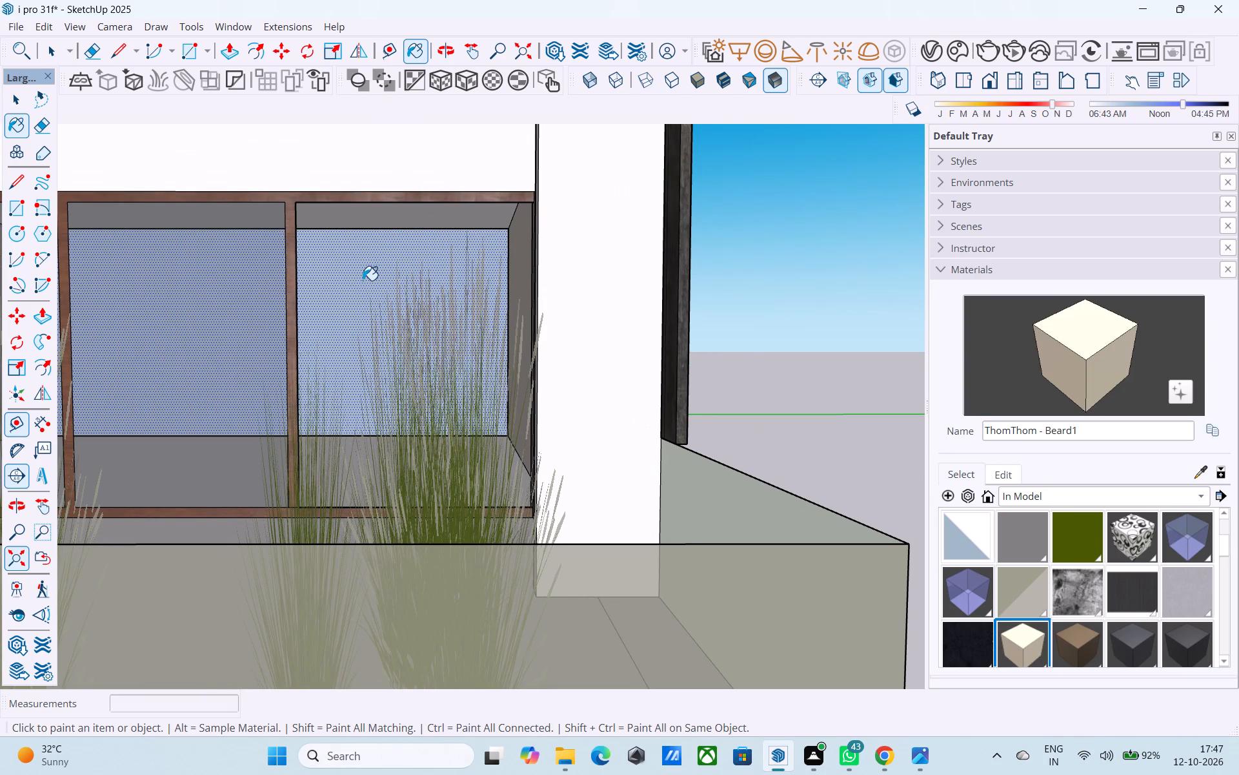
left_click(361, 278)
Paint the back wall of the upper glazed room with the ThomThom - Beard1 material.
scroll(388, 311, "down", 4)
middle_click_drag(445, 377, 503, 723, "shift")
scroll(514, 381, "up", 1, "shift")
middle_click_drag(514, 381, 478, 513, "shift")
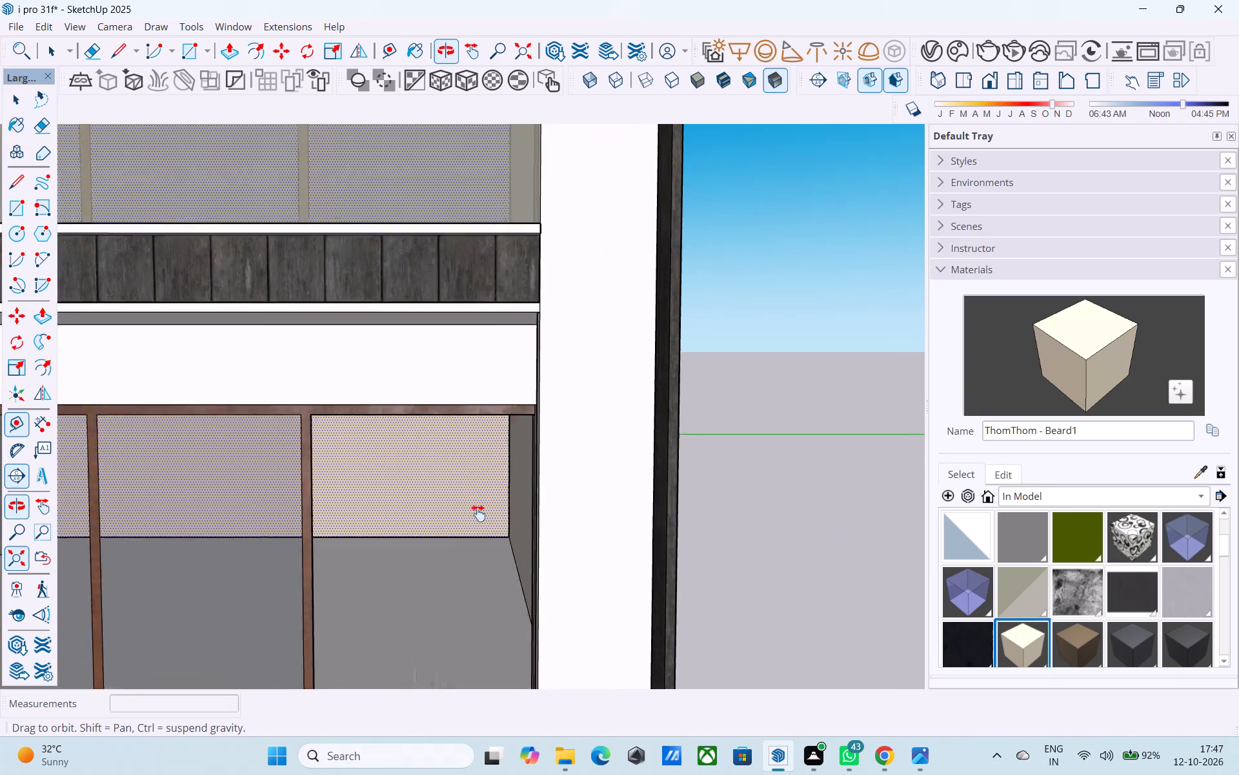
middle_click_drag(478, 513, 533, 774, "shift")
scroll(479, 366, "up", 20)
scroll(479, 366, "up", 1)
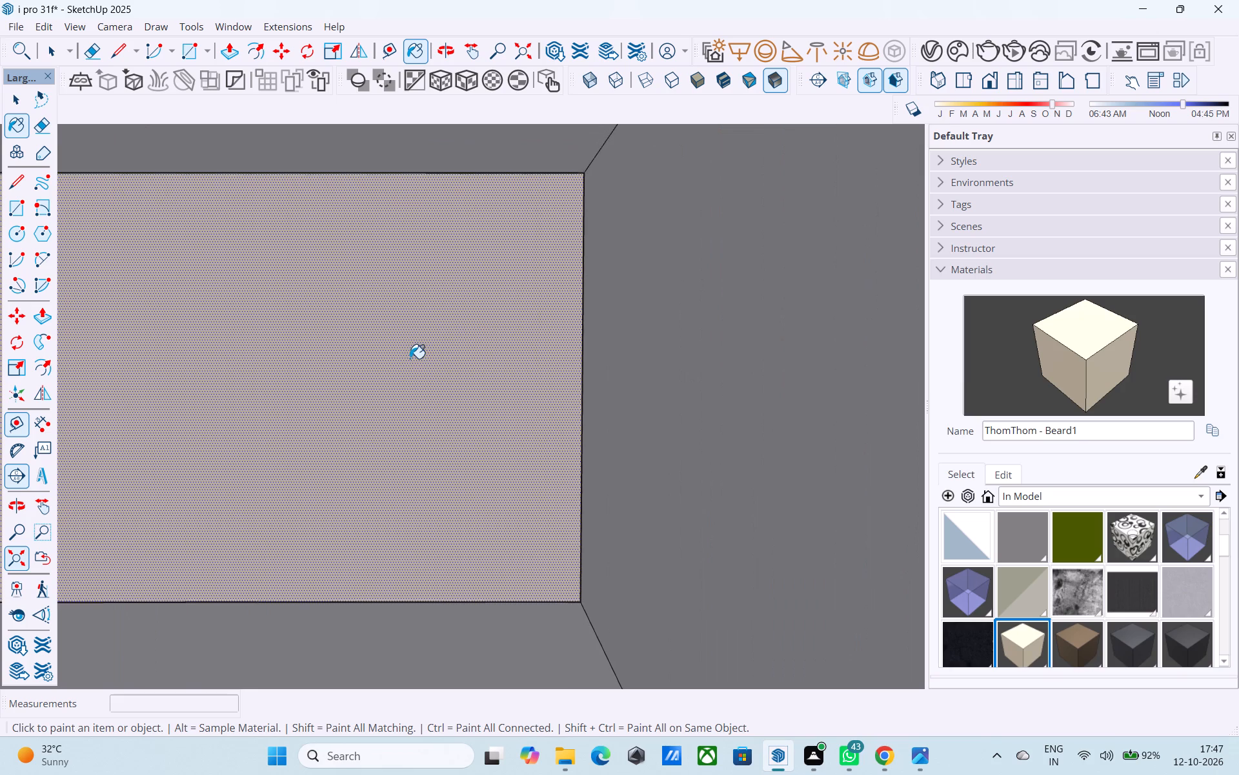
scroll(410, 358, "up", 6)
scroll(408, 358, "down", 1)
scroll(408, 357, "up", 20)
scroll(408, 357, "up", 10)
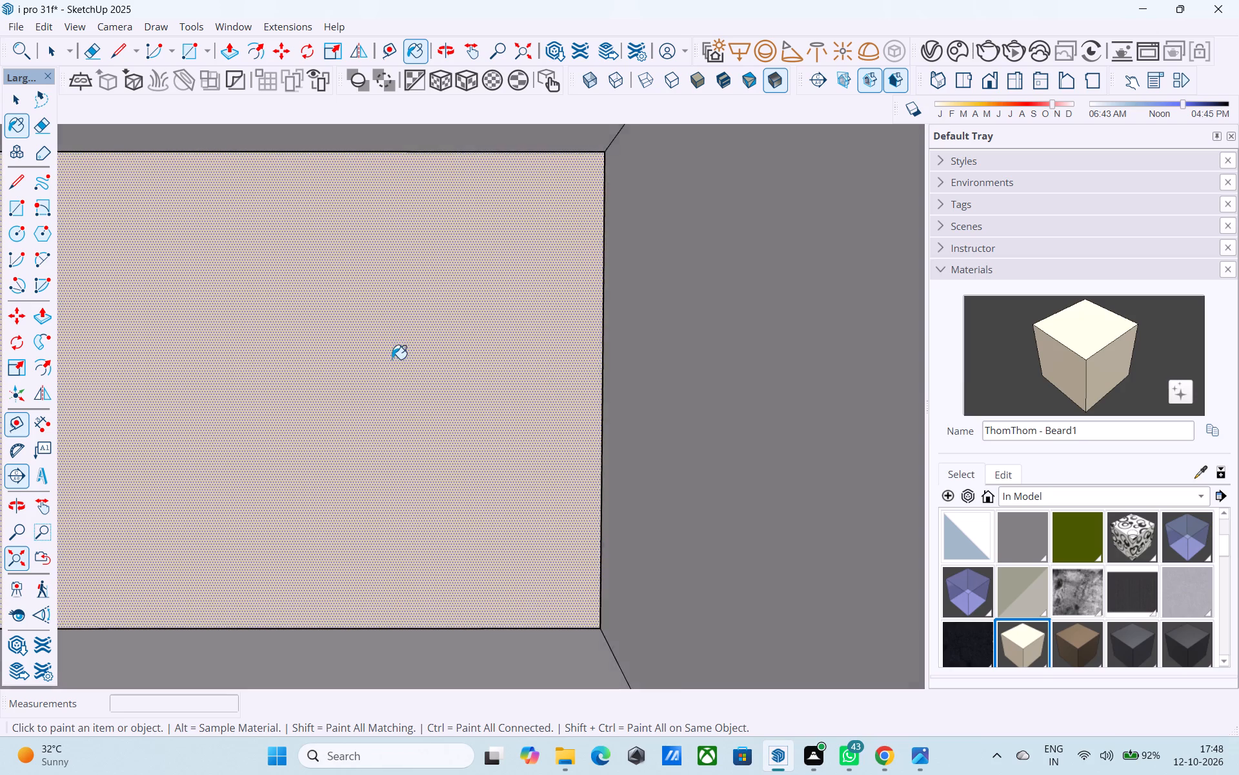
scroll(392, 359, "up", 3)
double_click(392, 358)
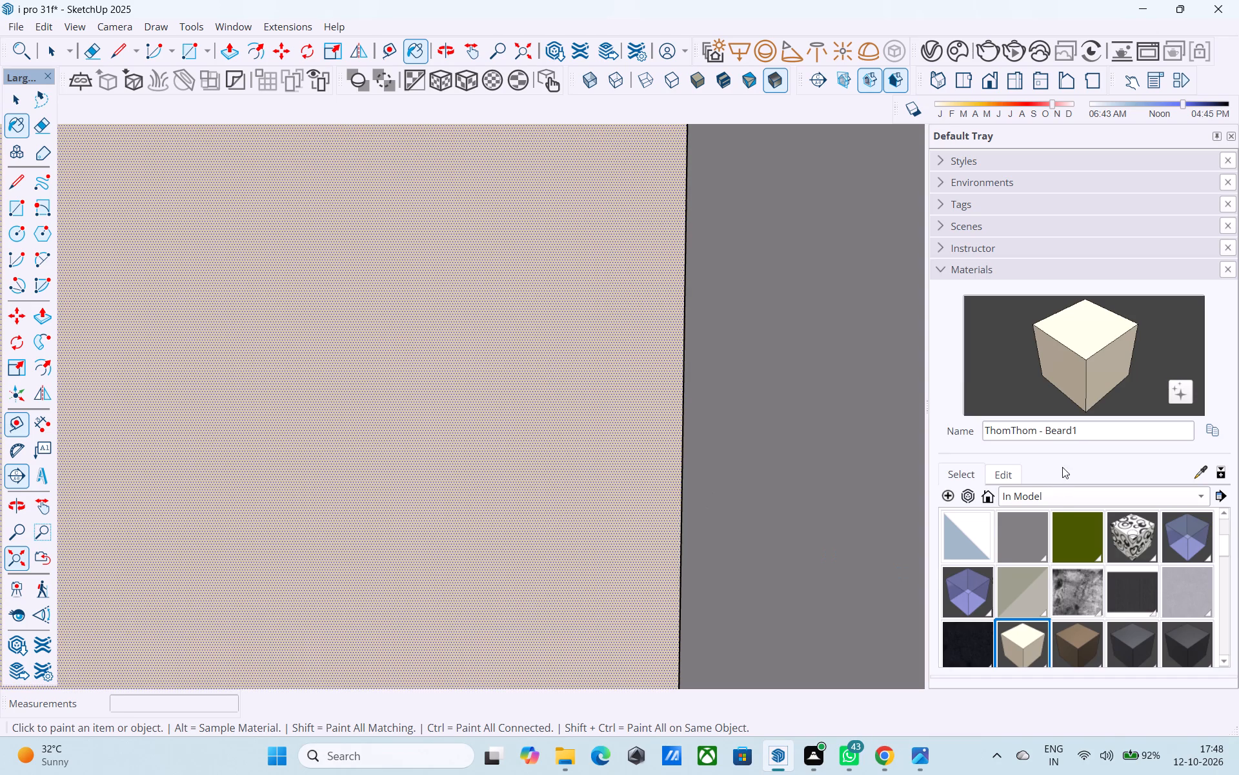
Darken the ThomThom - Beard1 material slightly, keeping its beige hue, and clear the wall selection.
scroll(1063, 500, "down", 1)
left_click(1006, 477)
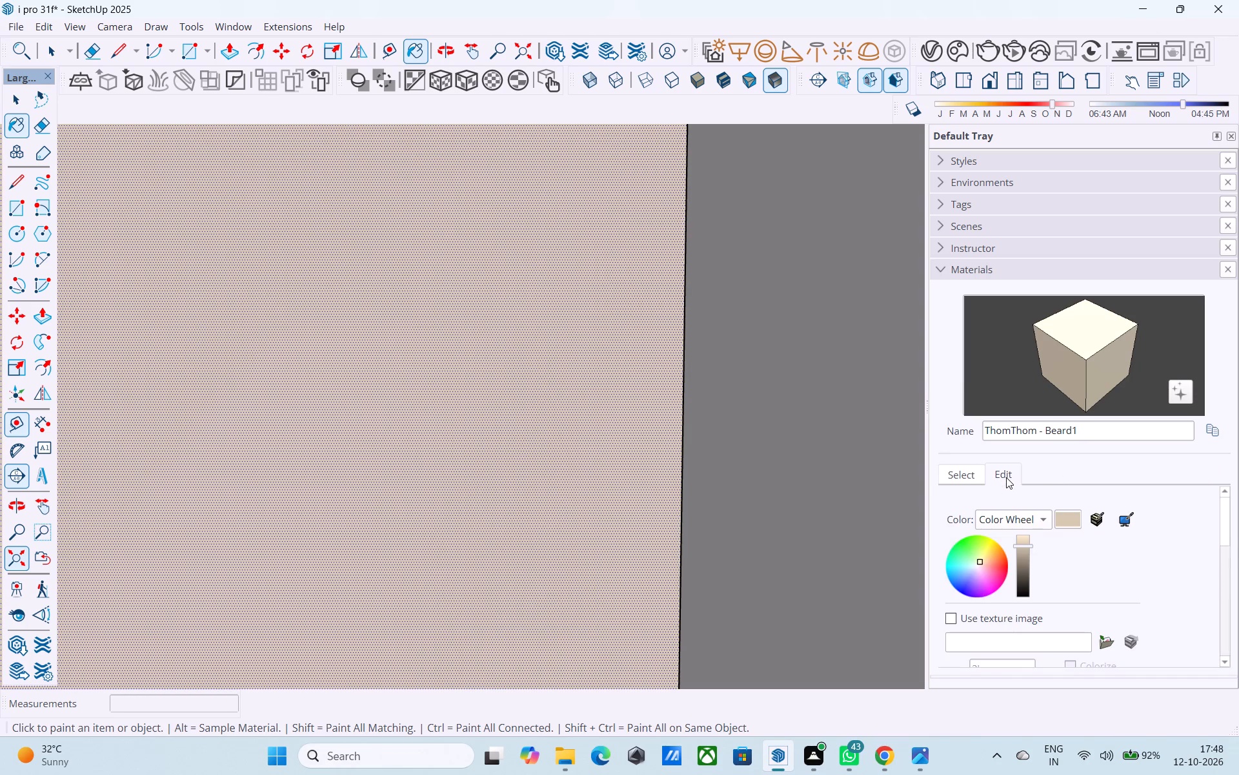
left_click(1018, 546)
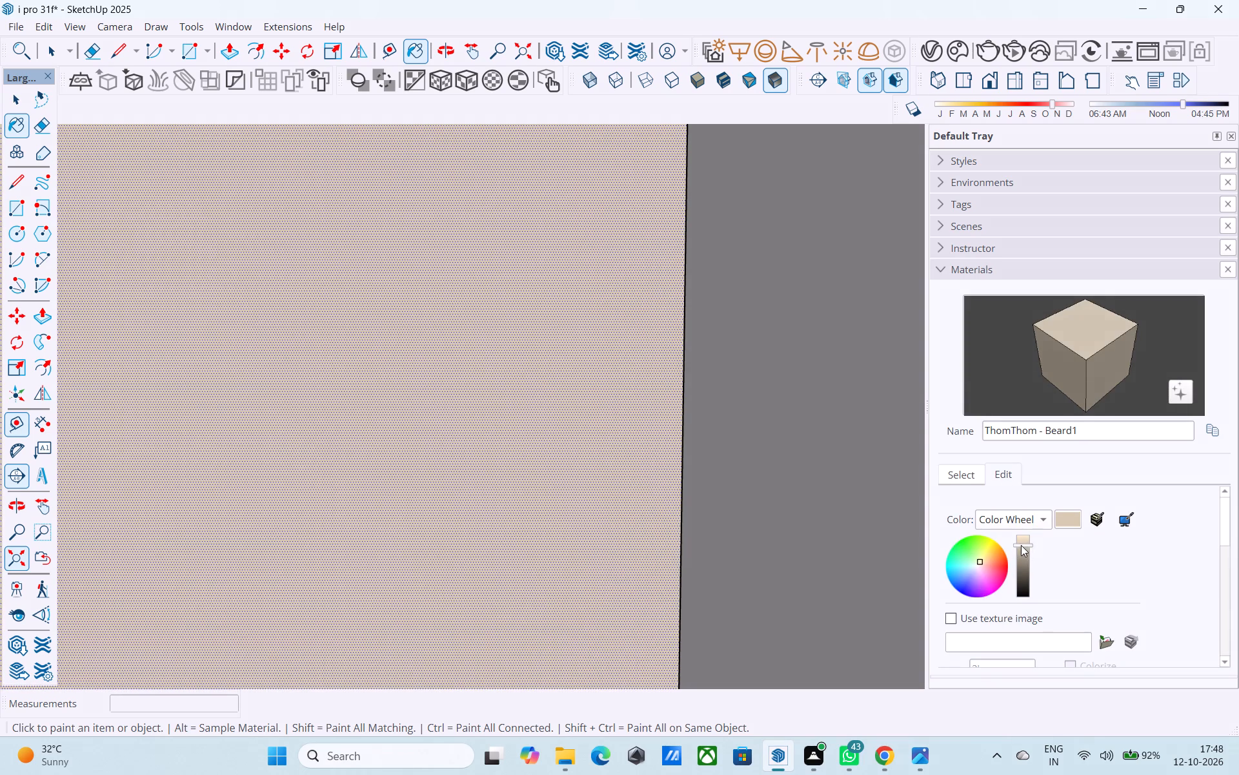
scroll(773, 463, "down", 10)
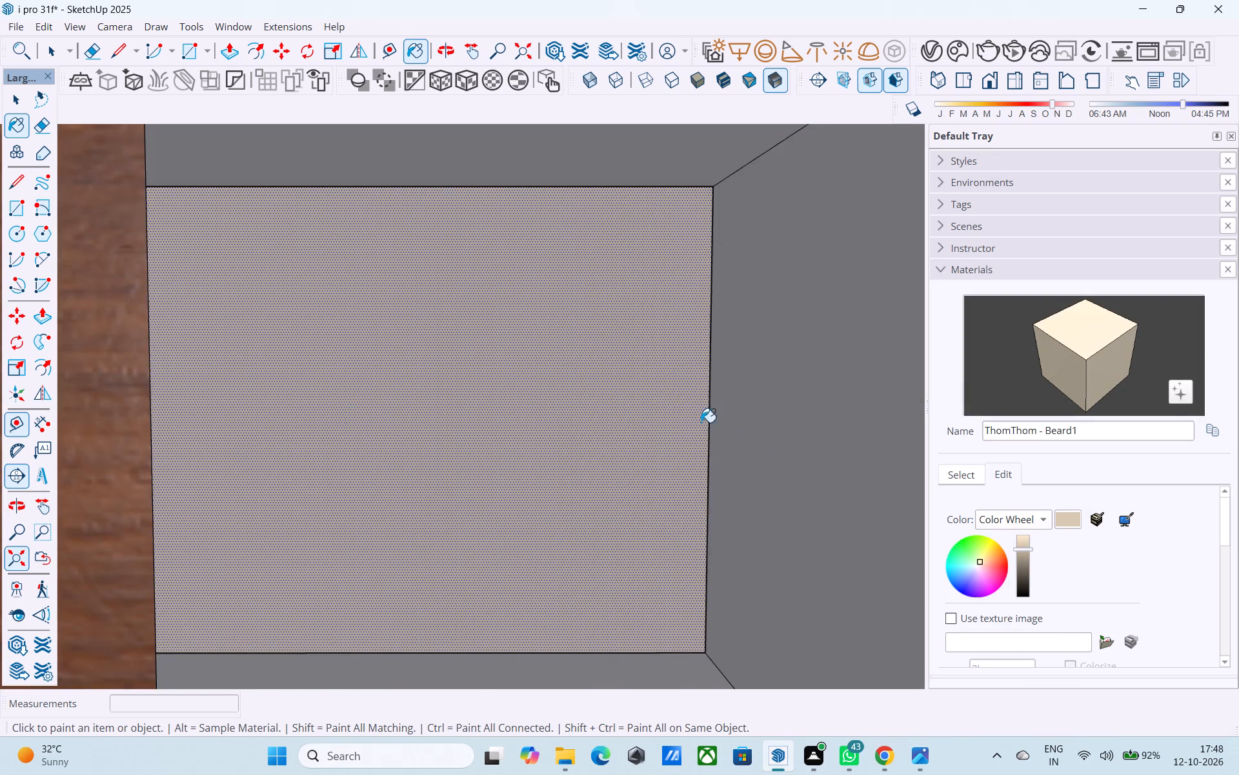
scroll(701, 422, "down", 20)
scroll(701, 422, "down", 20)
scroll(701, 422, "down", 6)
middle_click_drag(642, 451, 640, 484)
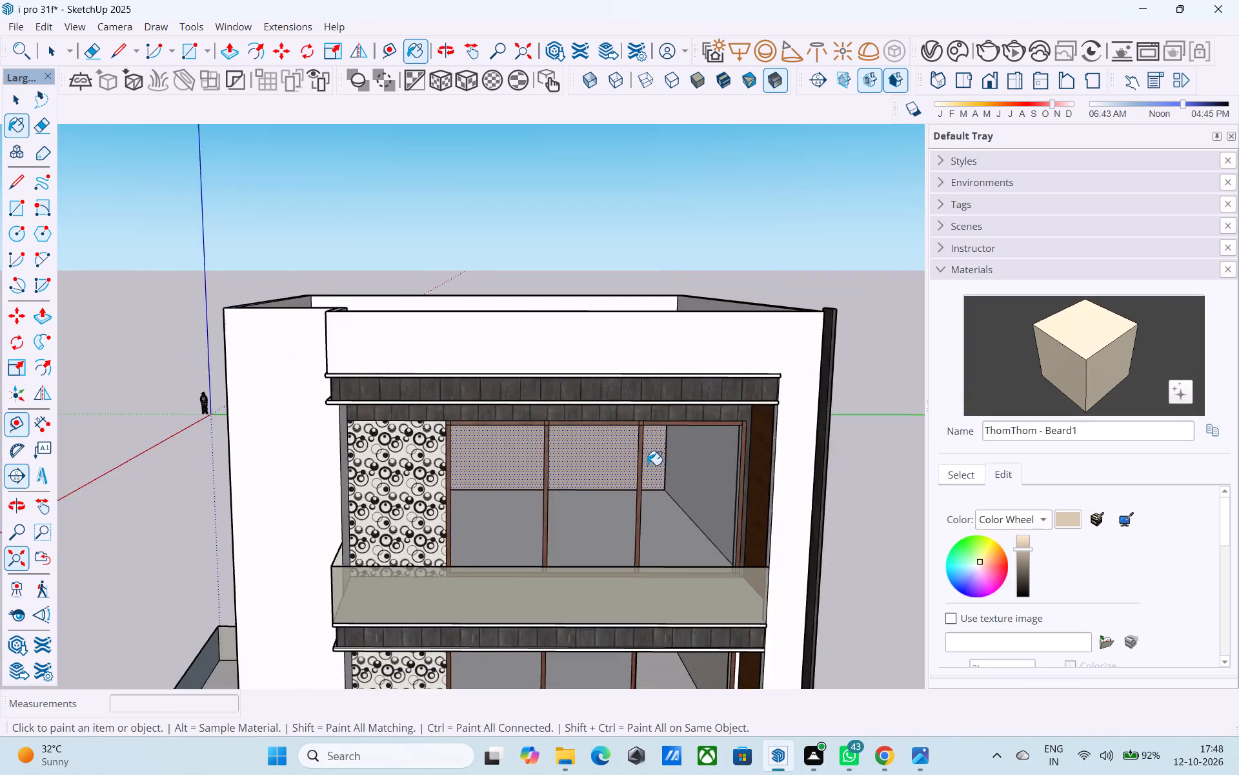
scroll(647, 465, "down", 6)
key("space")
left_click(815, 358)
Check the whole house from the front and staircase side, and save the model.
middle_click_drag(628, 420, 689, 305)
scroll(687, 311, "down", 5)
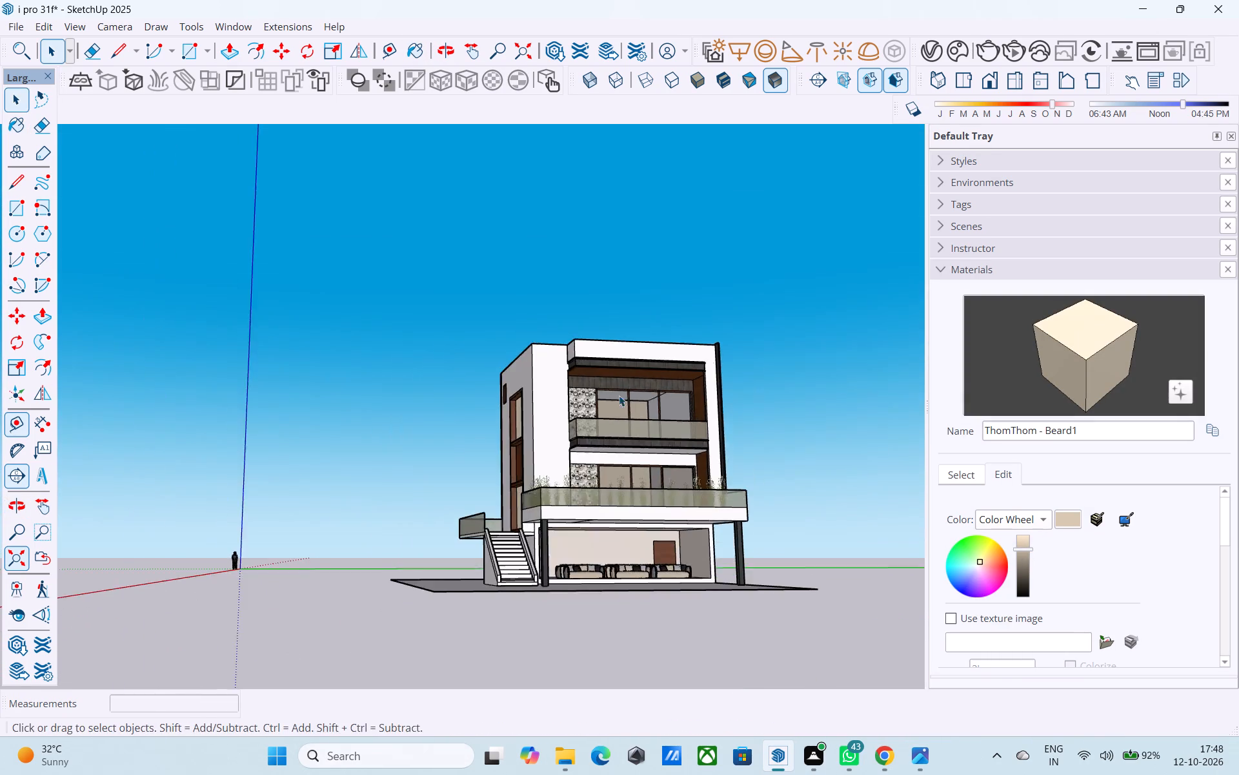
middle_click_drag(619, 395, 747, 513)
key("ctrl+s")
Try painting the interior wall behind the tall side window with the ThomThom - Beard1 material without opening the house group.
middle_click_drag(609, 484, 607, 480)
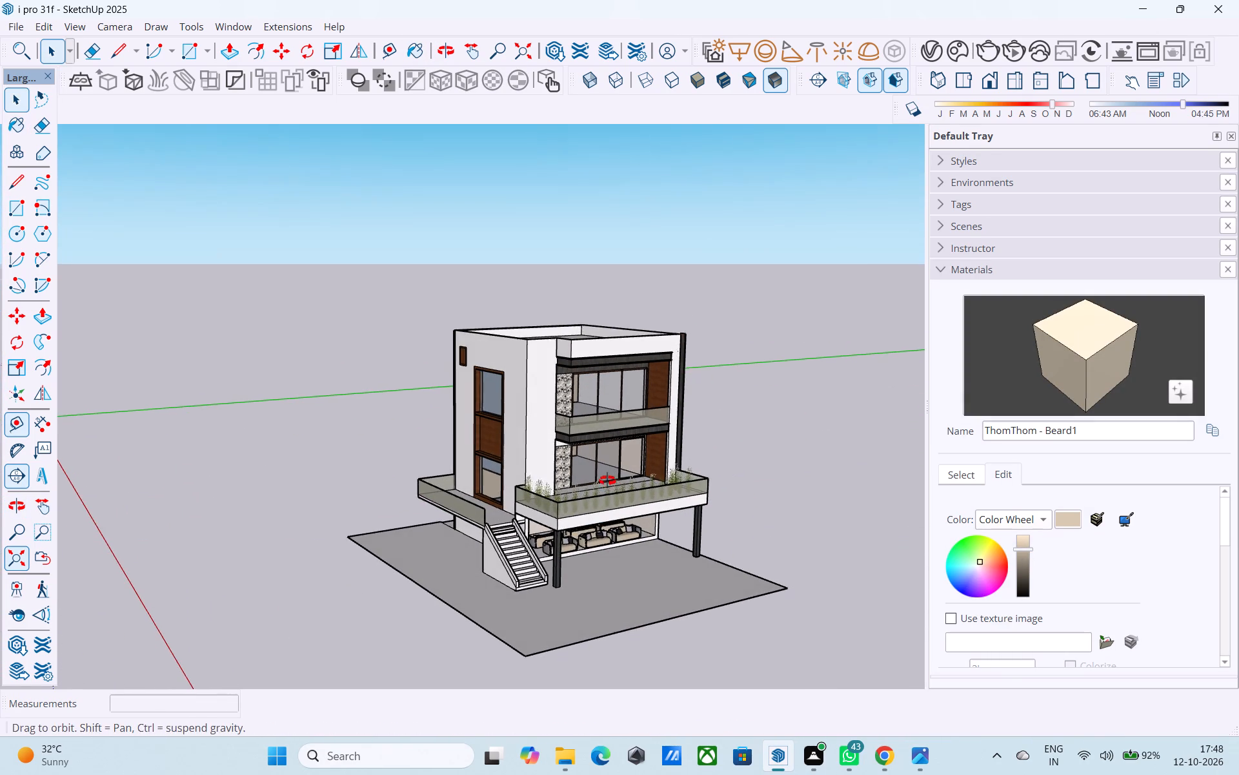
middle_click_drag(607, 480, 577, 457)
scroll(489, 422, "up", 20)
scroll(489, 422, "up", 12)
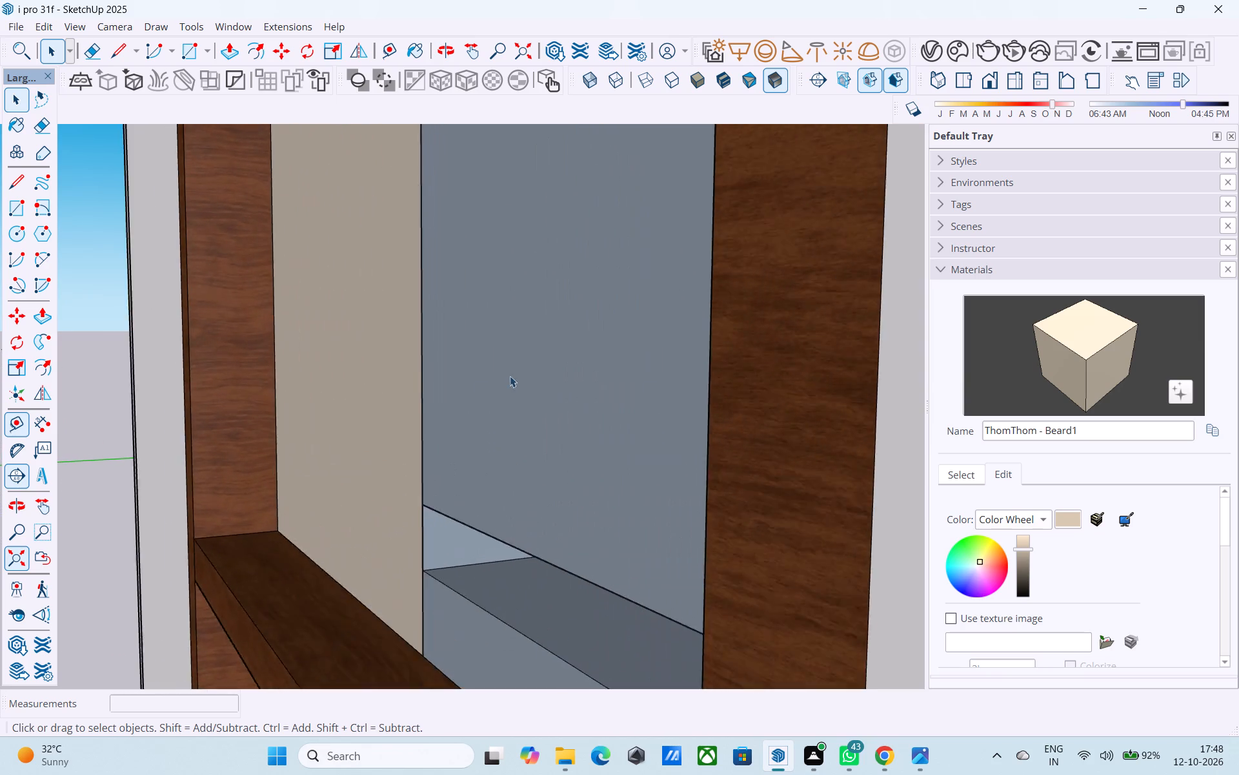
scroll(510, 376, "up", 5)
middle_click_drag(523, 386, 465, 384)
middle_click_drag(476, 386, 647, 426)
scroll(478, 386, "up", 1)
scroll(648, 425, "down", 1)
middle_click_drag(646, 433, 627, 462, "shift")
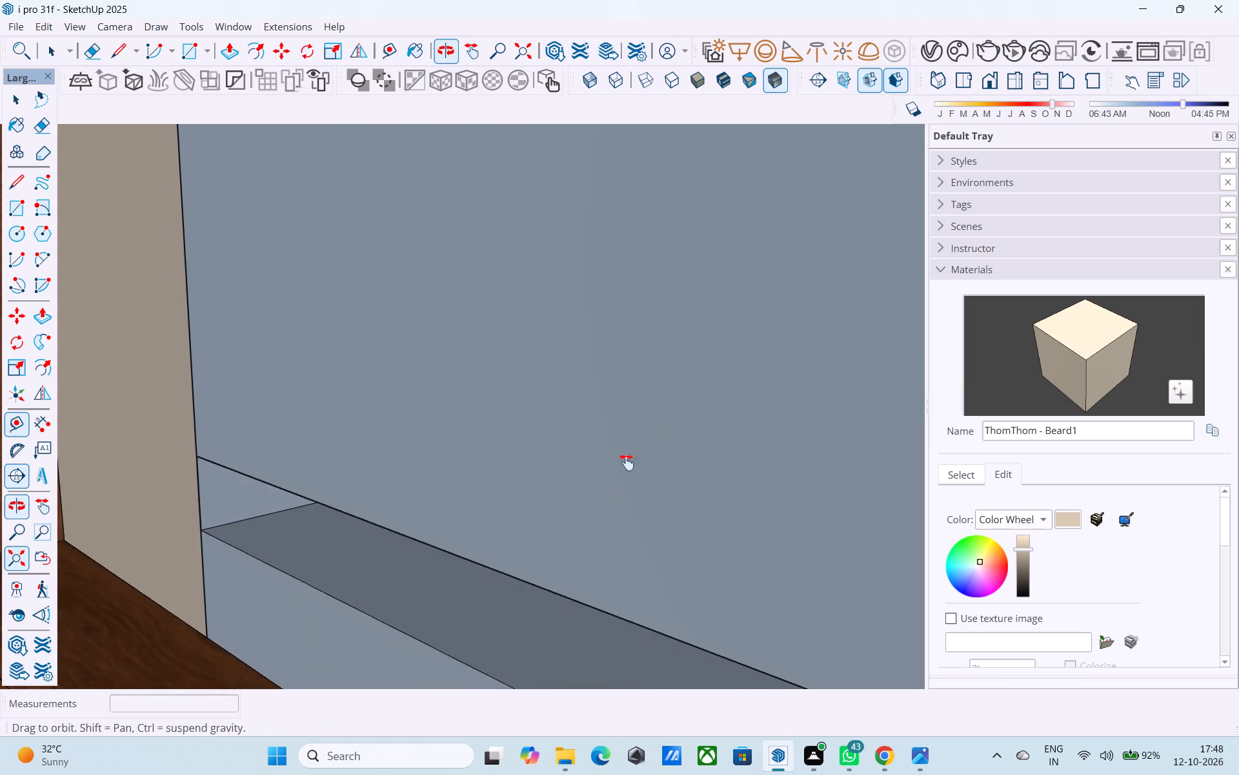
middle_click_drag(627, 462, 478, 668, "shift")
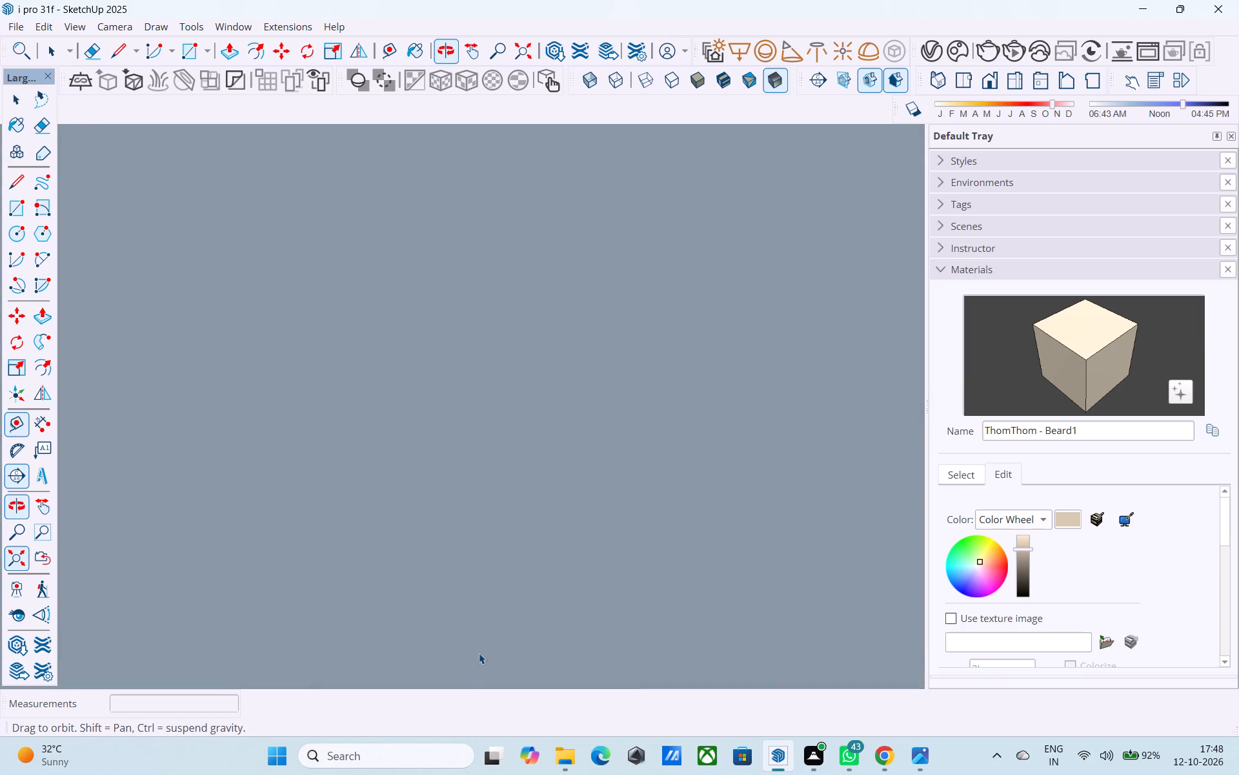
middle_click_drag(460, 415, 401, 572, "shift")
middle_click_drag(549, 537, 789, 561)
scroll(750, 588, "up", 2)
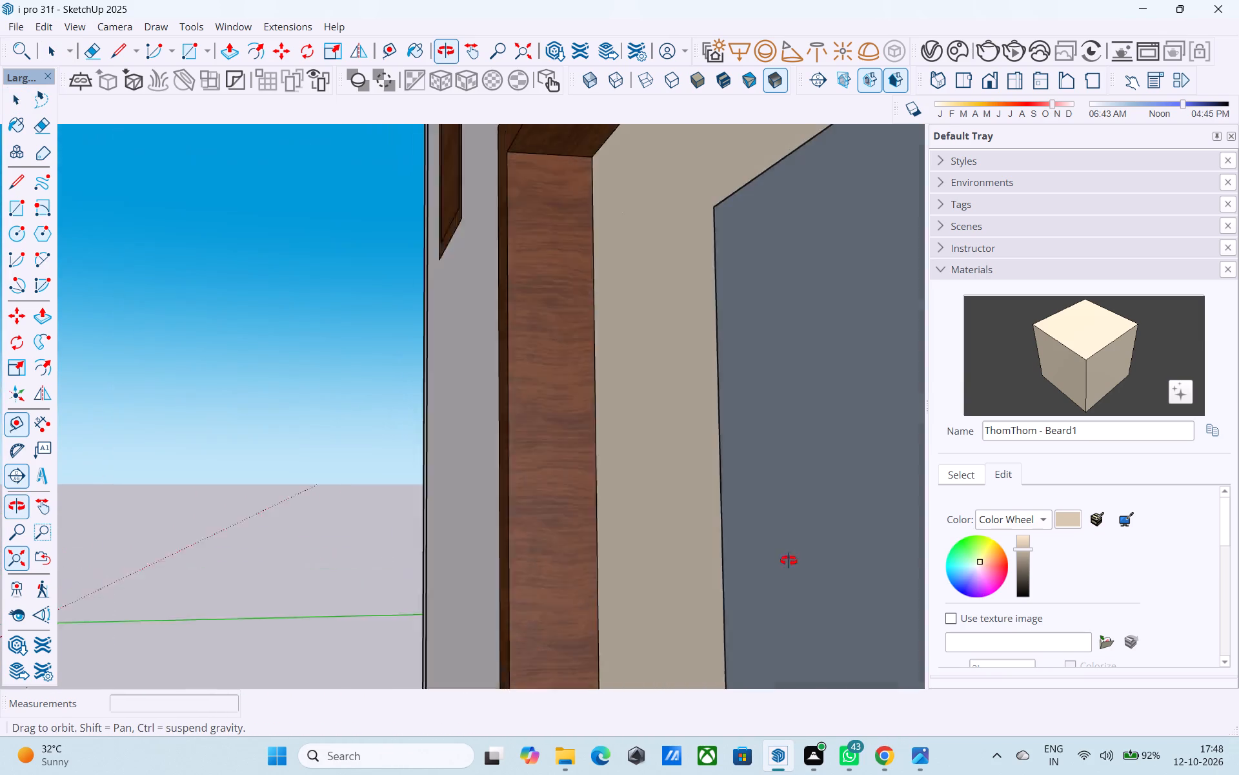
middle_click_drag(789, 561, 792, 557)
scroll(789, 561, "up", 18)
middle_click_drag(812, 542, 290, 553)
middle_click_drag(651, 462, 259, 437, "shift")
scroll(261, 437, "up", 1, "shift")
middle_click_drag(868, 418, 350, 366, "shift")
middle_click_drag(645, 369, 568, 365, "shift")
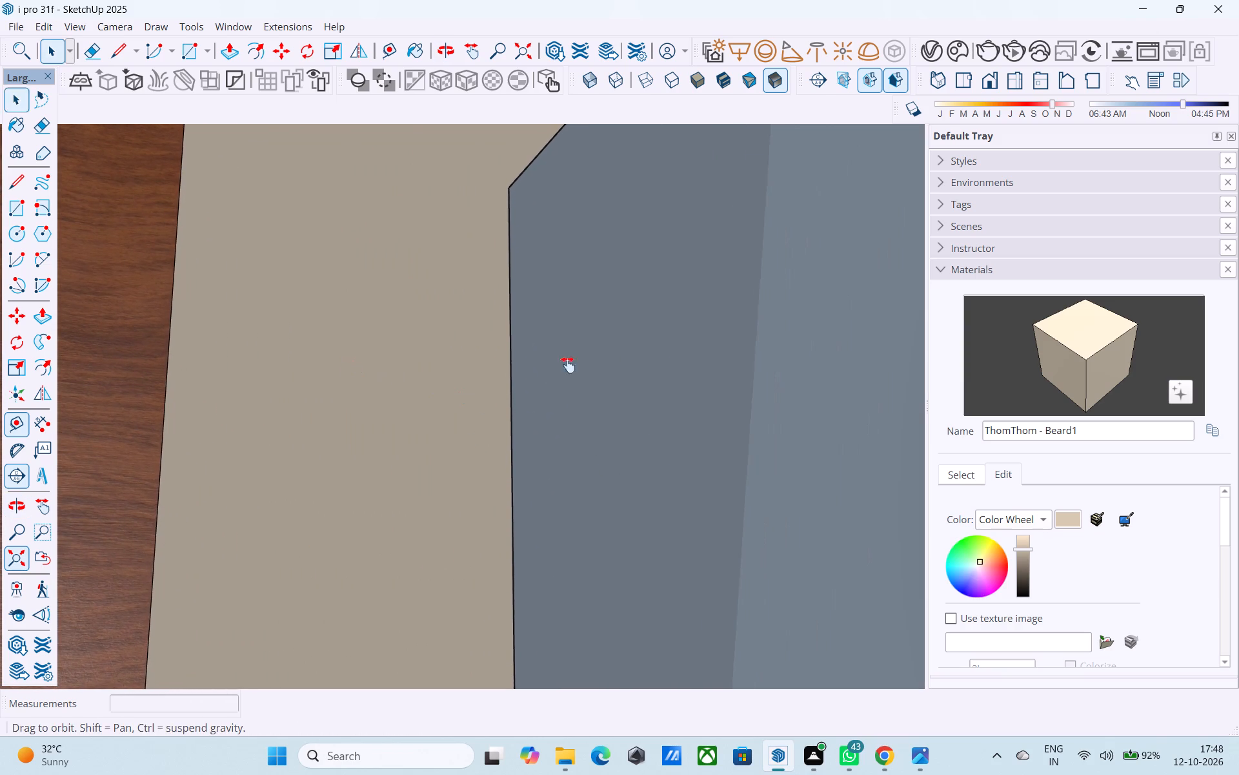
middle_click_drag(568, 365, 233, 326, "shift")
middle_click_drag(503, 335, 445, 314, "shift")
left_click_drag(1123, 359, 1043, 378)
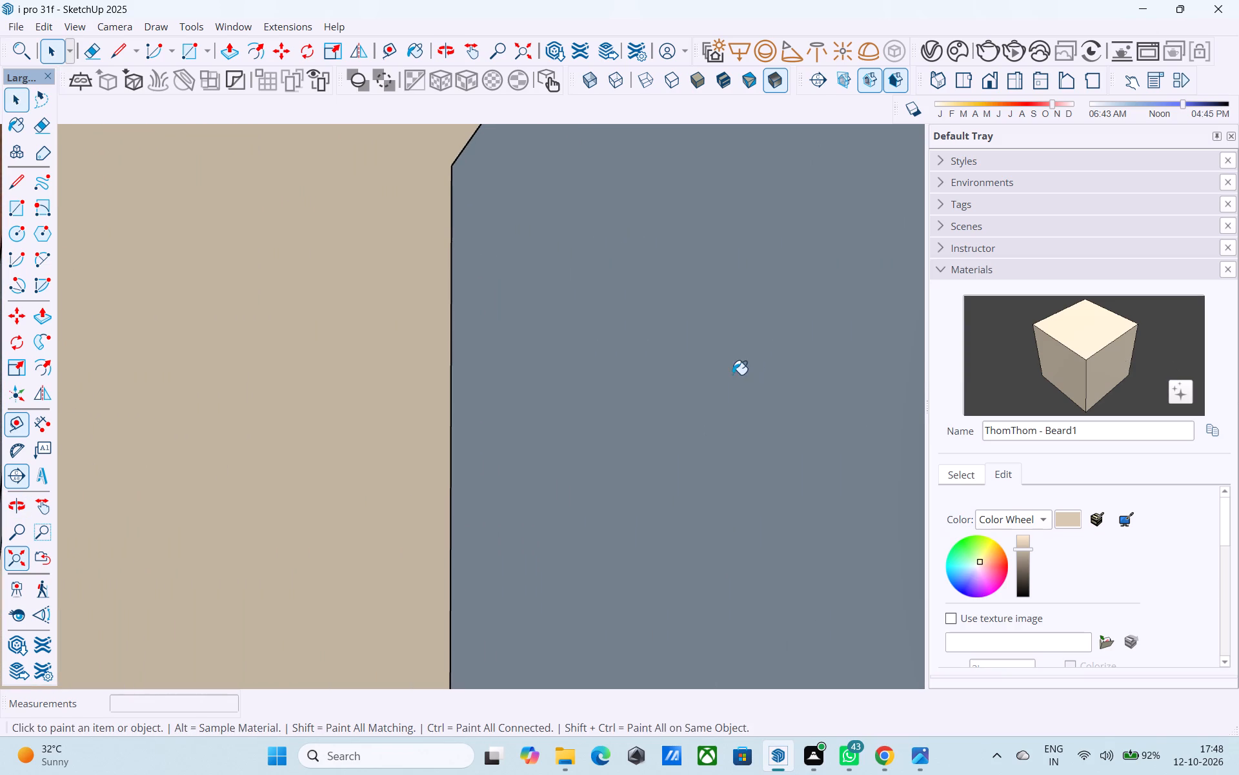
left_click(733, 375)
Examine the painted surfaces around the tall side window and the whole house from the front.
middle_click_drag(767, 429, 783, 261)
scroll(771, 270, "down", 4)
middle_click_drag(752, 290, 682, 224)
middle_click_drag(623, 561, 743, 236, "shift")
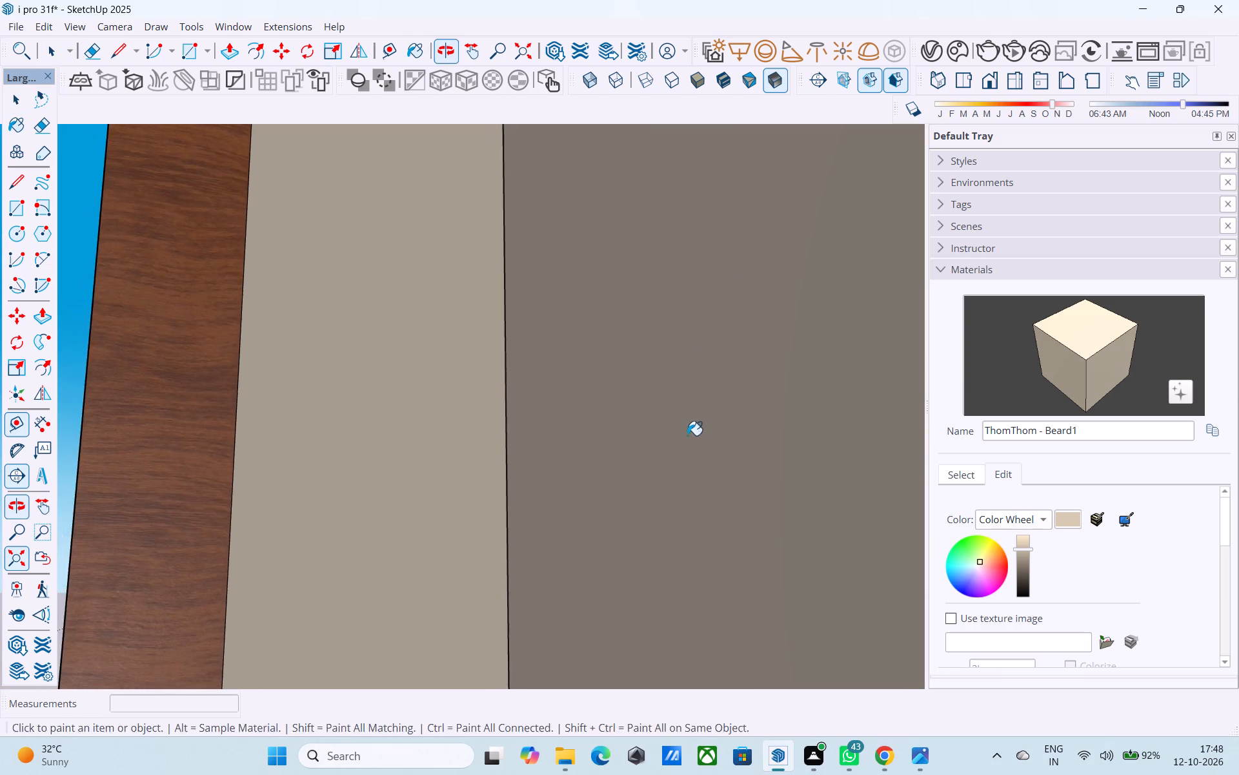
middle_click_drag(676, 477, 675, 8)
middle_click_drag(654, 292, 596, 96)
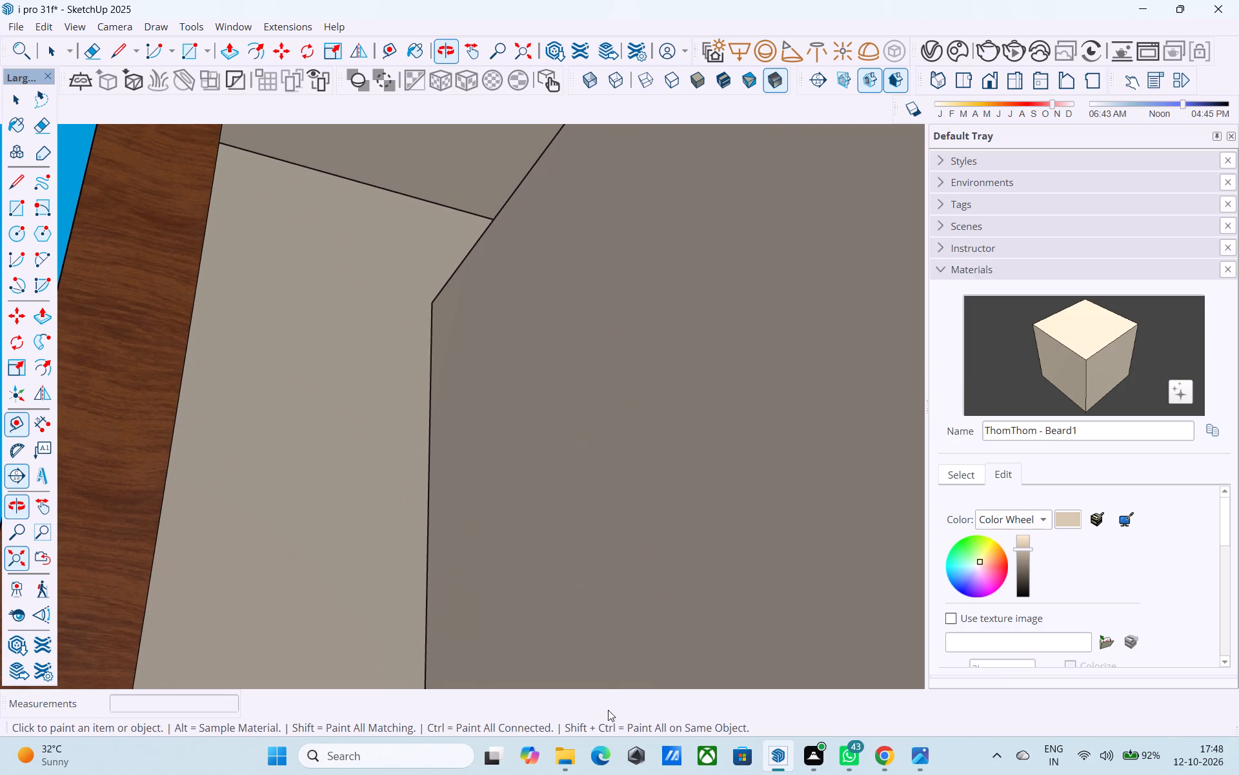
middle_click_drag(608, 710, 476, 63, "shift")
scroll(541, 274, "down", 4)
middle_click_drag(605, 391, 416, 110)
middle_click_drag(474, 356, 869, 465, "shift")
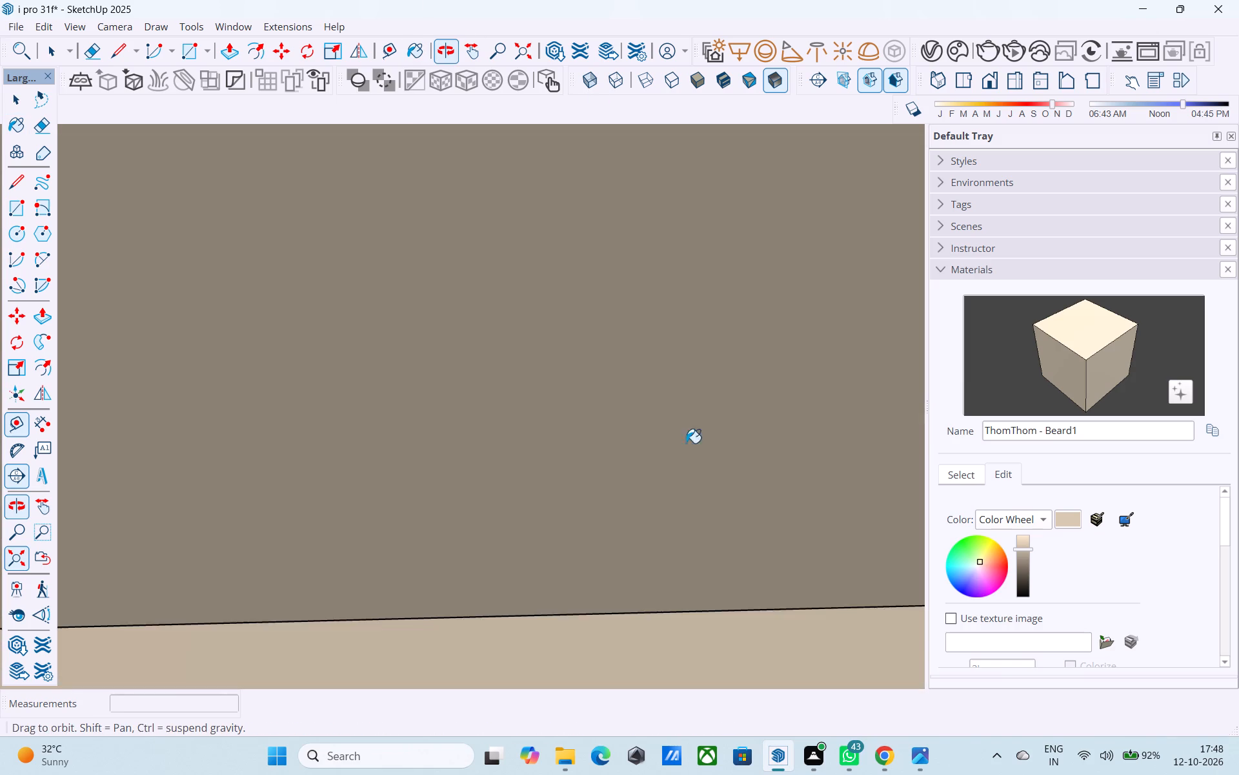
scroll(654, 423, "down", 20)
scroll(654, 423, "down", 19)
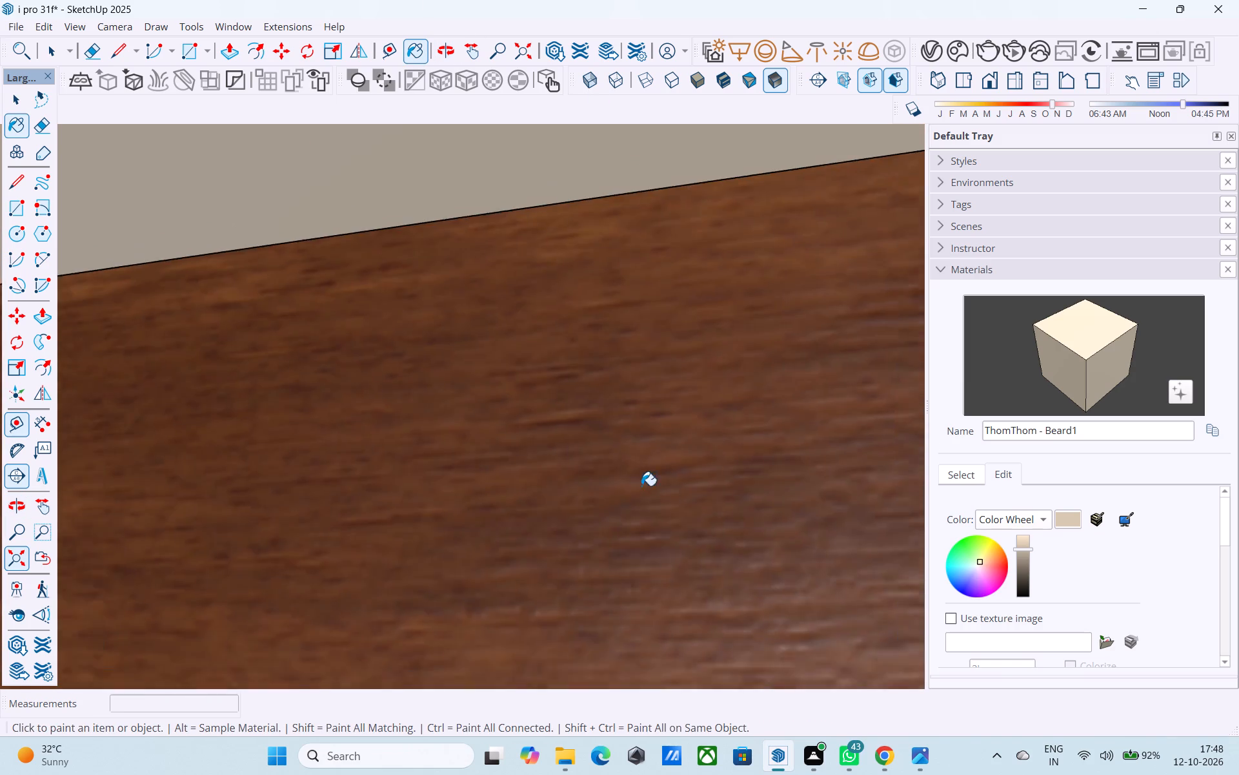
scroll(641, 486, "down", 20)
scroll(641, 486, "down", 20)
scroll(641, 486, "down", 3)
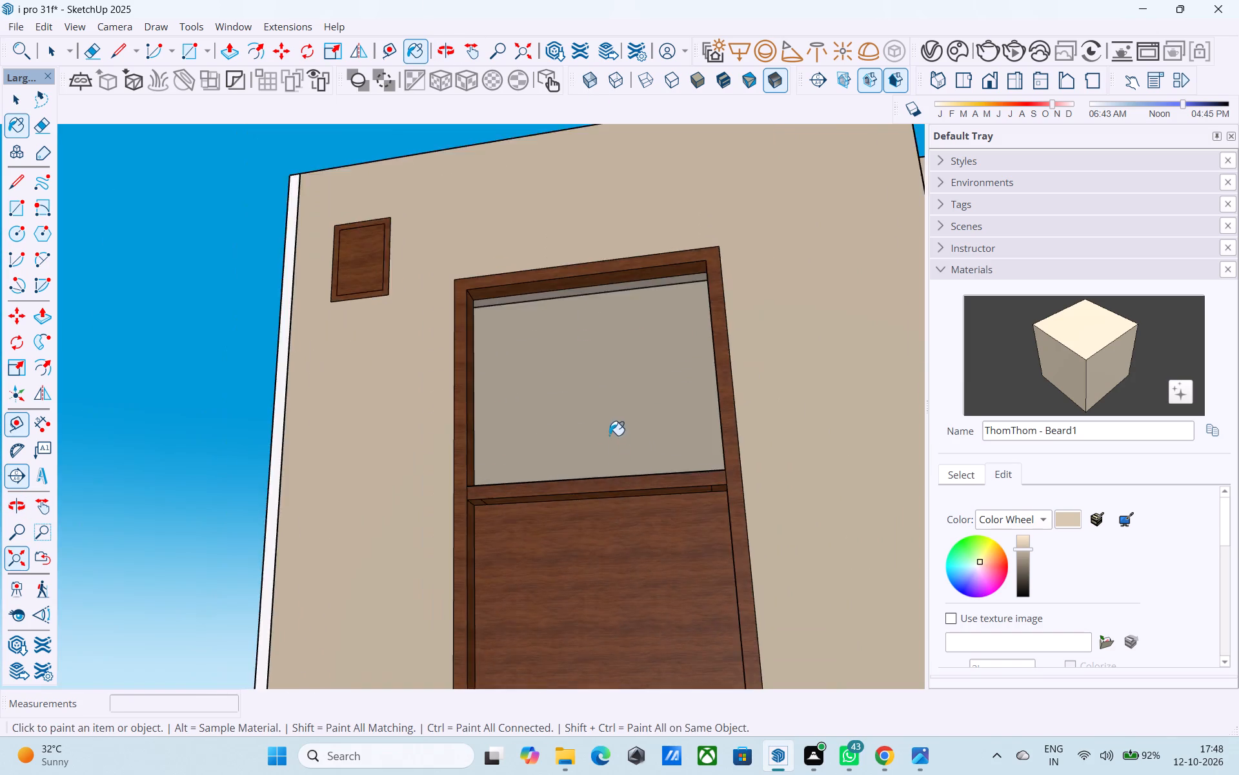
scroll(609, 435, "down", 5)
middle_click_drag(588, 459, 584, 465)
middle_click_drag(594, 546, 614, 304, "shift")
middle_click_drag(636, 360, 559, 419)
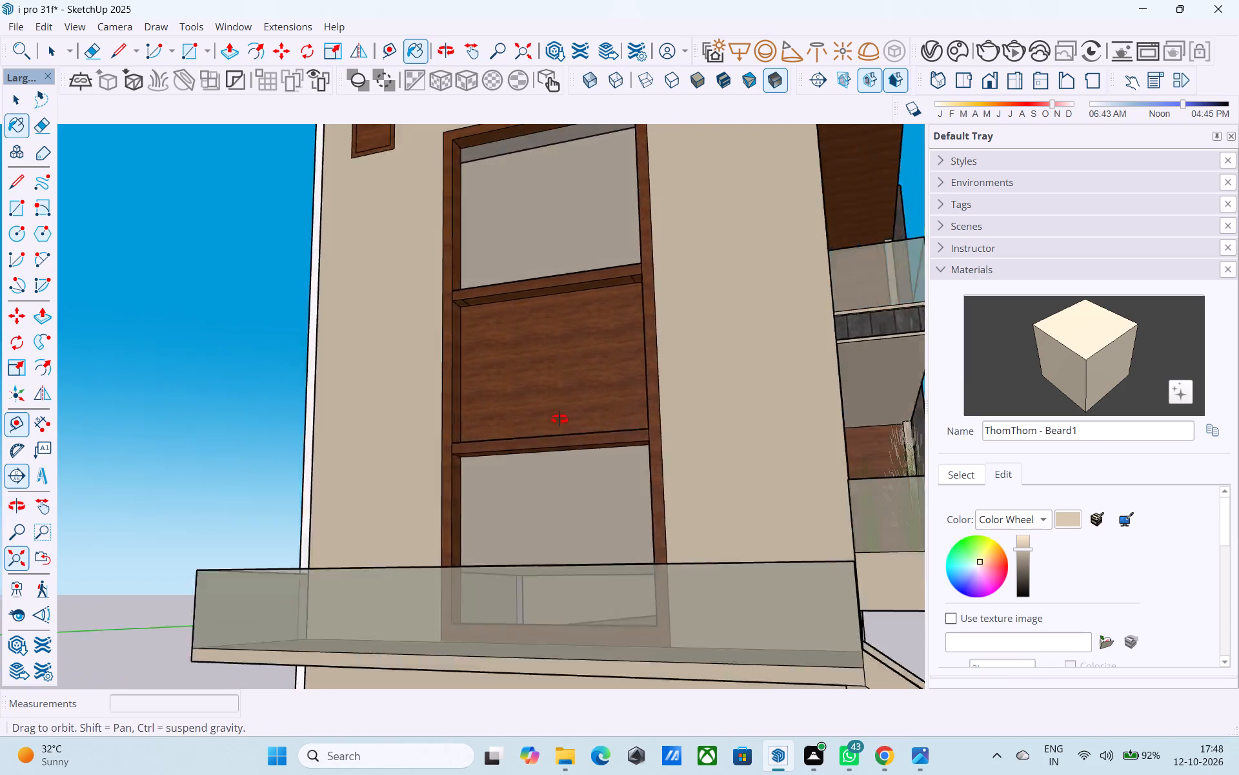
middle_click_drag(559, 419, 541, 442)
key("space")
scroll(536, 437, "down", 10)
middle_click_drag(601, 486, 302, 522)
middle_click_drag(666, 437, 638, 453)
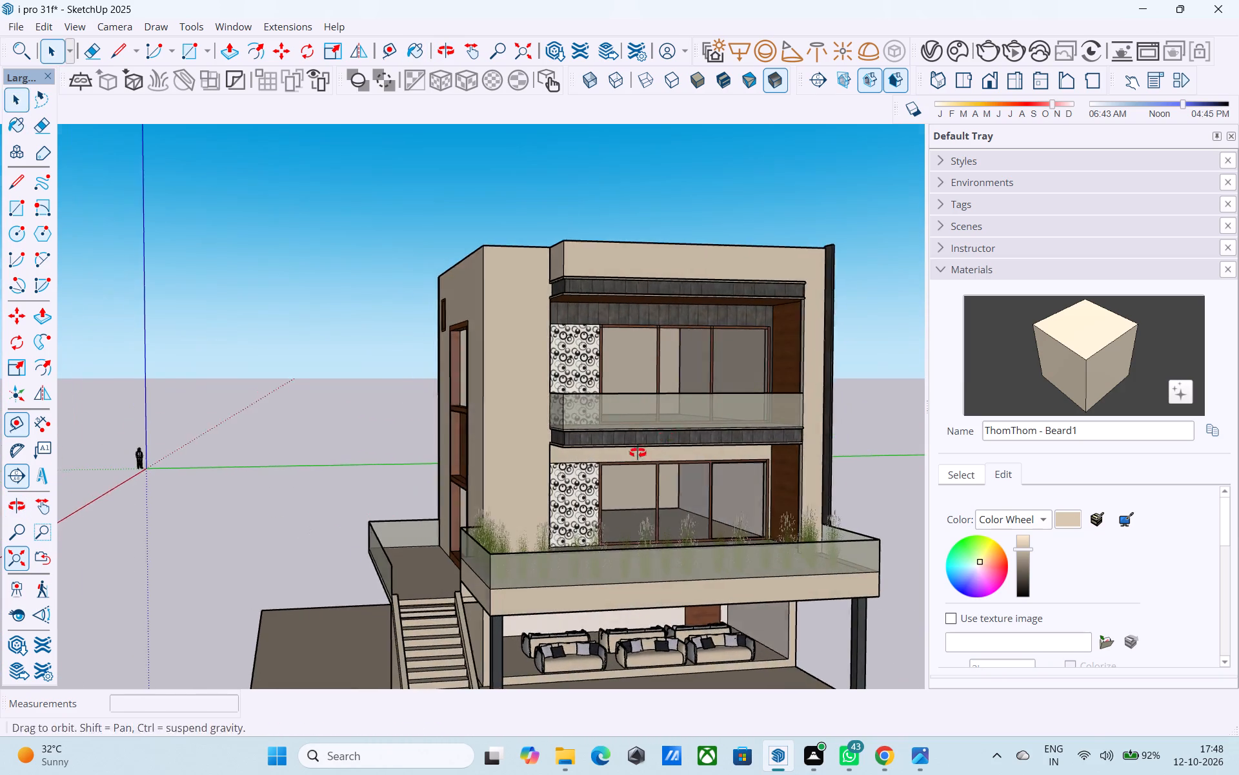
middle_click_drag(638, 453, 623, 457)
scroll(623, 457, "up", 1)
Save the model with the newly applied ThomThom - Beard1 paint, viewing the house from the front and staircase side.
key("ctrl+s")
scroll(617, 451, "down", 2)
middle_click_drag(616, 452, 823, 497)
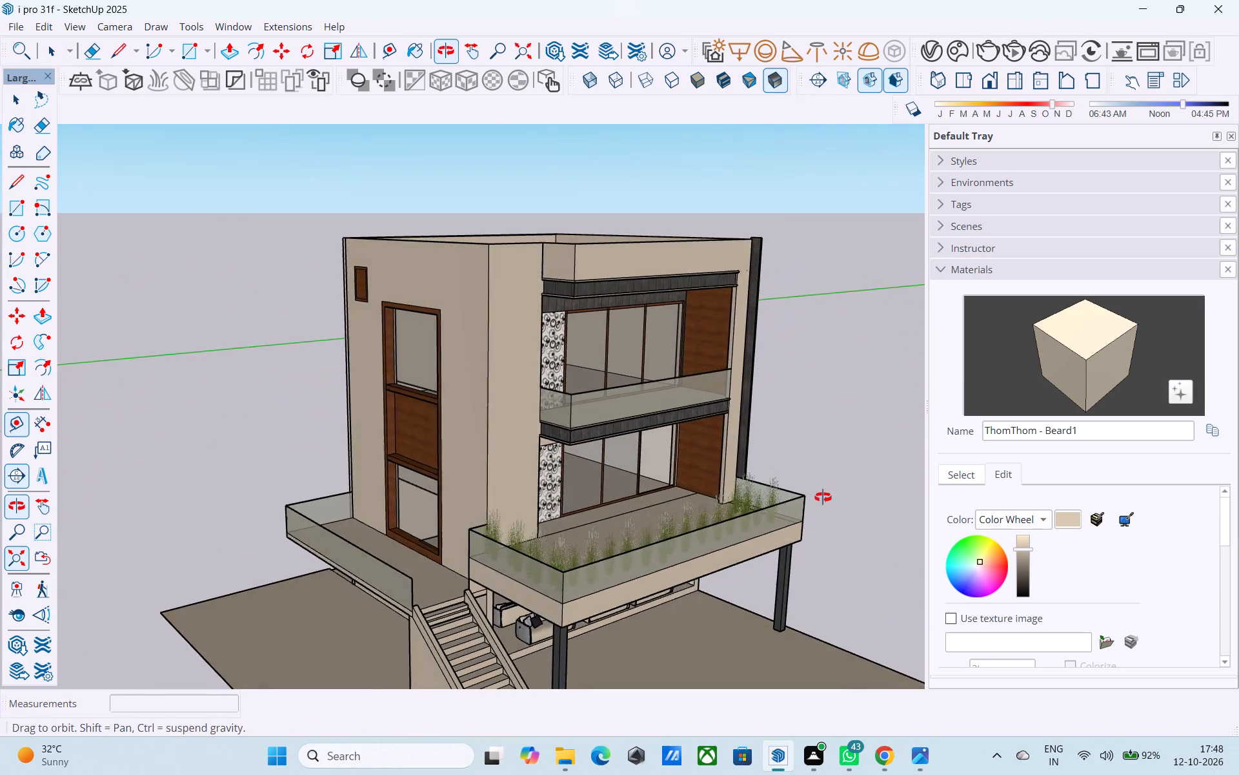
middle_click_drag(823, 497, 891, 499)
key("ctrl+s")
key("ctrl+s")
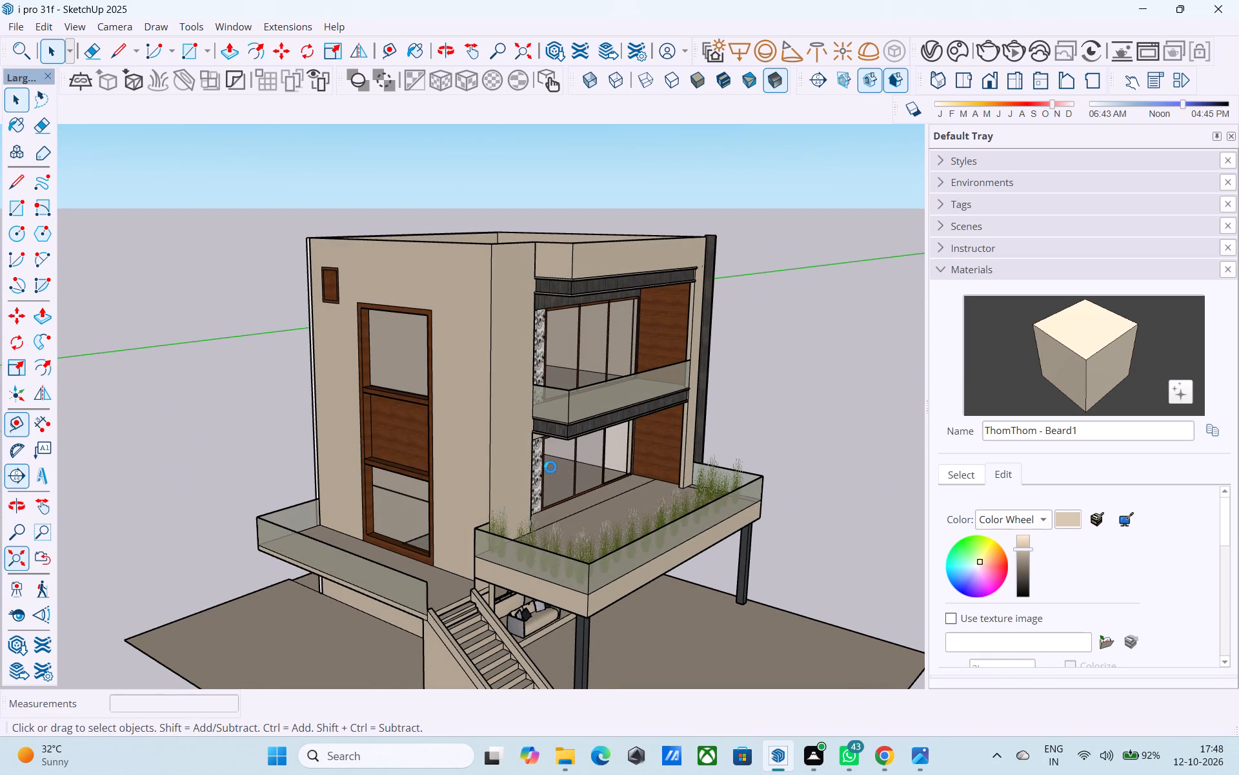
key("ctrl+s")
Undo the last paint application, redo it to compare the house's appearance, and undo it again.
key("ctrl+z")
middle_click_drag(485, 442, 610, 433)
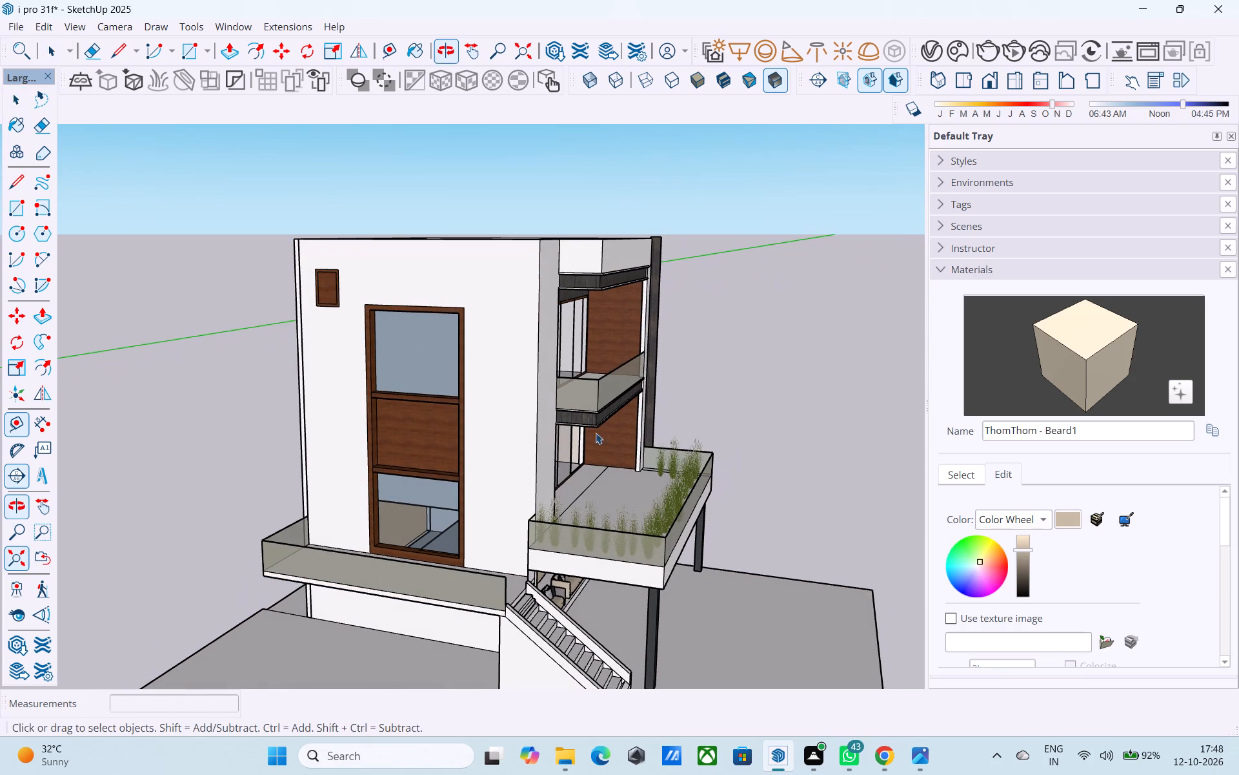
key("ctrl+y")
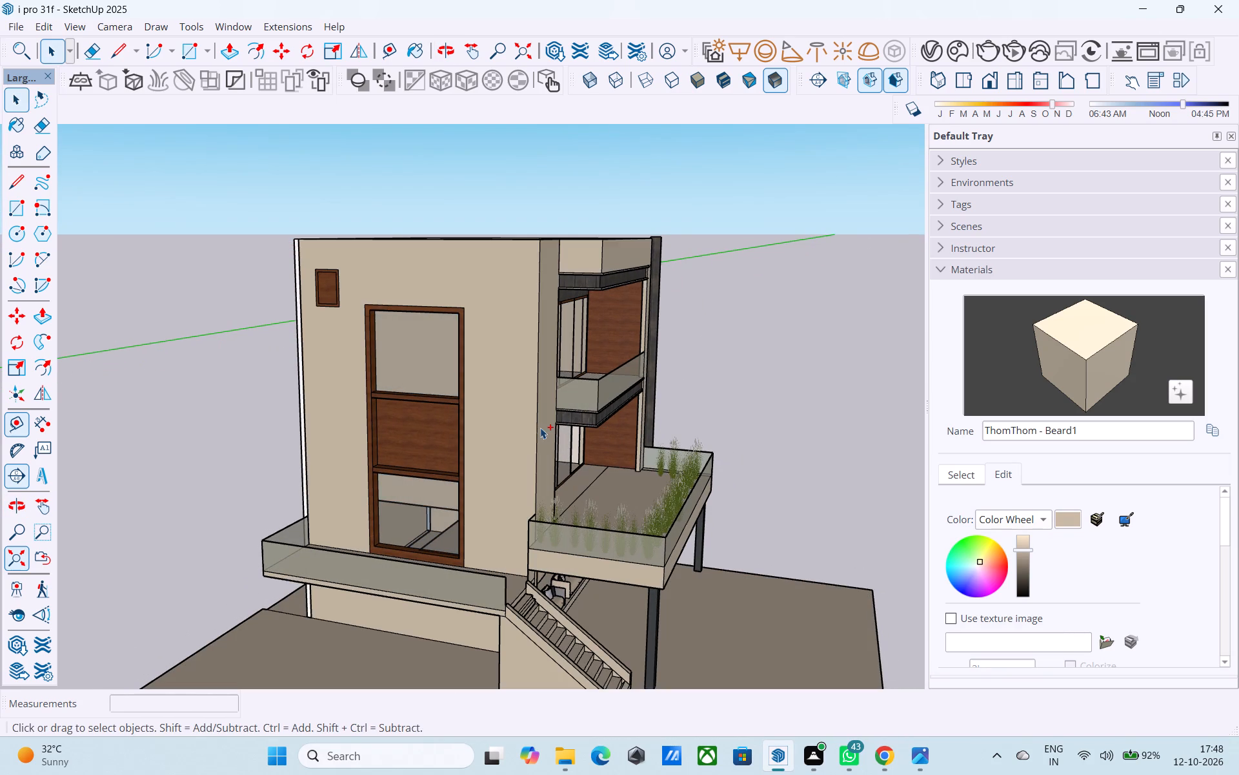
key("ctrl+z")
Open the house wall group for editing at the tall side window's upper opening.
scroll(463, 431, "up", 8)
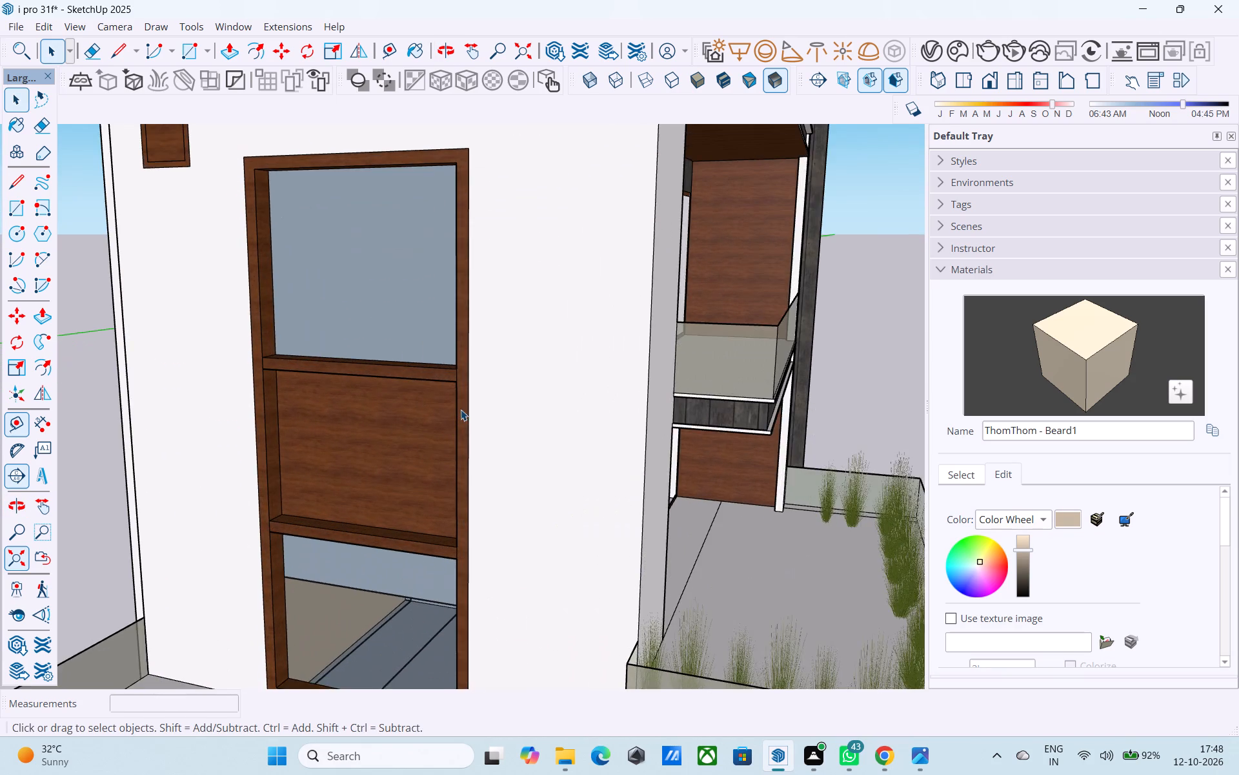
middle_click_drag(461, 409, 654, 507)
scroll(650, 504, "up", 4, "shift")
left_click_drag(723, 406, 729, 406)
left_click(729, 406)
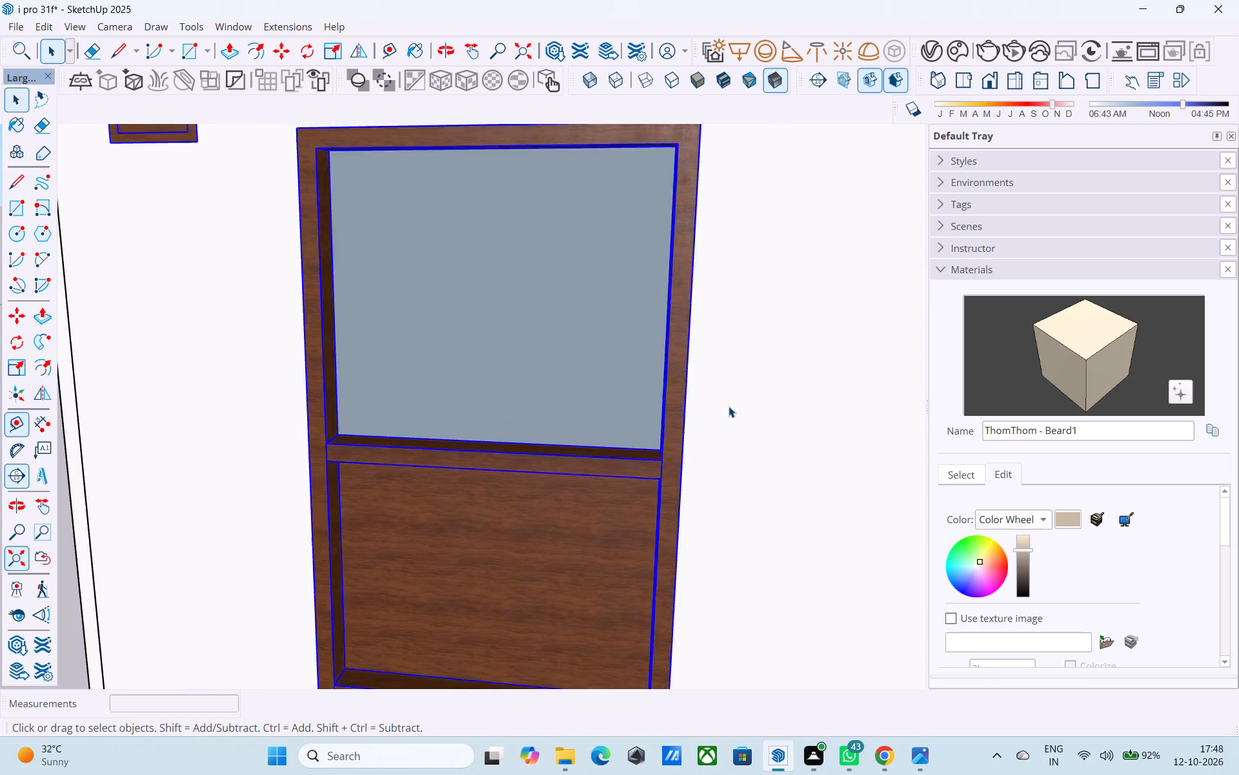
scroll(543, 366, "up", 4)
double_click(560, 360)
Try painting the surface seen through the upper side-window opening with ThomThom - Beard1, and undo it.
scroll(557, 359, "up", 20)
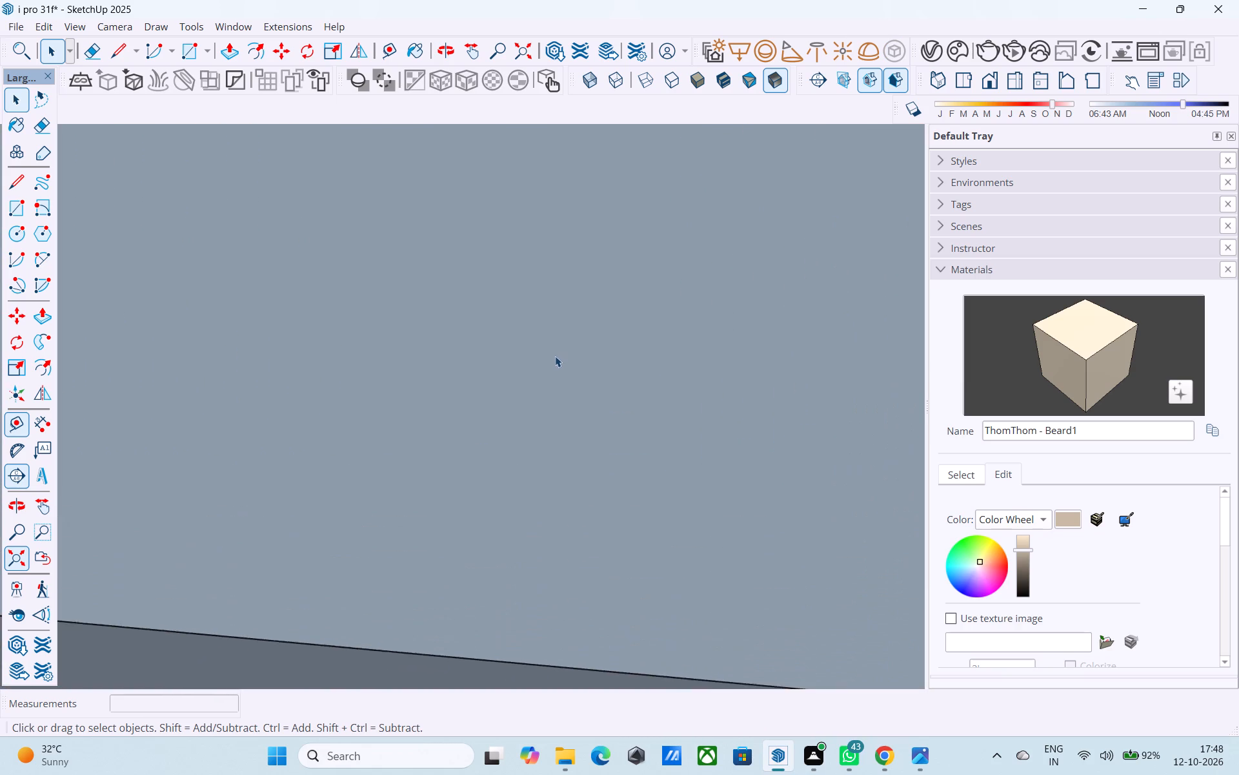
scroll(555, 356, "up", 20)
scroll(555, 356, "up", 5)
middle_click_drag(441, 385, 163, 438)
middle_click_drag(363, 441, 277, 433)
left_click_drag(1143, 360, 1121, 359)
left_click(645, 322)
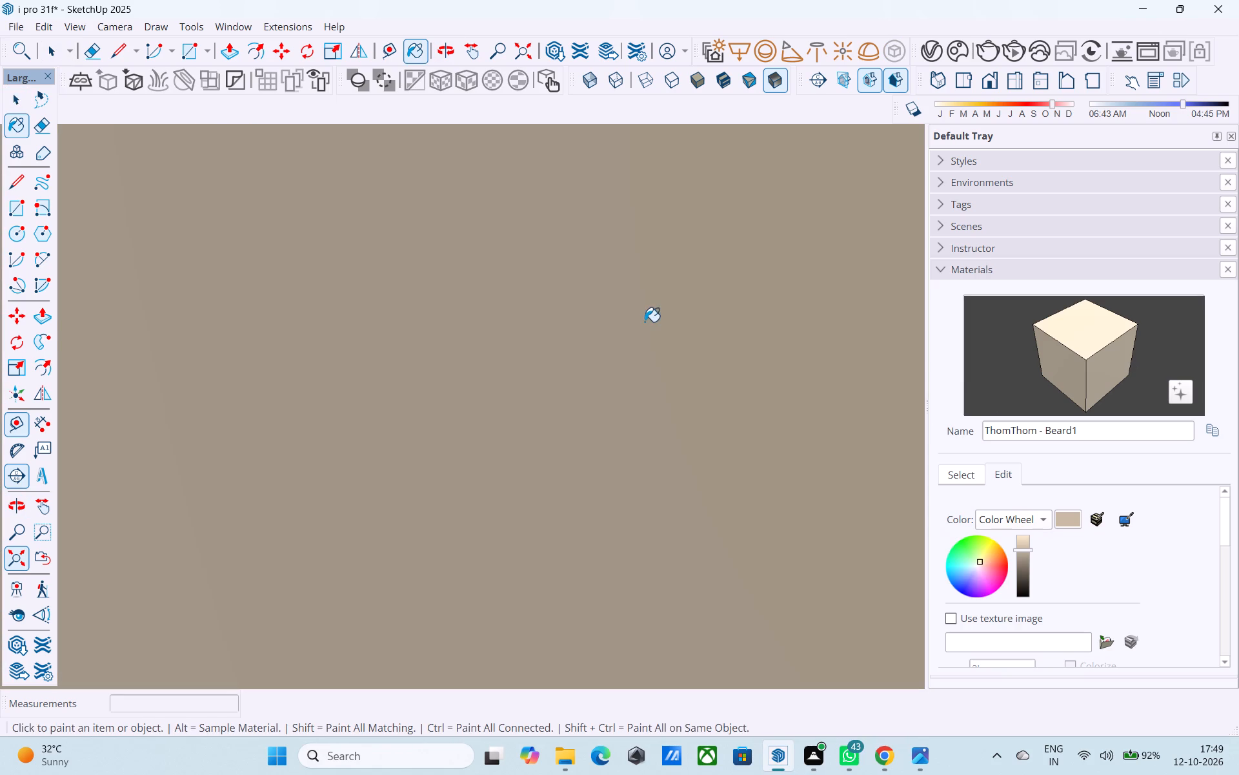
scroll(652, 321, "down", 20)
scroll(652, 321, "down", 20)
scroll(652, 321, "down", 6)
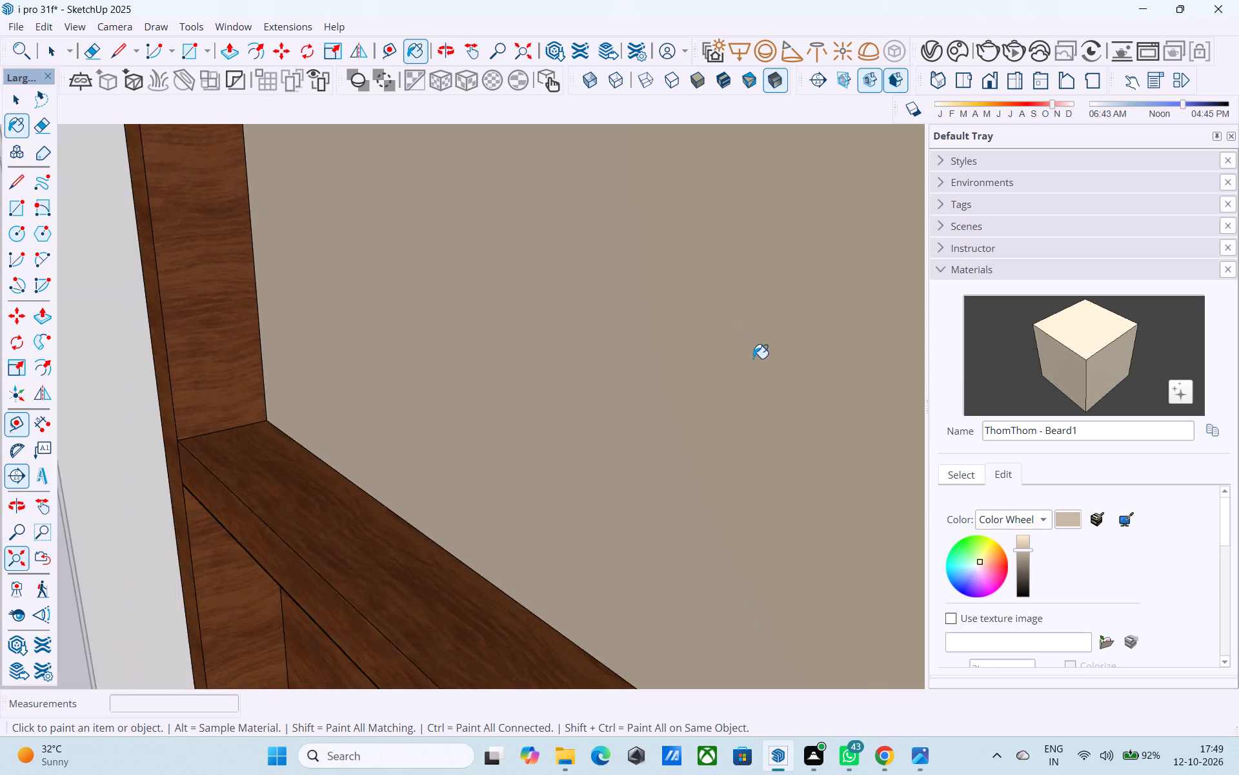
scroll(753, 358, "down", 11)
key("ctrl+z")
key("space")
Paint the interior wall faces above and below the floor strip behind the upper side-window opening with ThomThom - Beard1.
scroll(662, 389, "up", 4)
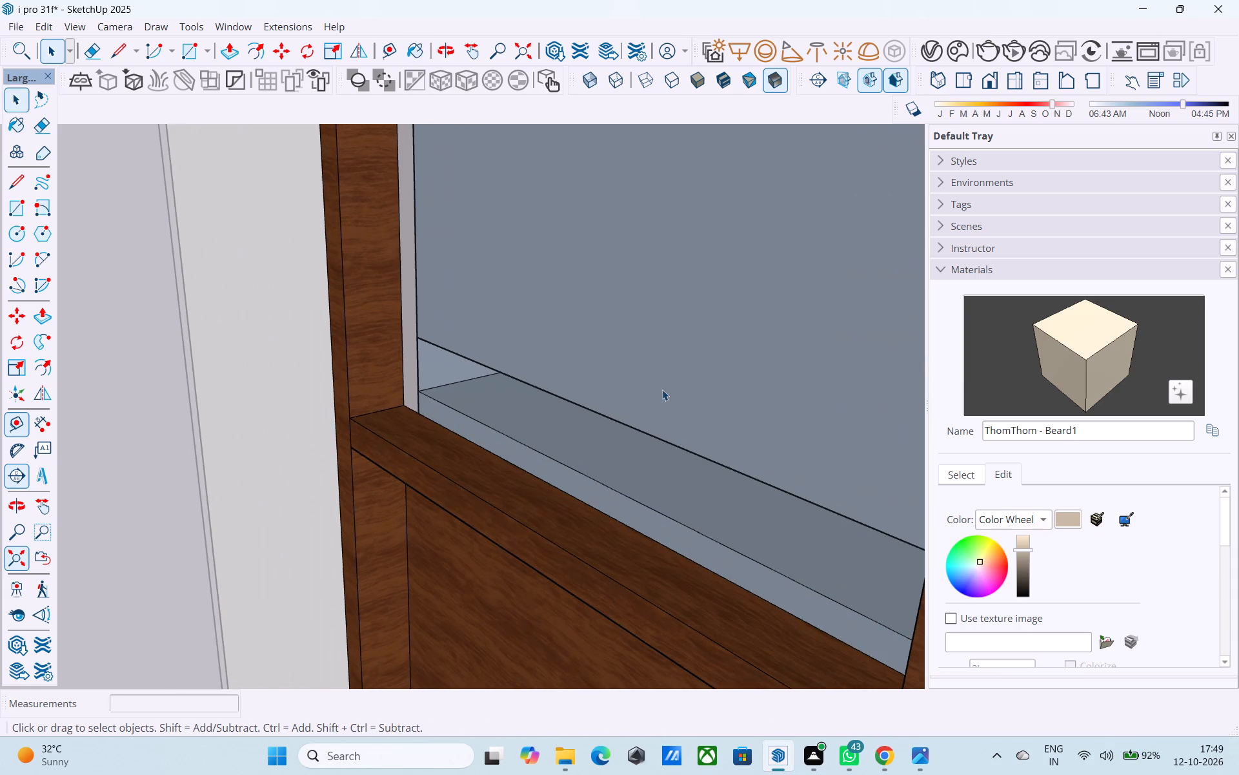
middle_click_drag(716, 413, 752, 455, "shift")
scroll(734, 412, "down", 11)
middle_click_drag(740, 447, 765, 540, "shift")
scroll(765, 540, "up", 20)
scroll(765, 540, "up", 11)
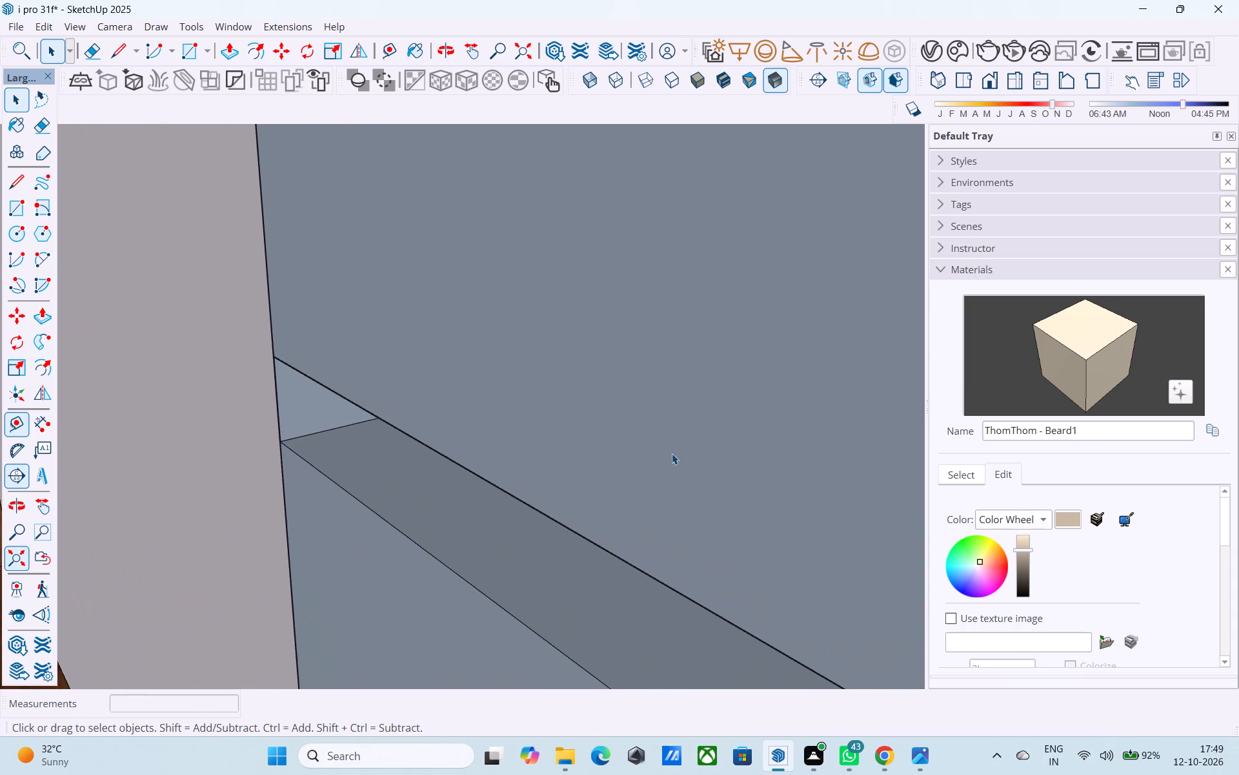
scroll(672, 453, "up", 20)
scroll(672, 453, "up", 17)
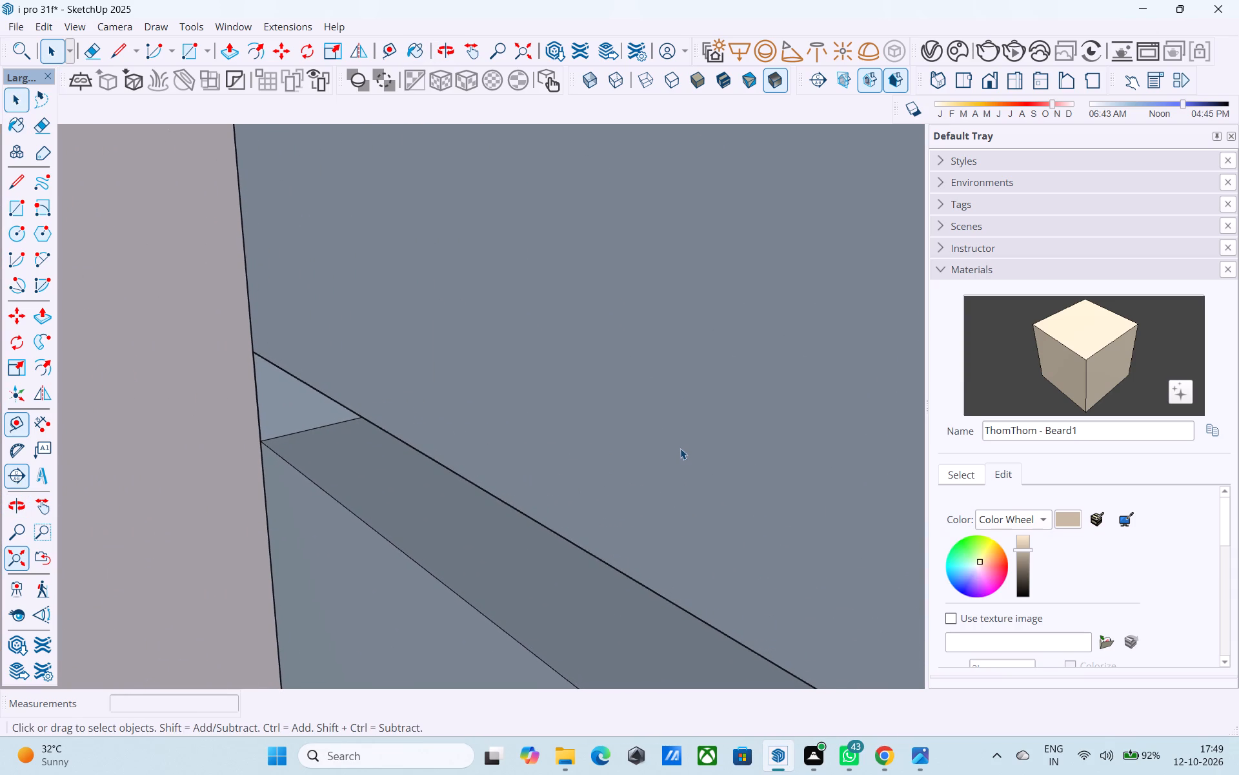
scroll(680, 448, "up", 10)
left_click(1023, 376)
left_click(643, 344)
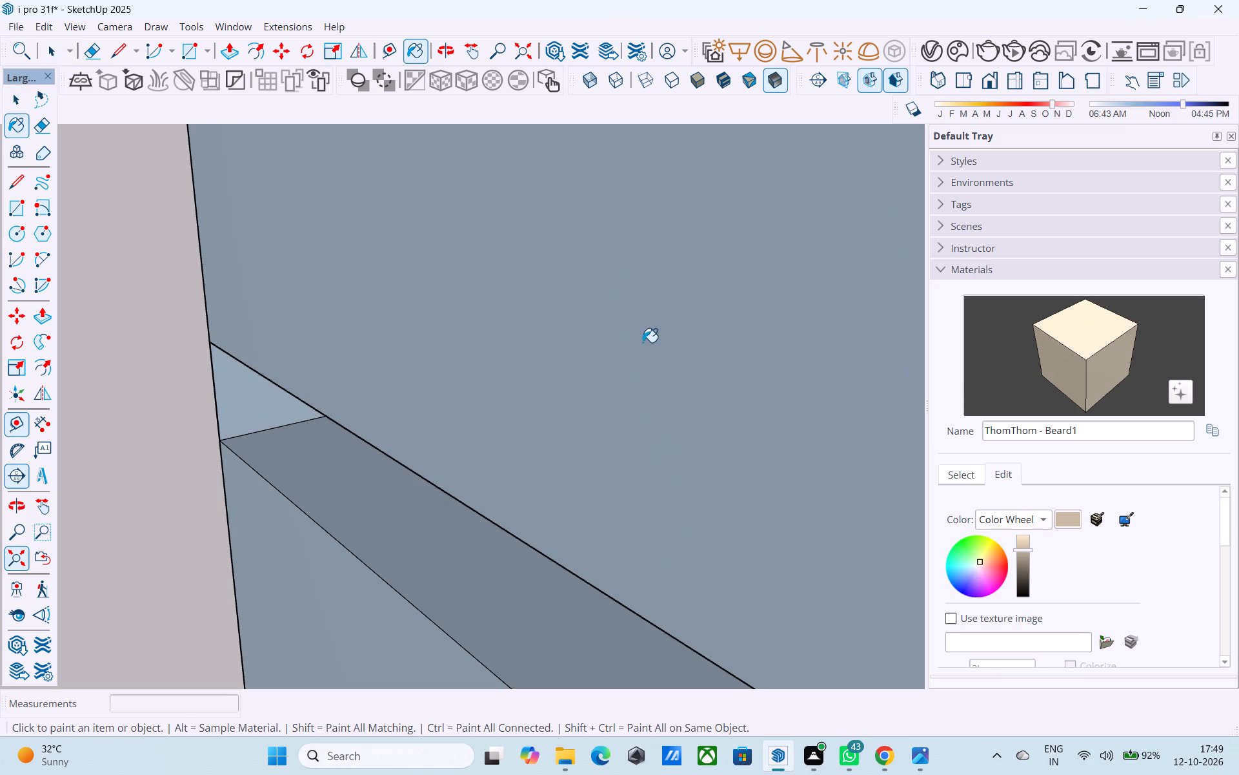
left_click(332, 575)
Examine the repainted interior and white exterior from the side window, staircase, blank side wall and front.
middle_click_drag(347, 551, 619, 377)
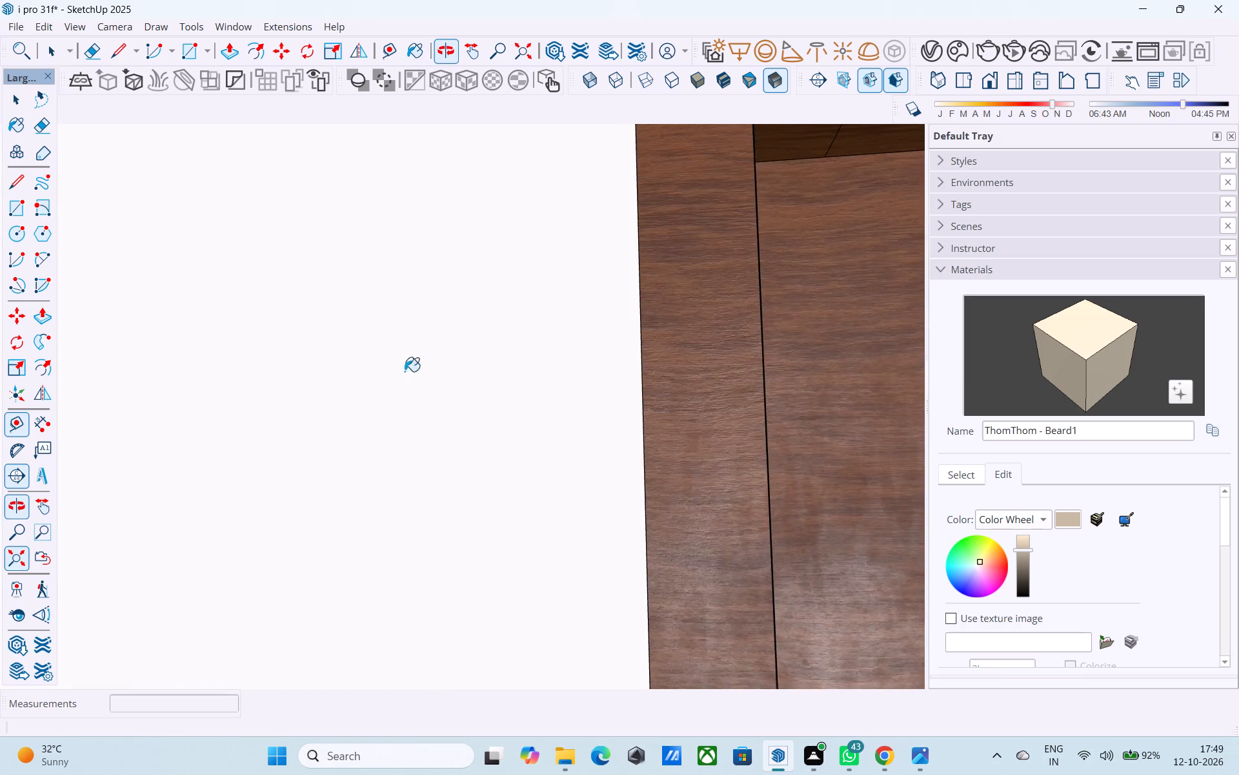
scroll(290, 408, "down", 20)
scroll(290, 408, "down", 10)
middle_click_drag(549, 471, 471, 501)
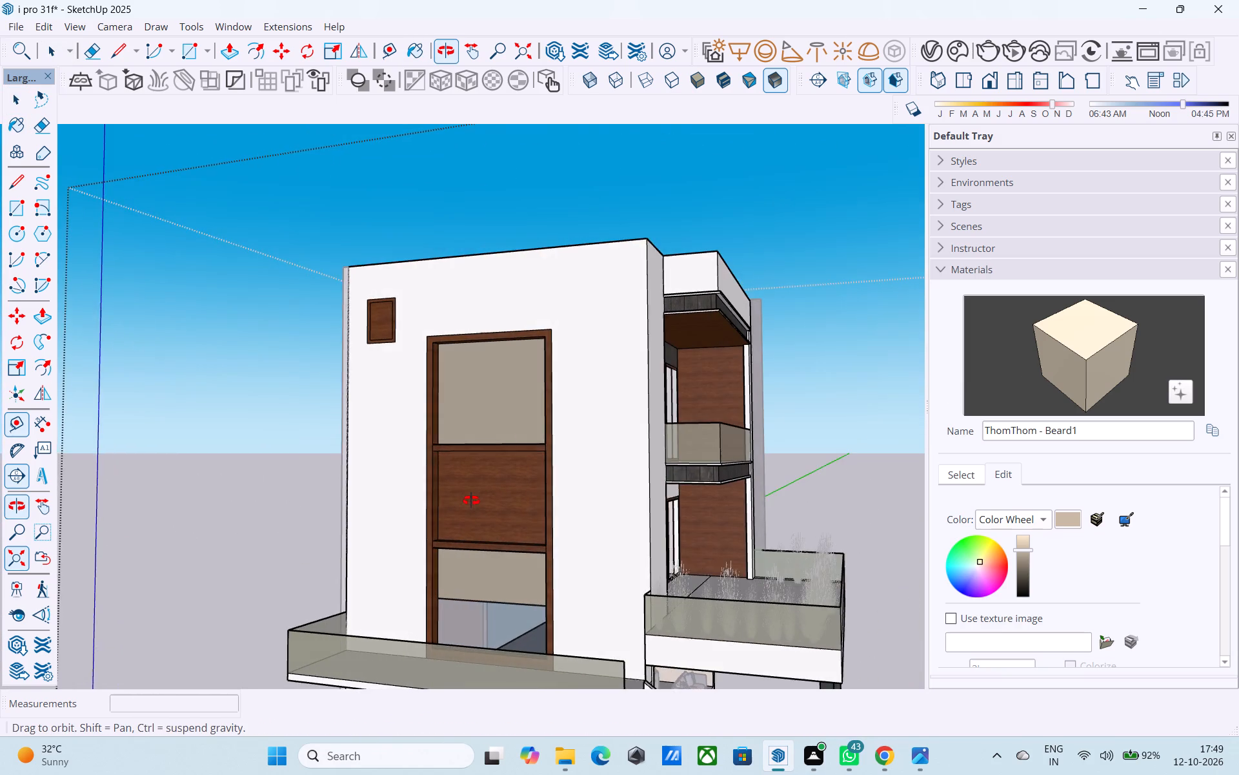
middle_click_drag(471, 501, 356, 516)
middle_click_drag(652, 553, 614, 405, "shift")
middle_click_drag(592, 507, 738, 540, "shift")
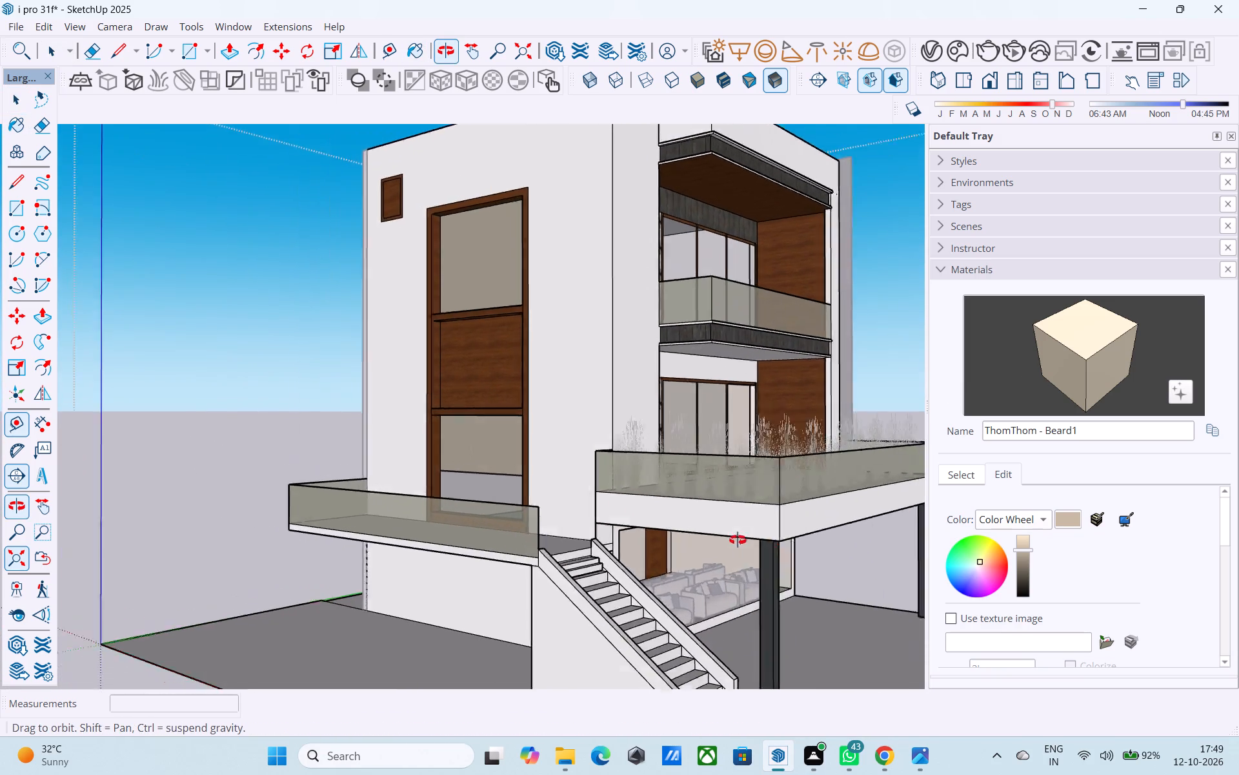
middle_click_drag(738, 540, 861, 576, "shift")
middle_click_drag(695, 545, 1033, 605)
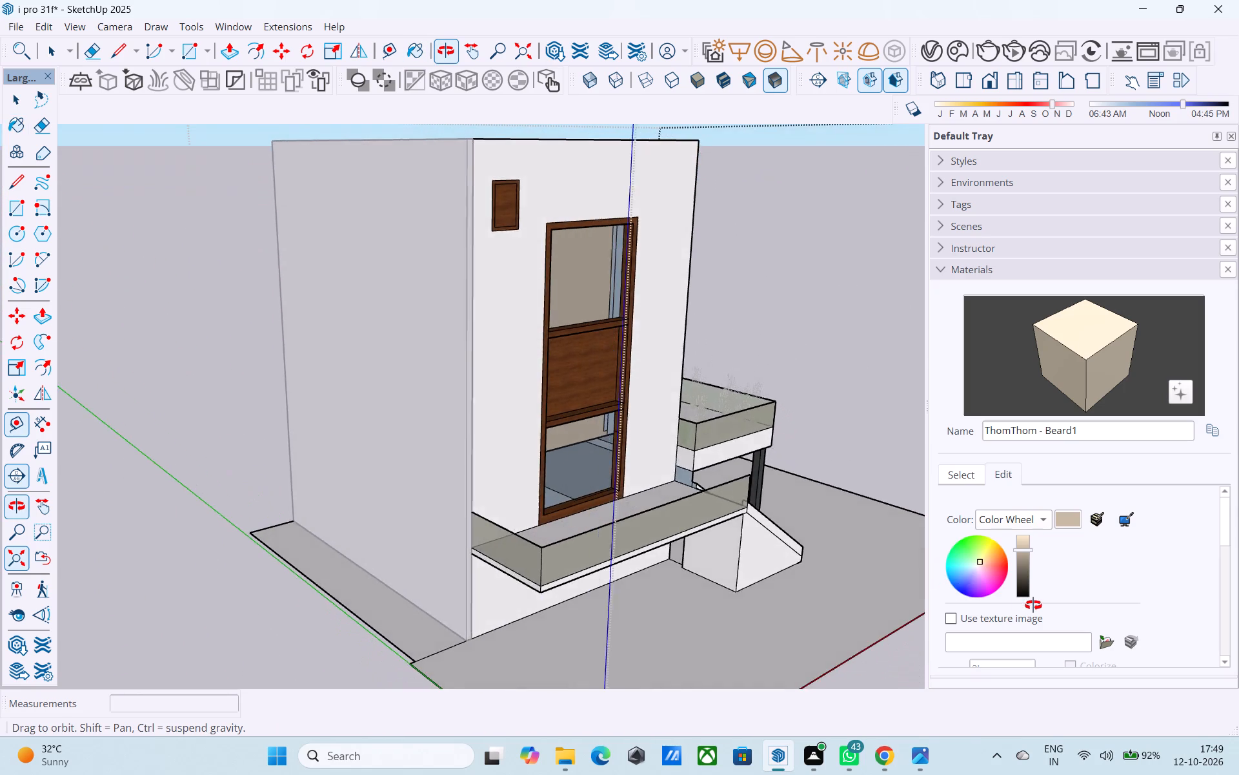
middle_click_drag(1033, 605, 1074, 552)
middle_click_drag(614, 465, 496, 484)
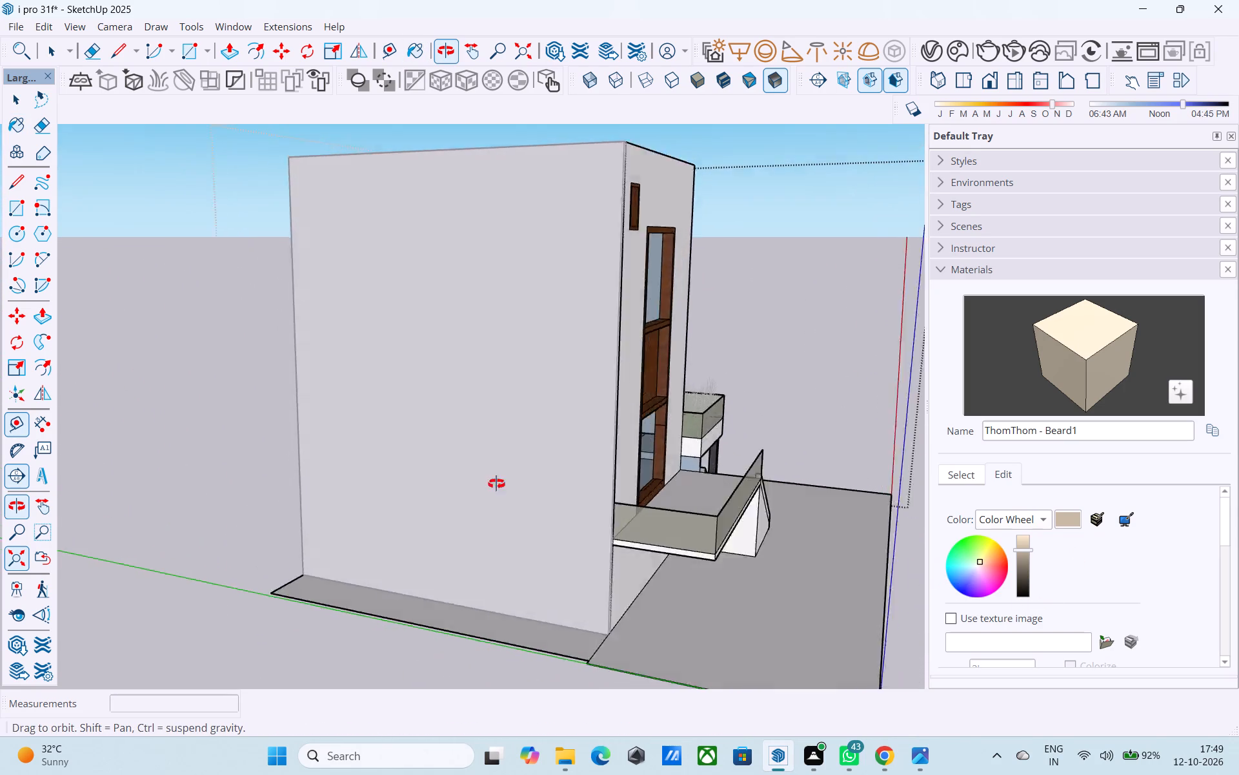
middle_click_drag(496, 484, 0, 486)
middle_click_drag(339, 436, 267, 451)
Save the model and close the house wall group to return to the whole-house view.
key("ctrl+s")
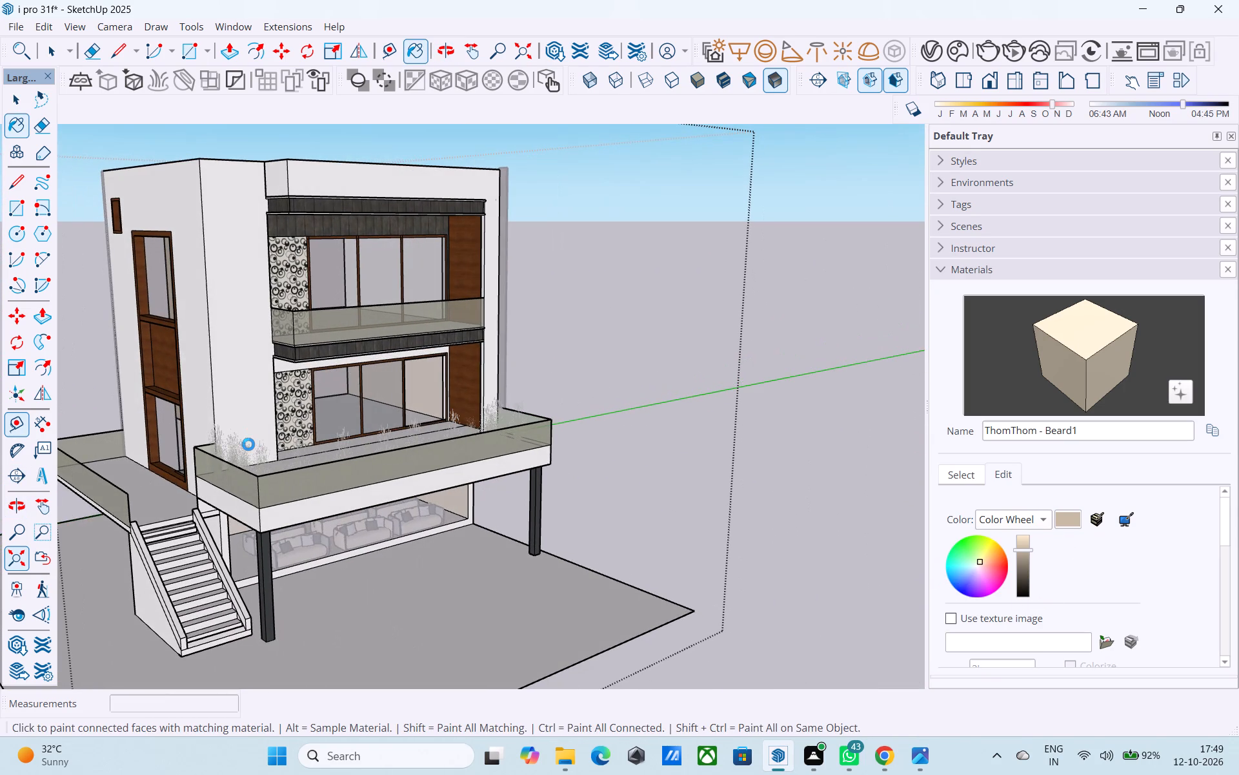
key("space")
left_click(791, 362)
scroll(792, 362, "down", 5)
middle_click_drag(747, 388, 630, 407)
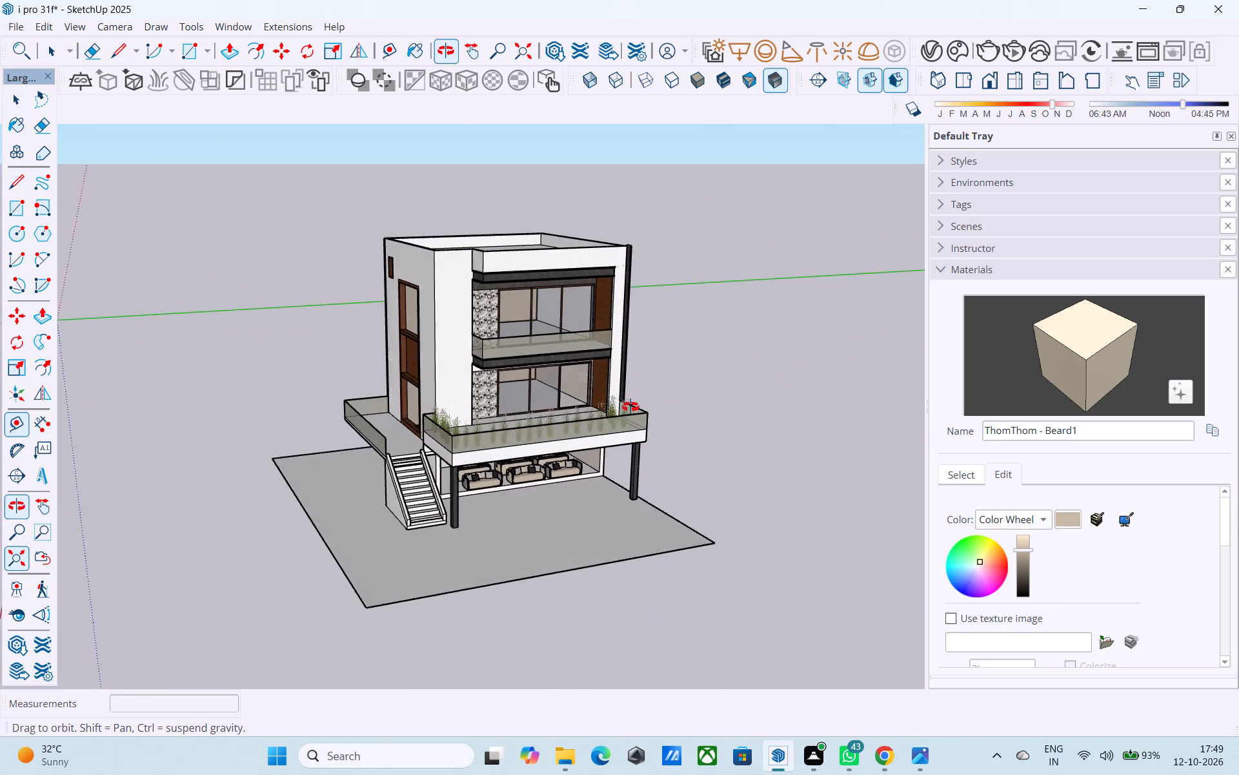
Save the model.
middle_click_drag(630, 407, 627, 404)
key("ctrl+s")
Examine the house's front balconies, planted terrace, ground-floor lounge and staircase side from low and high viewpoints.
middle_click_drag(509, 455, 503, 385)
scroll(503, 385, "up", 6)
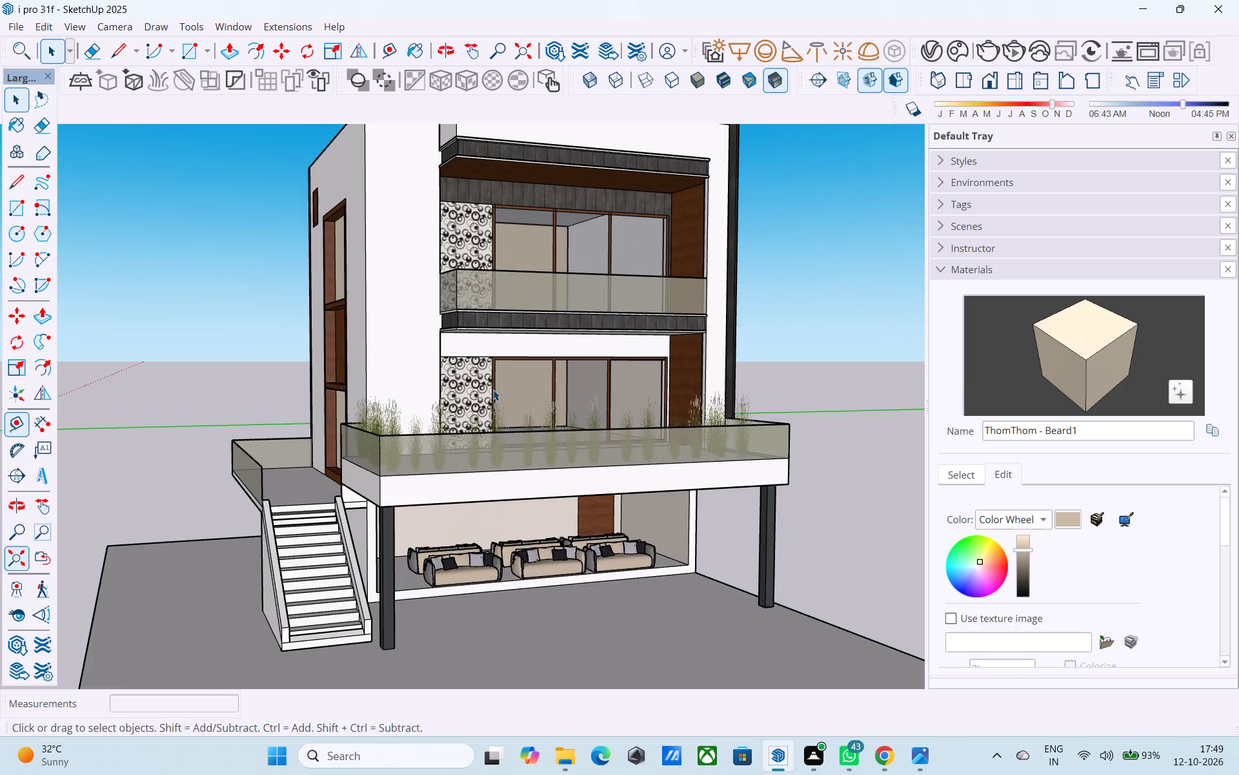
middle_click_drag(474, 402, 456, 349)
scroll(514, 421, "up", 1)
middle_click_drag(514, 423, 539, 404)
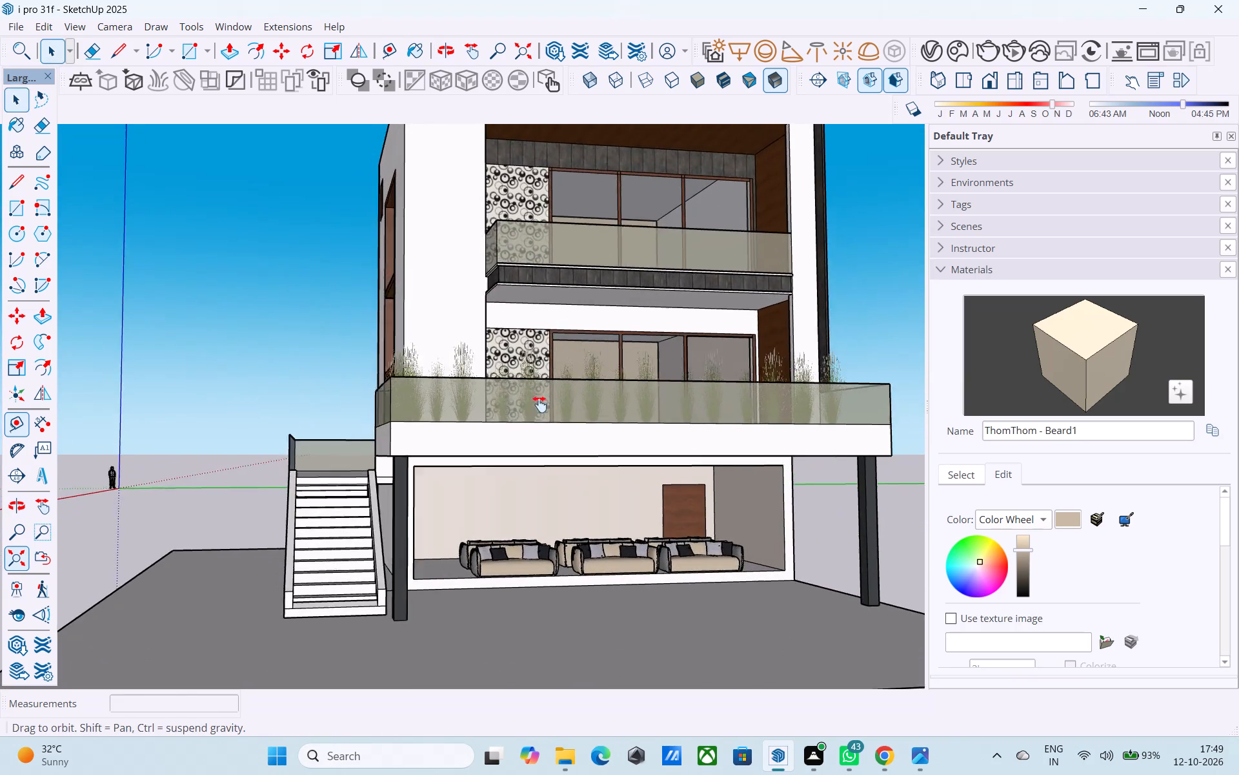
middle_click_drag(539, 404, 417, 453)
scroll(550, 514, "down", 3)
middle_click_drag(550, 514, 876, 583)
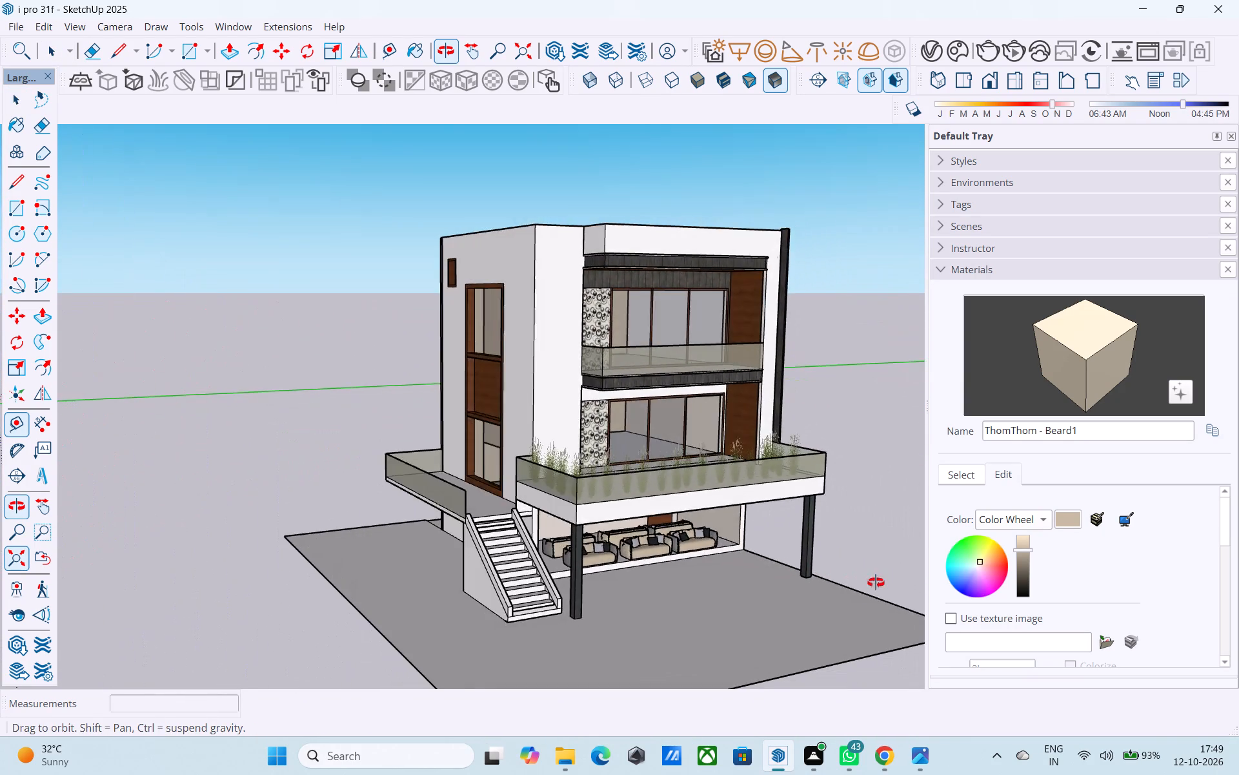
middle_click_drag(876, 583, 732, 519)
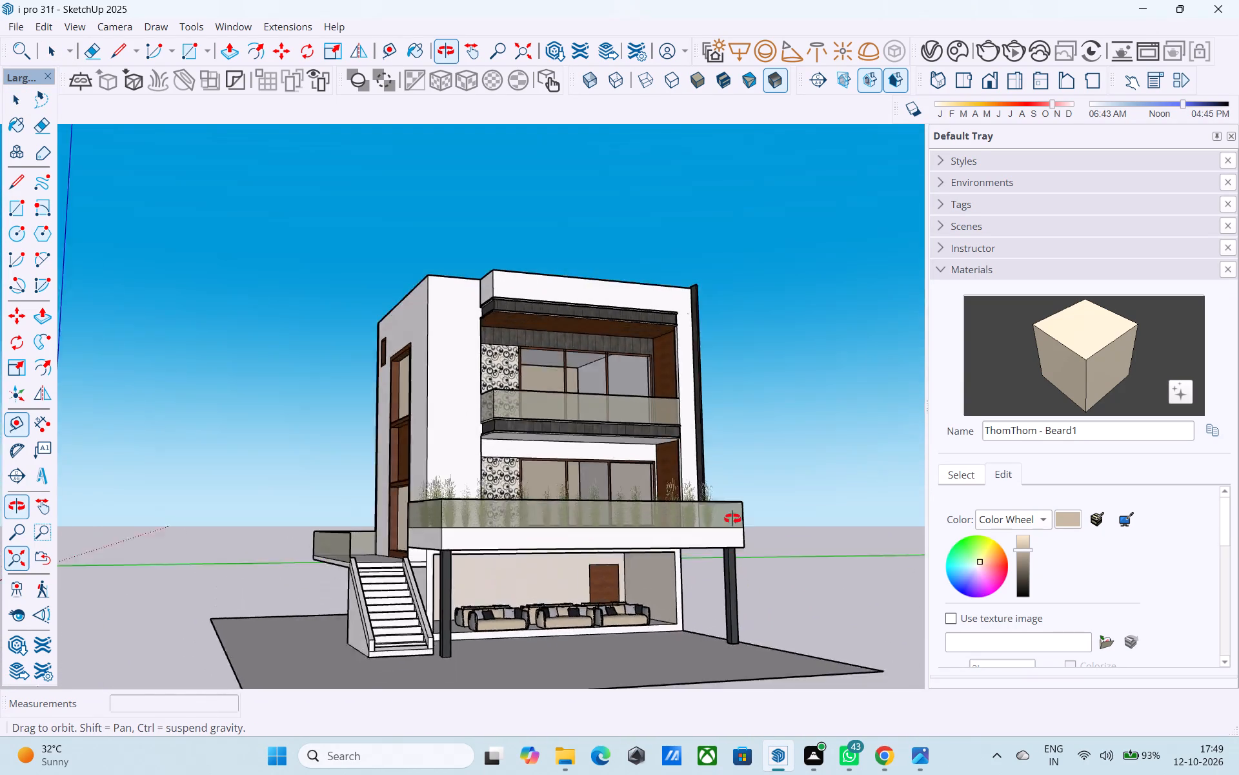
middle_click_drag(732, 519, 741, 444)
scroll(741, 444, "up", 1)
scroll(711, 438, "down", 3)
middle_click_drag(634, 459, 617, 648)
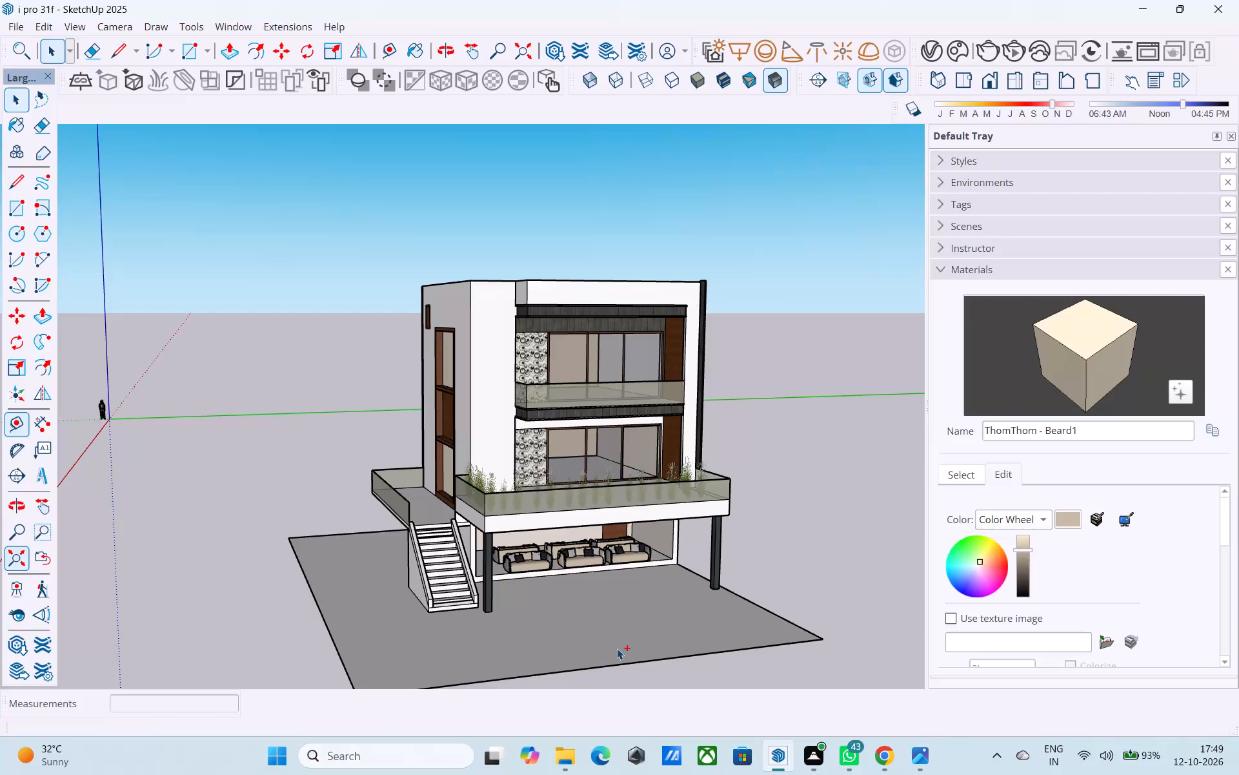
Save the model again.
key("ctrl+s")
Open the house group and offset the outline of the ground slab face inward by 6".
scroll(617, 641, "up", 3)
scroll(623, 565, "down", 5)
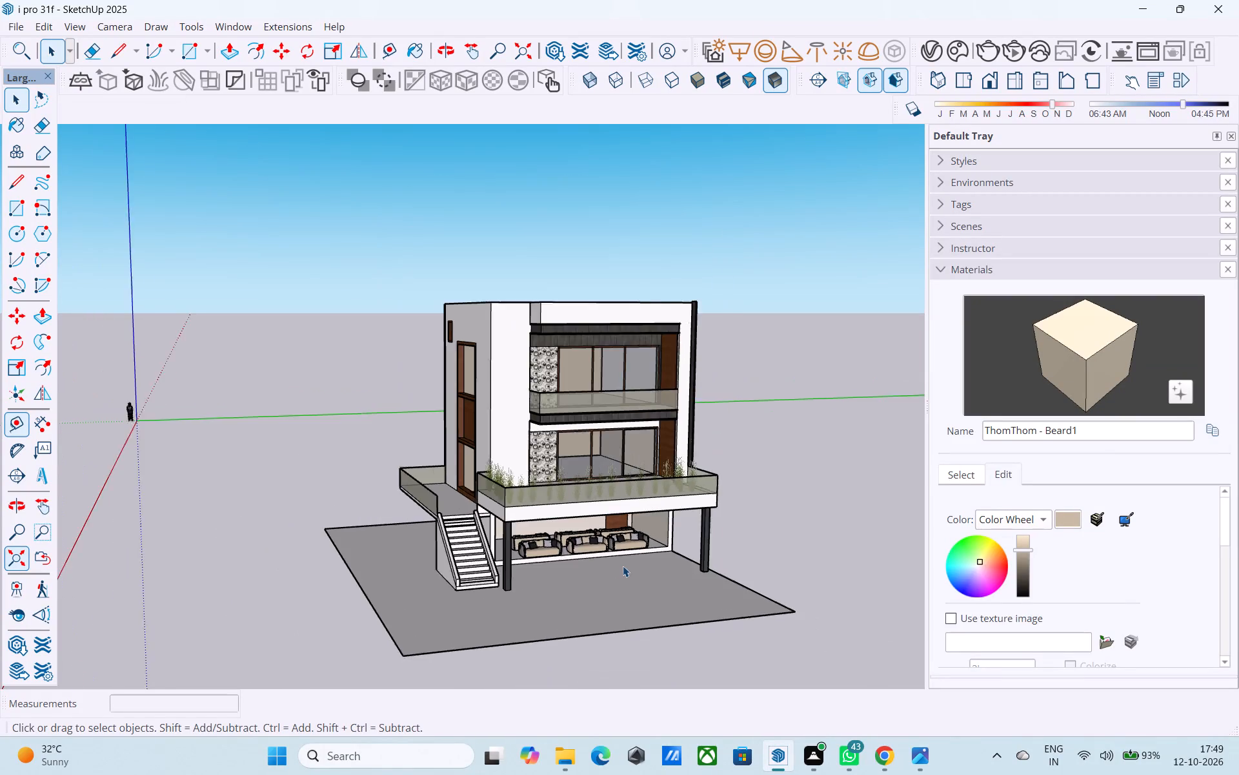
middle_click_drag(468, 553, 418, 623)
scroll(415, 509, "up", 5)
scroll(415, 502, "down", 5)
middle_click_drag(415, 522, 423, 573)
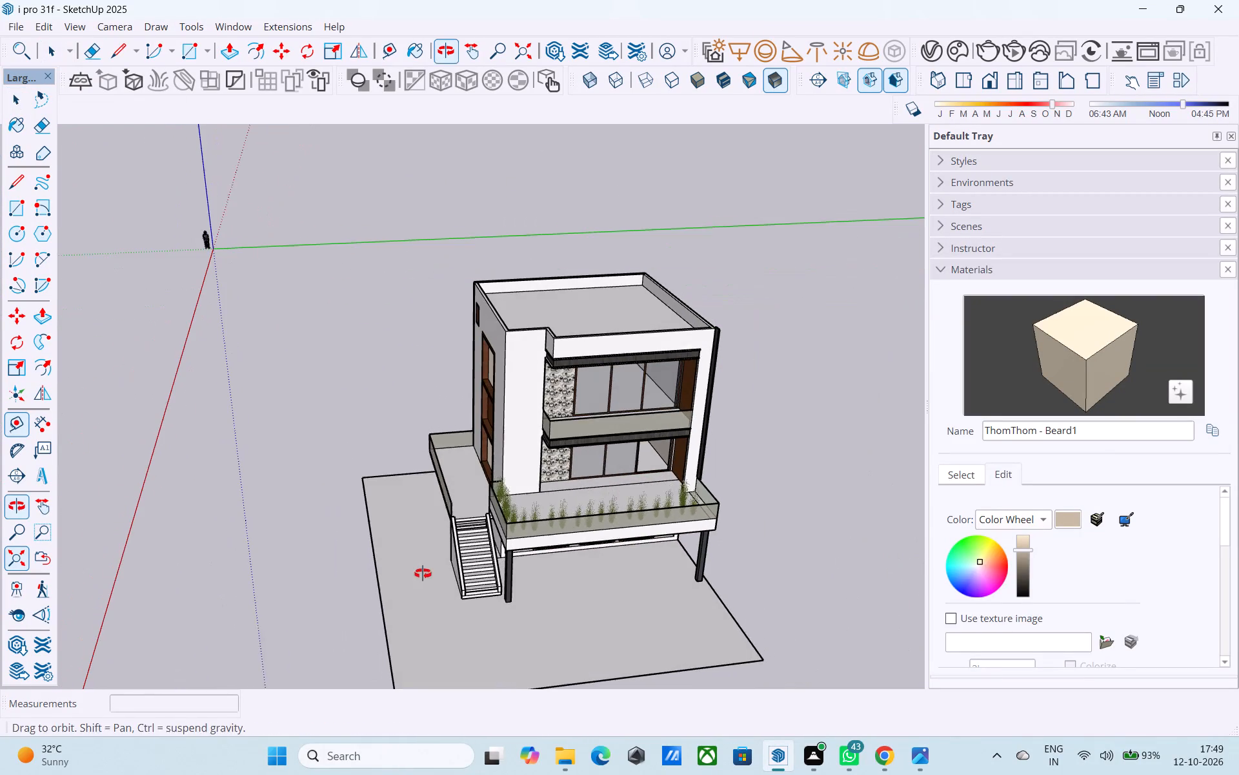
middle_click_drag(423, 573, 423, 574)
left_click(416, 578)
triple_click(416, 578)
left_click(416, 579)
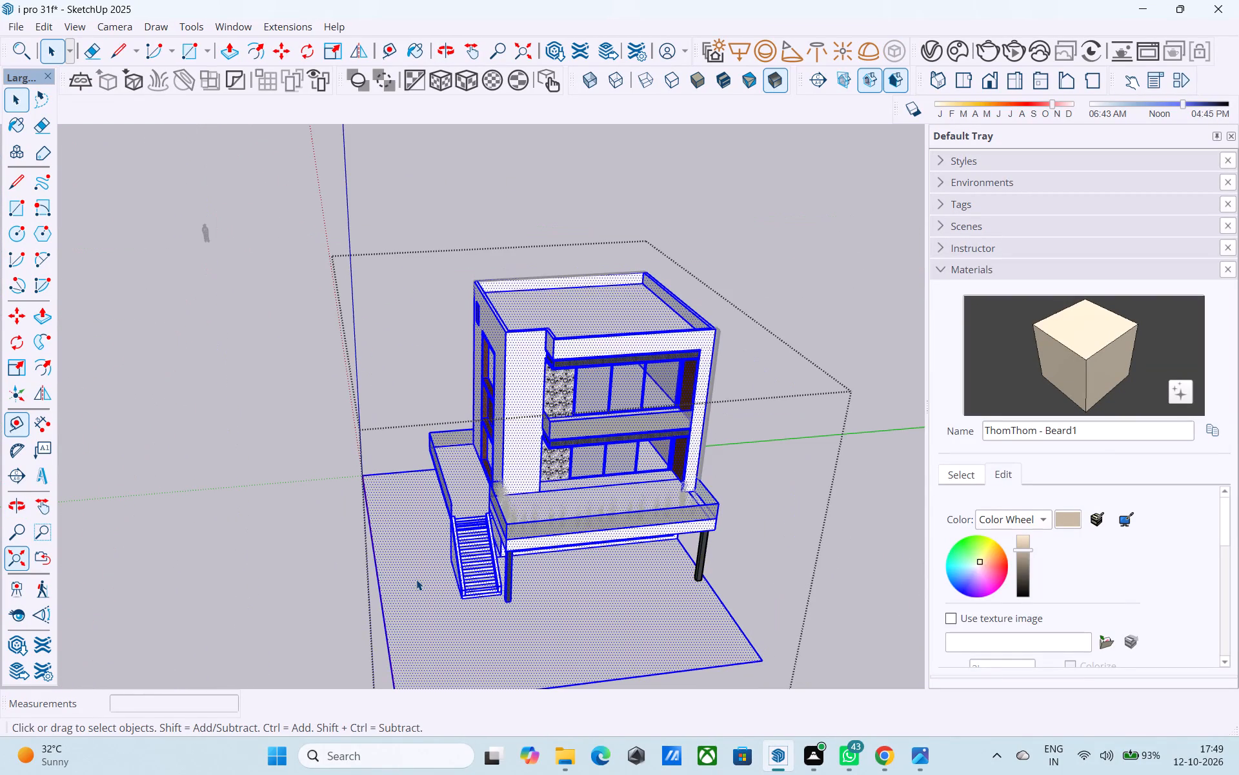
key("f")
left_click(427, 610)
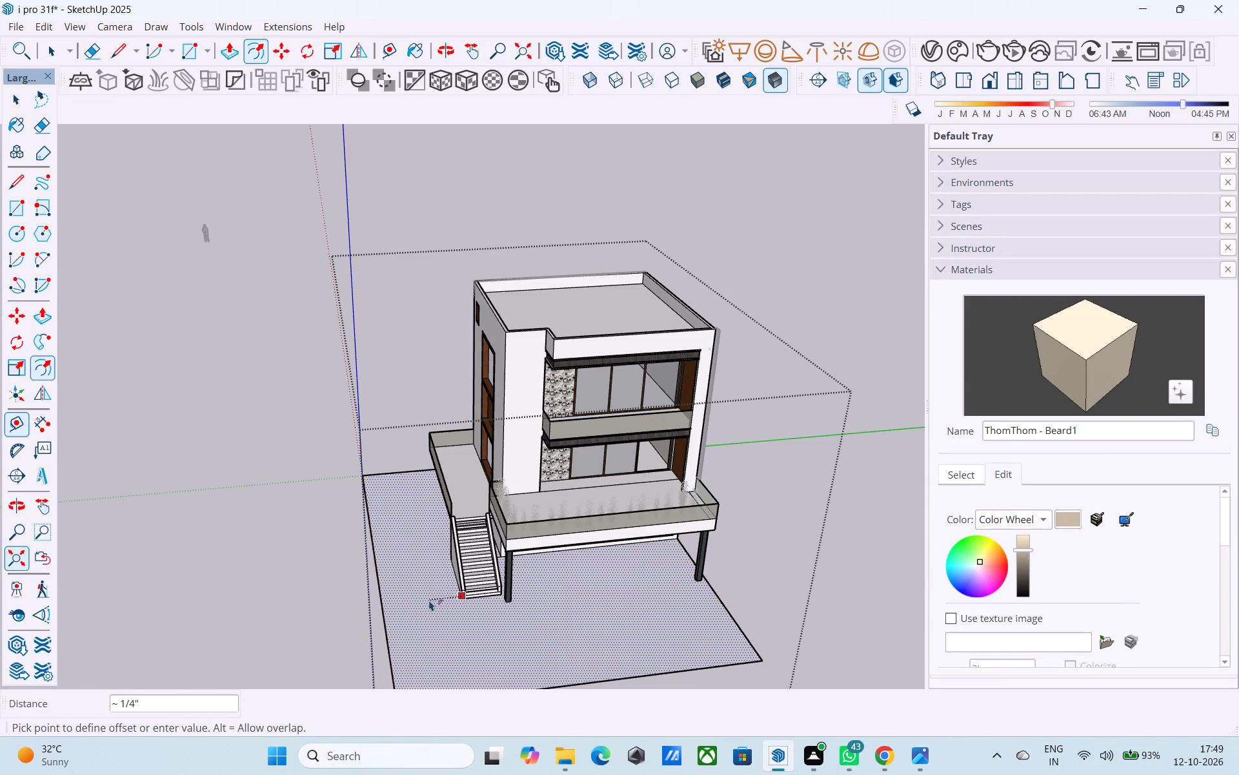
type("6\"")
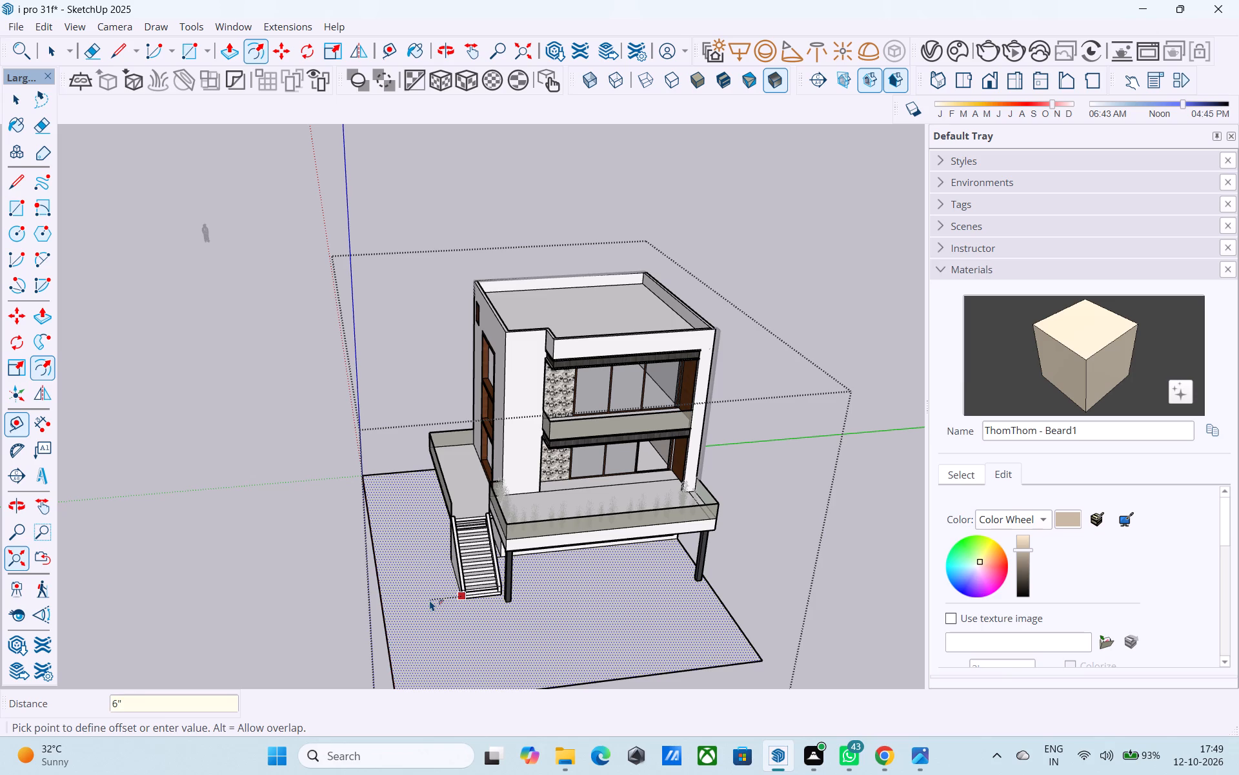
key("Return")
Extrude the narrow border strip around the ground slab up 3' to form a compound wall.
scroll(432, 601, "down", 3)
middle_click_drag(432, 604, 564, 485)
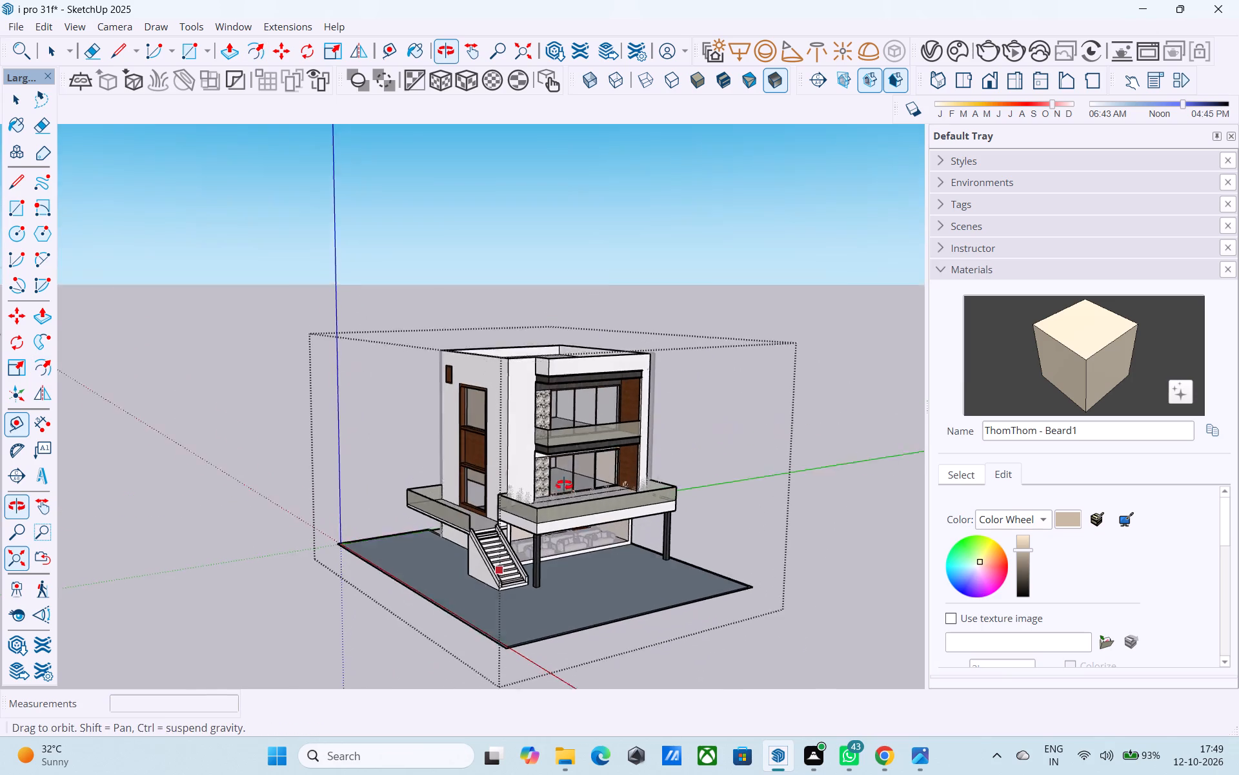
middle_click_drag(564, 485, 563, 479)
key("space")
middle_click_drag(570, 546, 549, 309)
middle_click_drag(581, 492, 567, 361, "shift")
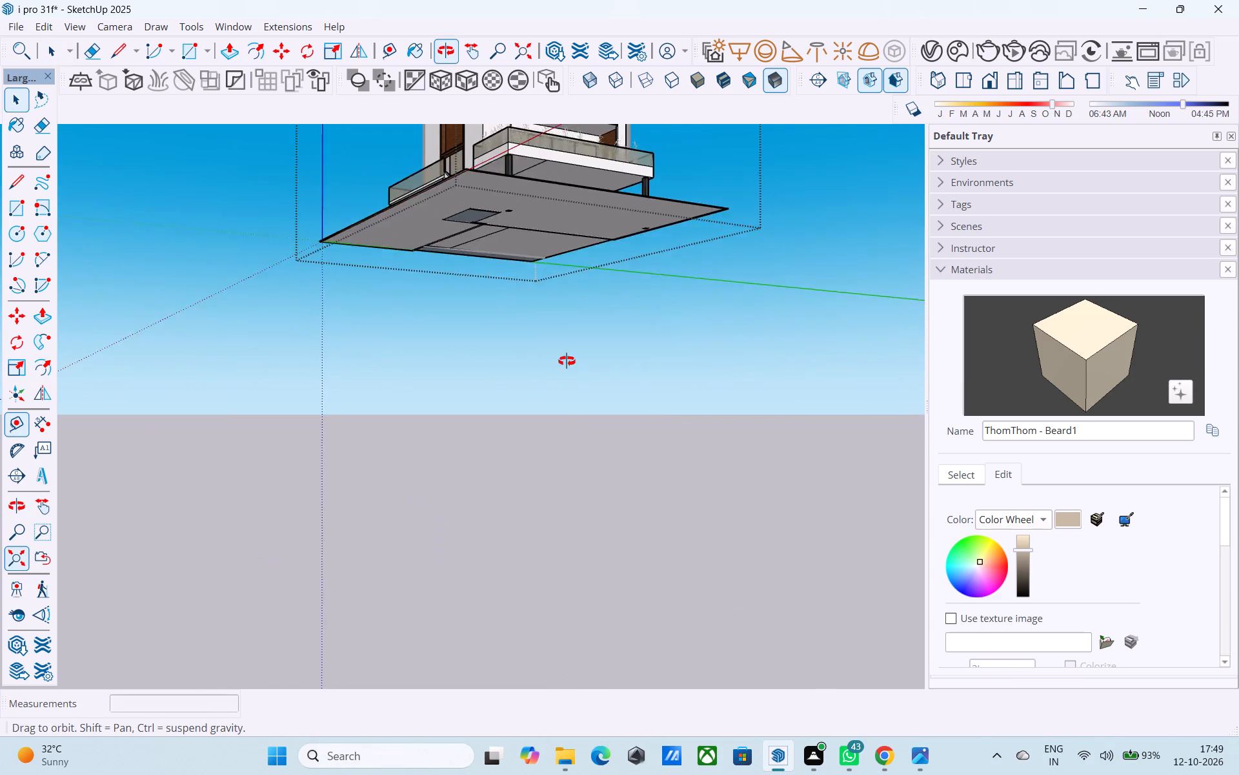
middle_click_drag(567, 361, 505, 683, "shift")
scroll(470, 466, "up", 3)
left_click(470, 457)
scroll(470, 457, "up", 1)
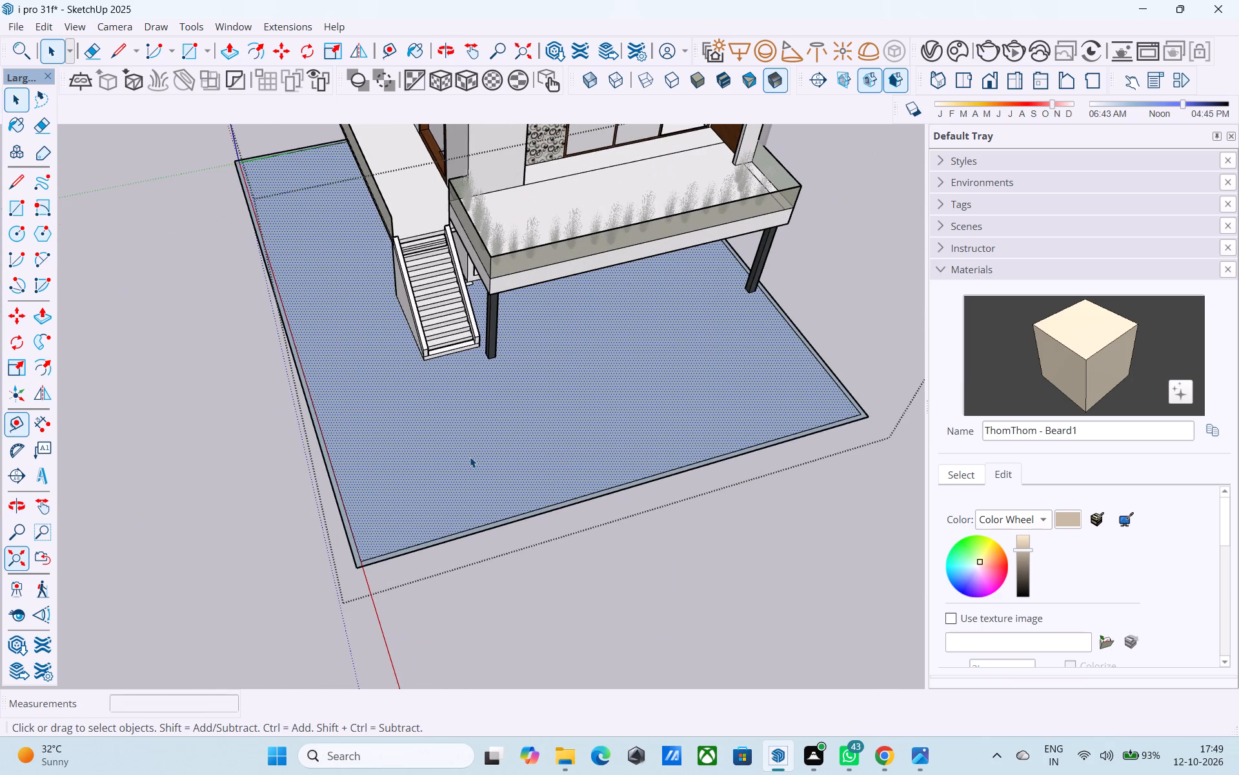
scroll(488, 484, "up", 7)
left_click(535, 550)
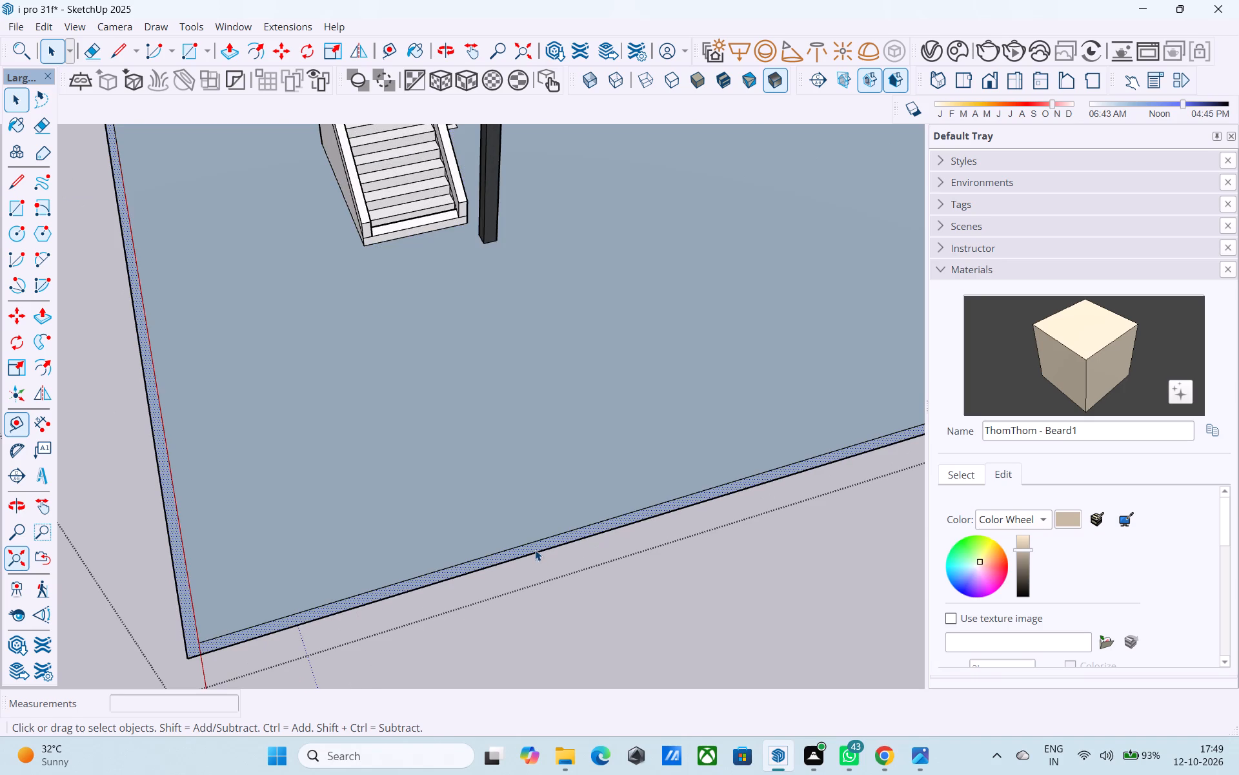
key("p")
left_click(535, 550)
key("6")
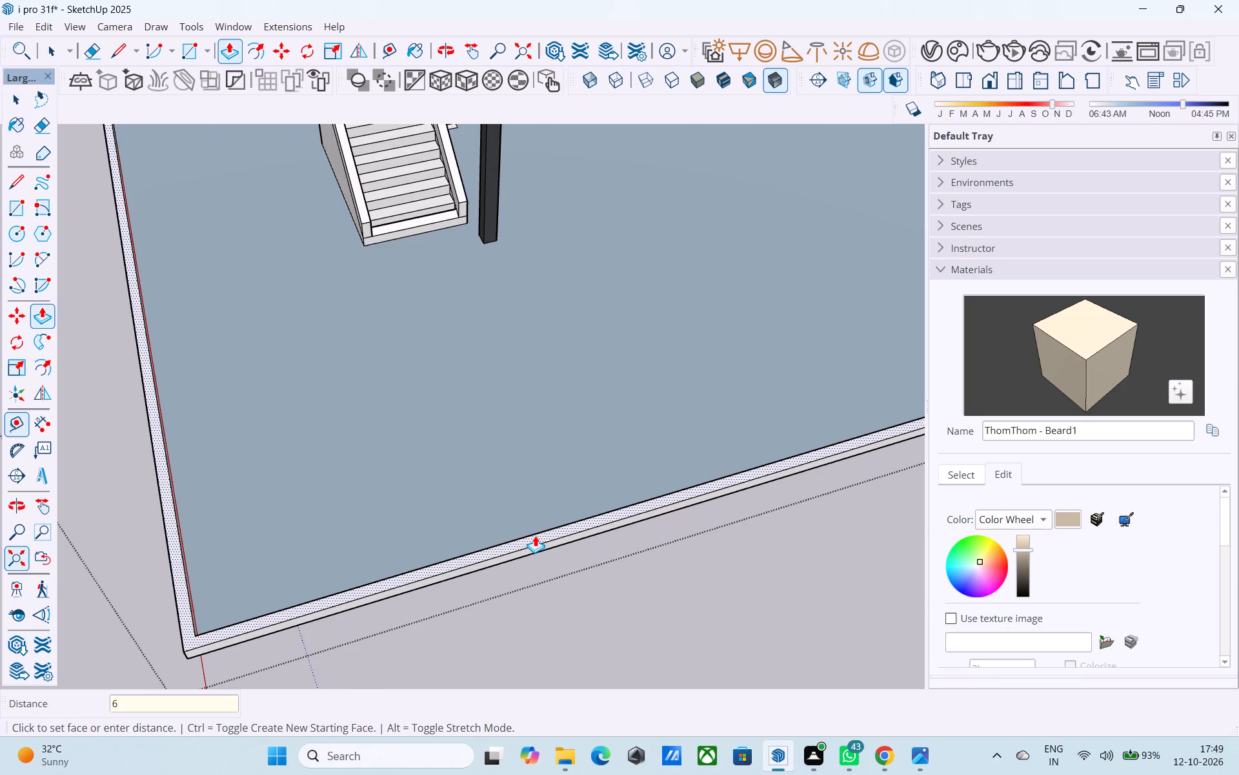
key("BackSpace")
key("BackSpace")
type("3'")
key("Return")
key("space")
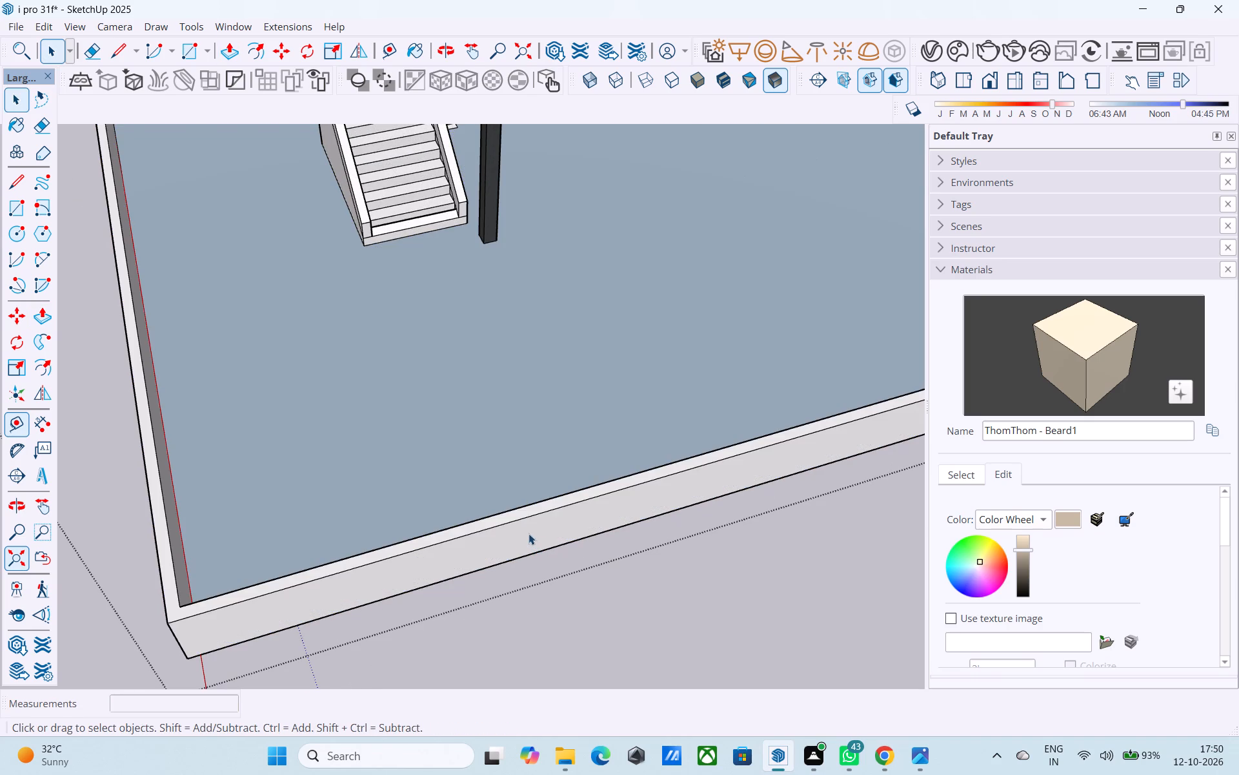
Reverse the ground face enclosed by the compound wall and close the house group.
left_click(412, 455)
right_click(412, 454)
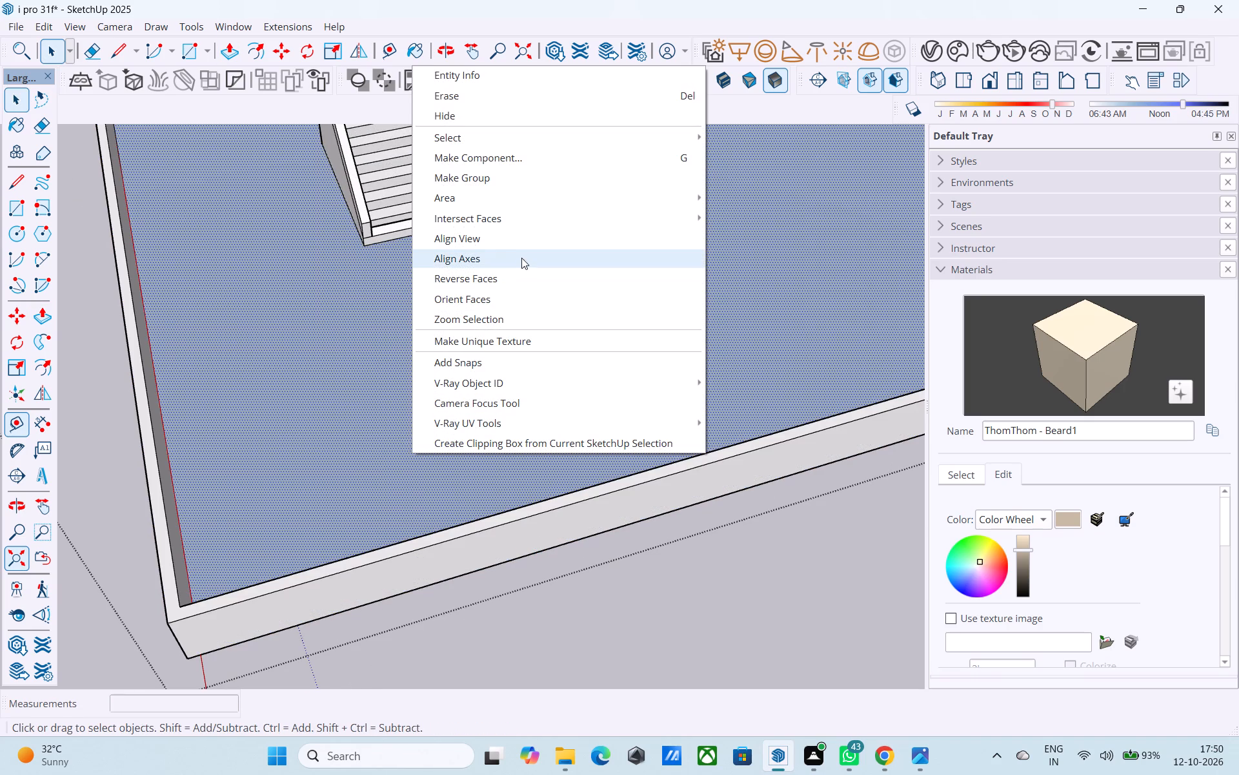
left_click(486, 274)
middle_click_drag(407, 417, 481, 273)
scroll(472, 280, "down", 9)
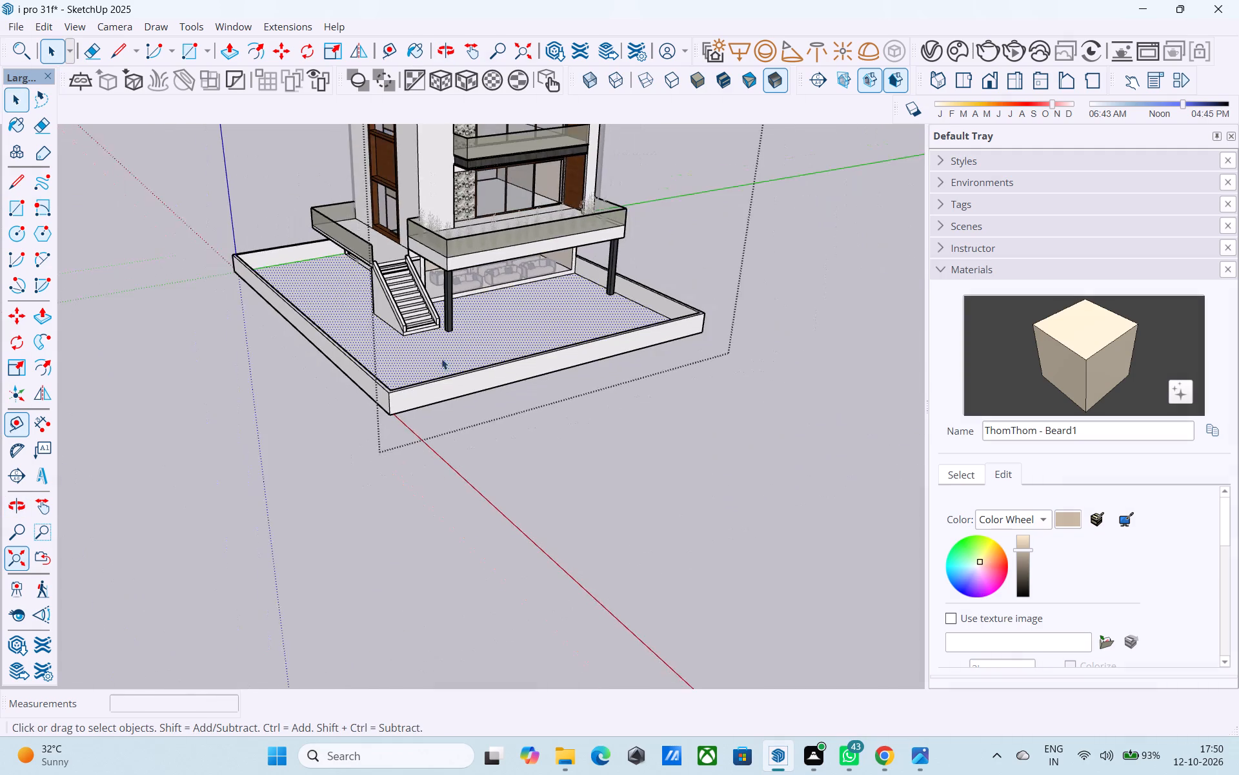
left_click(563, 435)
Draw a 6" line across the top of the front compound wall at its inner corner on the staircase side.
middle_click_drag(529, 398, 447, 352)
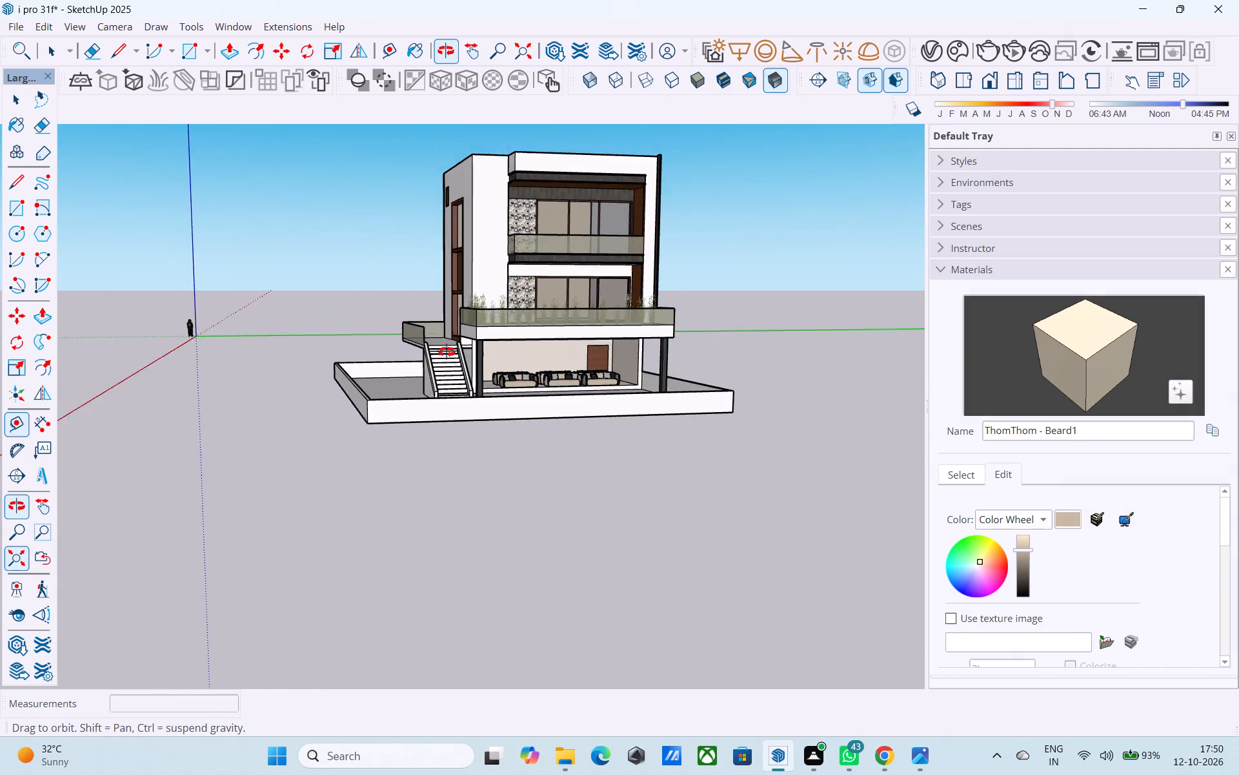
middle_click_drag(447, 352, 448, 352)
scroll(447, 352, "up", 5)
scroll(450, 355, "down", 5)
middle_click_drag(470, 383, 427, 435)
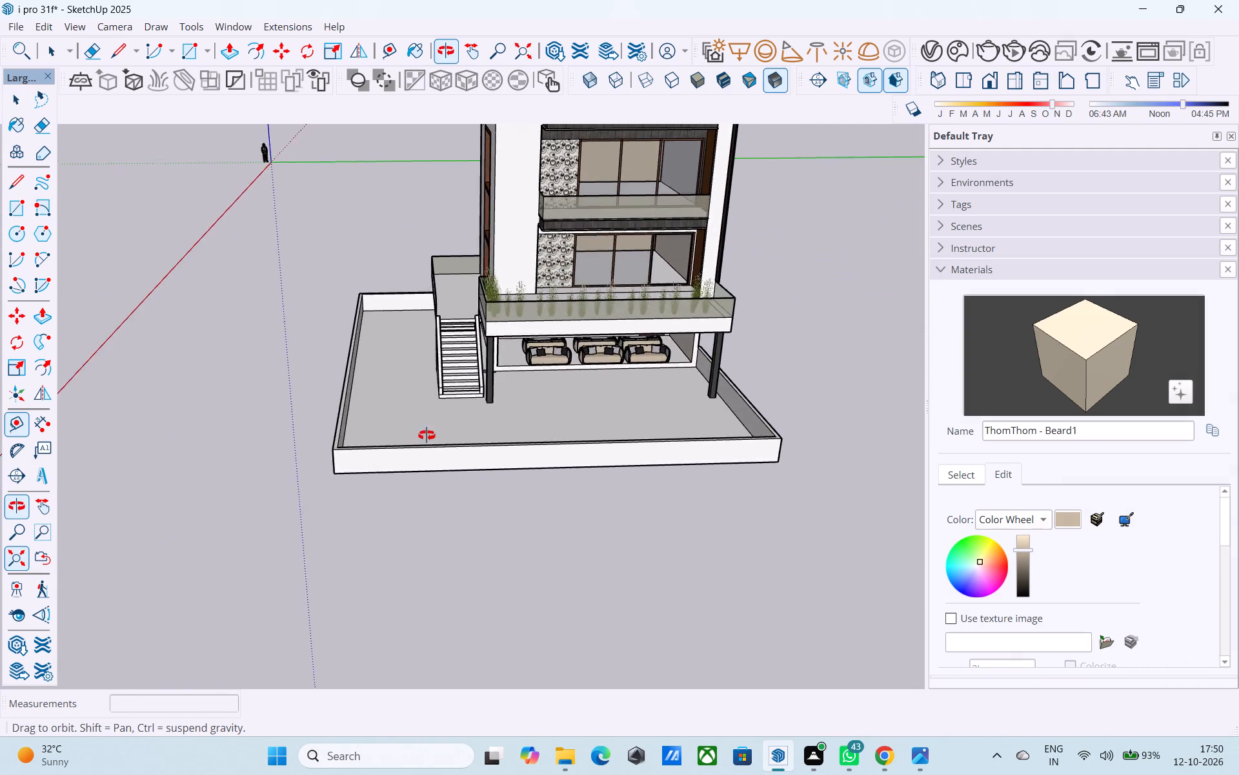
middle_click_drag(427, 435, 438, 497)
scroll(434, 499, "up", 5)
middle_click_drag(394, 502, 383, 659)
middle_click_drag(337, 622, 359, 424)
scroll(354, 437, "up", 3)
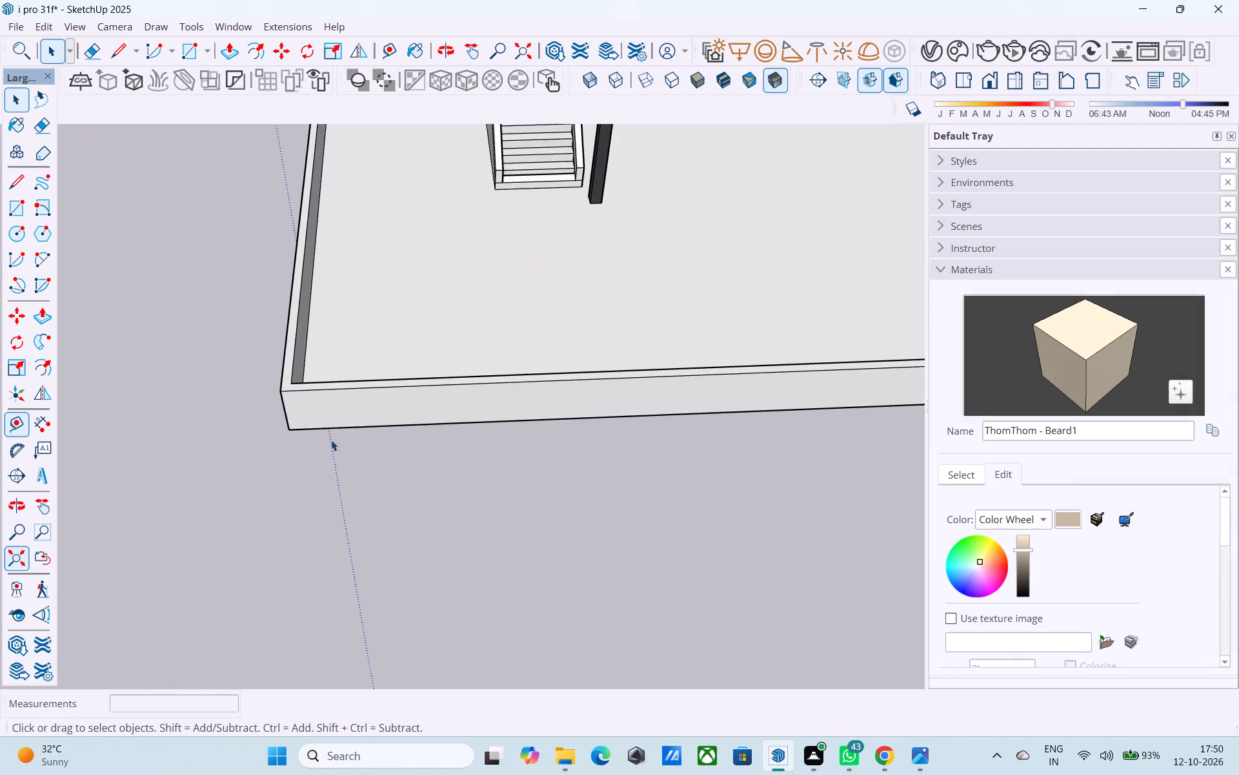
scroll(292, 382, "up", 4)
key("l")
left_click(295, 383)
left_click(292, 396)
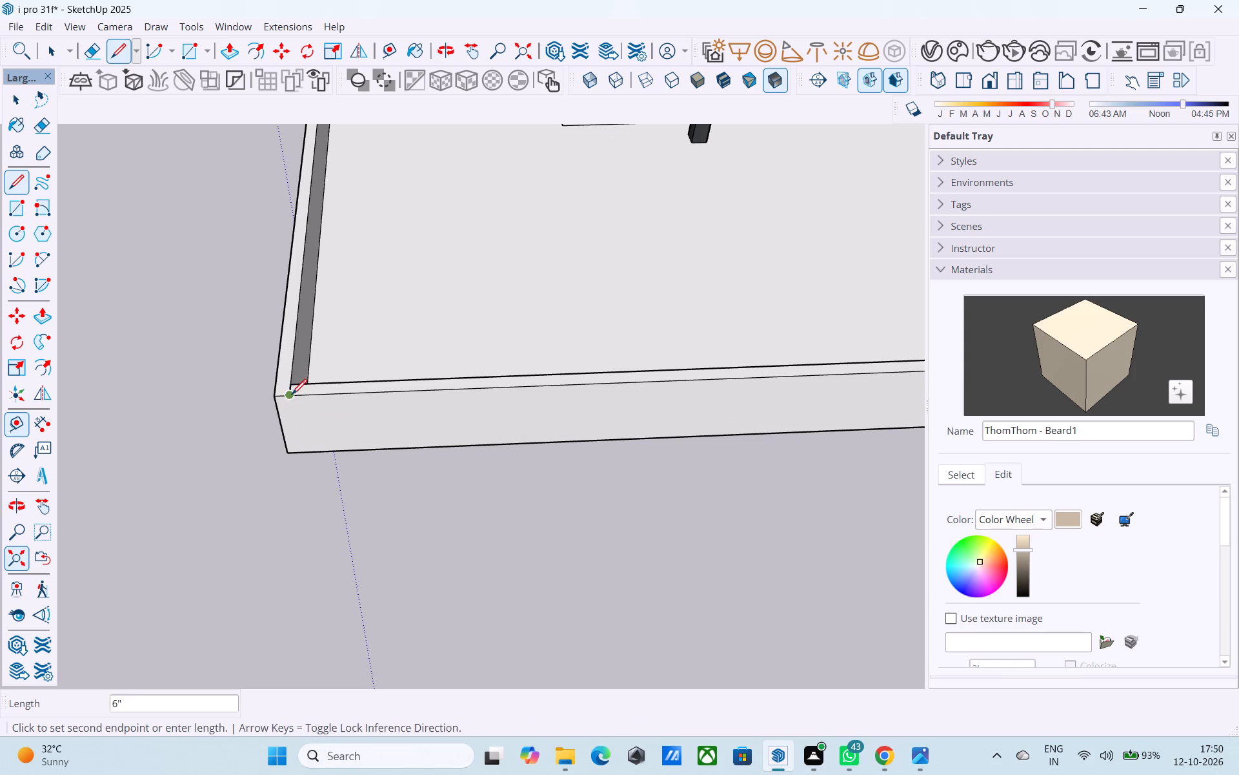
key("space")
Copy the short corner line 10' along the top of the front compound wall.
left_click(290, 389)
type("M")
key("space")
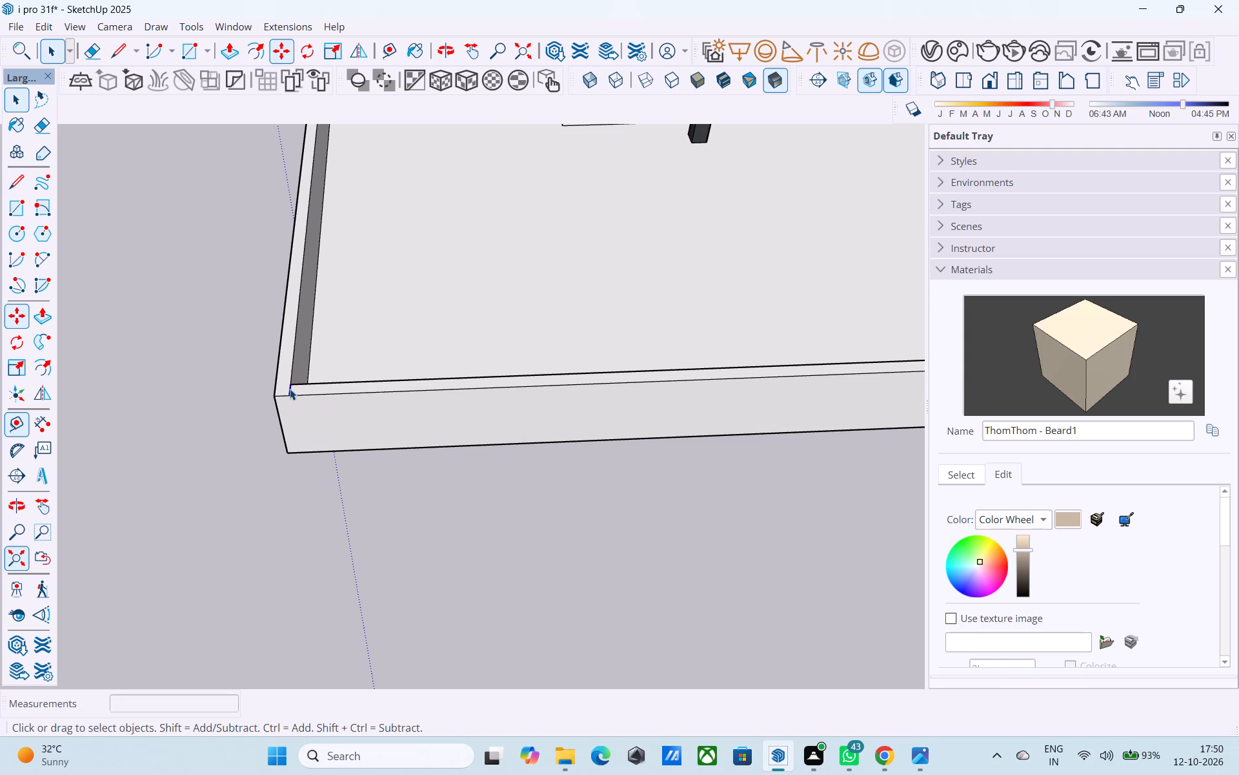
key("m")
scroll(289, 389, "up", 4)
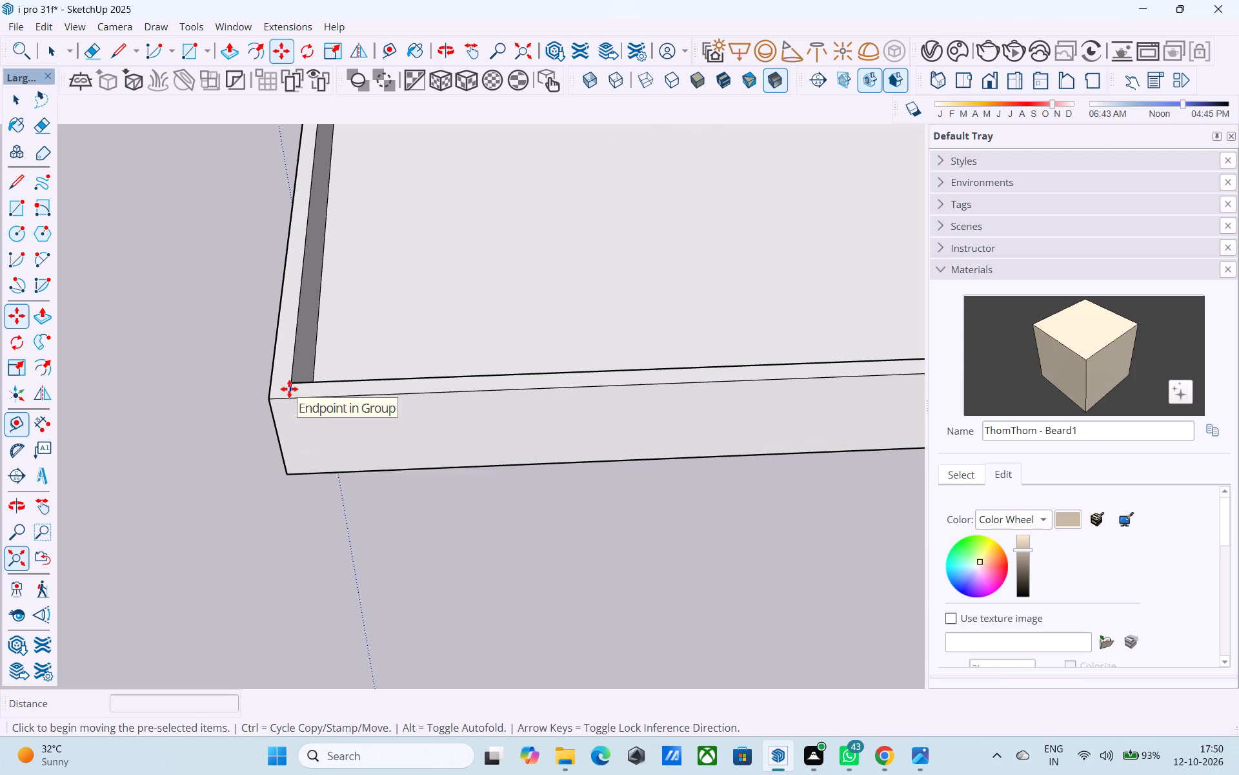
left_click(289, 389)
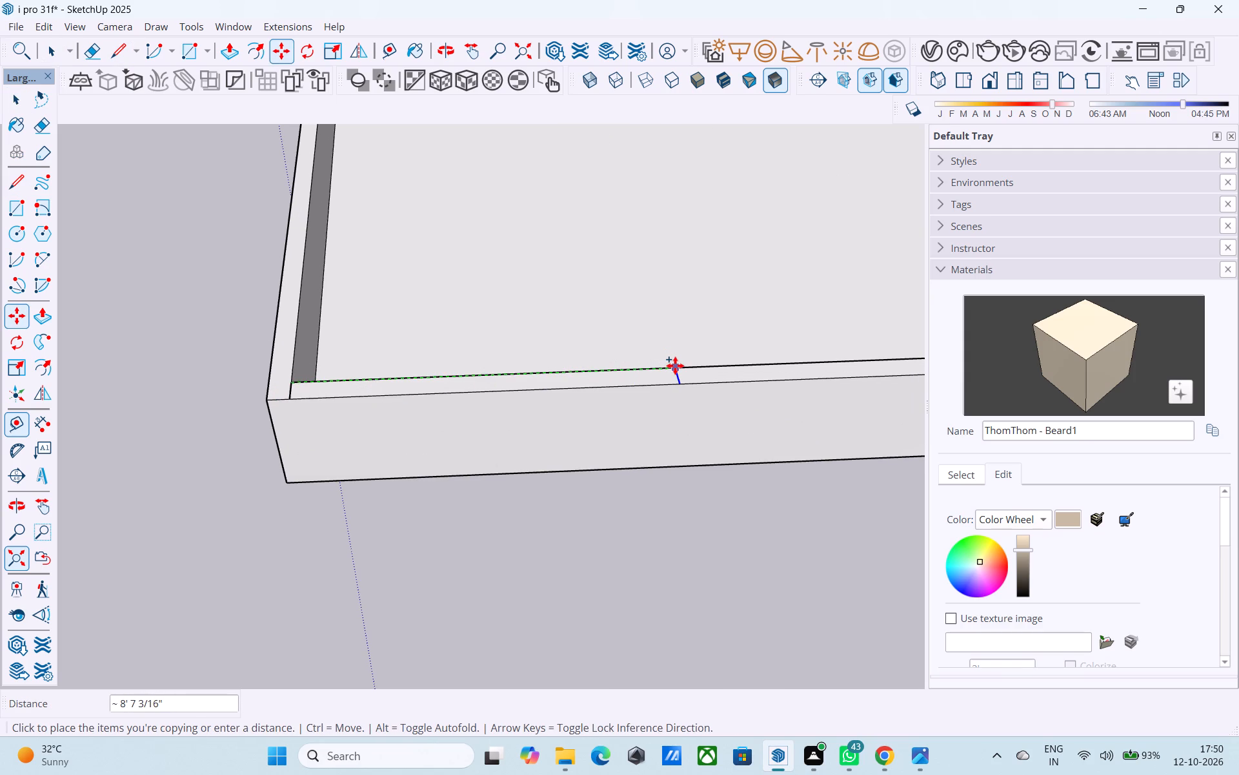
type("10'")
key("Return")
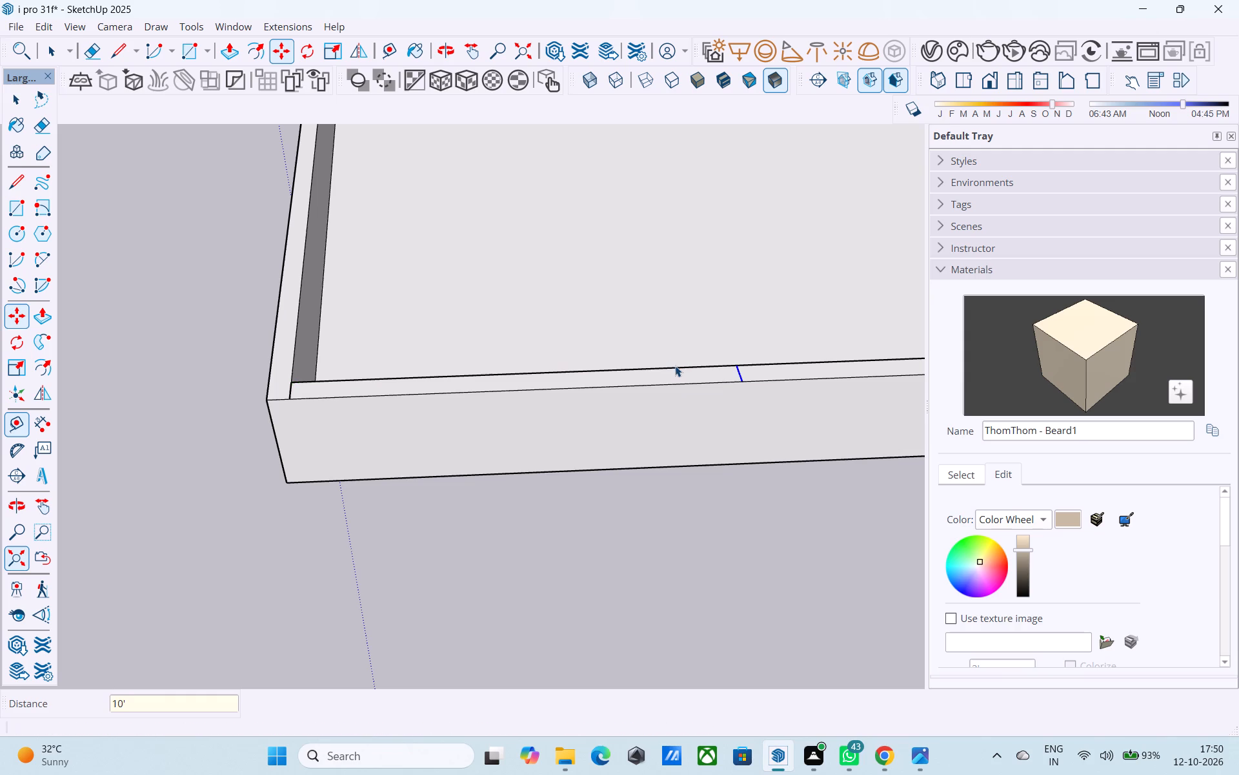
Inside the house group, trace both short lines across the front wall's top to separate the 10' section.
key("space")
left_click(660, 380)
triple_click(660, 380)
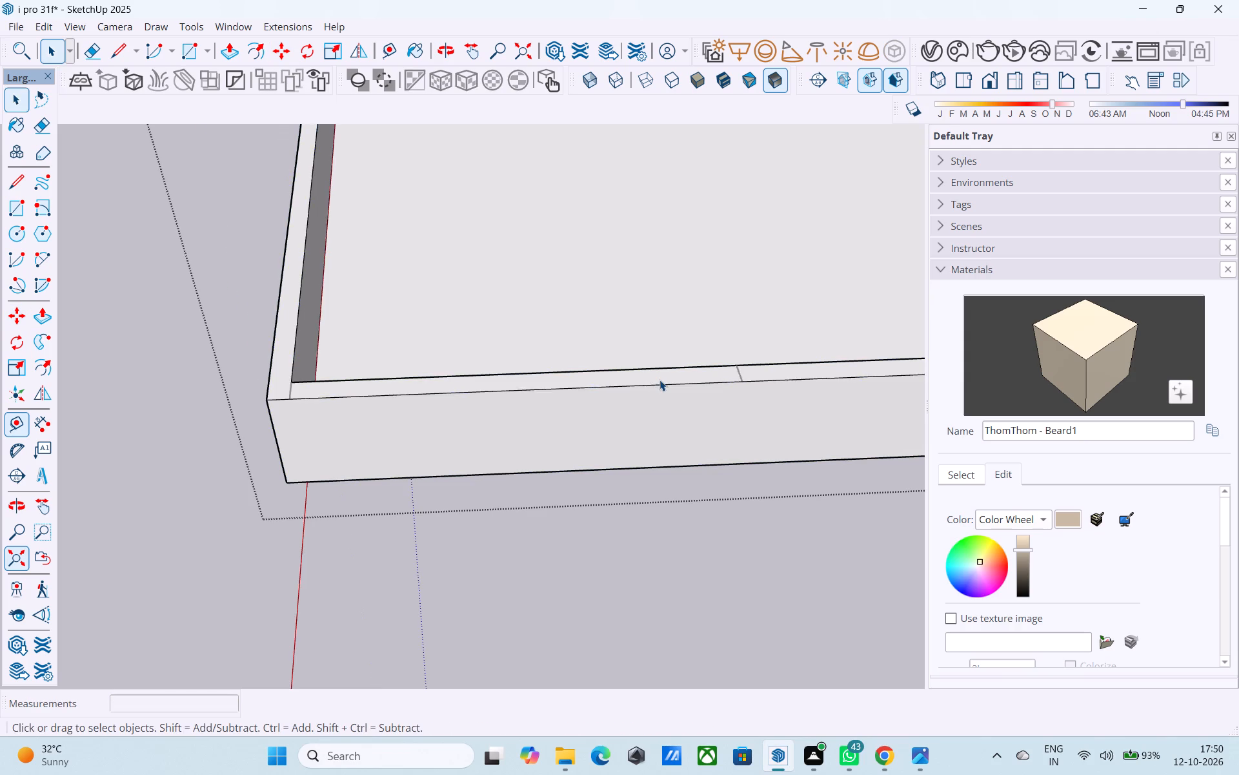
left_click(660, 380)
left_click(662, 377)
key("l")
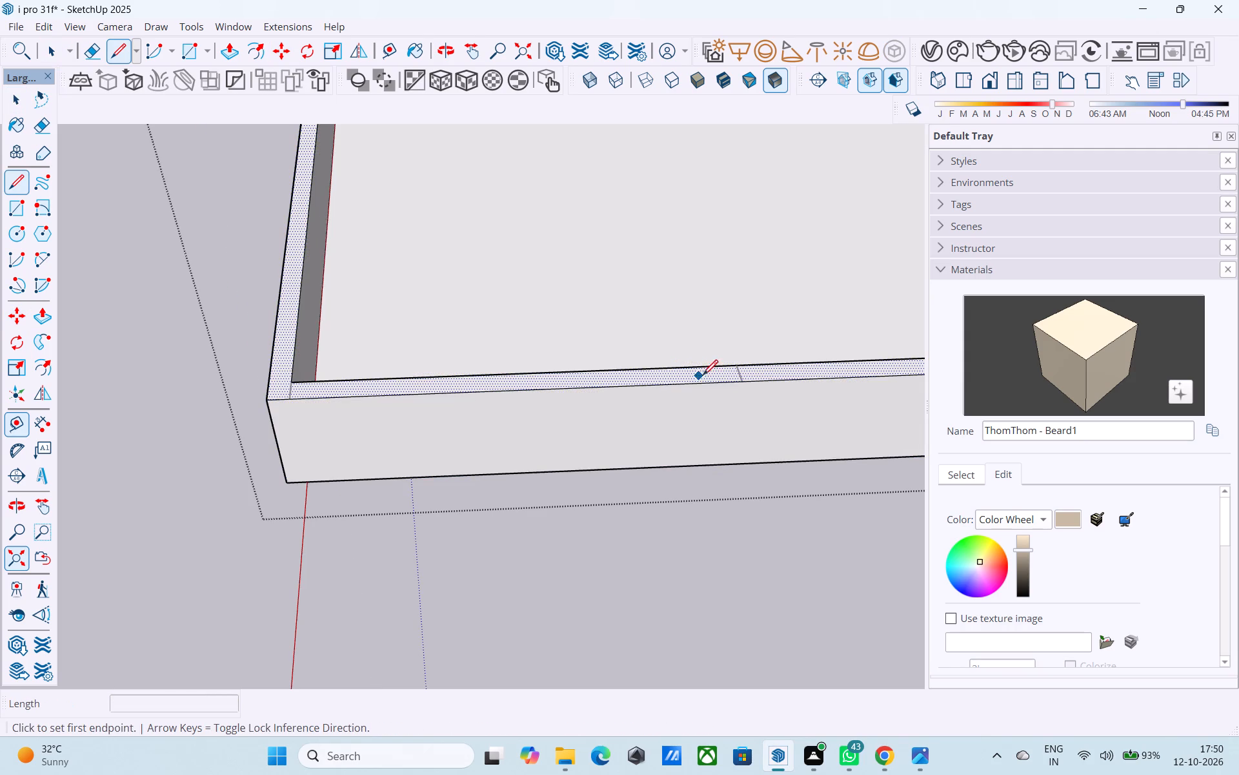
left_click(743, 382)
left_click(740, 363)
left_click(750, 384)
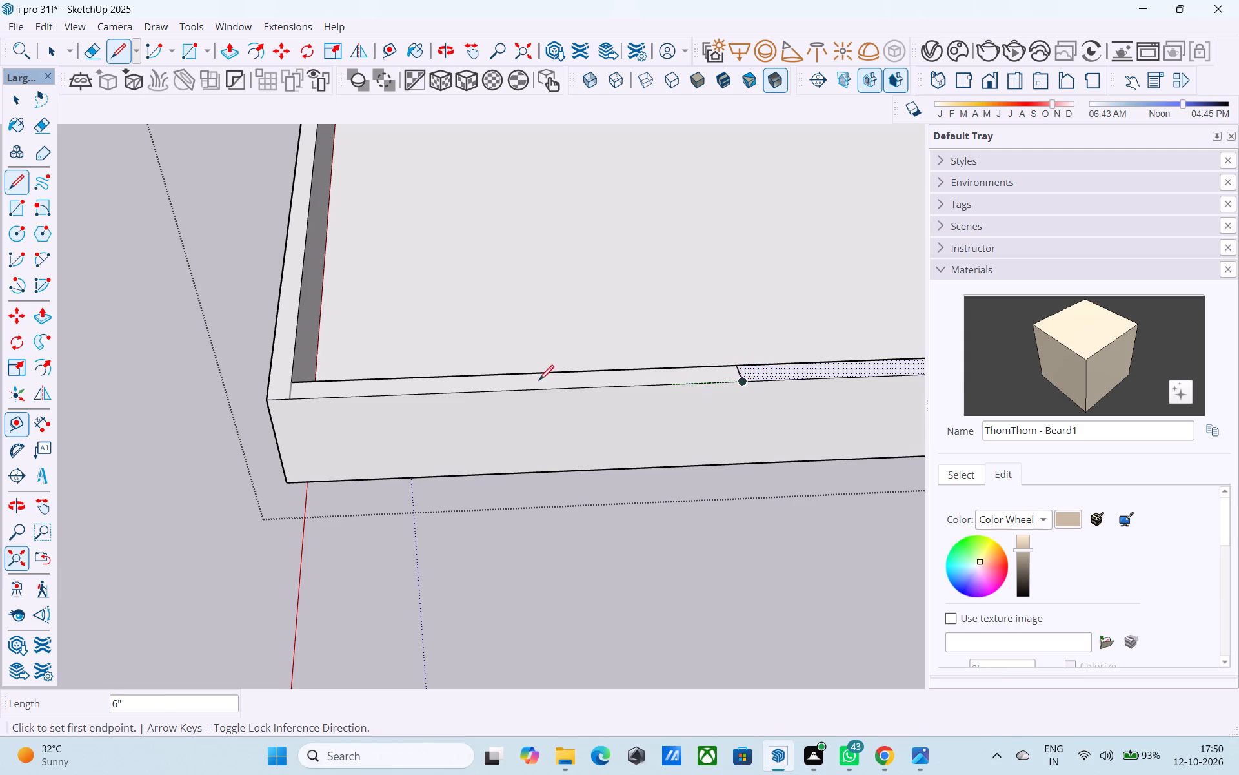
left_click(294, 384)
left_click(294, 394)
key("space")
Push the 10' section of the front compound wall down to ground level to open a gateway.
left_click(346, 389)
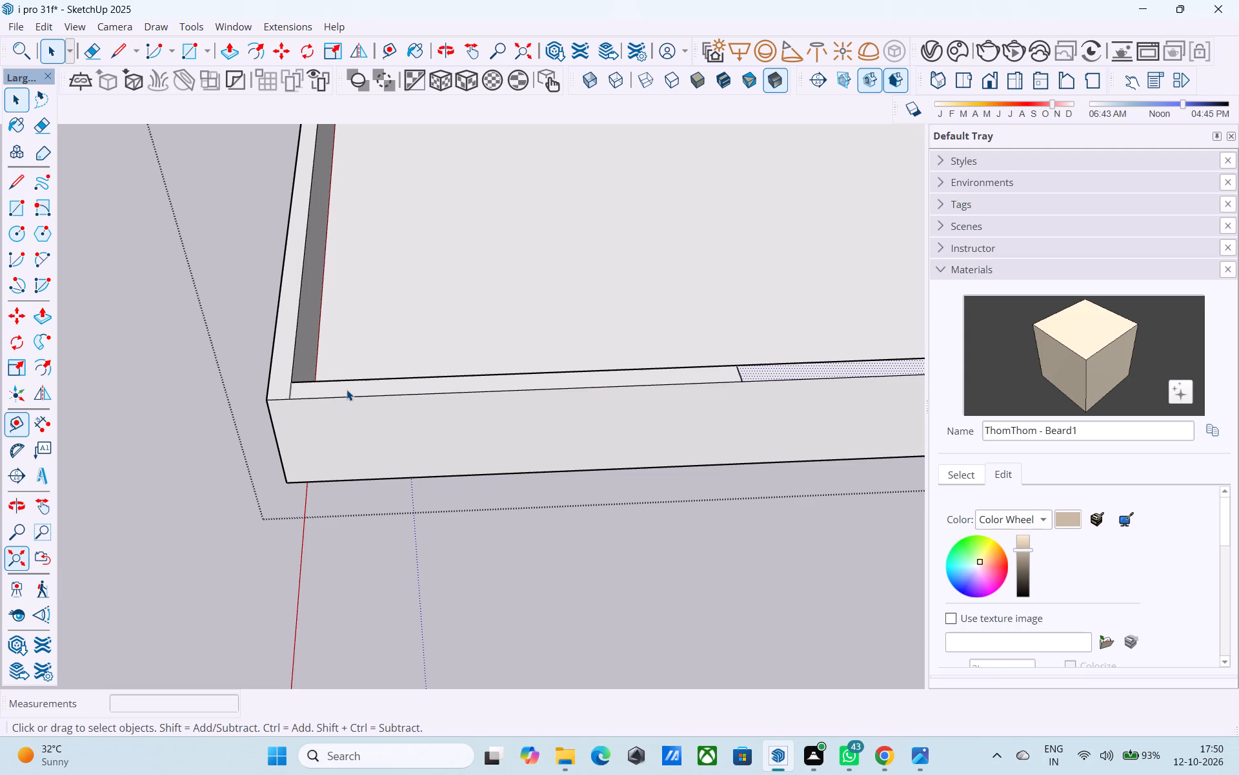
key("p")
left_click(350, 387)
left_click(426, 499)
key("space")
Import the Modern+Gate+1 model and place it on the ground in front of the gateway opening.
middle_click_drag(444, 477, 505, 388)
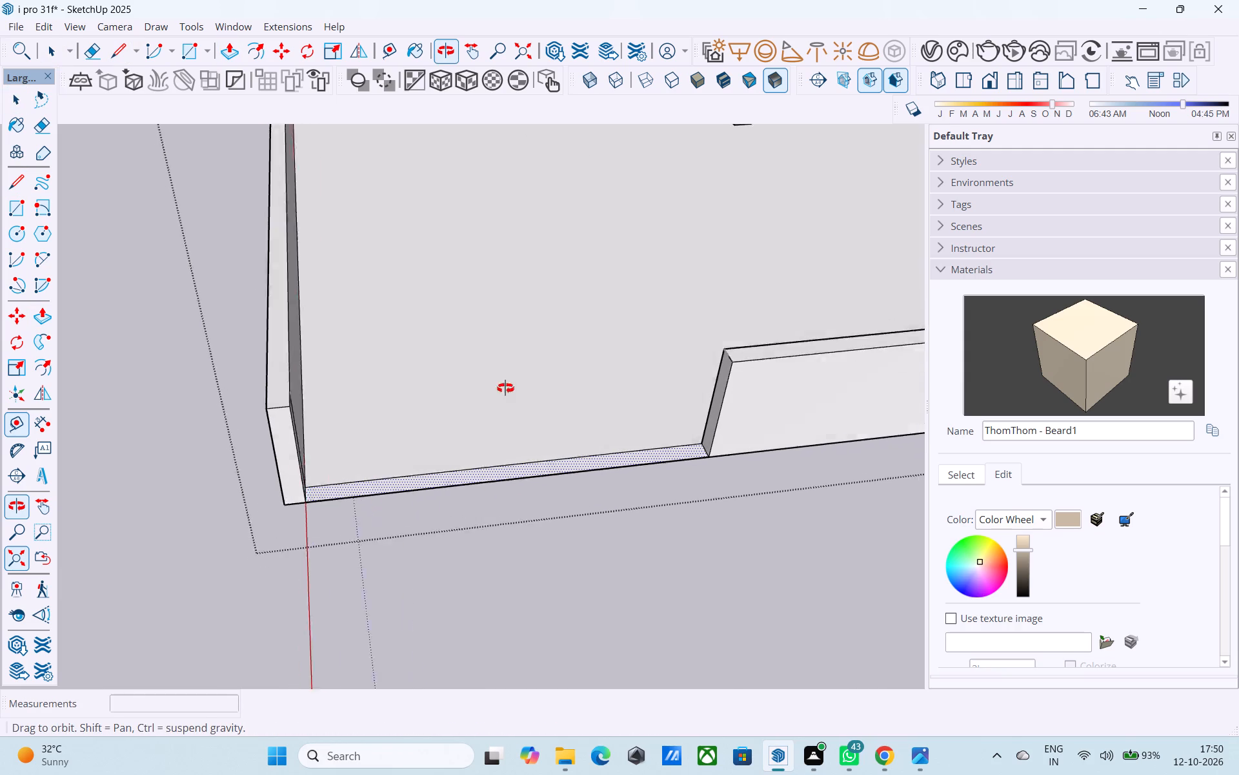
middle_click_drag(505, 388, 499, 251)
scroll(497, 247, "up", 1)
scroll(496, 251, "down", 5)
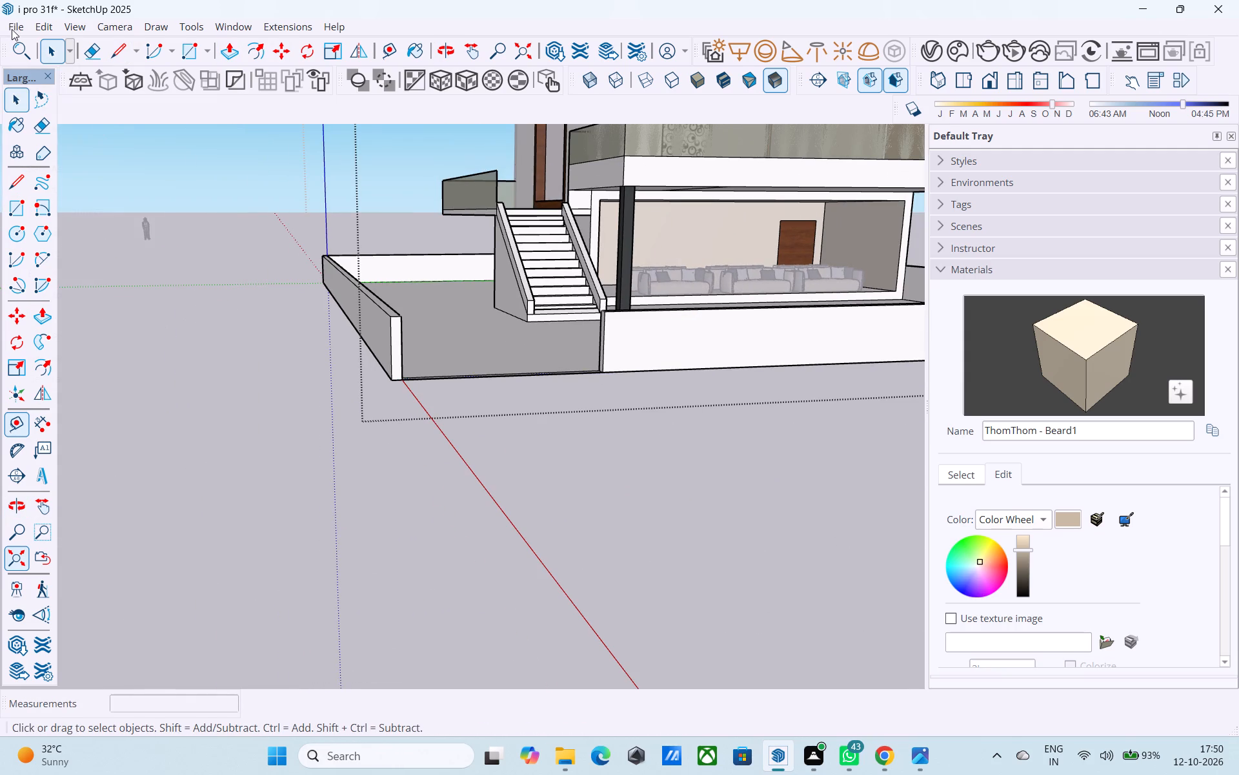
left_click(12, 29)
left_click(66, 254)
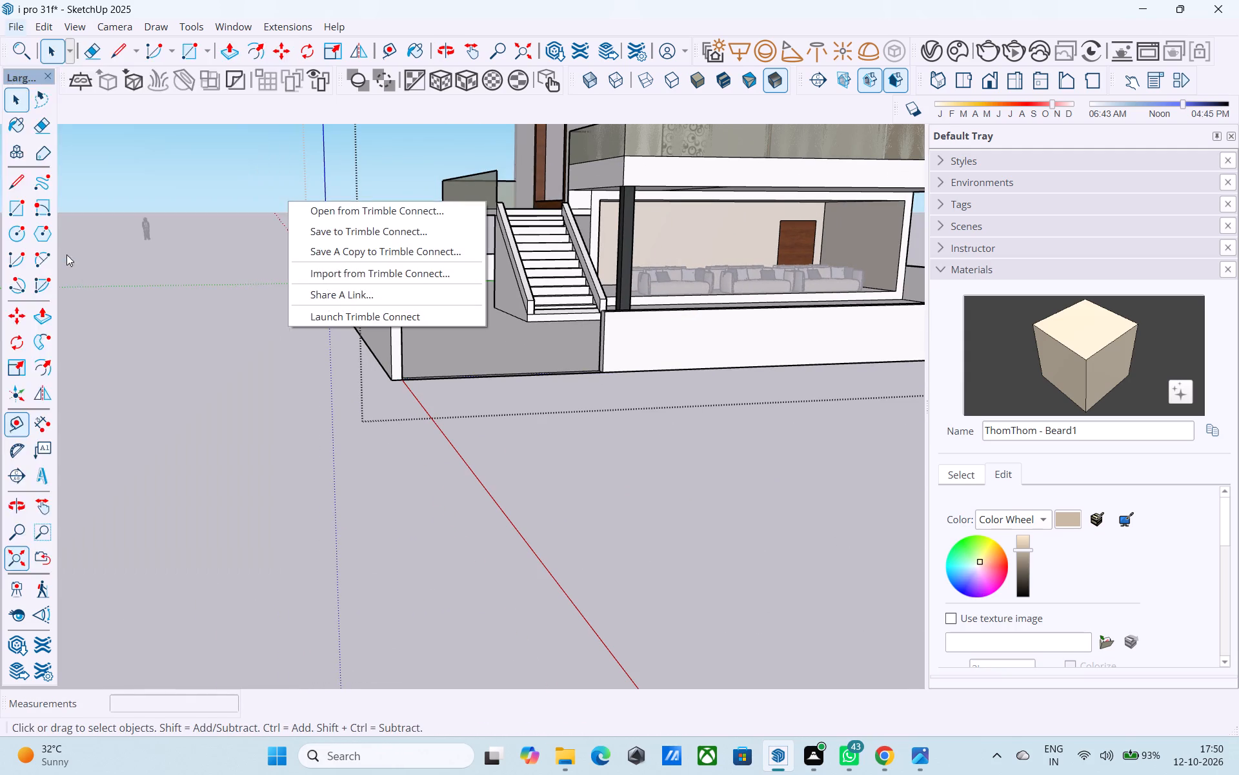
scroll(336, 386, "down", 4)
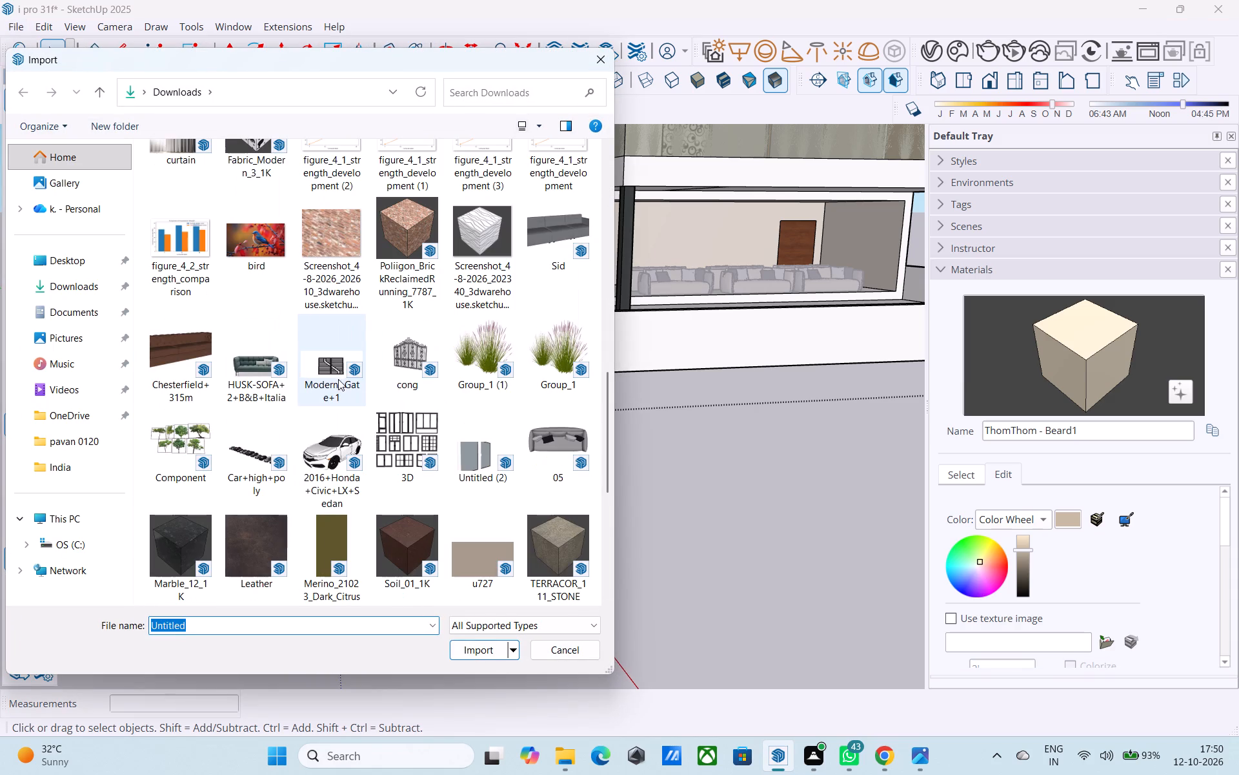
left_click(345, 373)
left_click(484, 654)
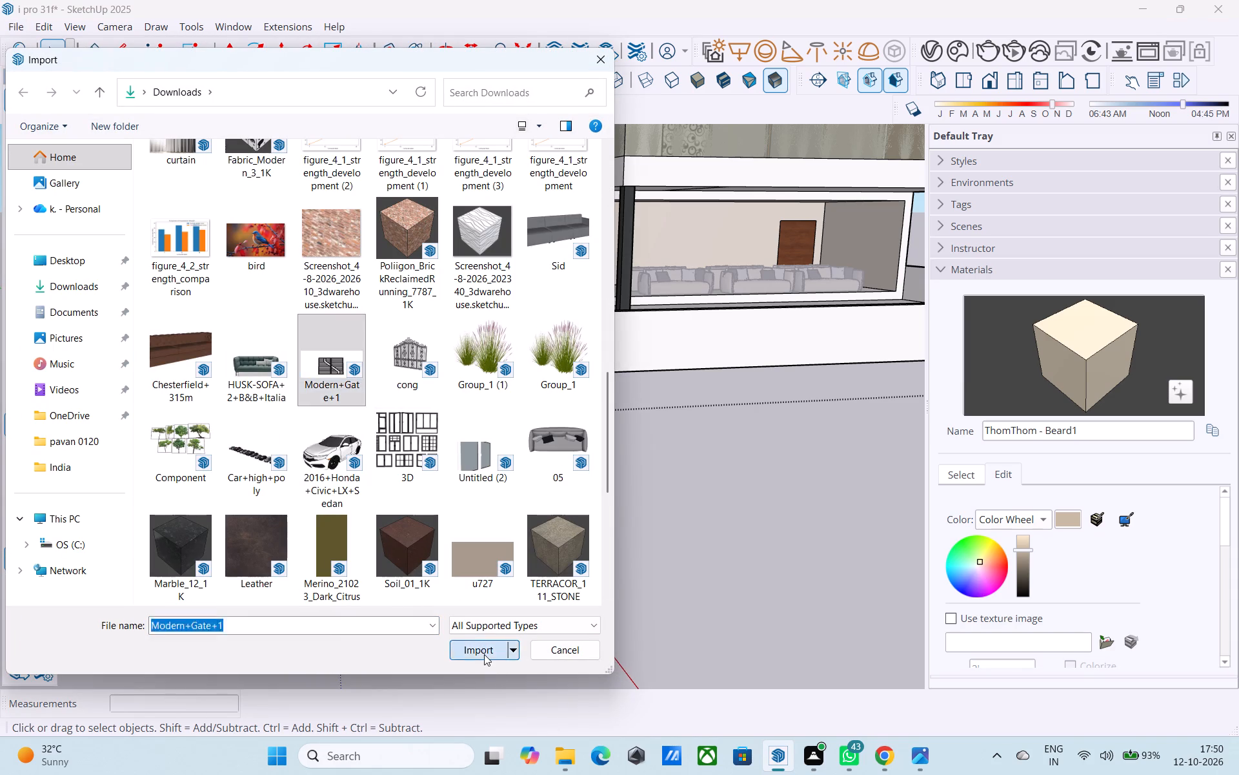
left_click(447, 415)
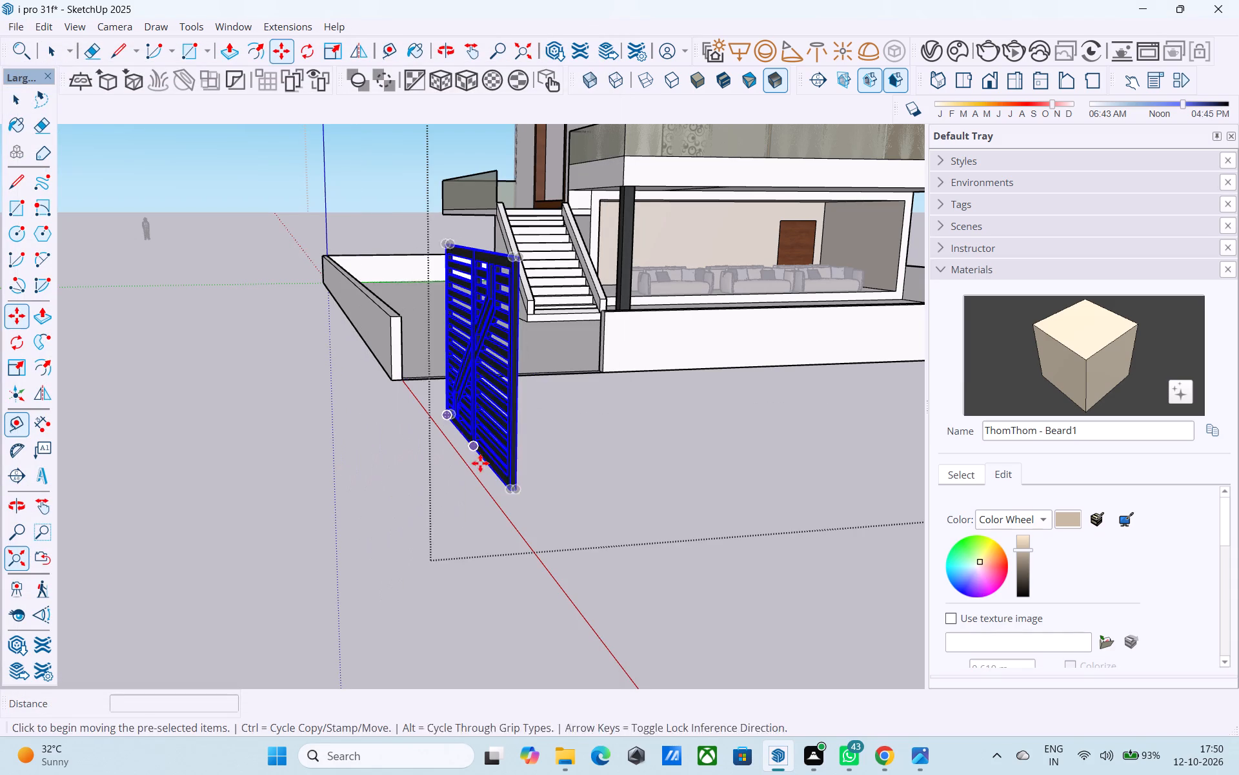
Rotate the imported gate 90° about the vertical axis so it runs parallel to the front compound wall.
middle_click_drag(512, 486, 469, 490)
key("q")
scroll(460, 494, "up", 7)
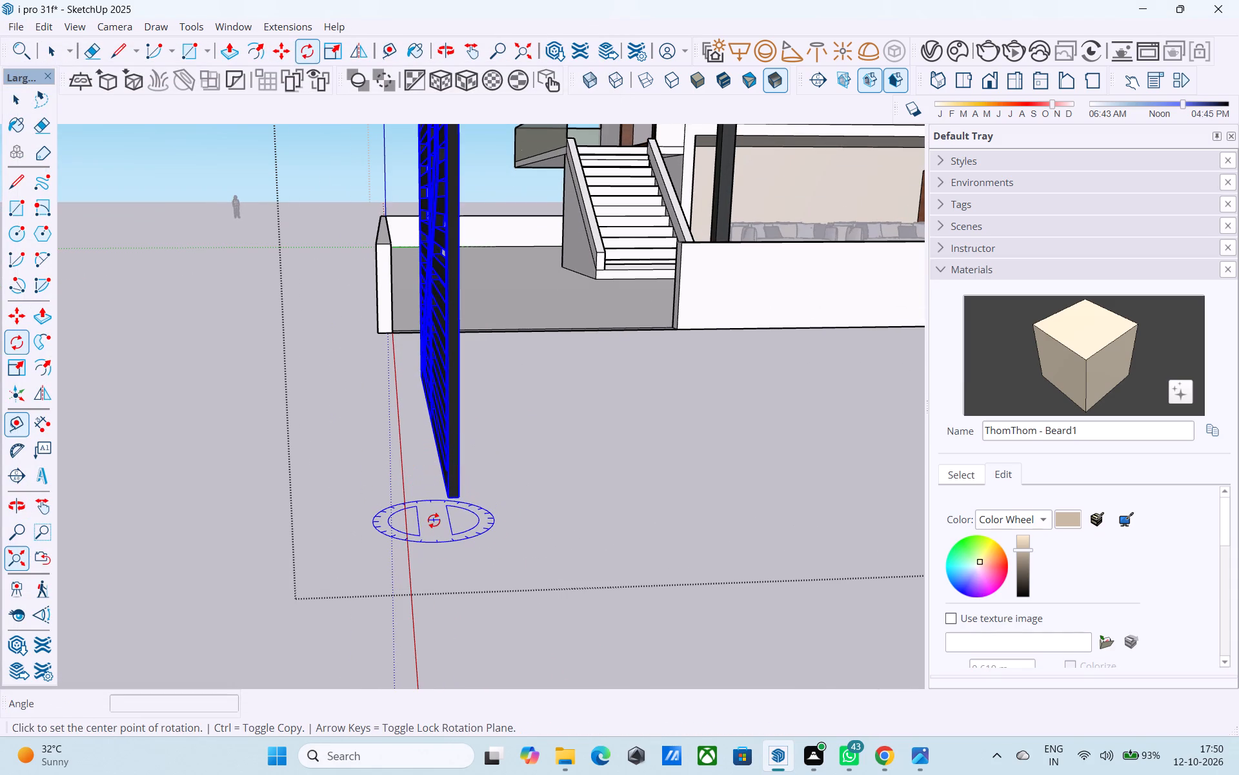
left_click(434, 521)
left_click(508, 523)
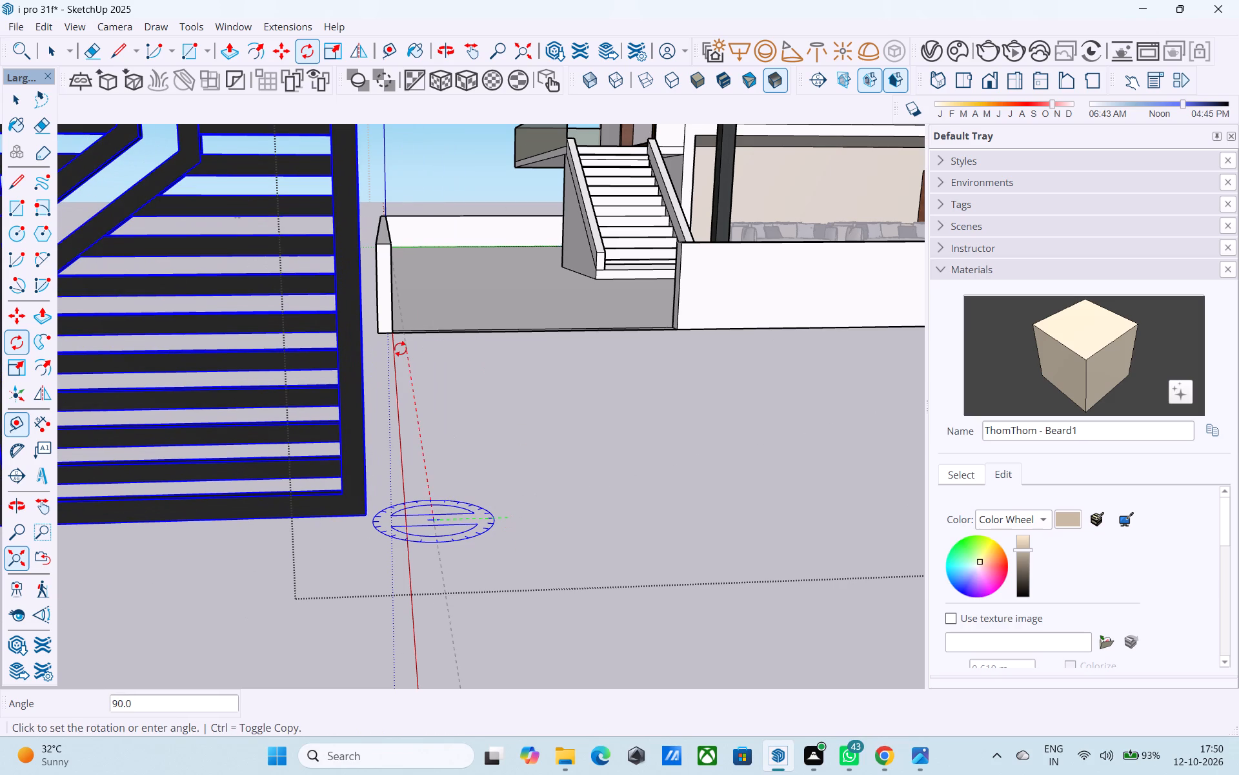
left_click(400, 349)
Move the gate by its bottom corner onto the gateway's bottom outer corner at the short corner wall.
scroll(460, 395, "down", 11)
scroll(536, 420, "down", 1)
key("m")
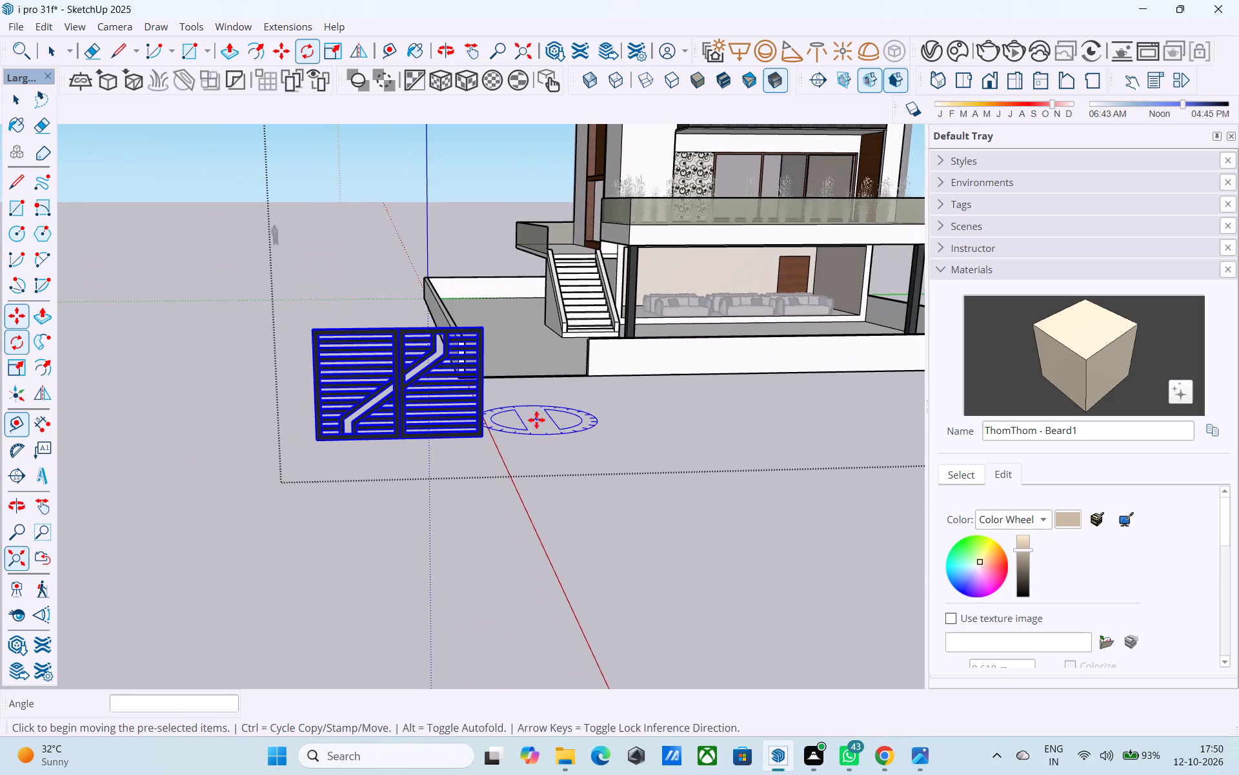
scroll(370, 444, "up", 9)
middle_click_drag(259, 440, 330, 457)
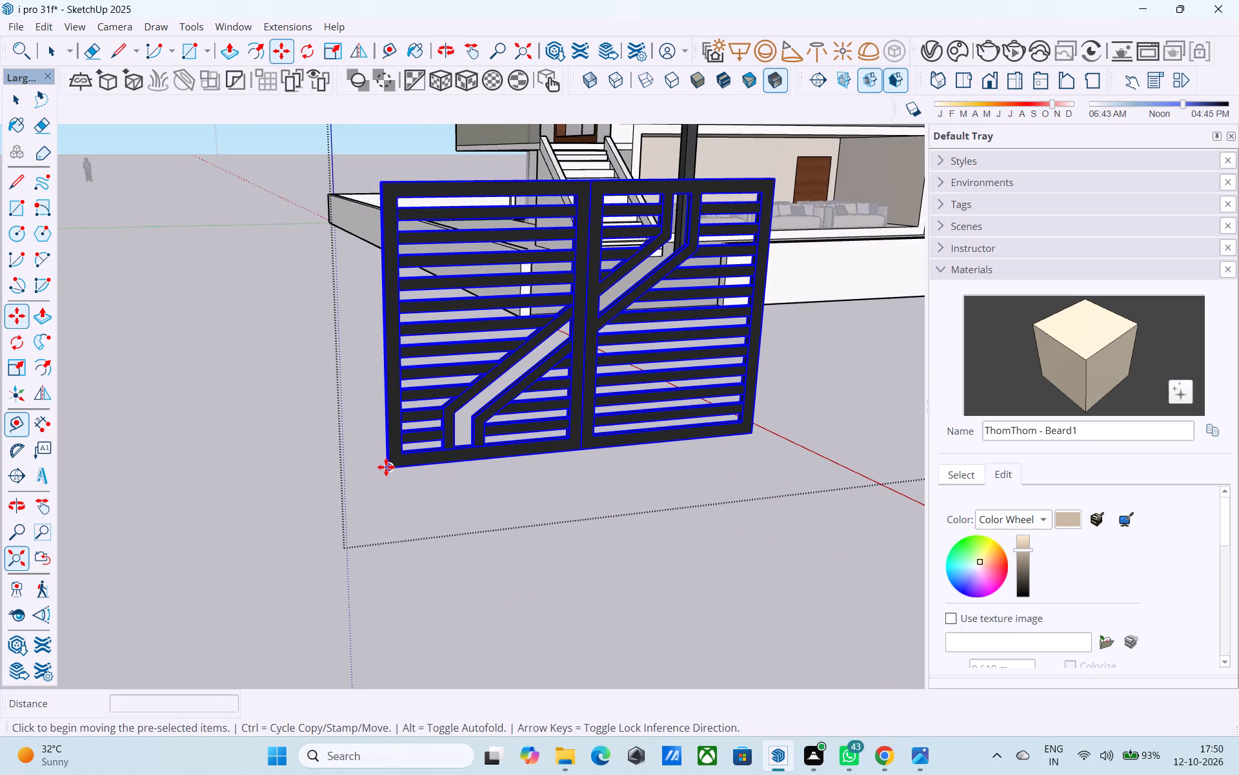
left_click(386, 467)
scroll(533, 355, "down", 4)
middle_click_drag(533, 355, 517, 381)
scroll(487, 413, "up", 5)
scroll(520, 378, "down", 1)
scroll(519, 378, "up", 3)
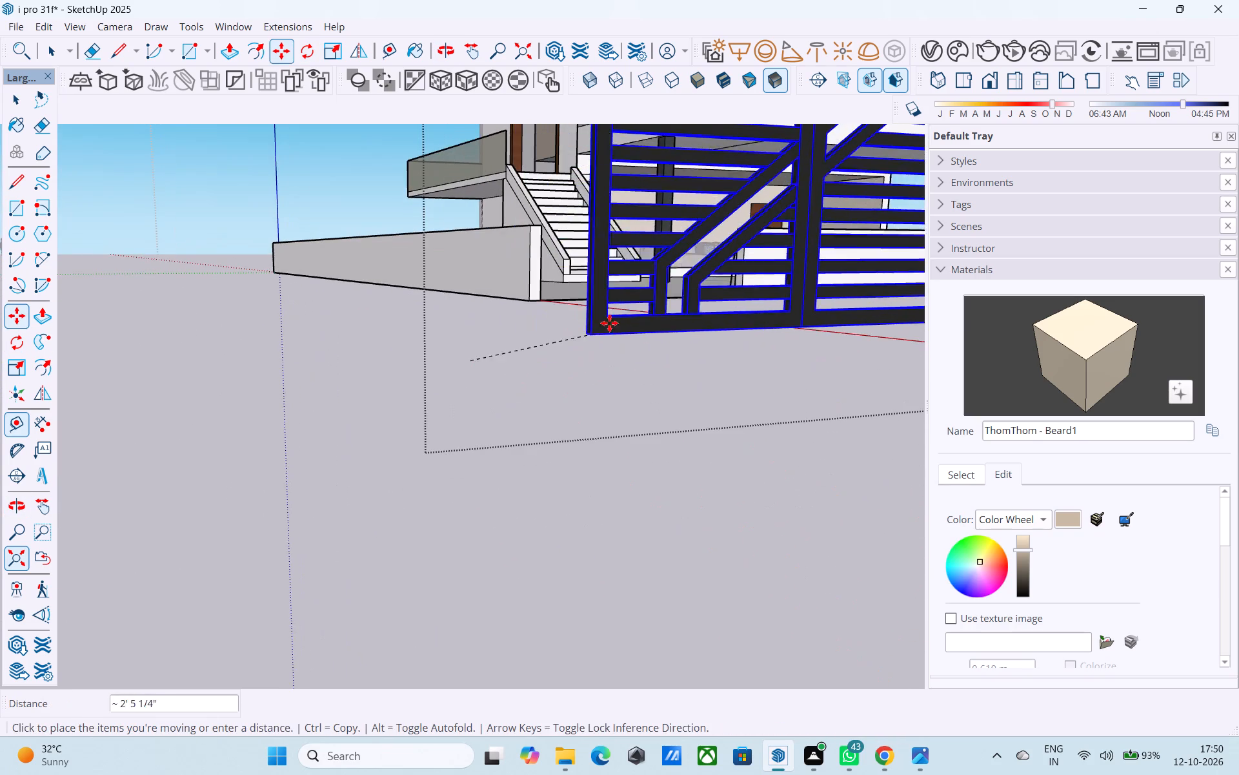
scroll(594, 283, "down", 2)
middle_click_drag(591, 280, 411, 466)
scroll(485, 410, "up", 15)
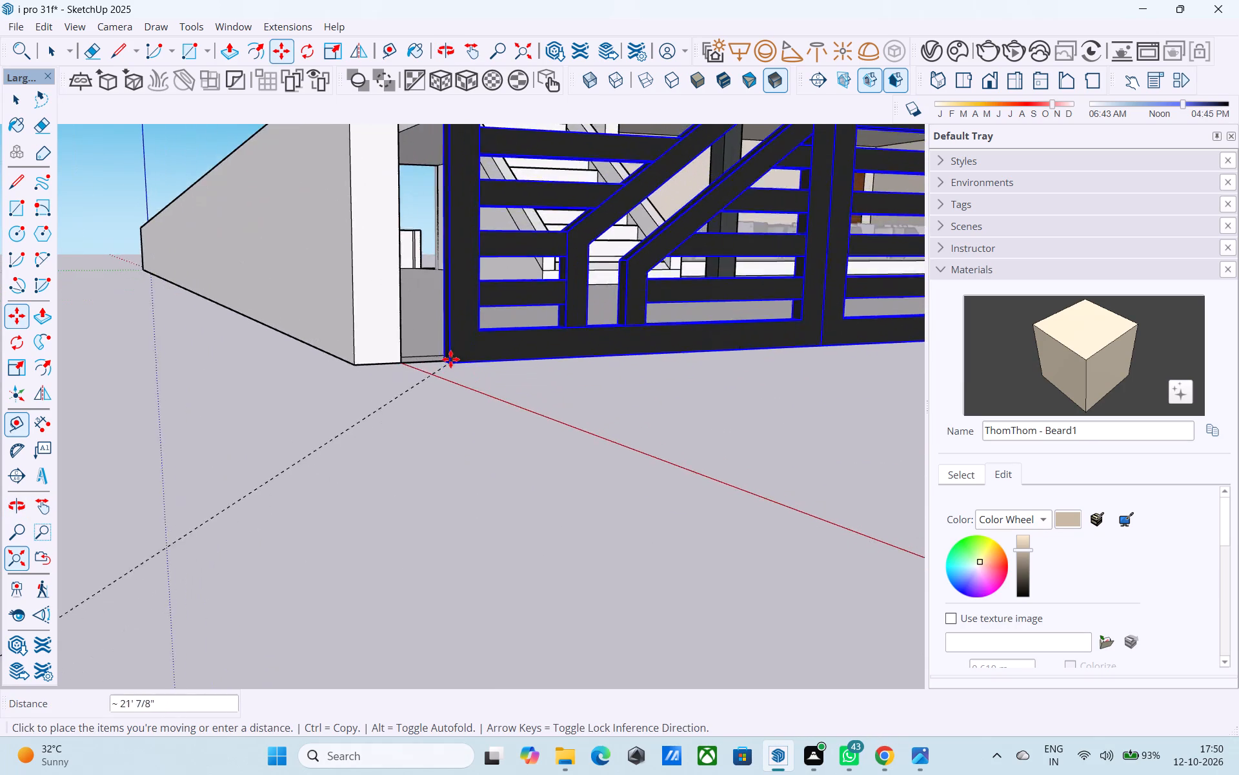
scroll(450, 359, "up", 7)
left_click(354, 370)
scroll(357, 378, "down", 7)
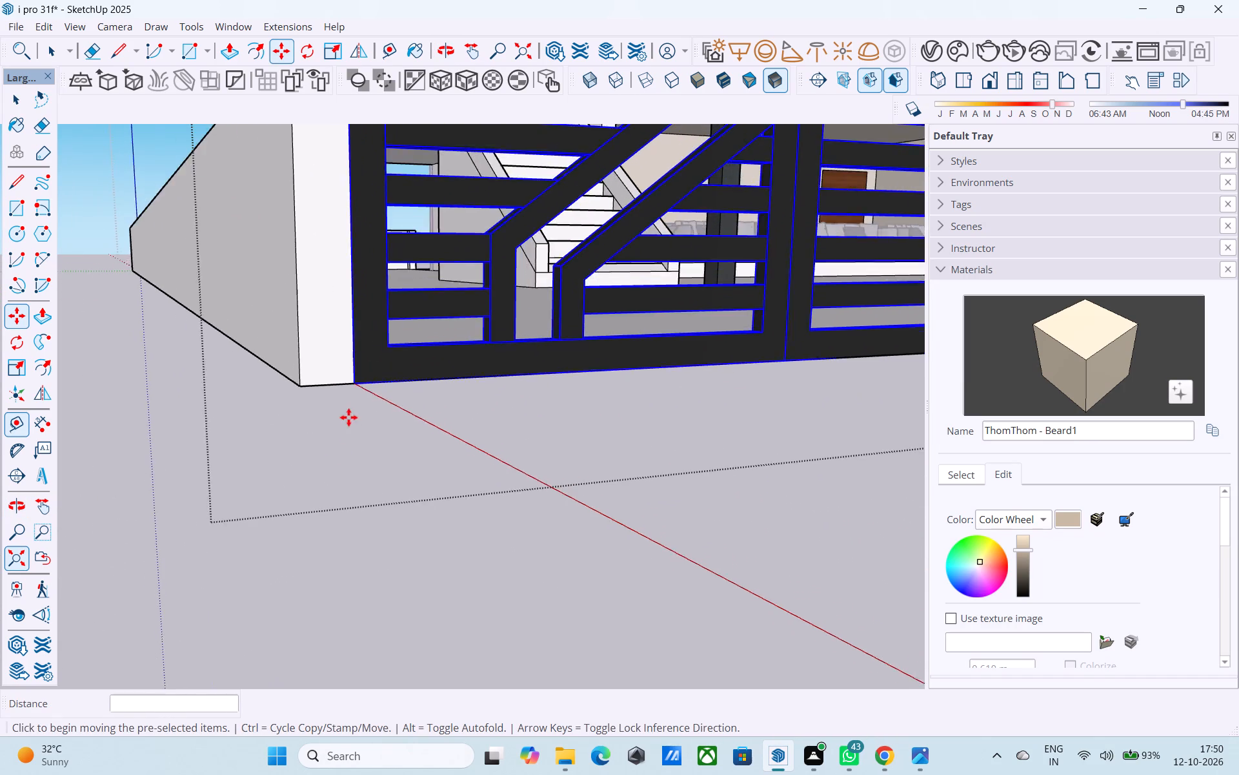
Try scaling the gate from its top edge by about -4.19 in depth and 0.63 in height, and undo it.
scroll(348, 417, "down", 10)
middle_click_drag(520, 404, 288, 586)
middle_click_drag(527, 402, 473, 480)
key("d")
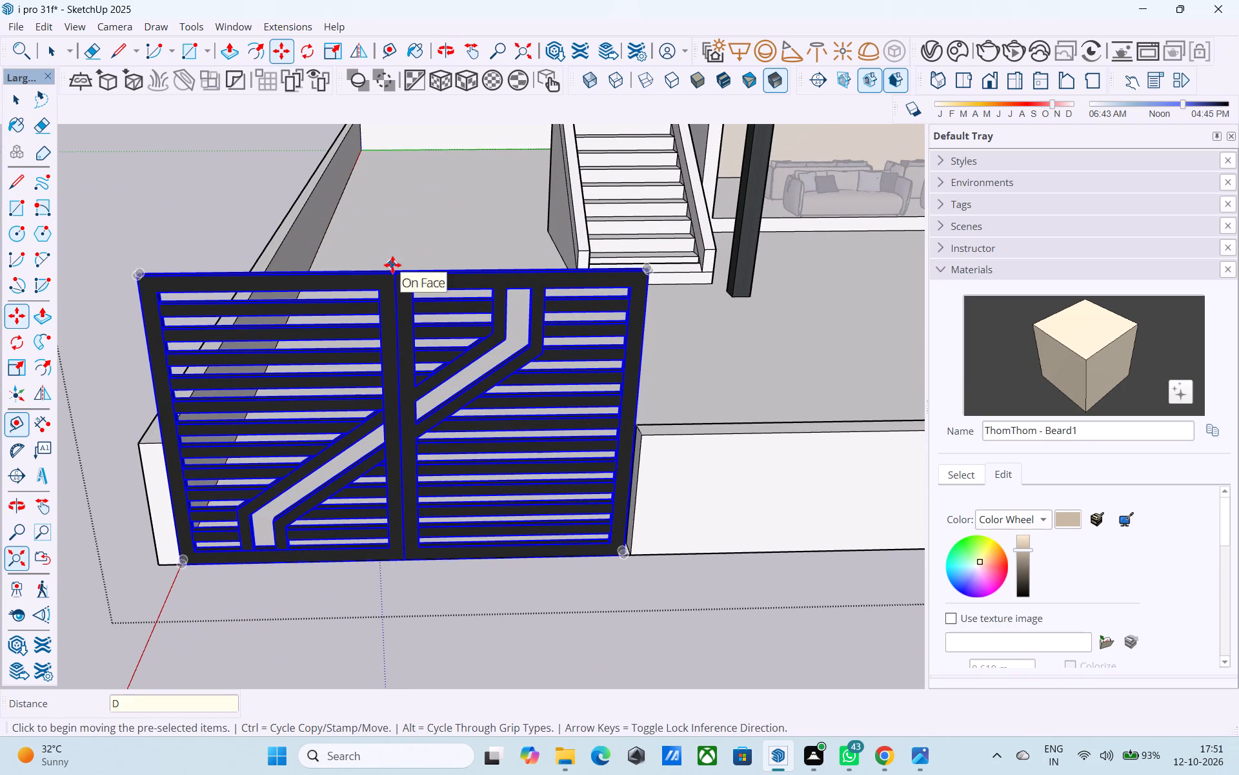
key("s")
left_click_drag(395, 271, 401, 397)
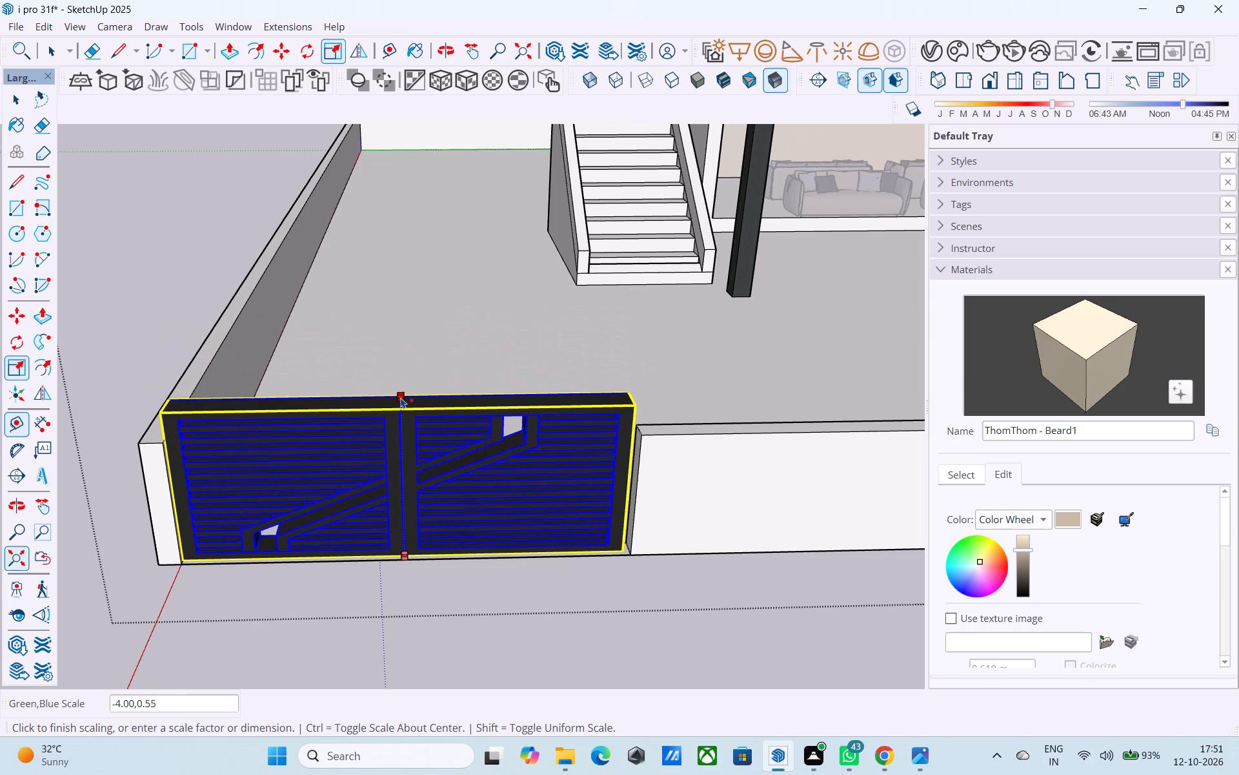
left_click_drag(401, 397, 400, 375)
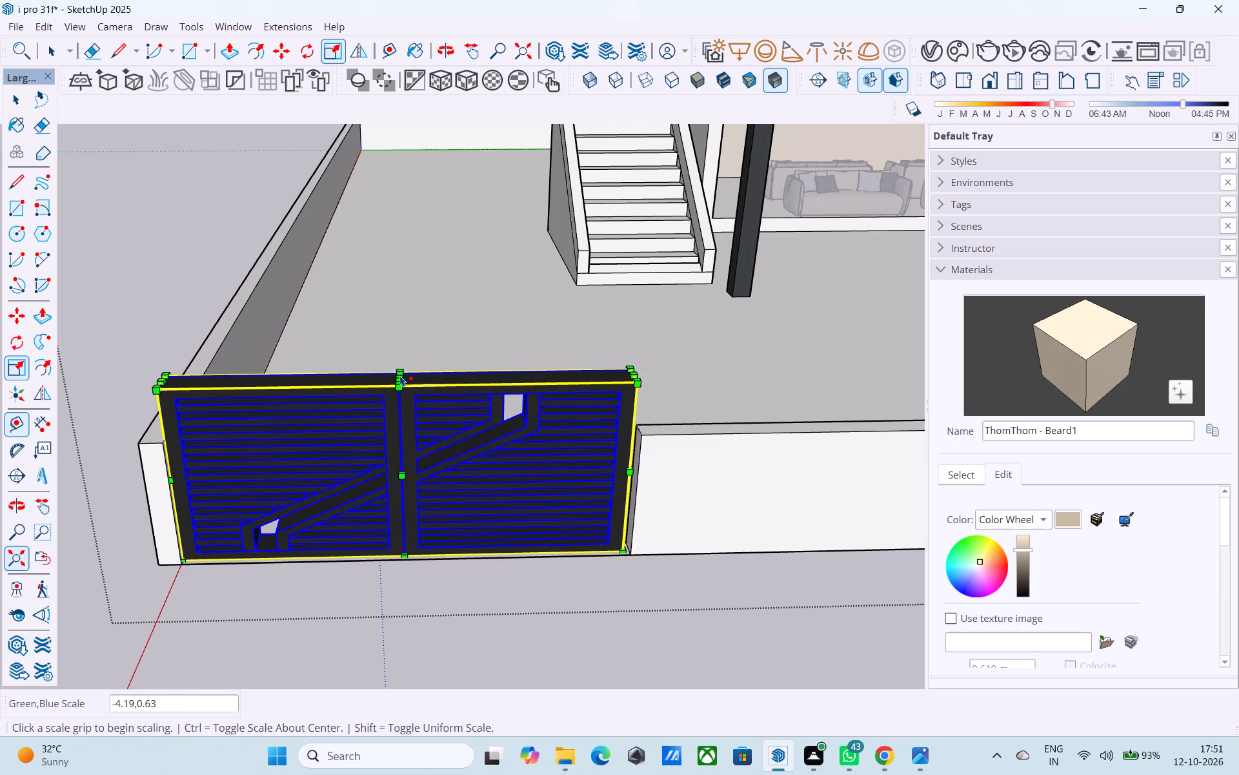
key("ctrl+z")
Scale the gate's height down from its top centre so it stands slightly higher than the compound wall.
middle_click_drag(400, 373, 772, 542)
scroll(494, 390, "up", 3)
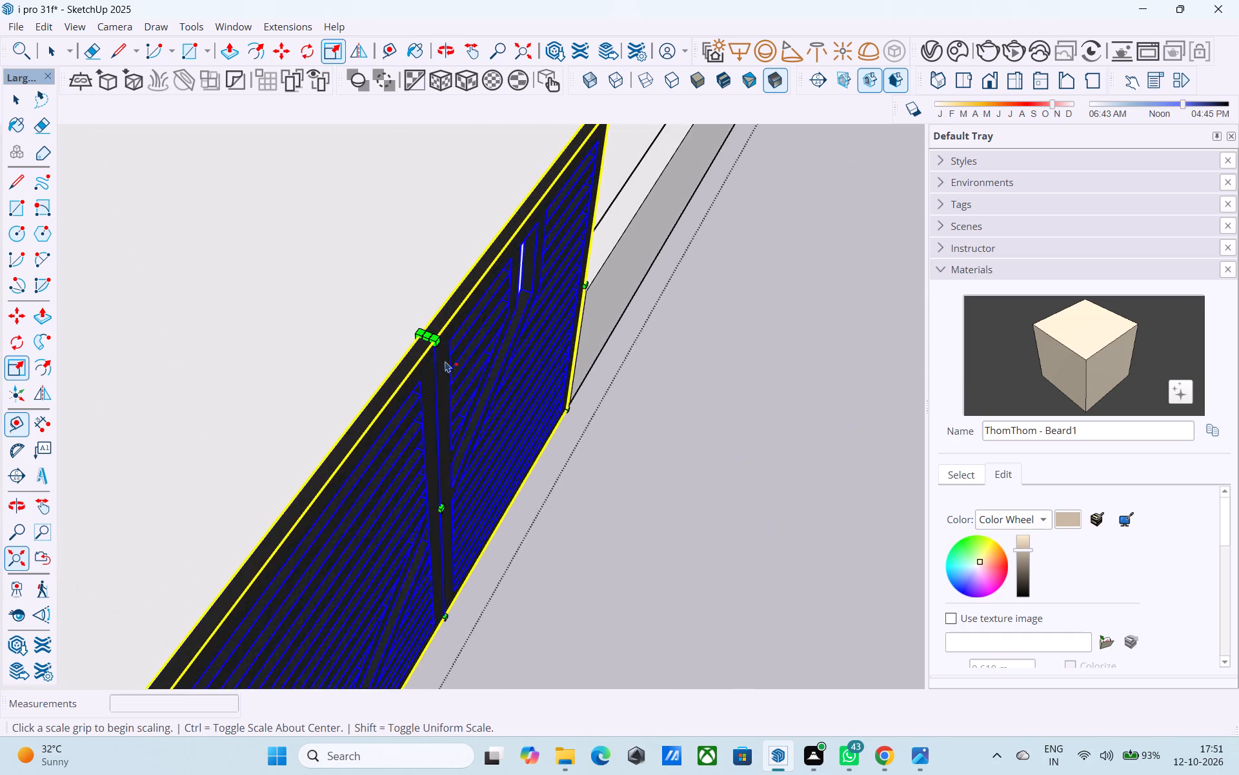
scroll(445, 361, "up", 4)
left_click_drag(426, 337, 410, 518)
middle_click_drag(490, 424, 747, 316)
Erase the stray line sticking into the yard from the top of the wall corner beside the gate.
key("e")
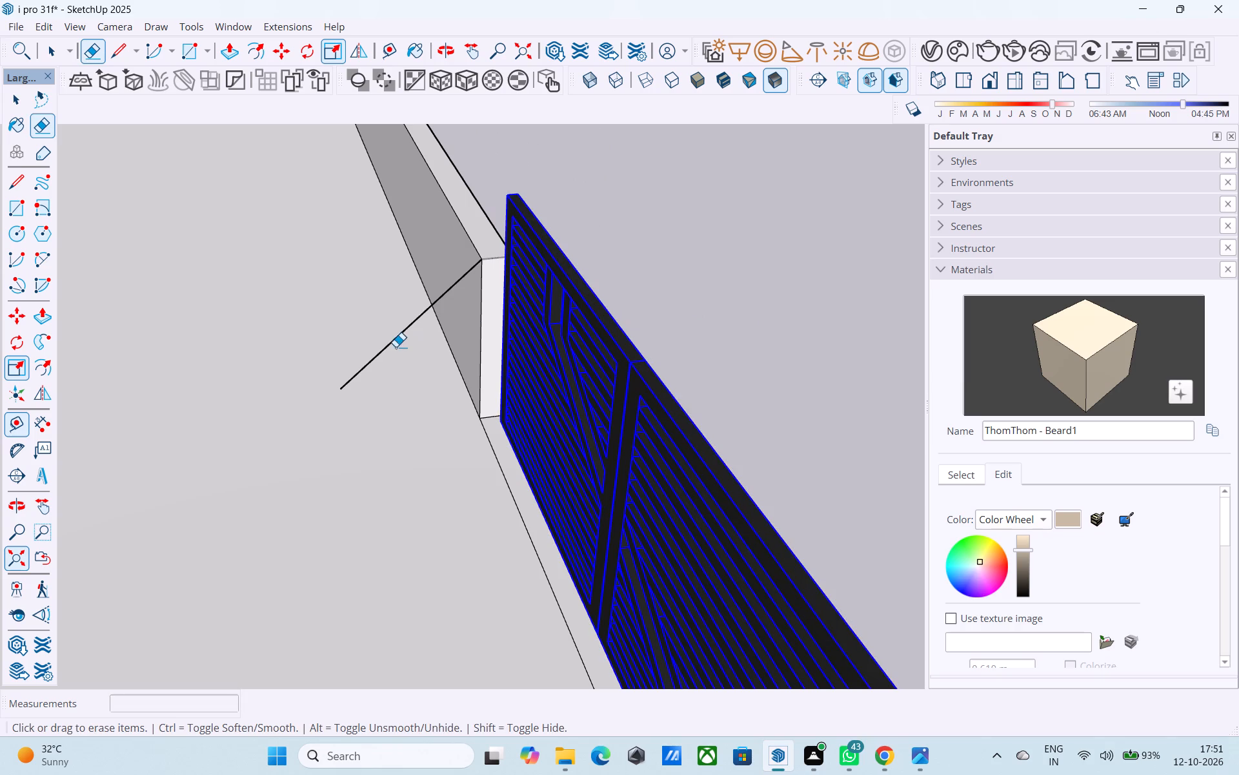
left_click_drag(394, 347, 387, 343)
Save the model, purging its unused items.
scroll(545, 387, "down", 4)
middle_click_drag(639, 393, 187, 284)
scroll(202, 276, "down", 4)
middle_click_drag(303, 309, 241, 277)
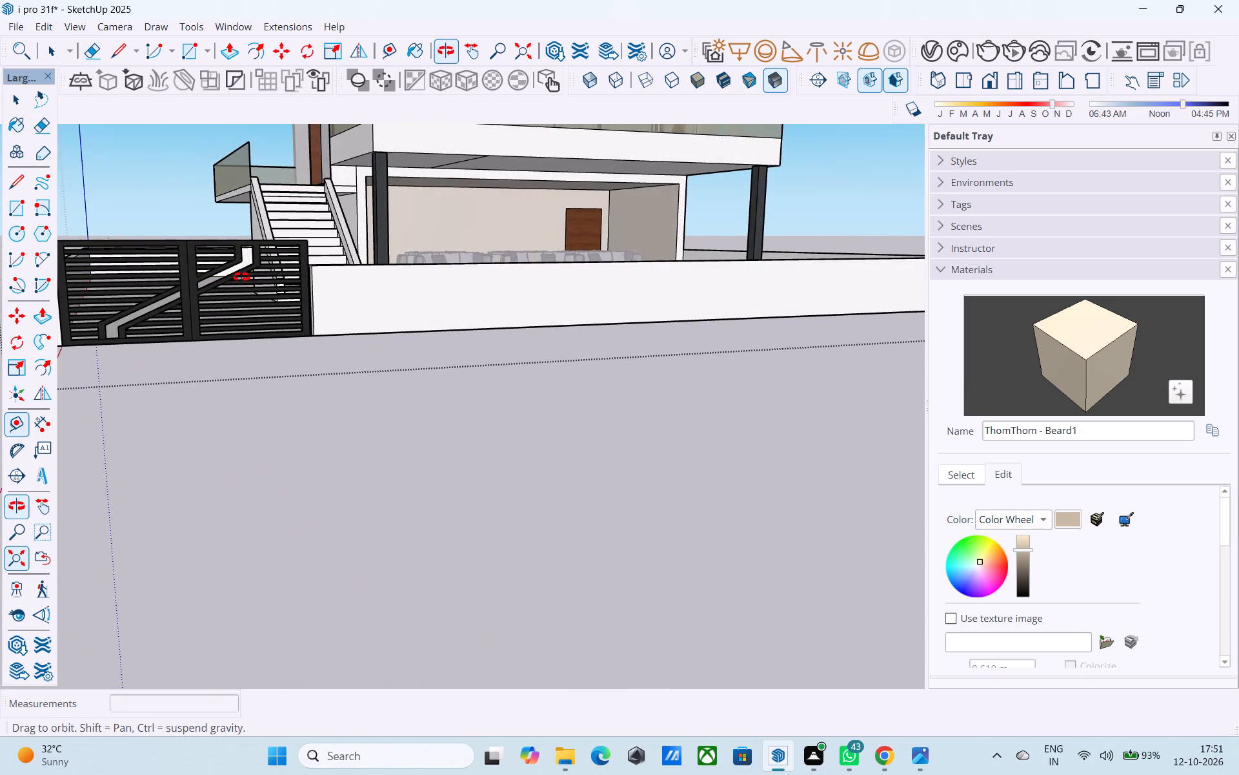
middle_click_drag(241, 277, 355, 274)
scroll(355, 274, "down", 12)
middle_click_drag(503, 221, 479, 369)
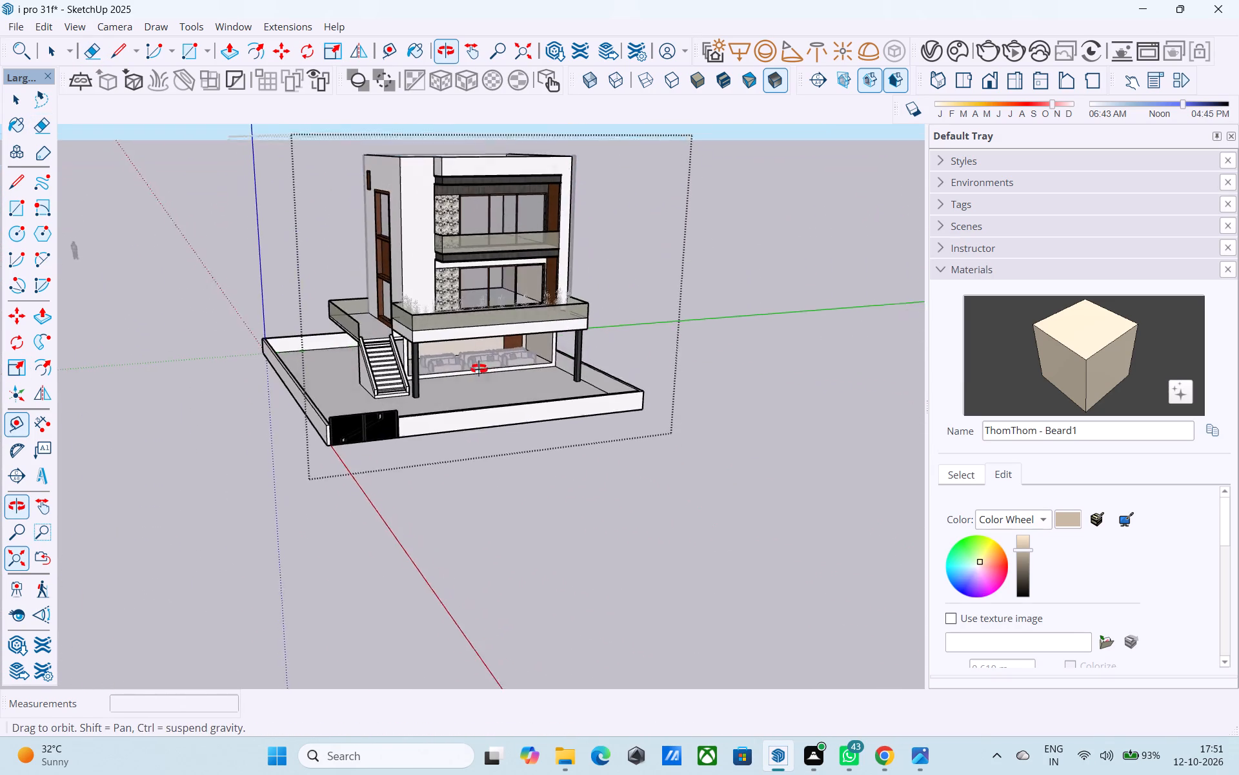
middle_click_drag(479, 369, 435, 384)
key("ctrl+s")
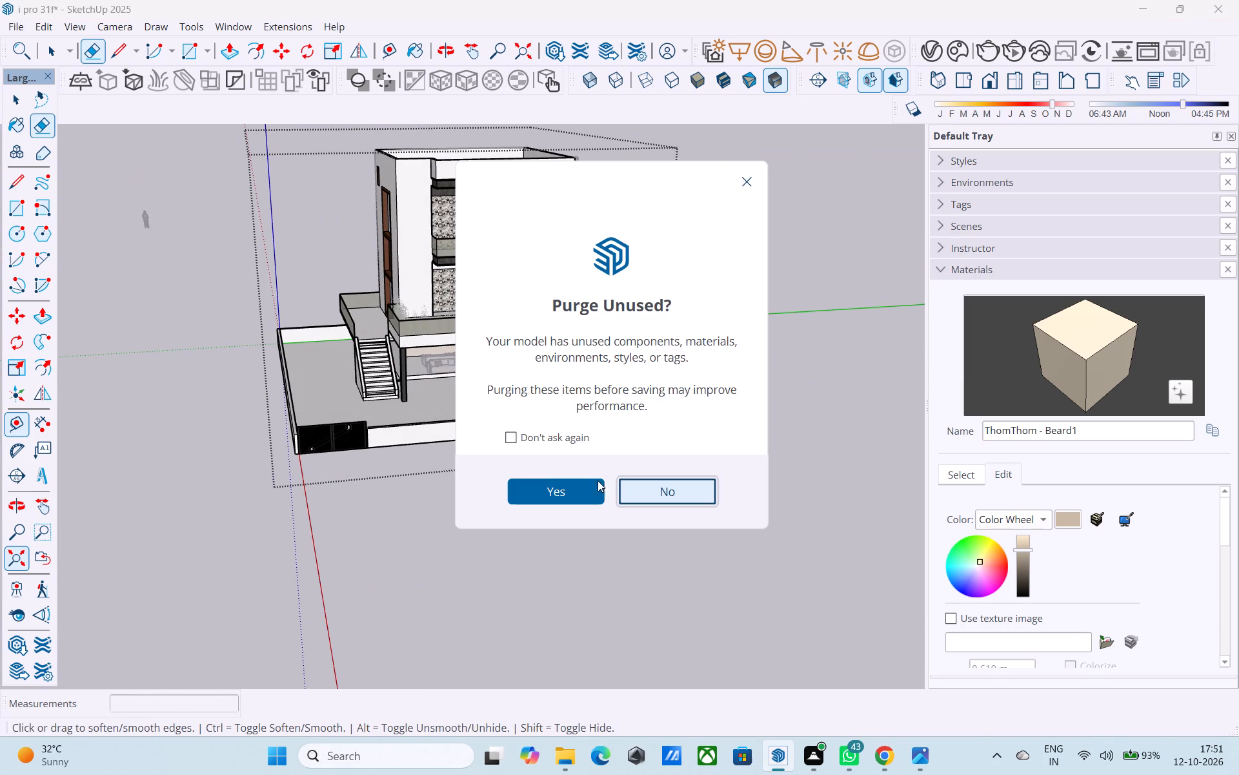
left_click(580, 485)
Leave the house group's editing mode.
middle_click_drag(578, 425, 501, 323)
scroll(476, 287, "up", 1)
scroll(500, 316, "down", 5)
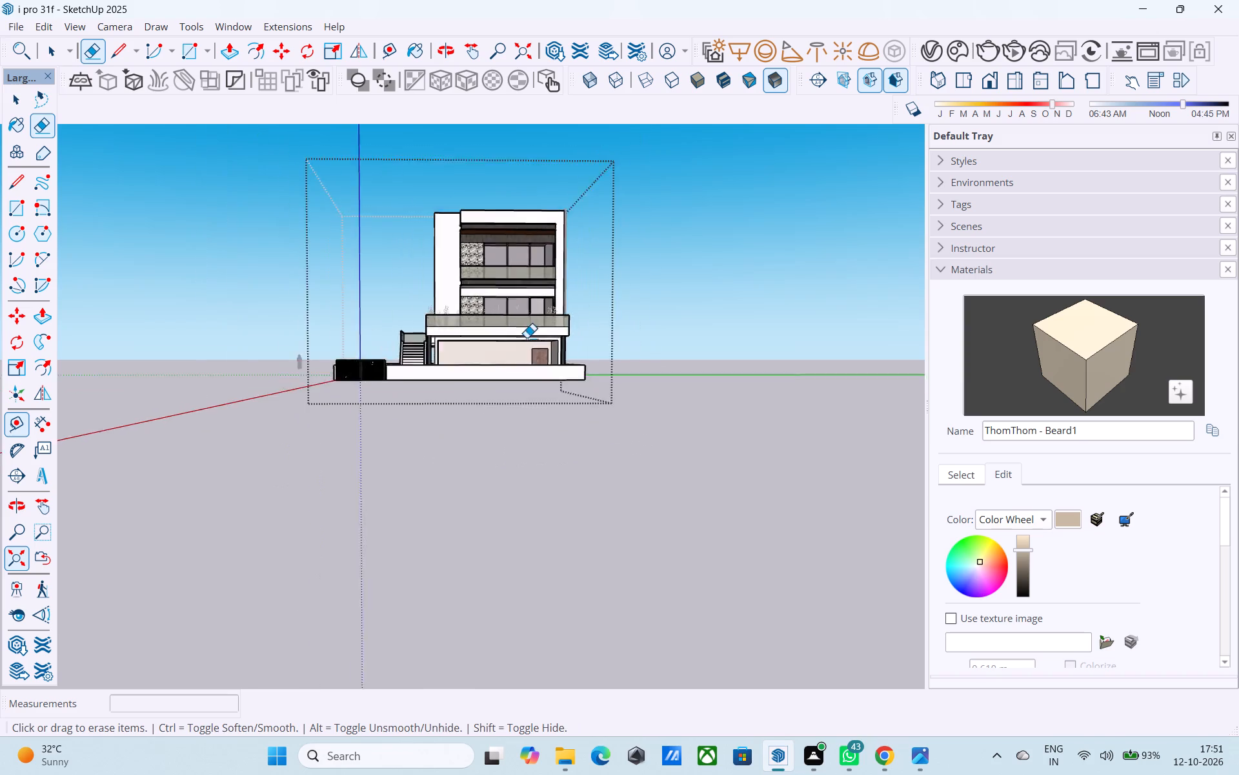
scroll(527, 338, "down", 4)
key("space")
left_click(630, 340)
Examine the whole house with its compound wall and gate from above, the front and both sides.
middle_click_drag(474, 209, 563, 353)
scroll(565, 354, "up", 4)
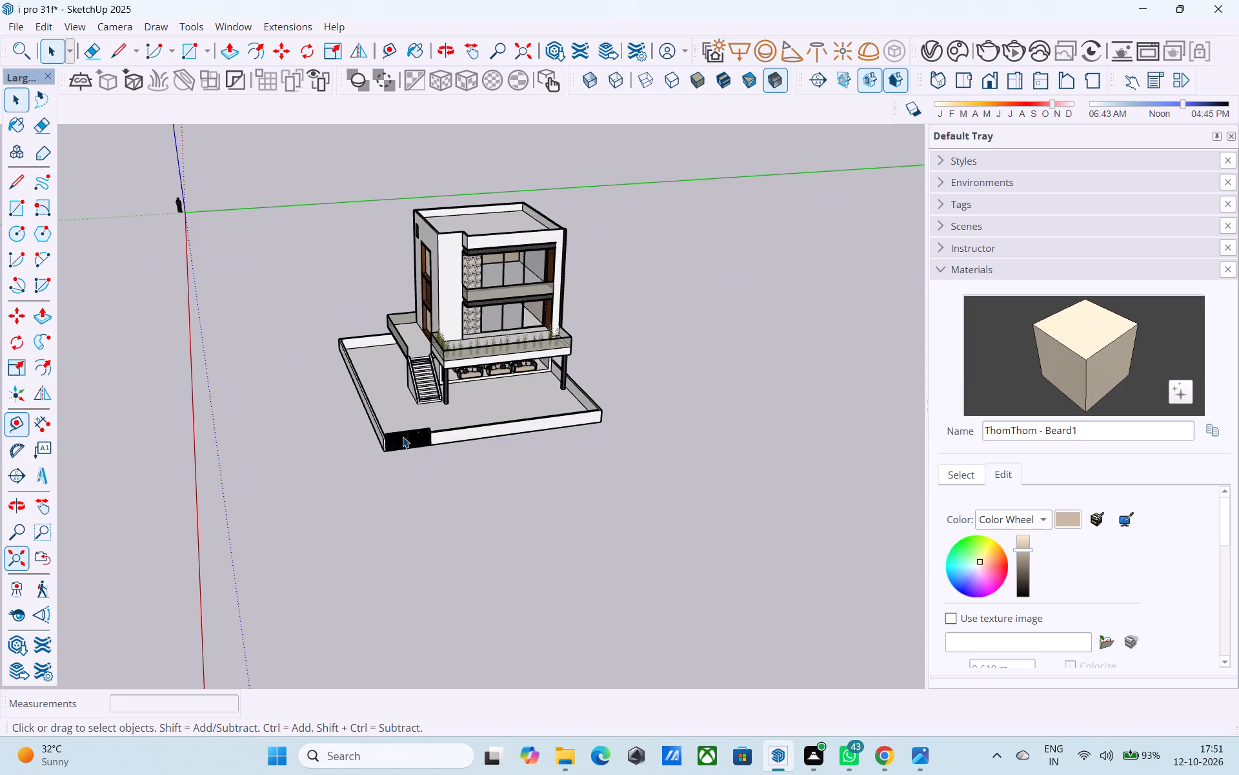
left_click(403, 437)
scroll(448, 415, "up", 5)
left_click(723, 340)
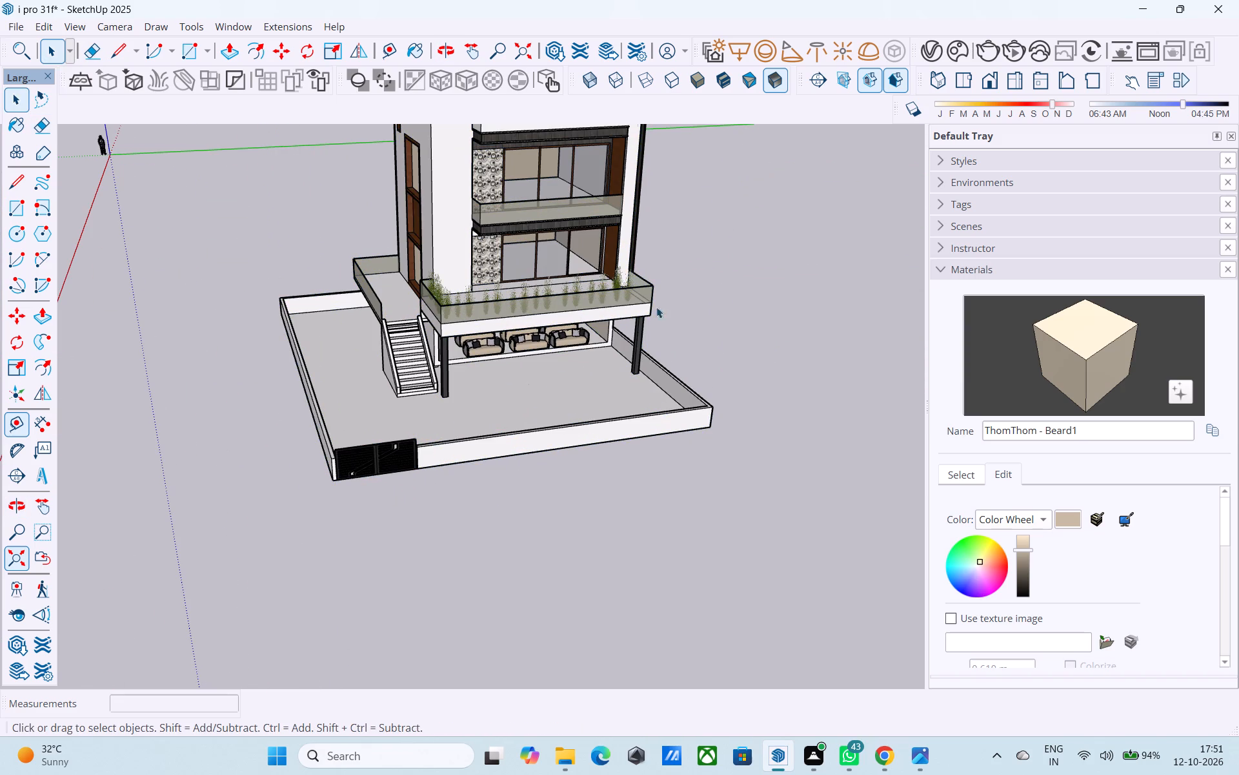
middle_click_drag(585, 262, 494, 413, "shift")
key("ctrl+d")
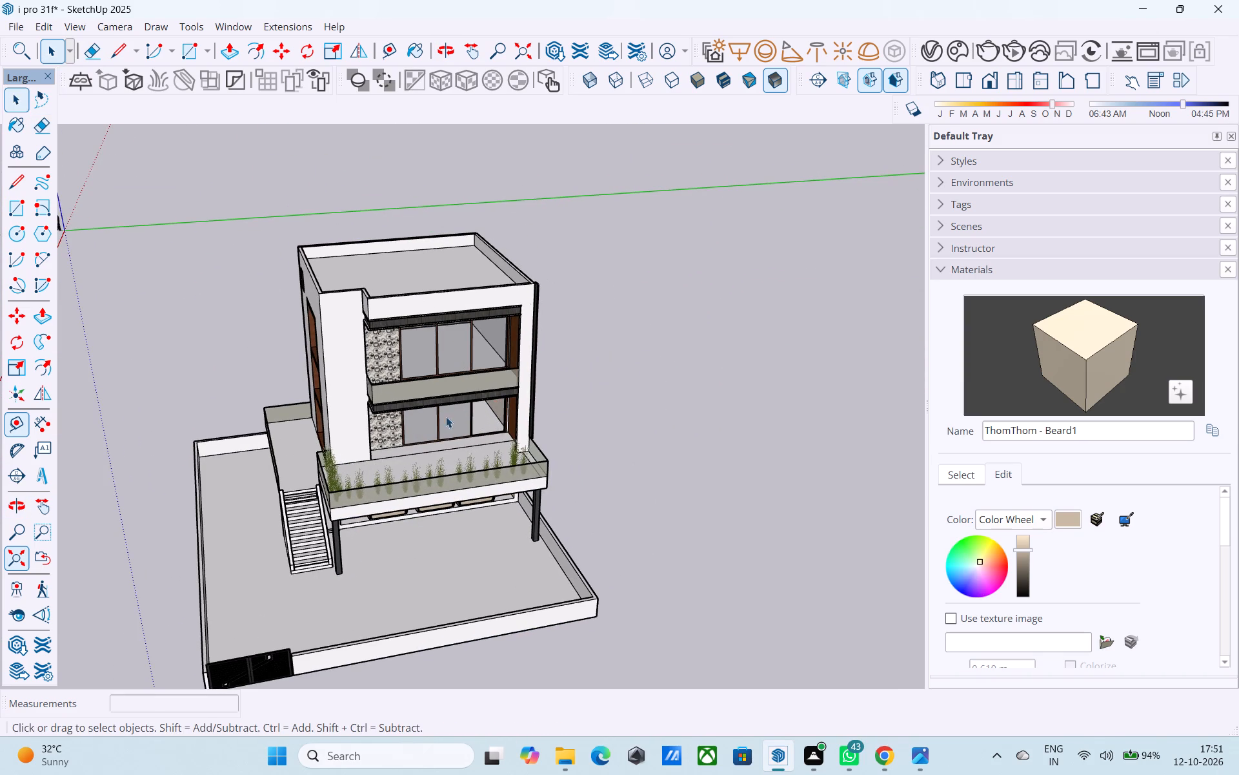
middle_click_drag(405, 427, 488, 344, "shift")
scroll(474, 355, "up", 4)
scroll(489, 346, "down", 5)
middle_click_drag(489, 351, 511, 242)
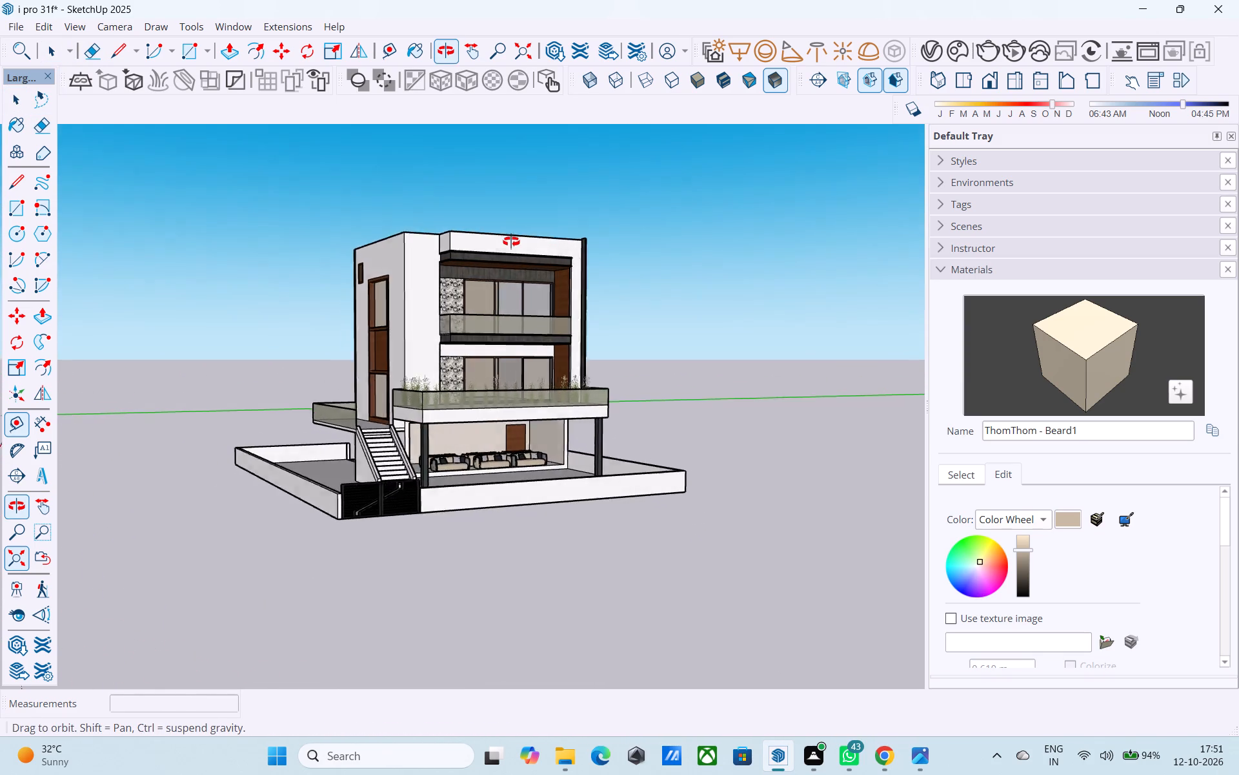
middle_click_drag(511, 242, 334, 272)
middle_click_drag(401, 298, 800, 302)
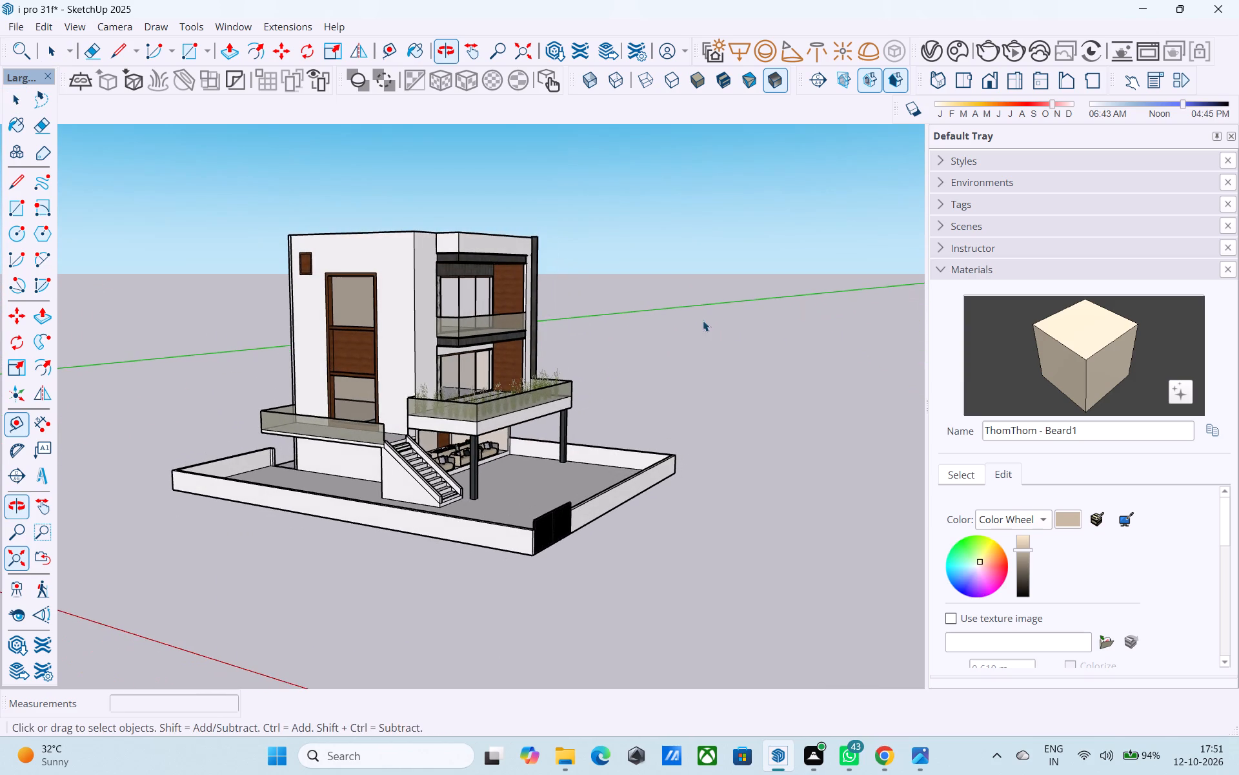
middle_click_drag(723, 280, 416, 257)
middle_click_drag(641, 270, 547, 273)
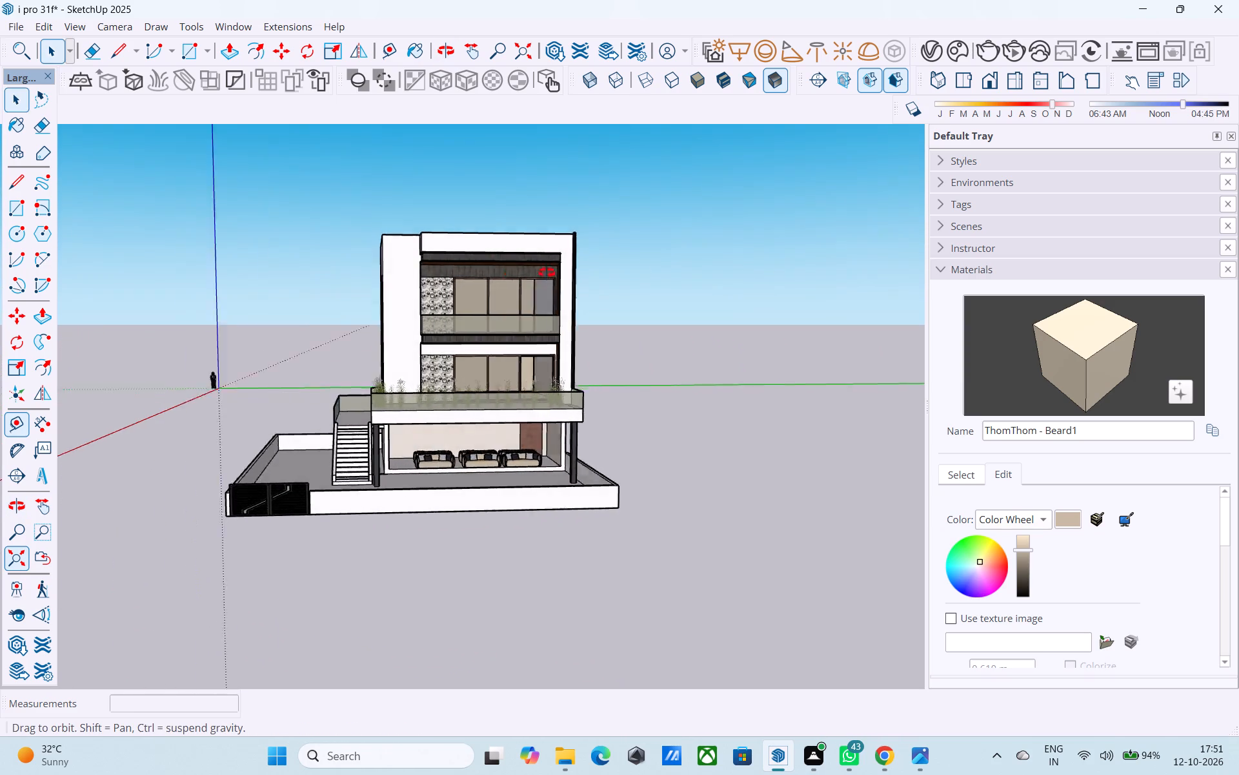
middle_click_drag(547, 273, 671, 304)
middle_click_drag(549, 432, 564, 353, "shift")
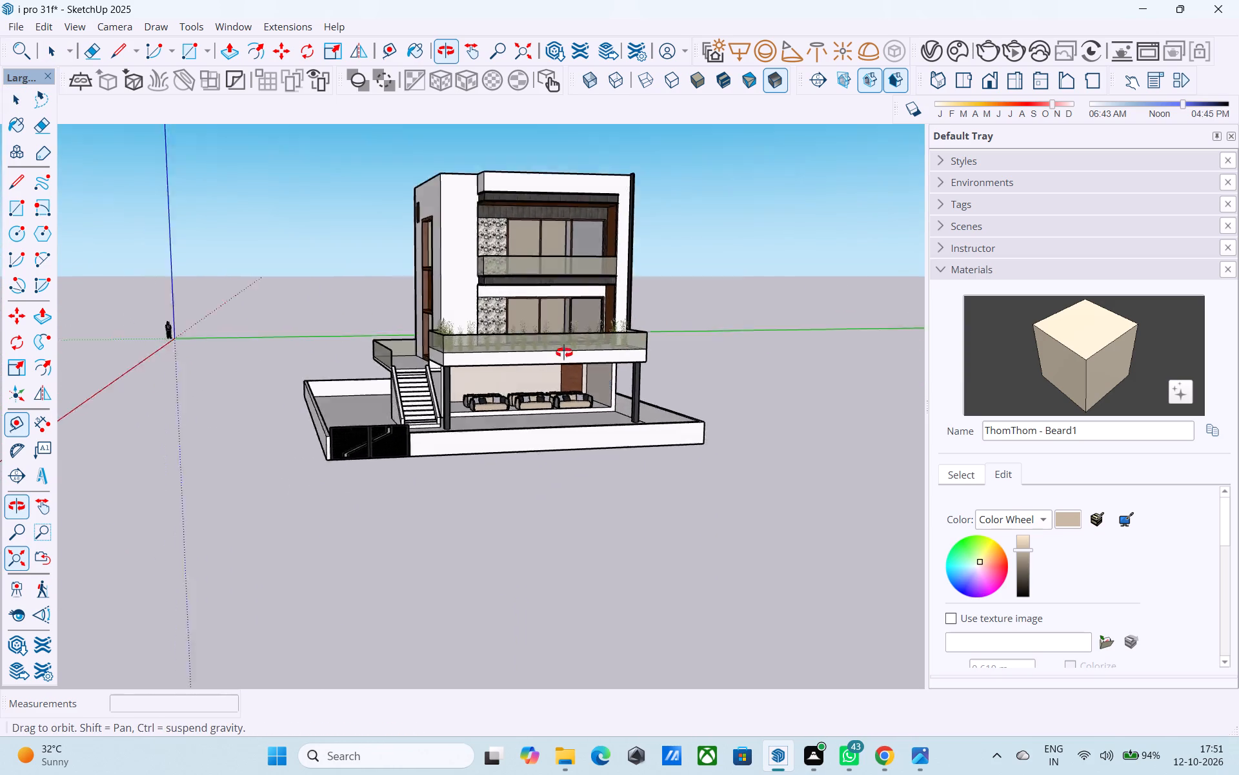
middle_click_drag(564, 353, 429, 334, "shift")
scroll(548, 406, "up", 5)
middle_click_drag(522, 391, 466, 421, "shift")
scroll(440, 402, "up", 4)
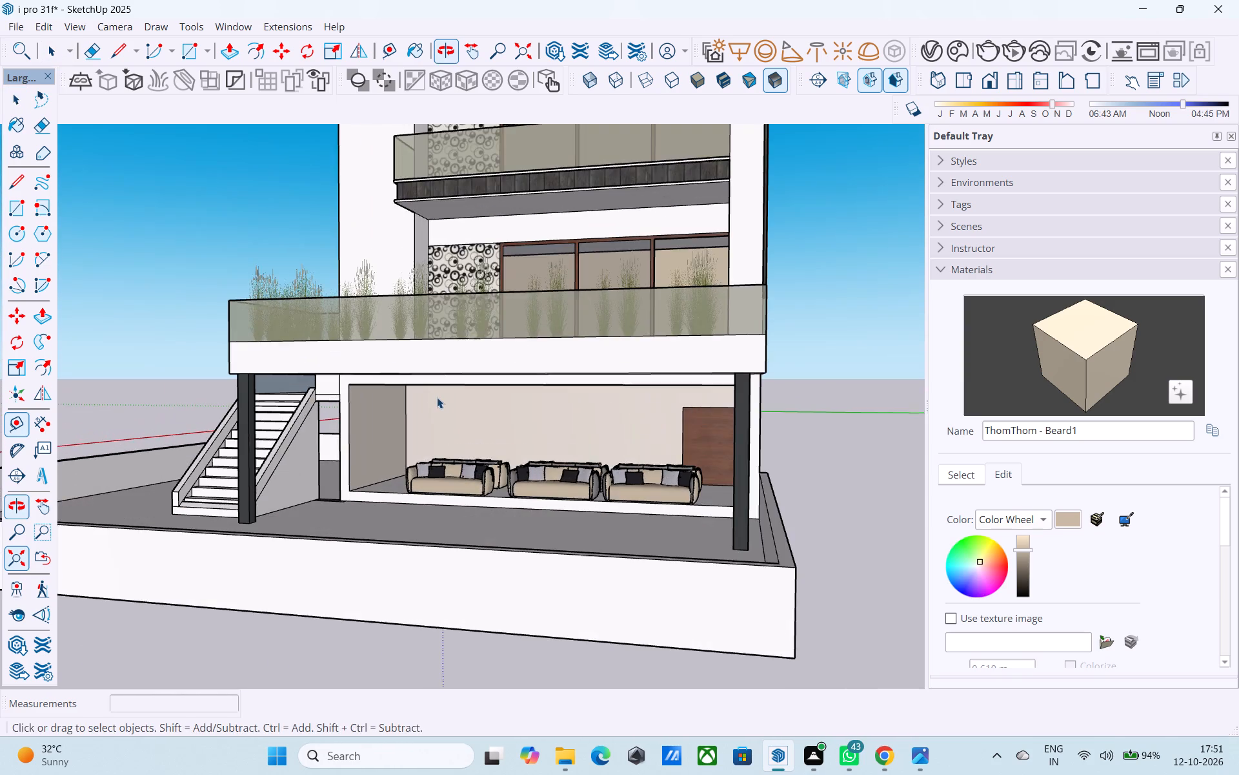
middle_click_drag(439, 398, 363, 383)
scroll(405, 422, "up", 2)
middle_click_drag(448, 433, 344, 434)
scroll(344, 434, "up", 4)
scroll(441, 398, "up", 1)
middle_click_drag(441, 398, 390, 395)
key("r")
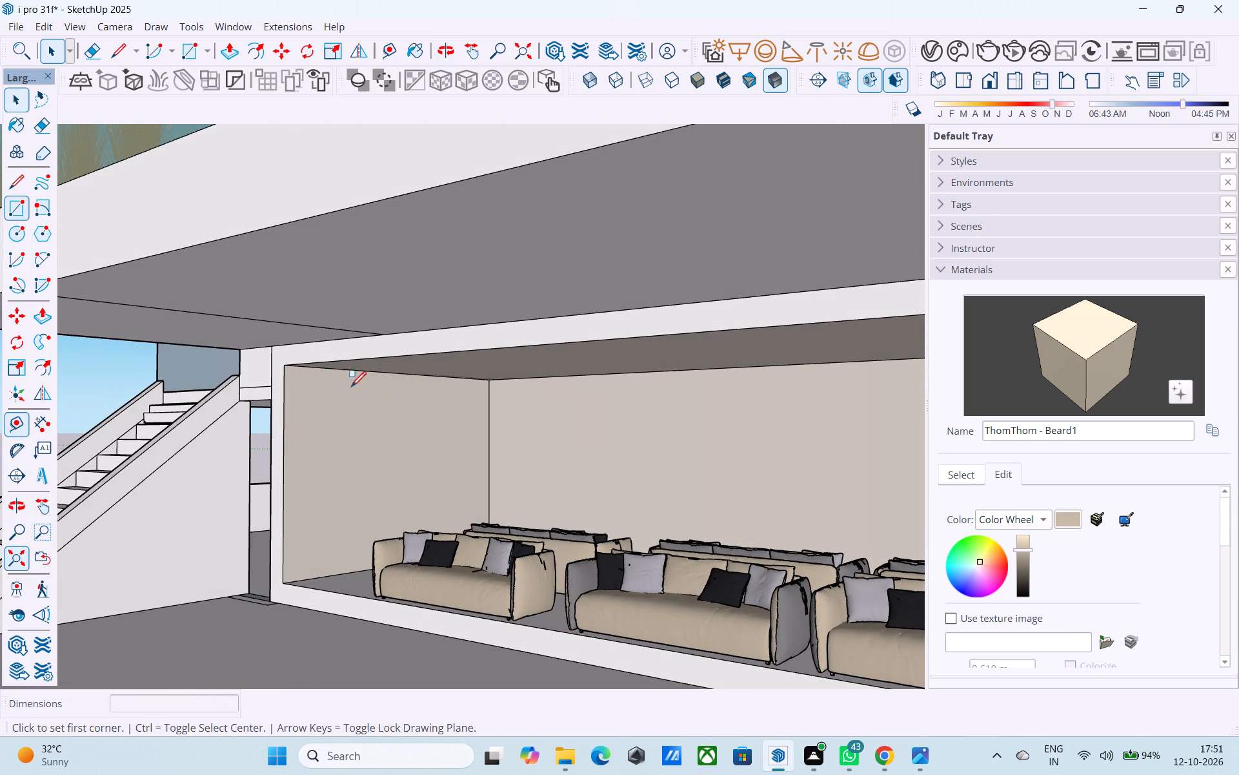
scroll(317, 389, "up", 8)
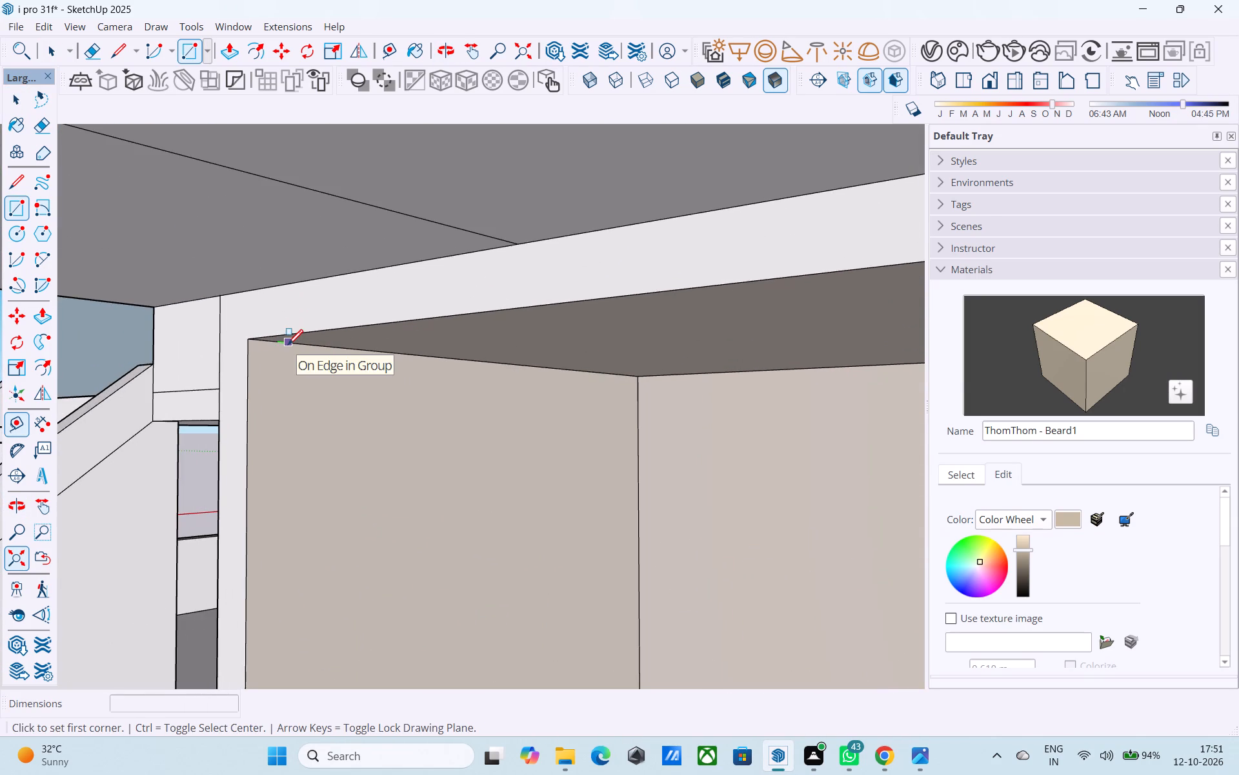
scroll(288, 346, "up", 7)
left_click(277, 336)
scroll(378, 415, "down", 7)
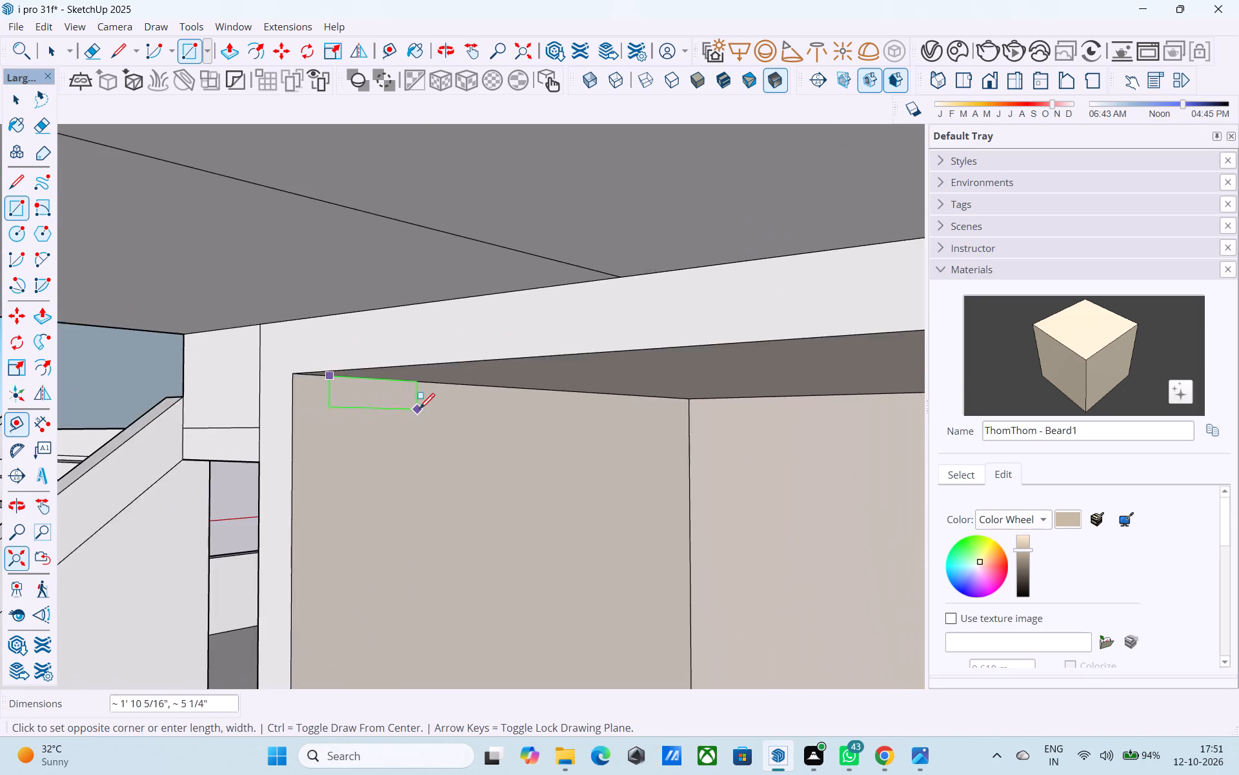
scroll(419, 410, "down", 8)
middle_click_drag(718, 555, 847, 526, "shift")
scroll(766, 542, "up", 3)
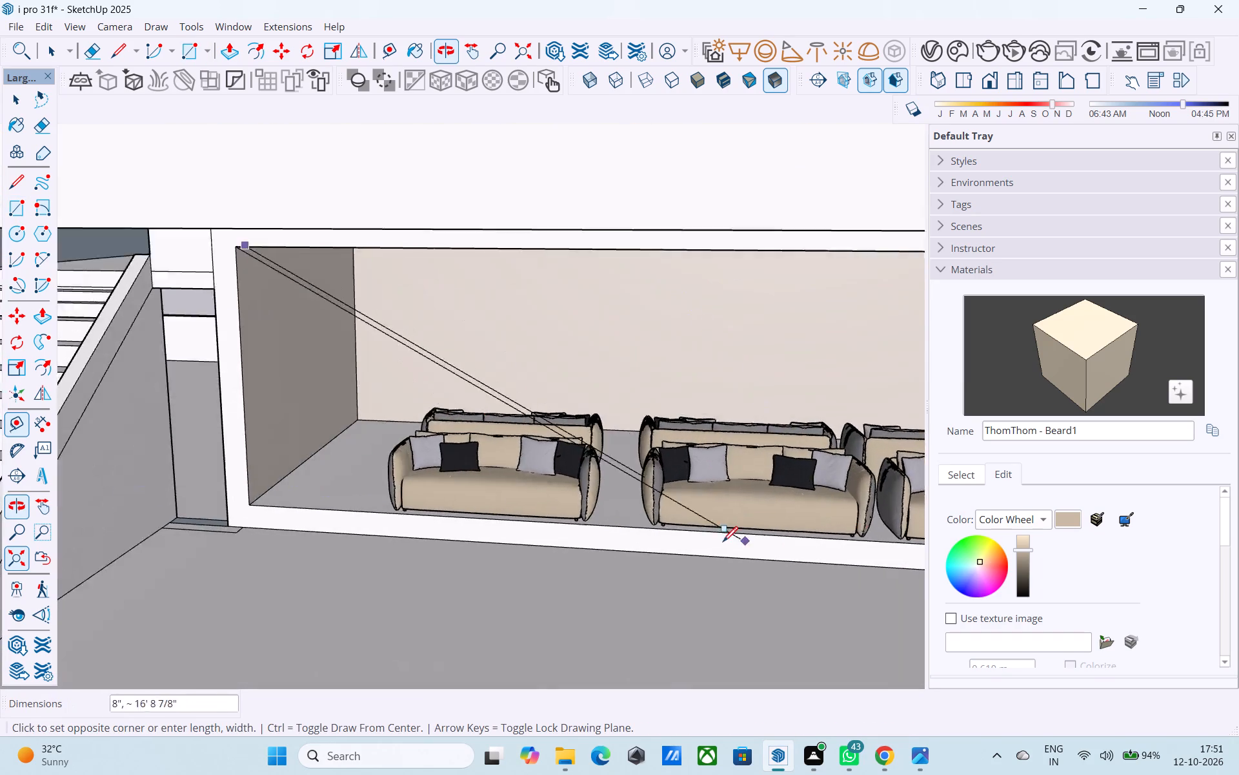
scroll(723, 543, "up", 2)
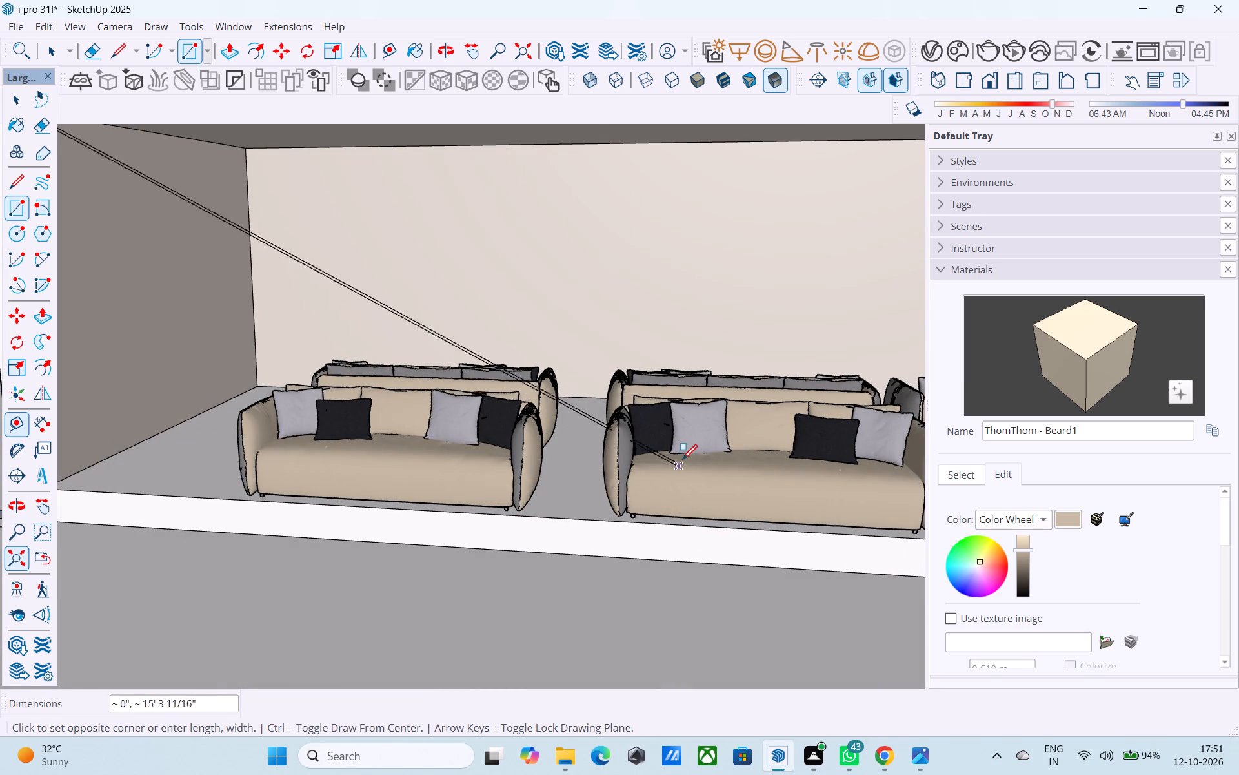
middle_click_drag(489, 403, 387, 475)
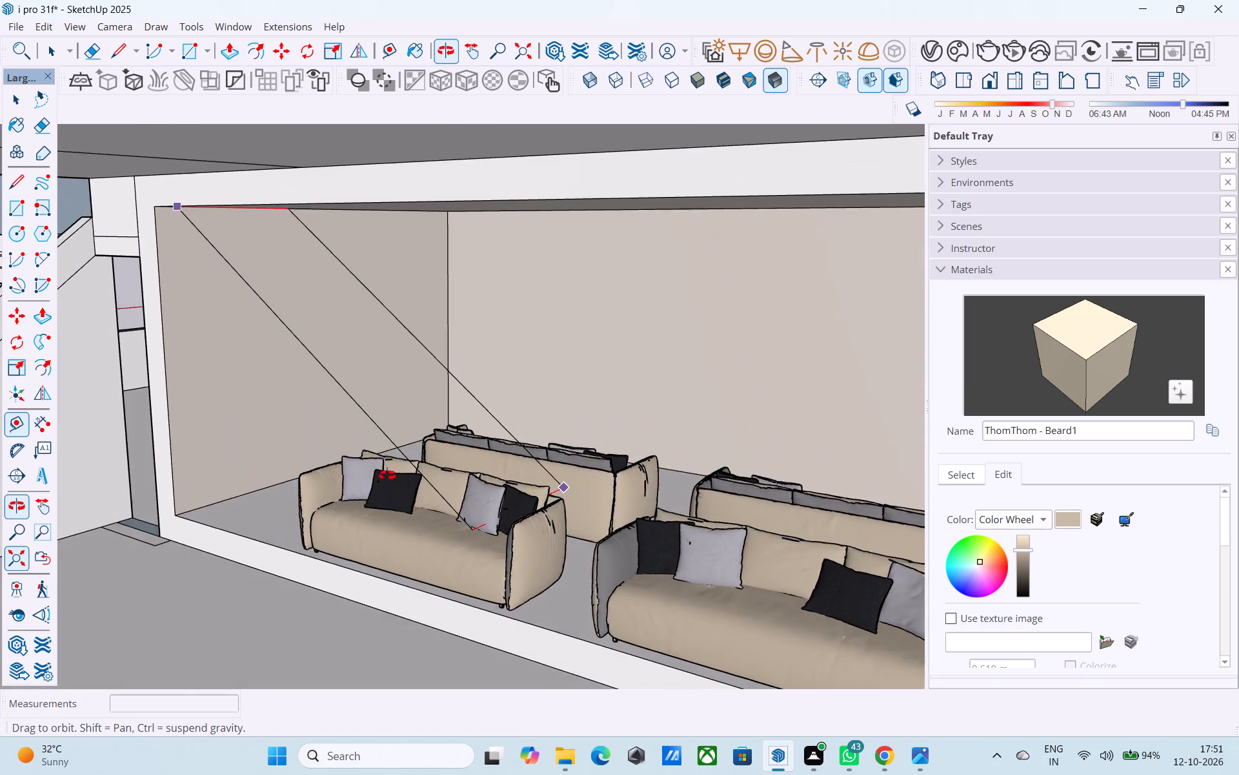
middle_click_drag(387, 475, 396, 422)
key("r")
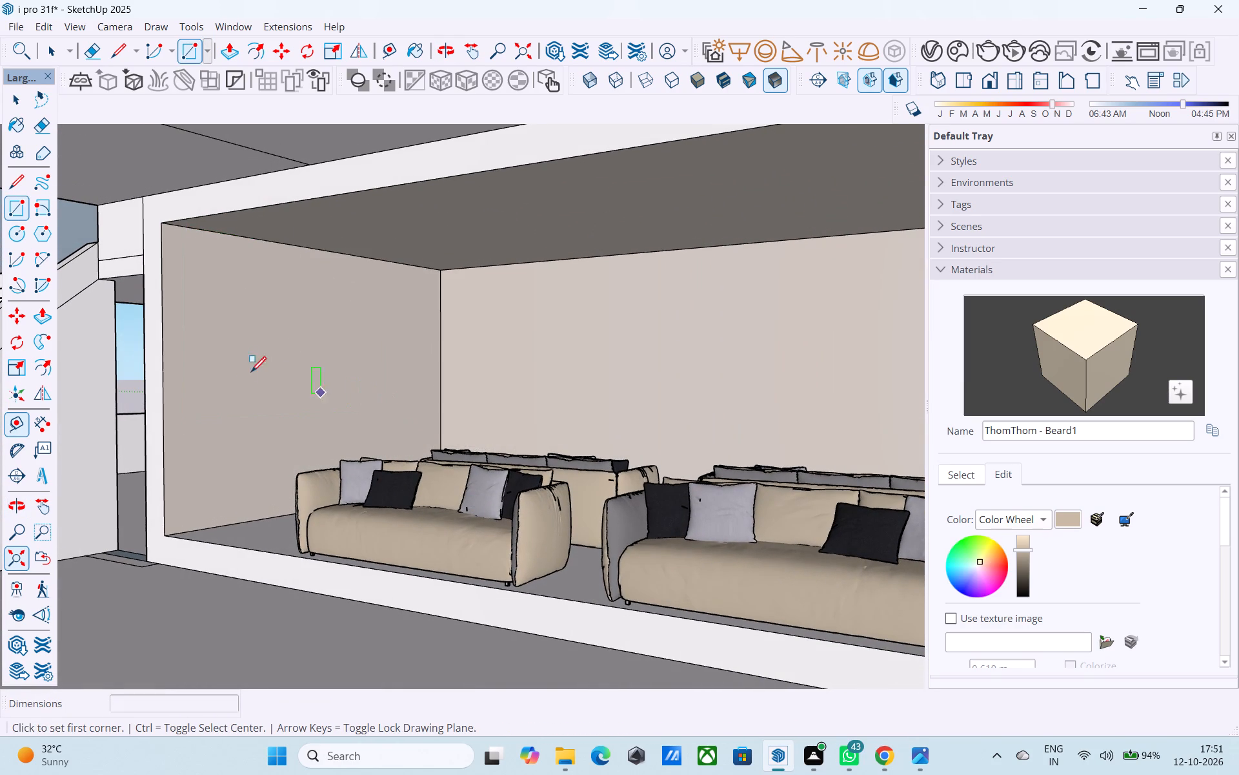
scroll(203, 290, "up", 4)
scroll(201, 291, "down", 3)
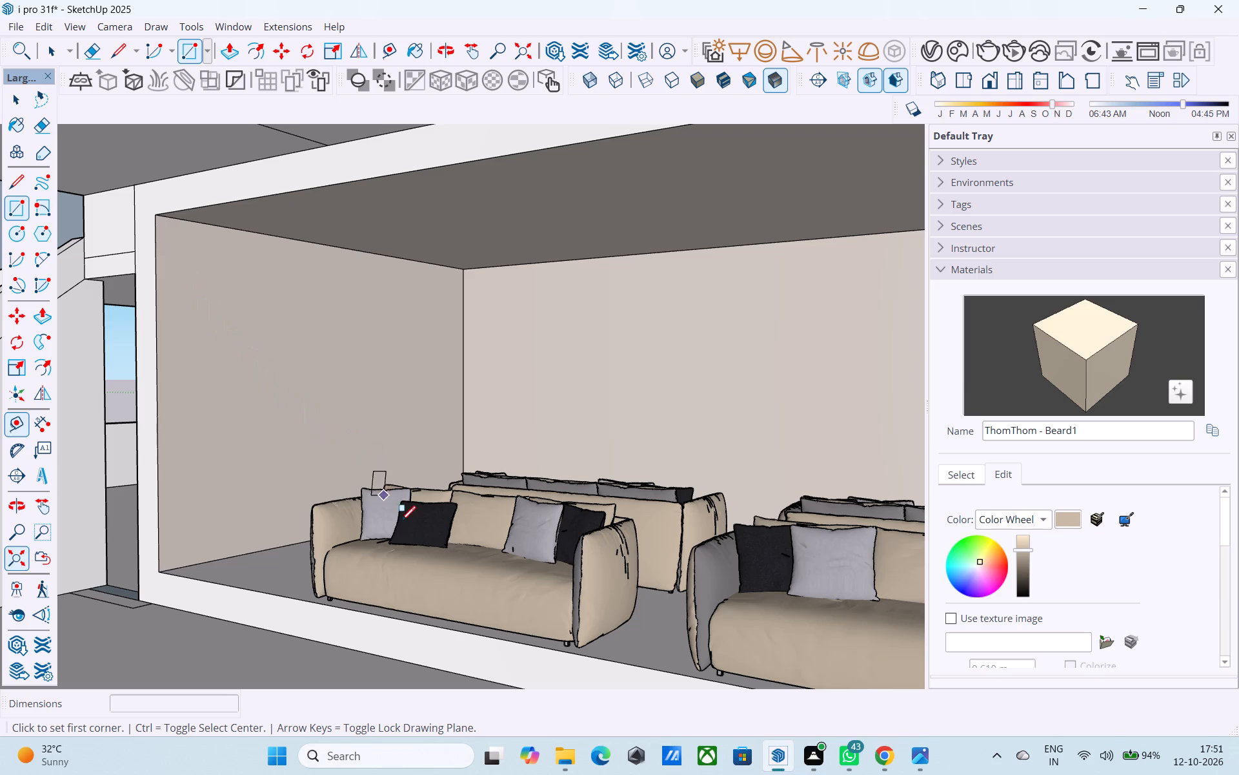
Move all six sofas in the ground-floor room about 2' 7" back from the front opening, toward the rear wall.
key("space")
left_click(483, 530)
middle_click_drag(543, 515, 849, 596)
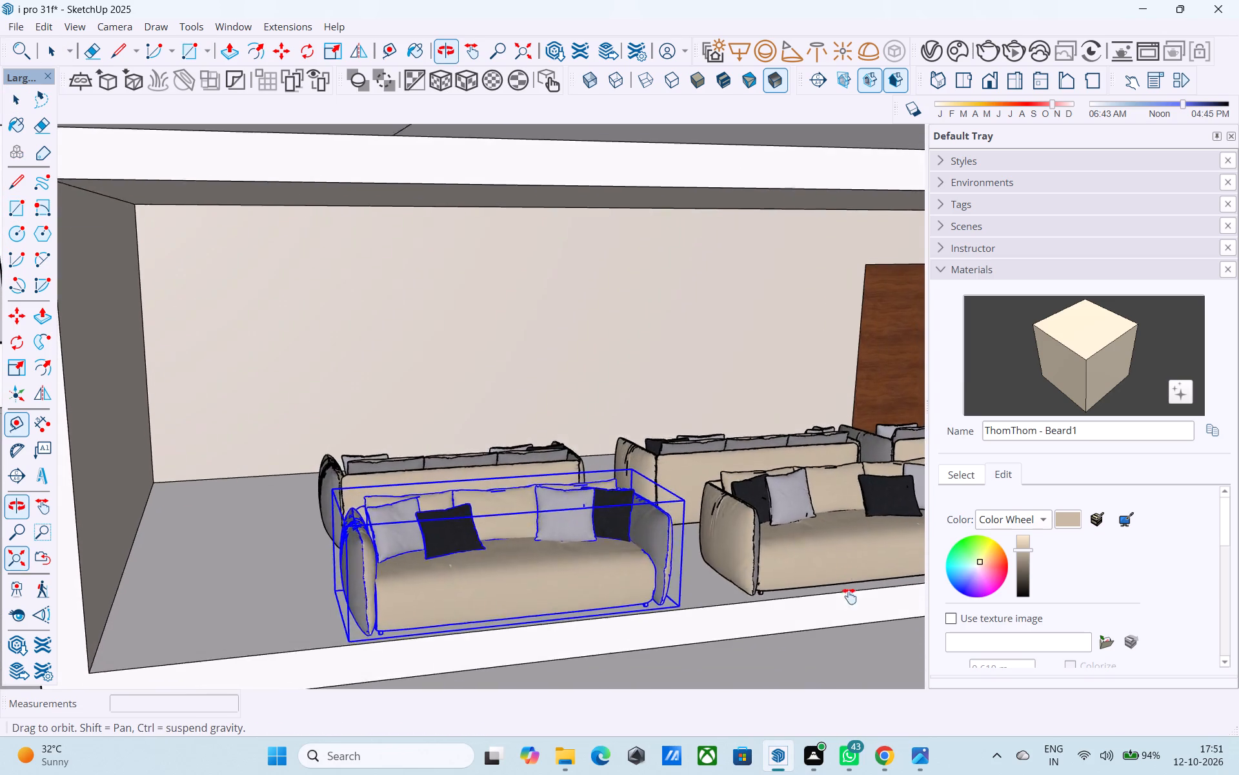
middle_click_drag(849, 596, 696, 473)
left_click(669, 413, "shift")
left_click(875, 372, "shift")
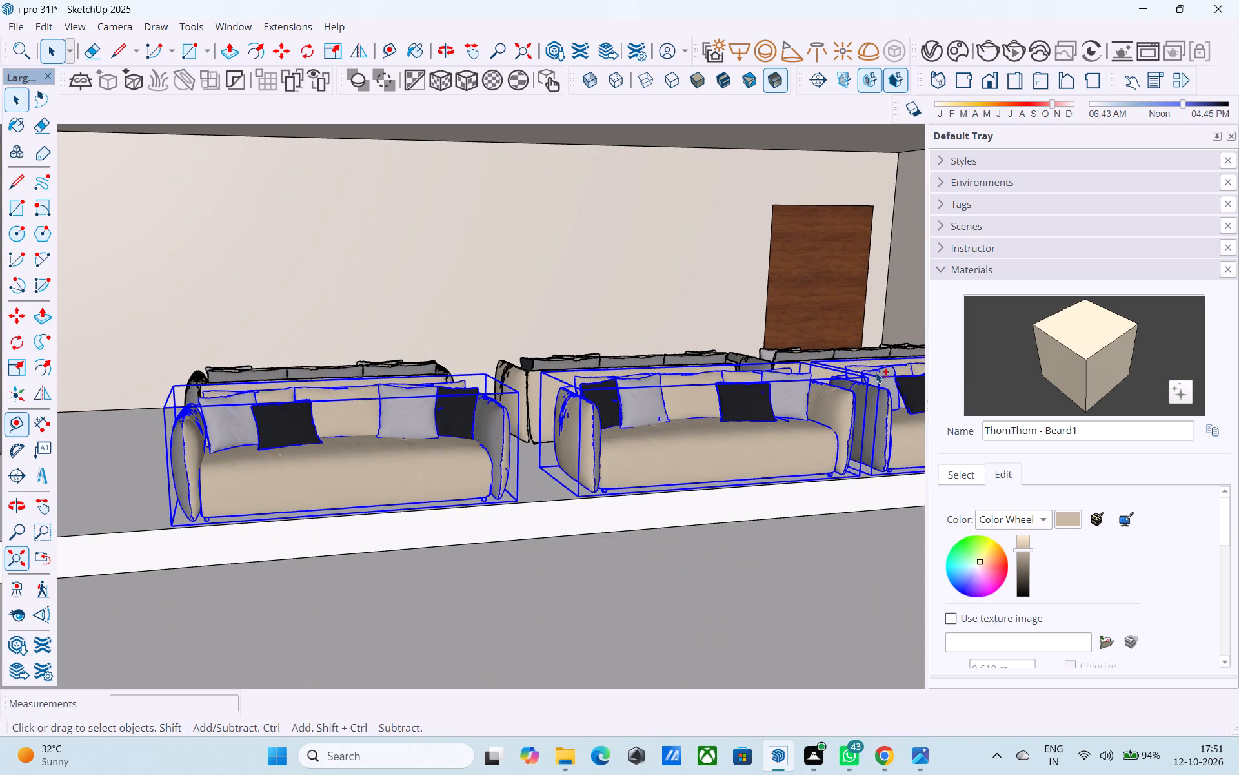
middle_click_drag(832, 353, 840, 417, "shift")
left_click(836, 418, "shift")
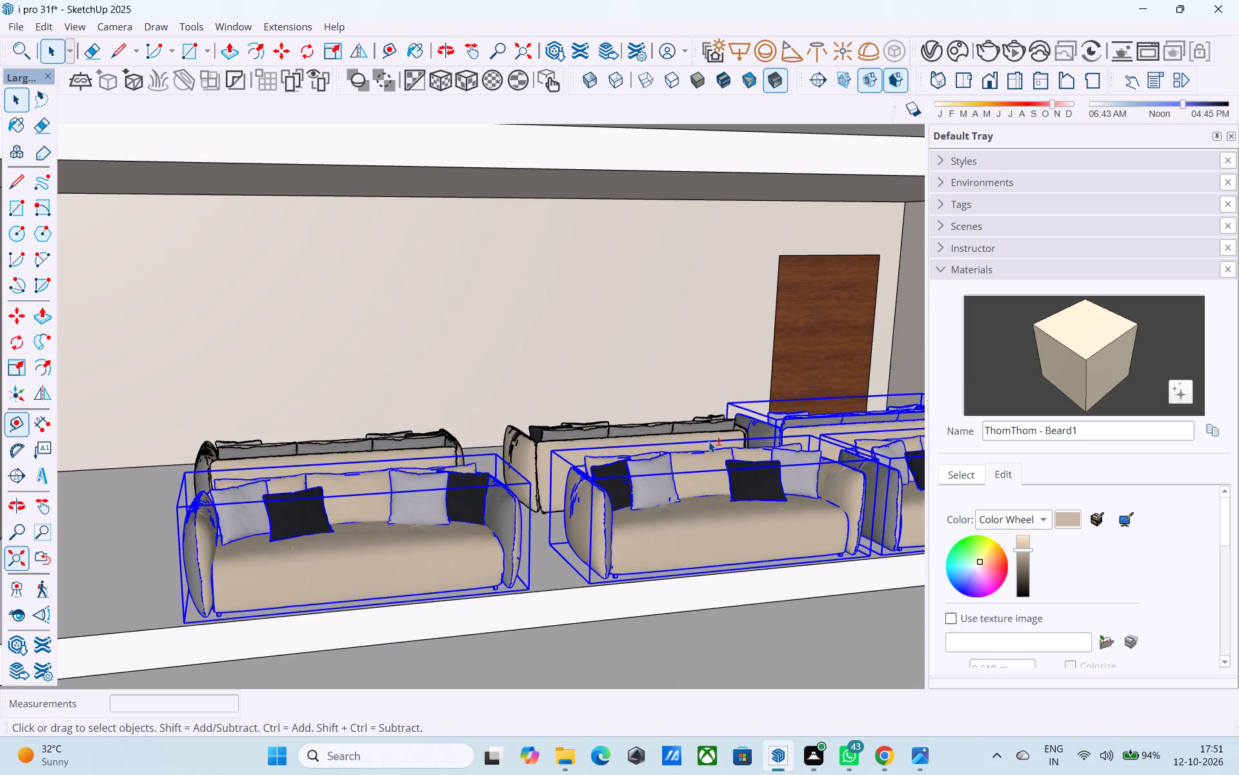
left_click(672, 431, "shift")
left_click(405, 447, "shift")
scroll(405, 441, "down", 4, "shift")
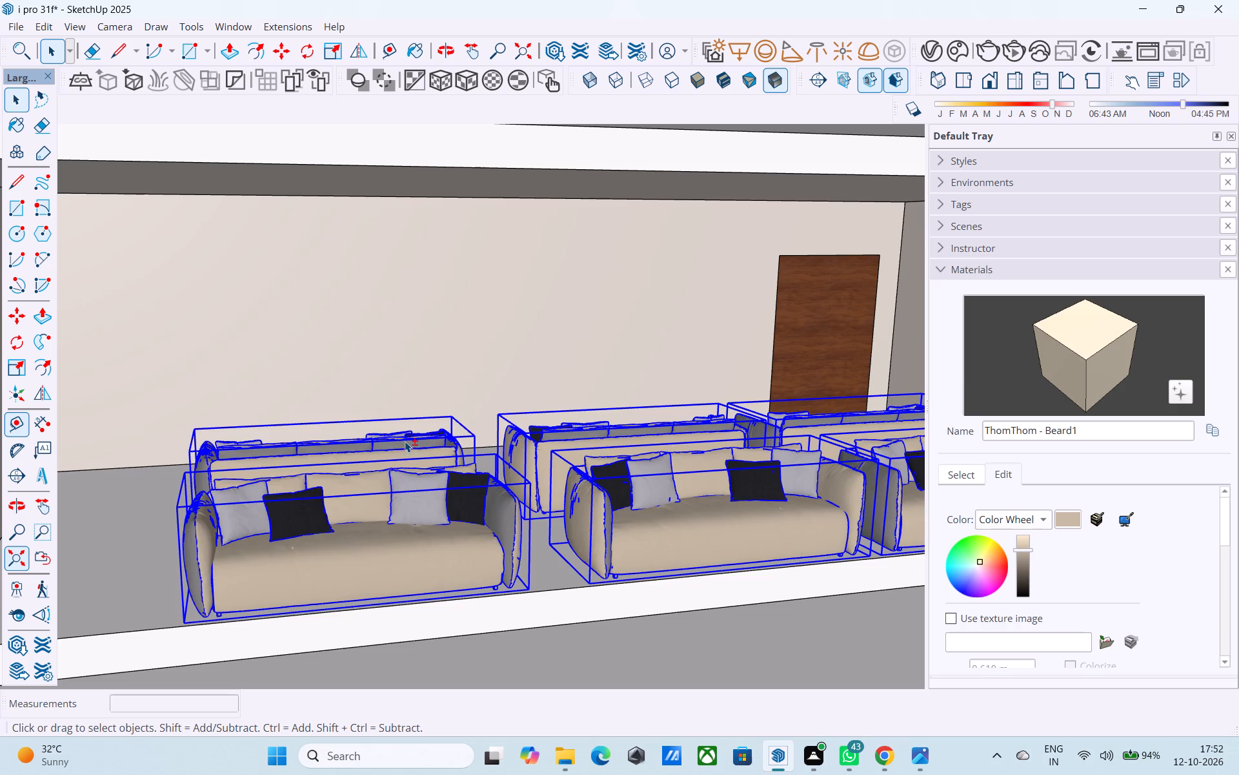
scroll(405, 441, "down", 2, "shift")
key("m")
left_click(227, 549)
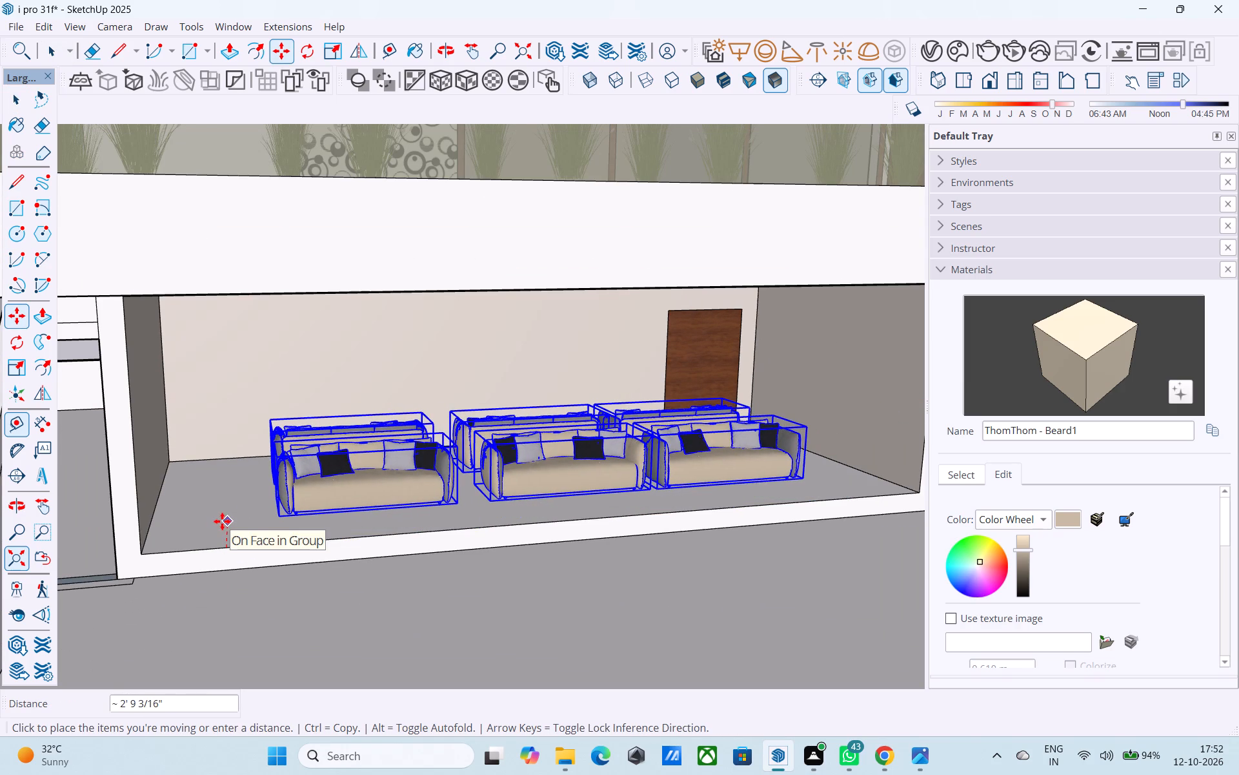
left_click(225, 524)
key("space")
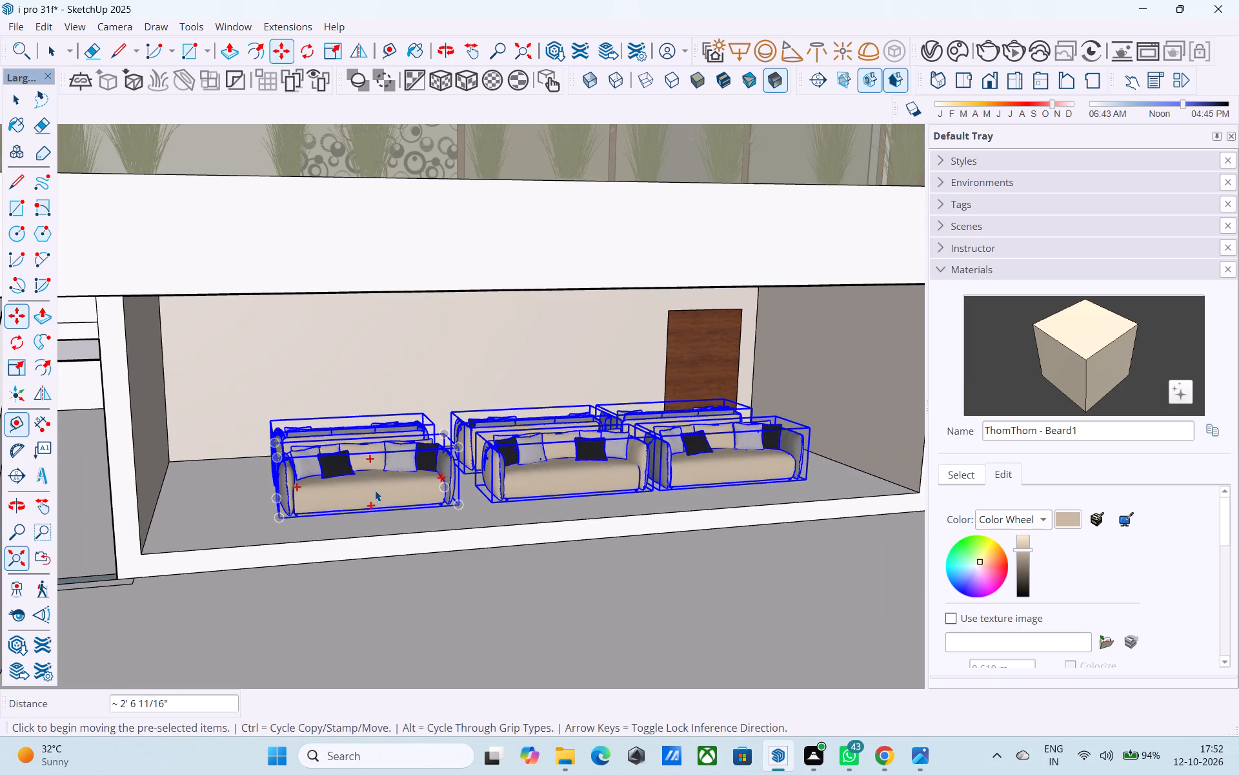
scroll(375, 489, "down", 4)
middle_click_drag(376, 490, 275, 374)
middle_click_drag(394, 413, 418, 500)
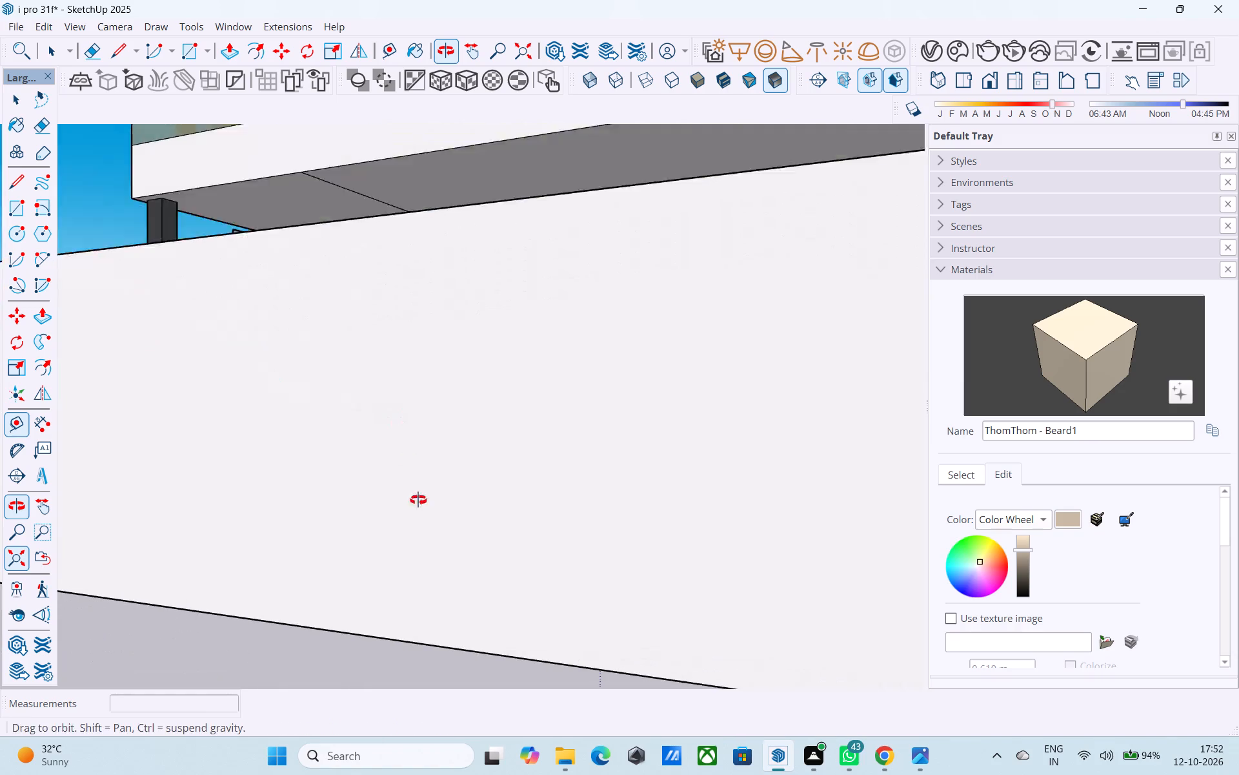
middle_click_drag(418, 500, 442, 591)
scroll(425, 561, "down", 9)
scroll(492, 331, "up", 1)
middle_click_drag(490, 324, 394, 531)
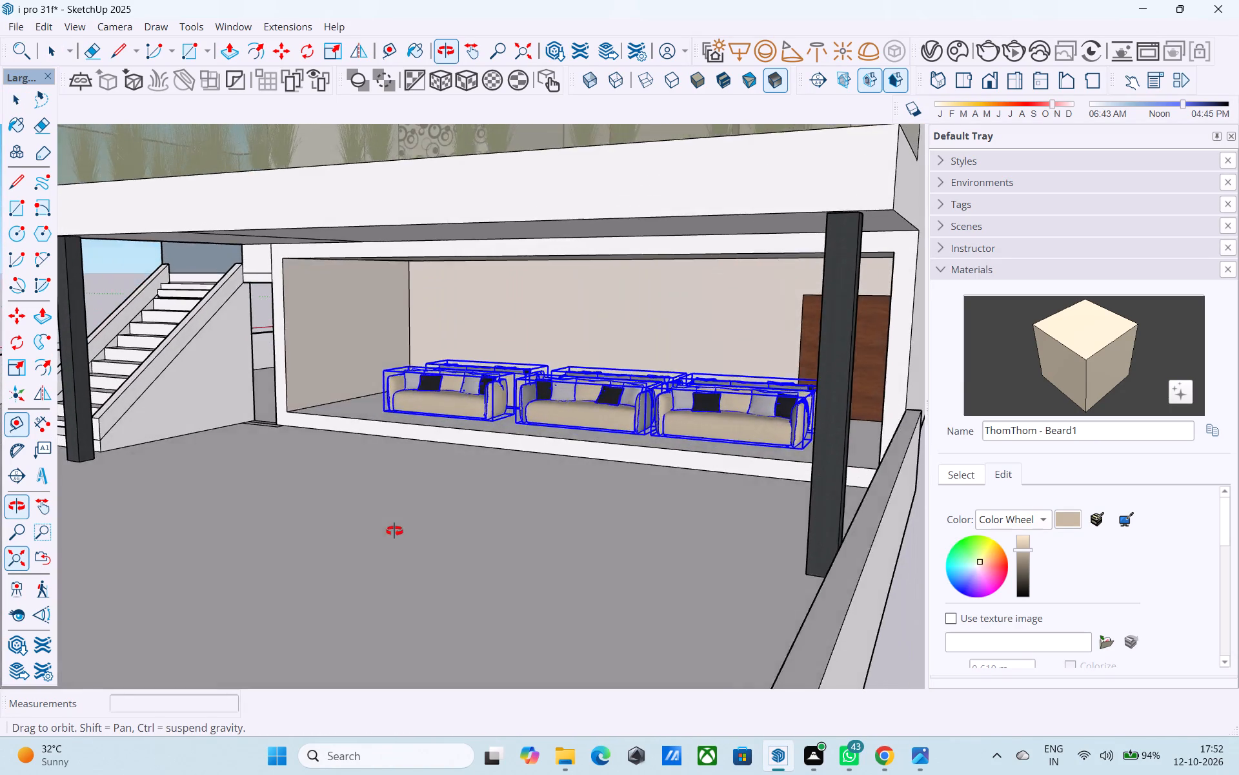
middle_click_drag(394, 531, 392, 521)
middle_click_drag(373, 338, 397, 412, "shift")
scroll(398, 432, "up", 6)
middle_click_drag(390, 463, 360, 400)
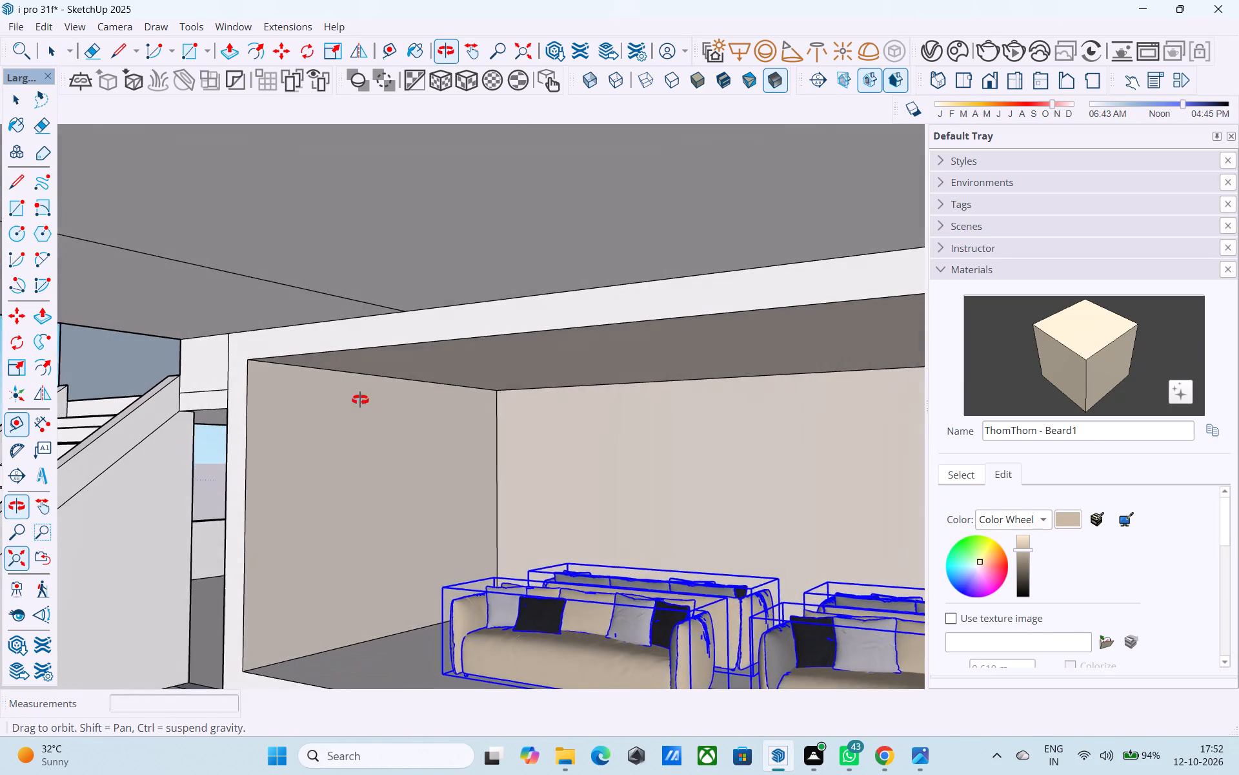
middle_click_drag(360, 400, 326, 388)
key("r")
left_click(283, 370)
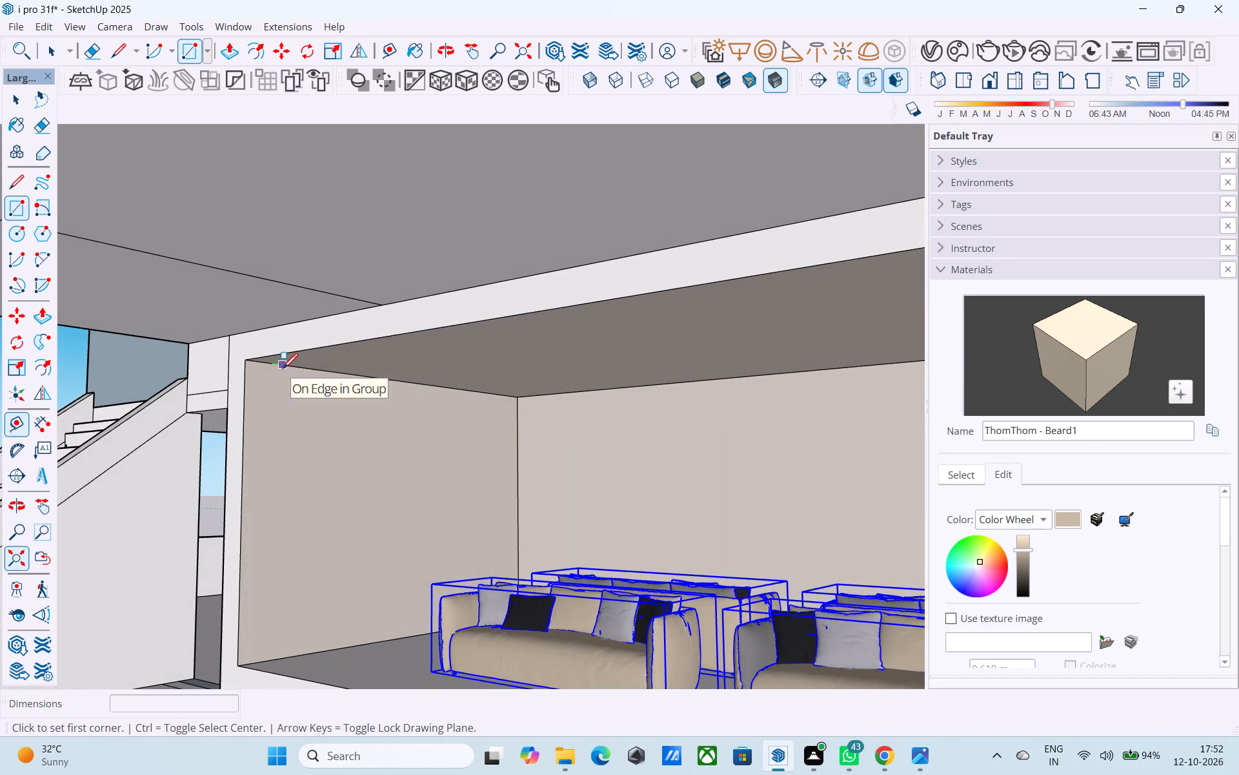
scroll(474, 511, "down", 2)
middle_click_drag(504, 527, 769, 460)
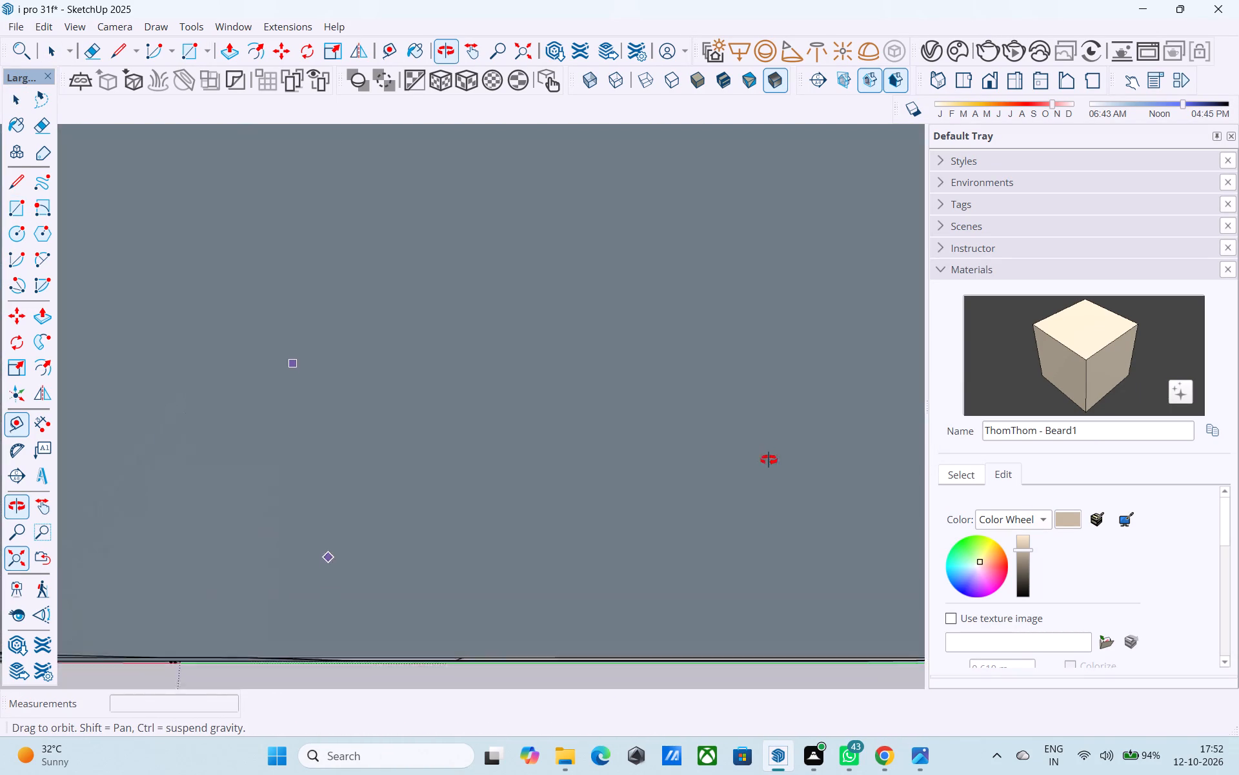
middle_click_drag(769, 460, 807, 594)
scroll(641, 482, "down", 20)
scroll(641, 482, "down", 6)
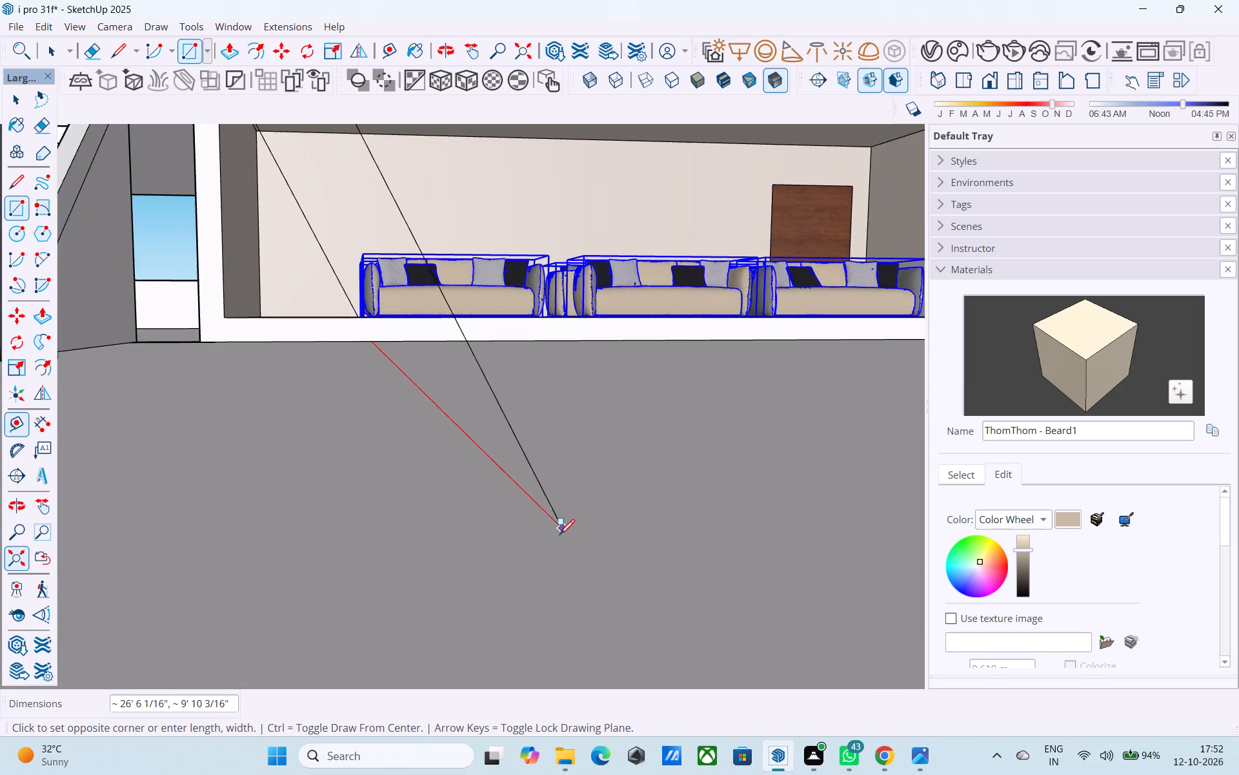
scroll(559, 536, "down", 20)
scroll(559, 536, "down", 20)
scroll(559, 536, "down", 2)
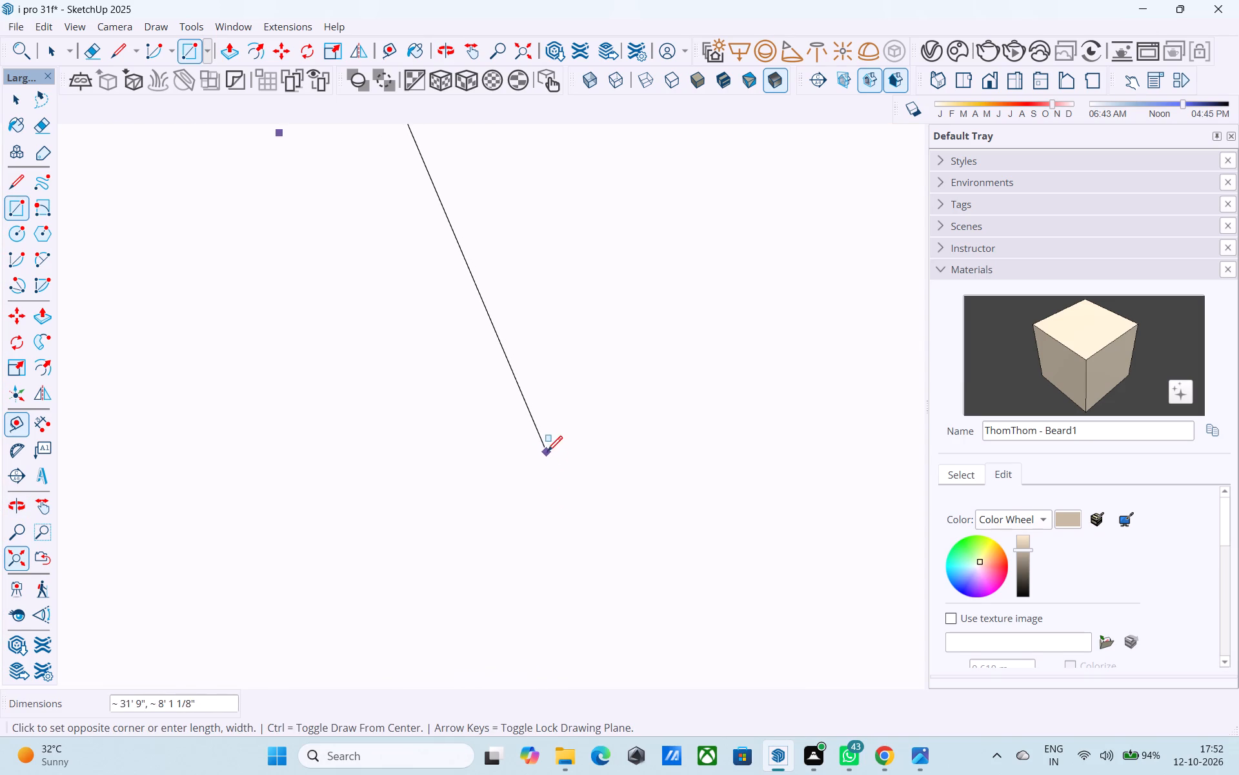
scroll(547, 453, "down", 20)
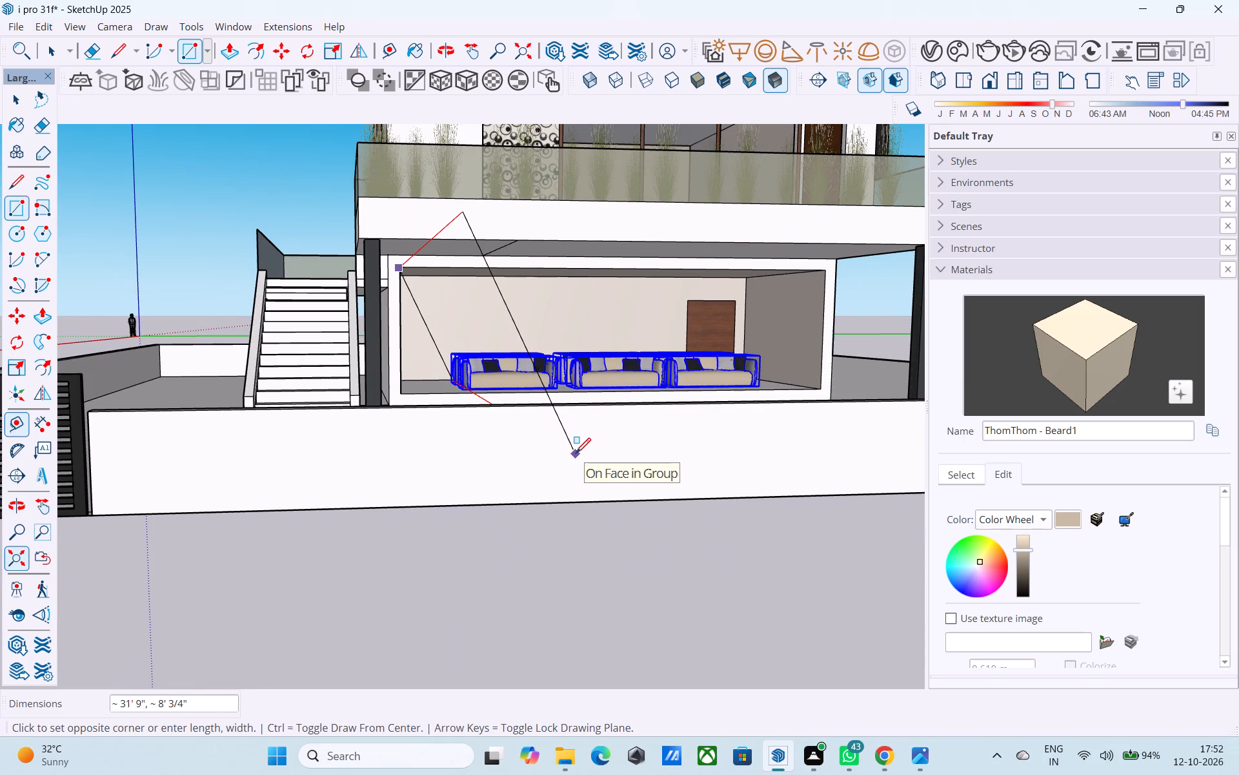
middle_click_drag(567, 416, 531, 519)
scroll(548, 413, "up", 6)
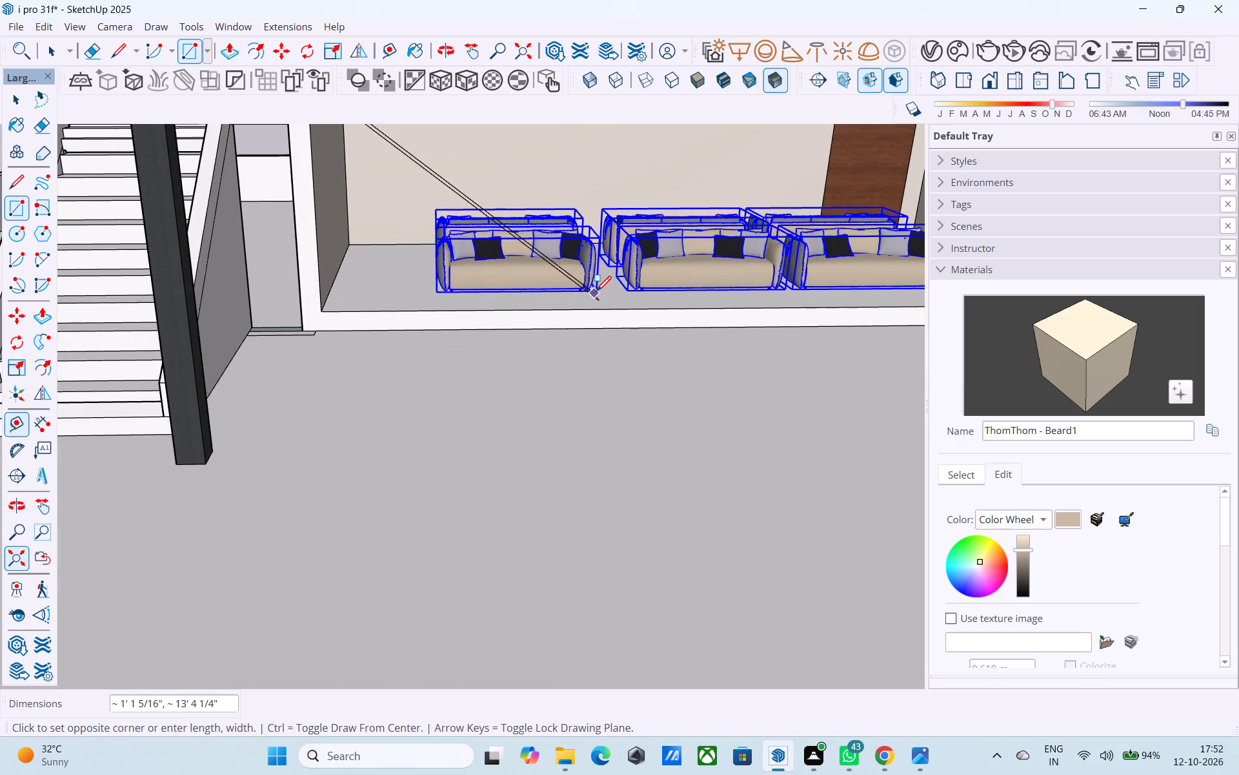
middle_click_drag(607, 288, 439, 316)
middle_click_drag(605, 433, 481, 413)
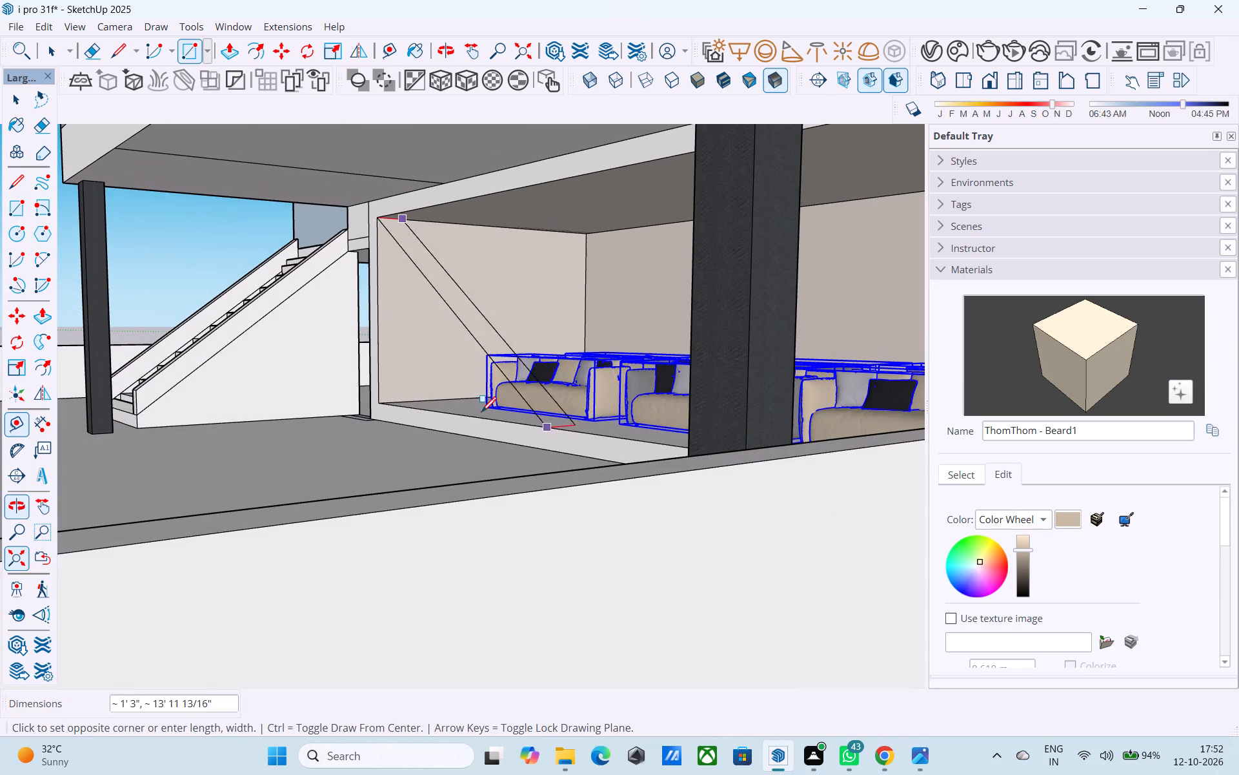
Draw a vertical rectangle about 12' 8" by 8' in the ground-floor room's front opening, starting at the opening's upper corner nearest the staircase.
key("r")
scroll(375, 224, "up", 3)
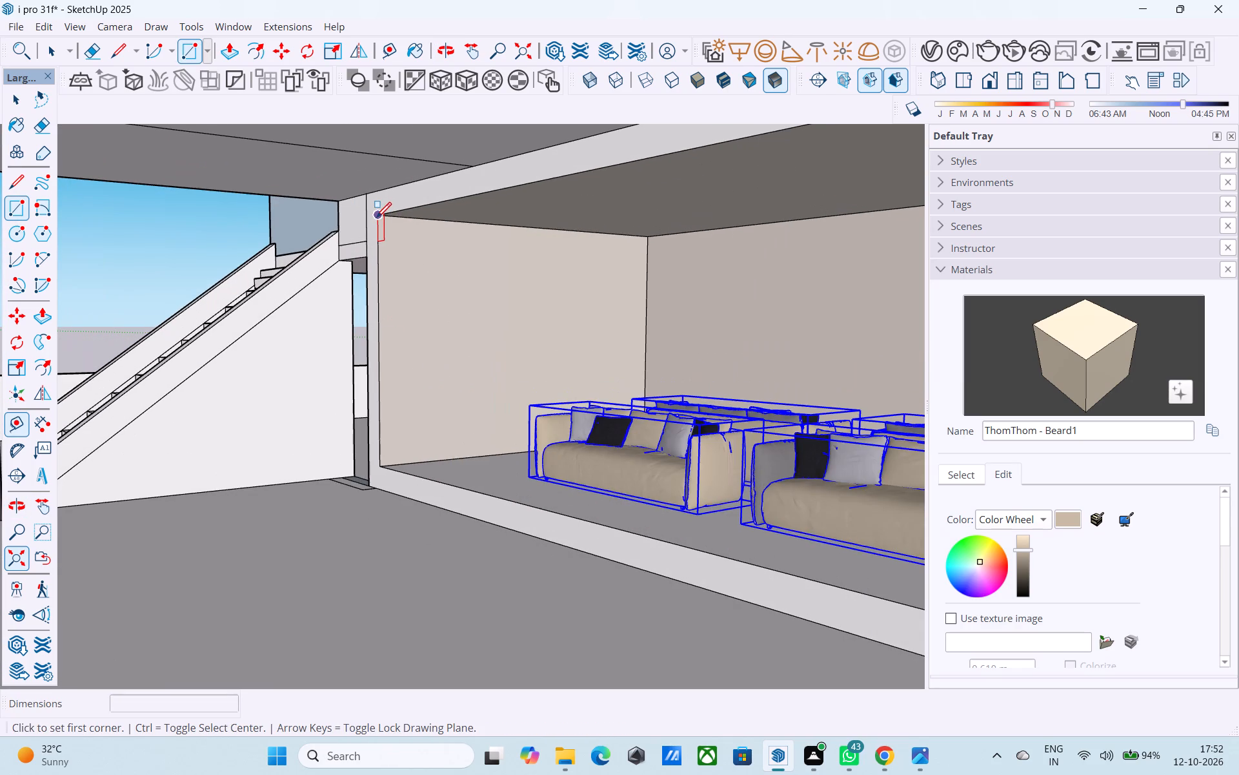
left_click(376, 219)
left_click(678, 548)
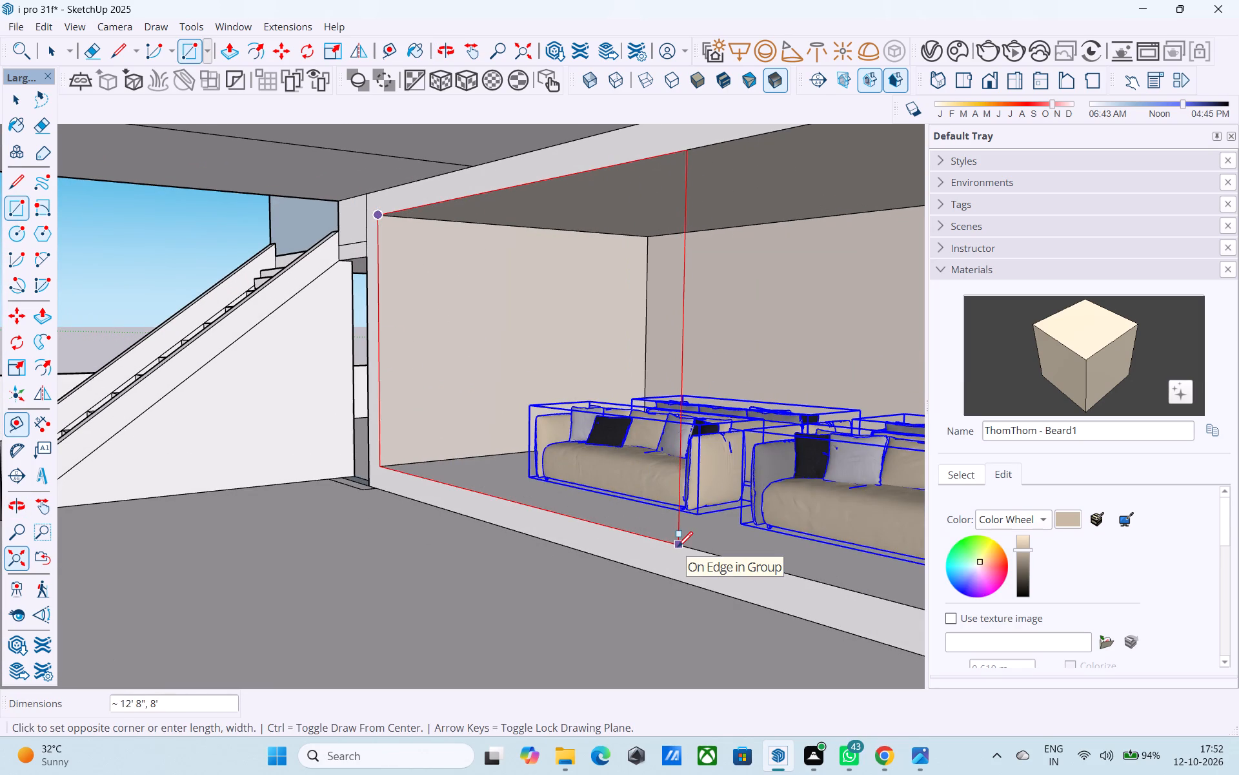
Paint the new panel in the ground-floor front opening with the LightPink_Translucent material from the model's materials.
middle_click_drag(604, 503, 840, 515)
scroll(647, 462, "down", 6)
middle_click_drag(632, 475, 701, 501)
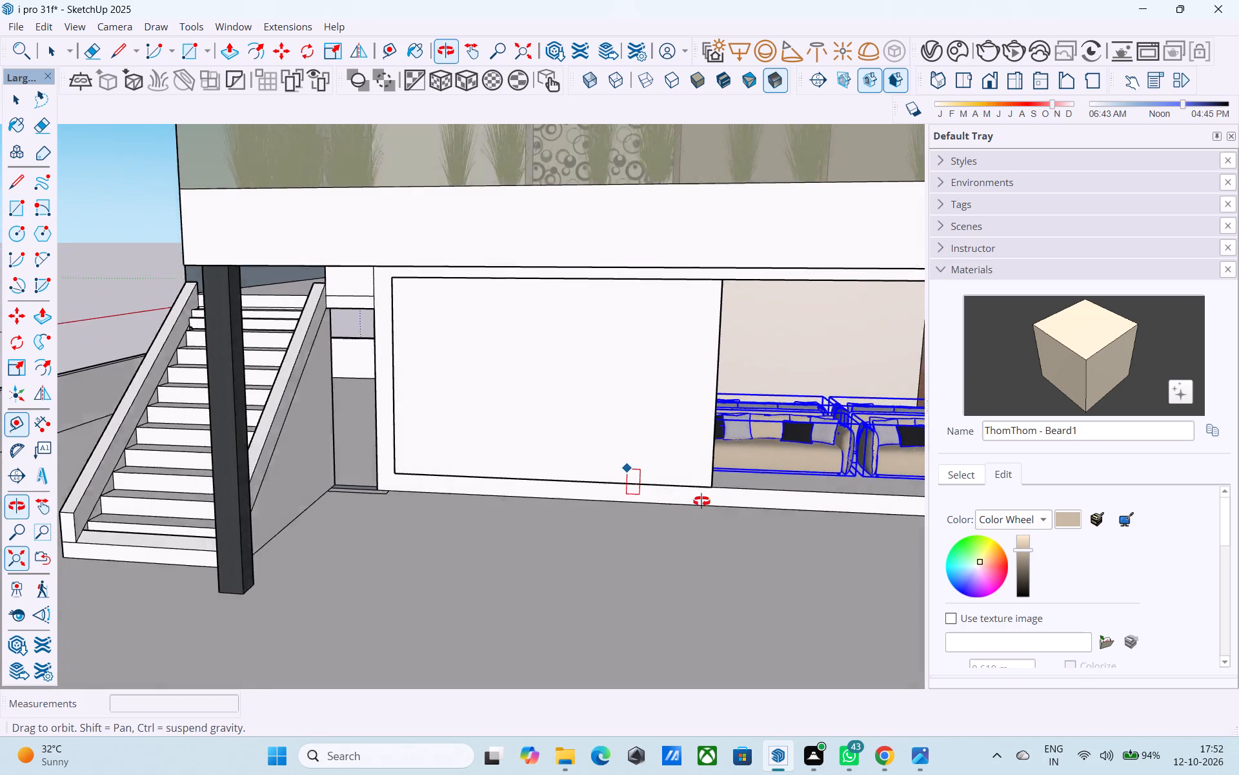
middle_click_drag(701, 501, 704, 502)
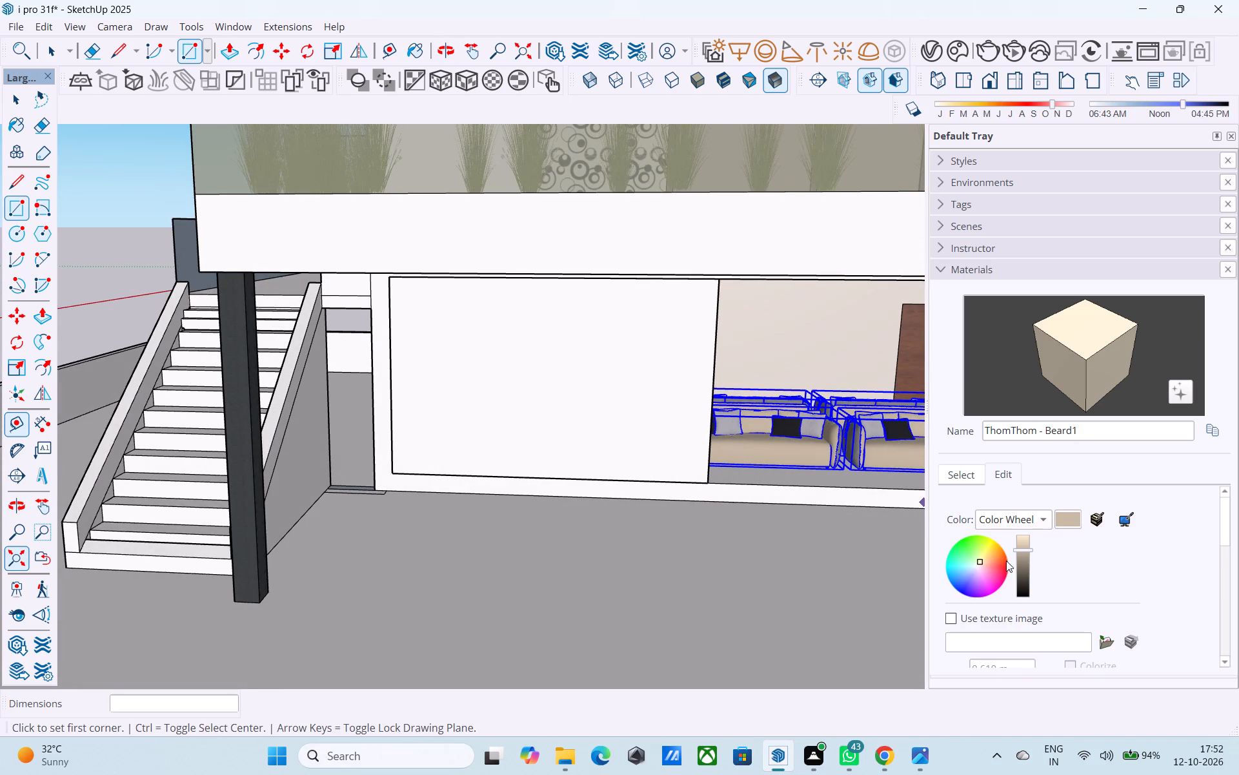
left_click(978, 479)
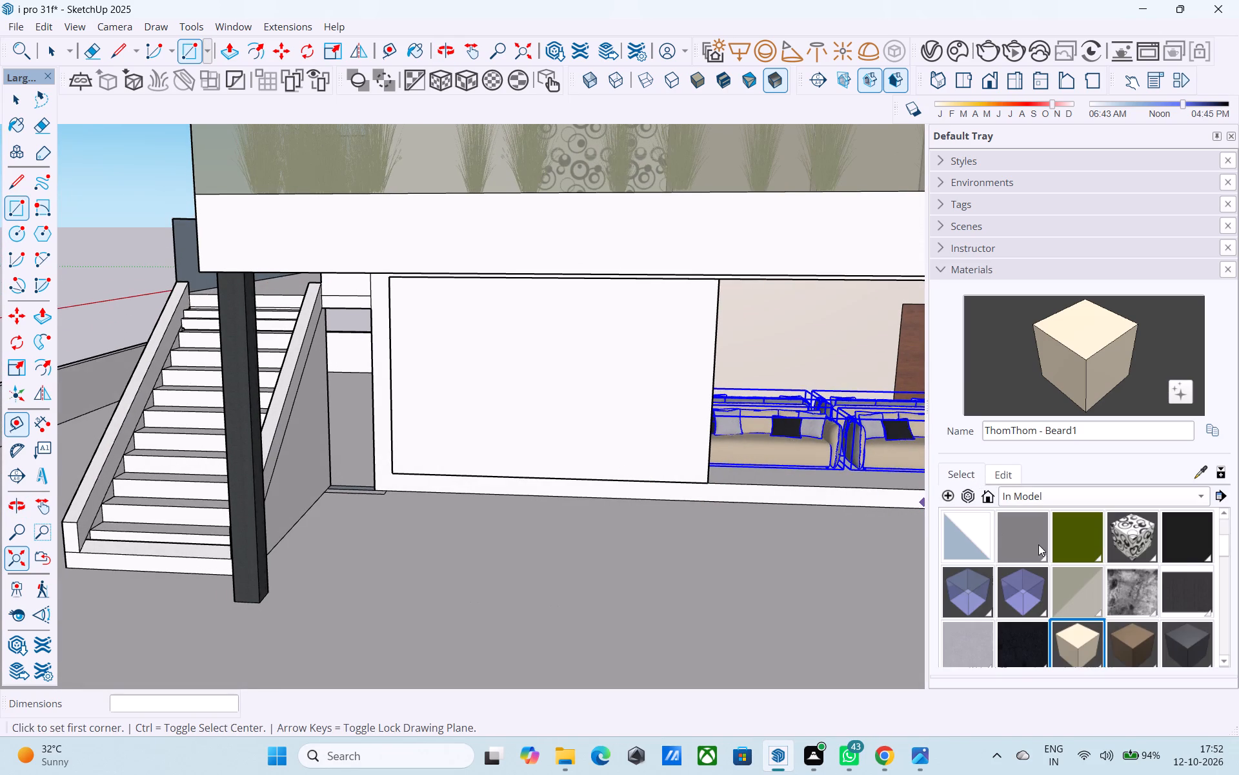
left_click(1082, 595)
left_click(560, 333)
Lighten the LightPink_Translucent glass material and shift its colour to a pale green.
scroll(572, 419, "down", 5)
middle_click_drag(571, 427, 569, 429)
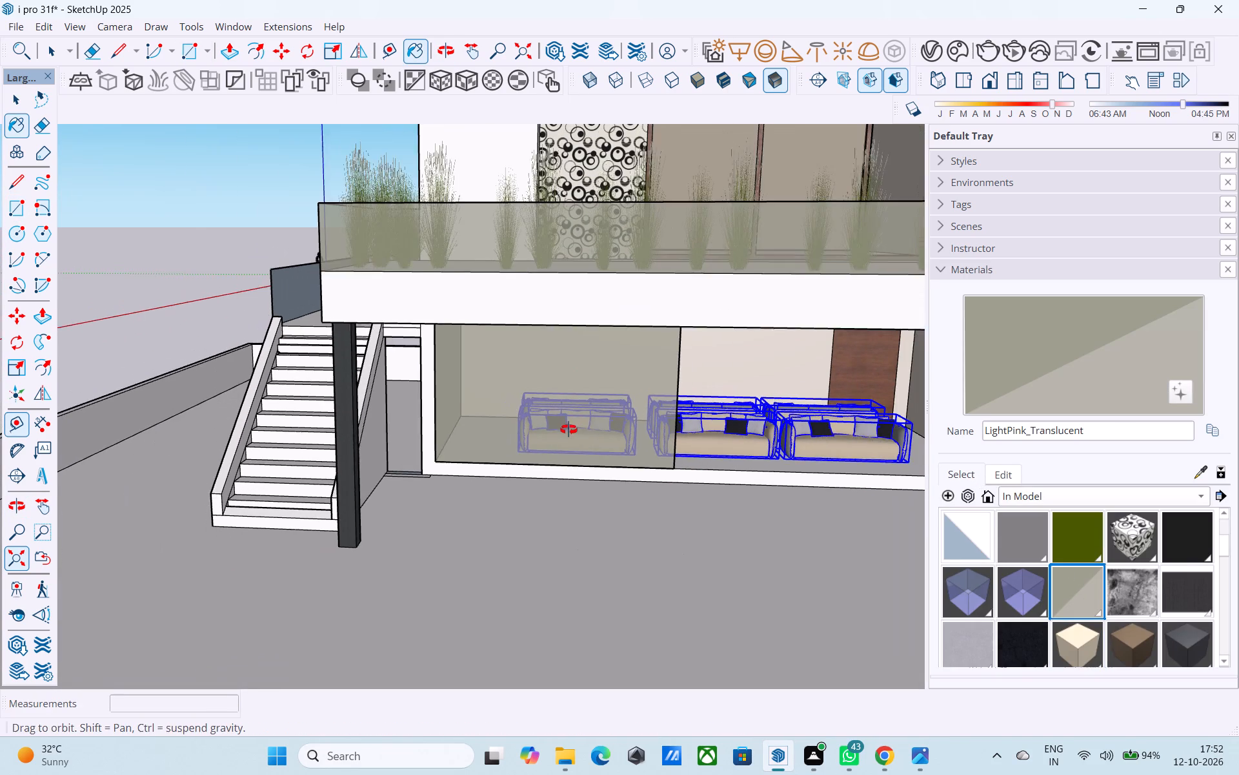
middle_click_drag(569, 429, 576, 435)
left_click(1001, 473)
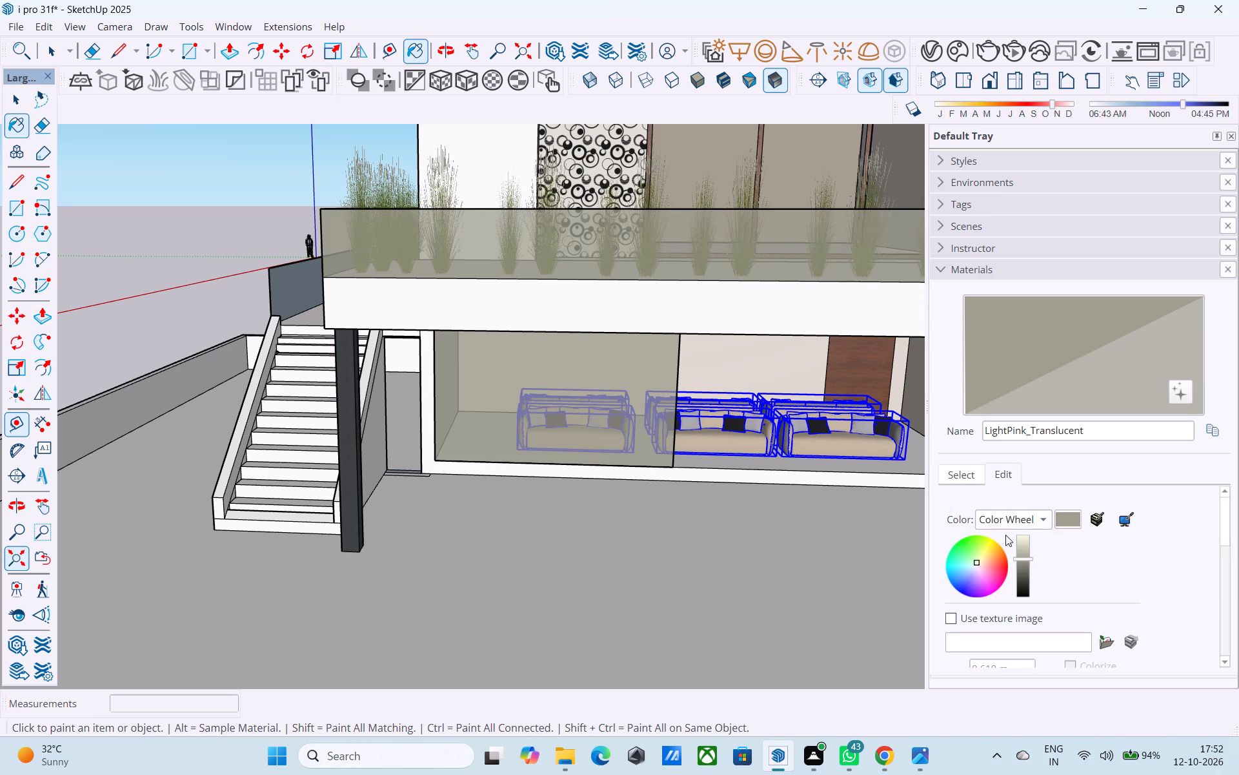
left_click(1024, 554)
left_click(1023, 546)
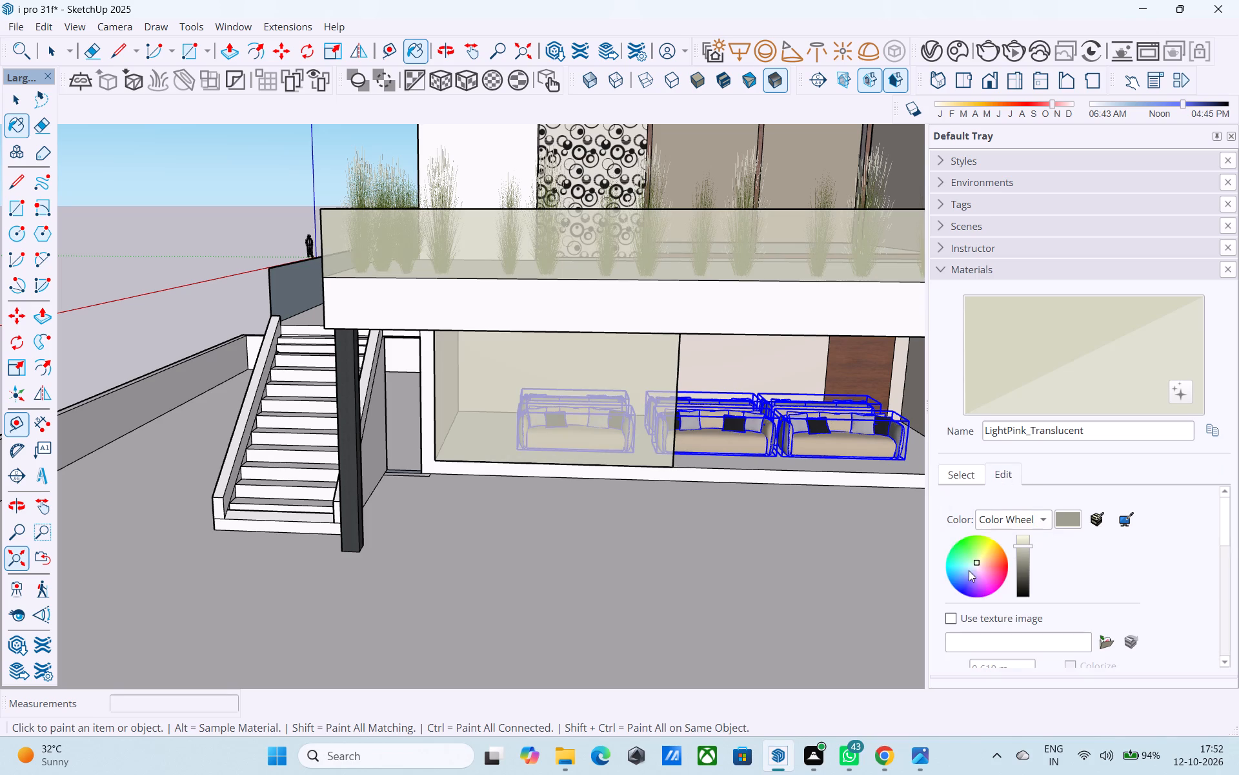
left_click(972, 564)
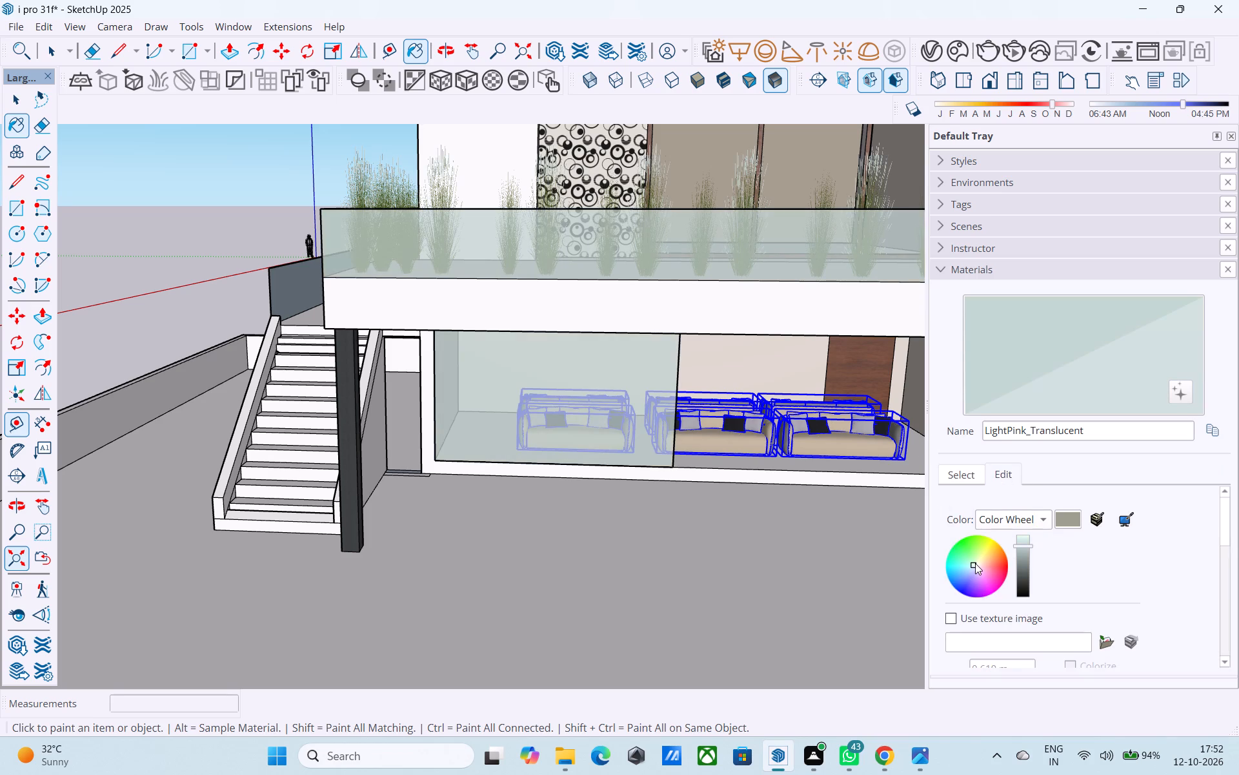
left_click(974, 562)
scroll(723, 550, "down", 12)
middle_click_drag(589, 523, 638, 511)
key("space")
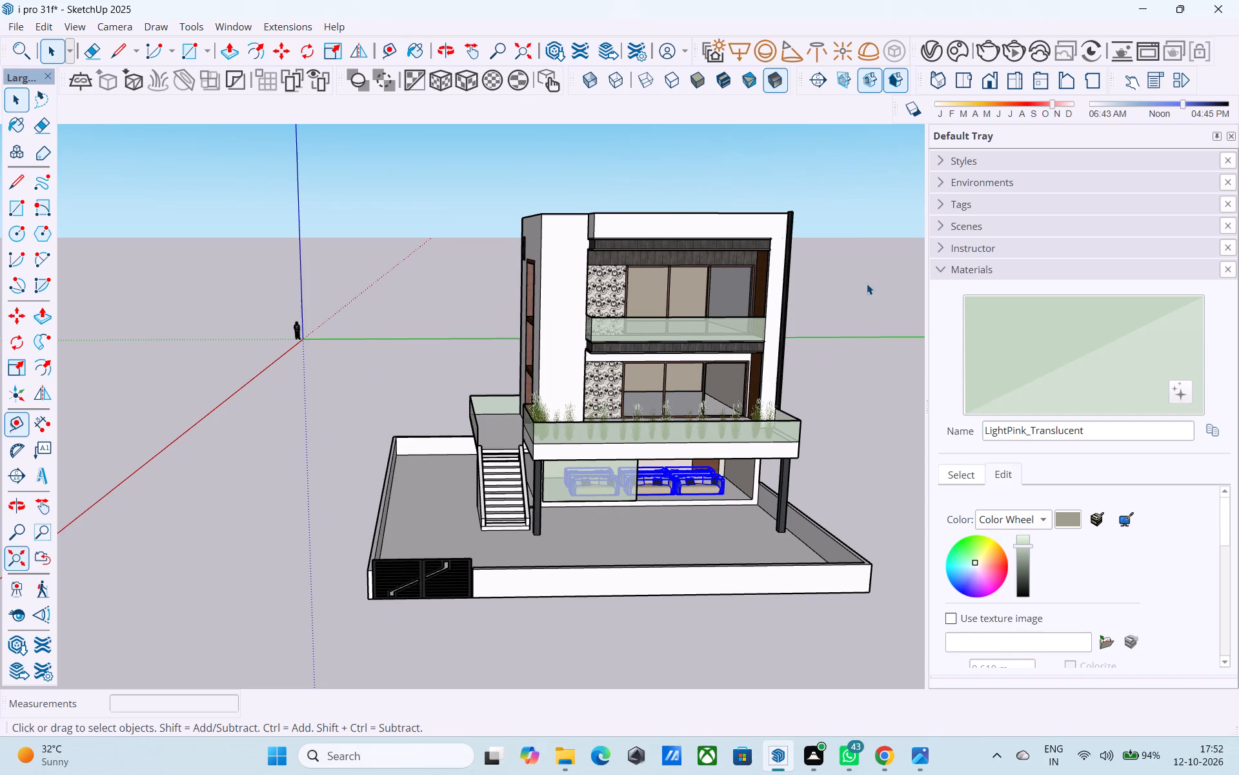
Shift the LightPink_Translucent glass material's colour to a slightly stronger, cooler green.
left_click(867, 284)
middle_click_drag(787, 347, 752, 323)
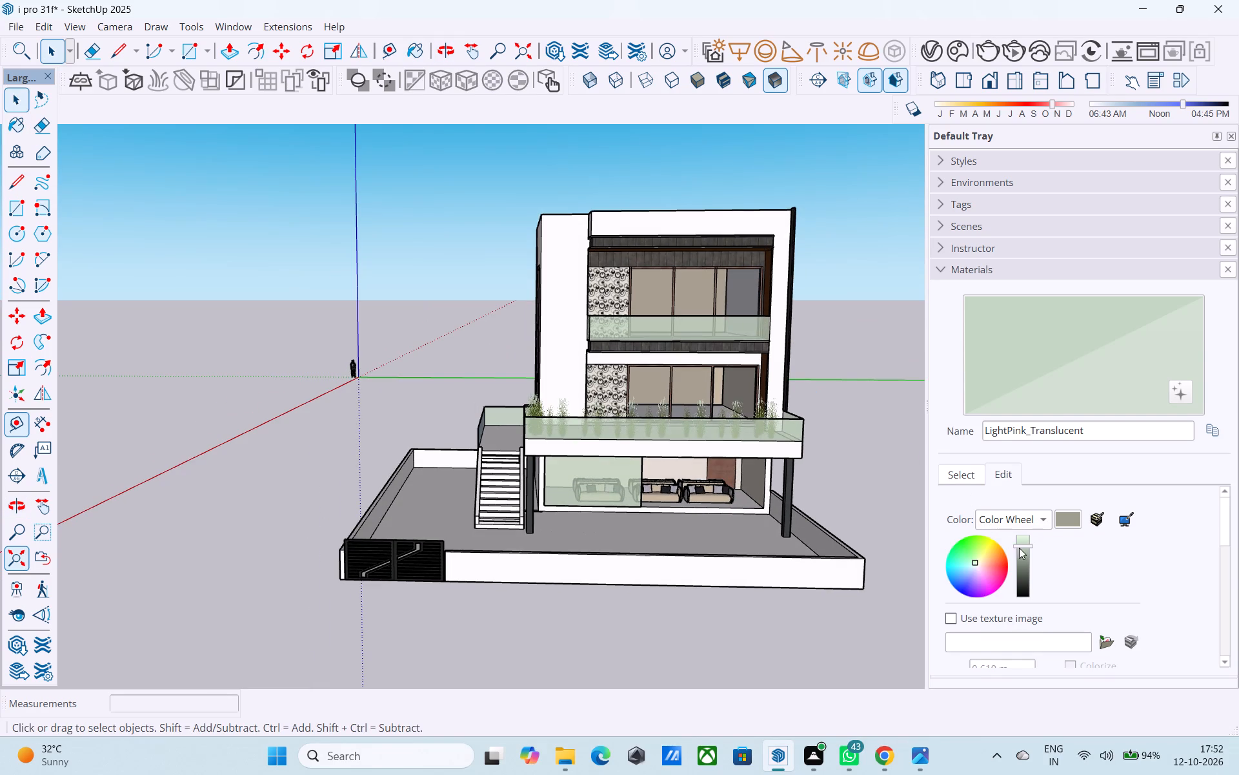
left_click(1020, 546)
left_click(976, 561)
left_click(974, 558)
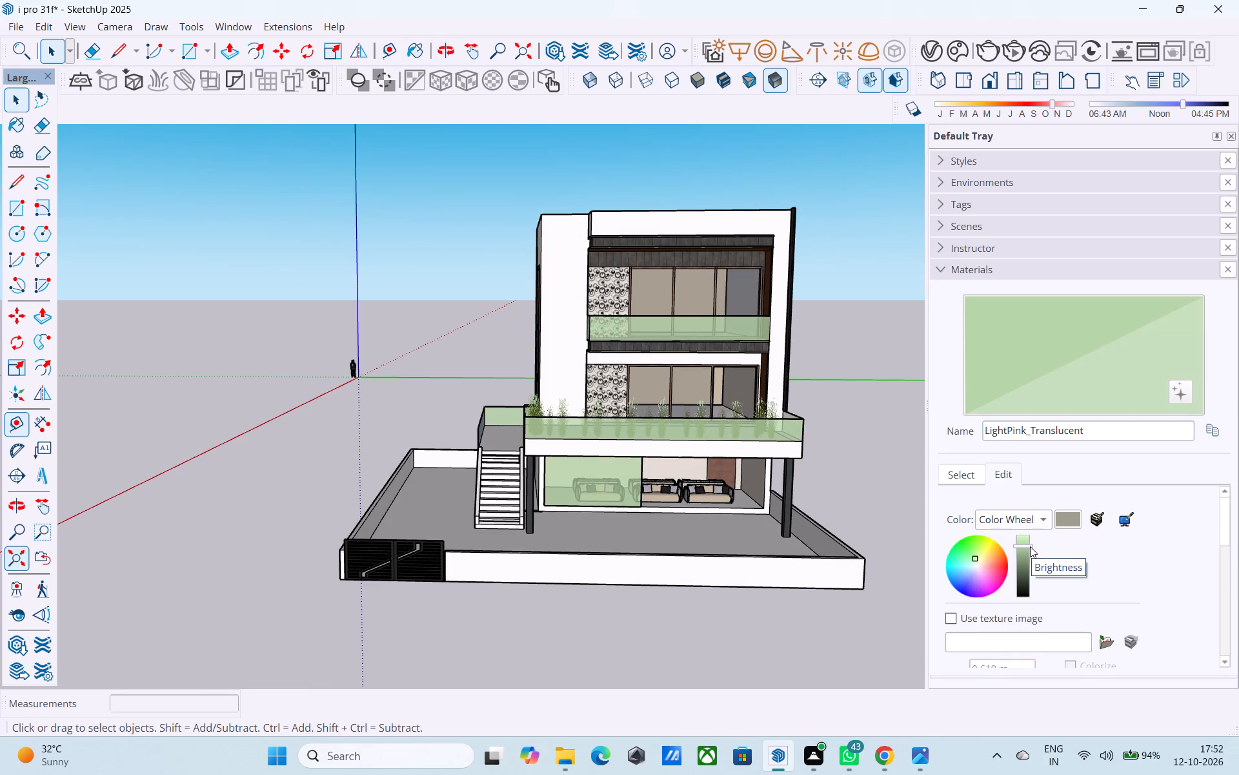
left_click(971, 562)
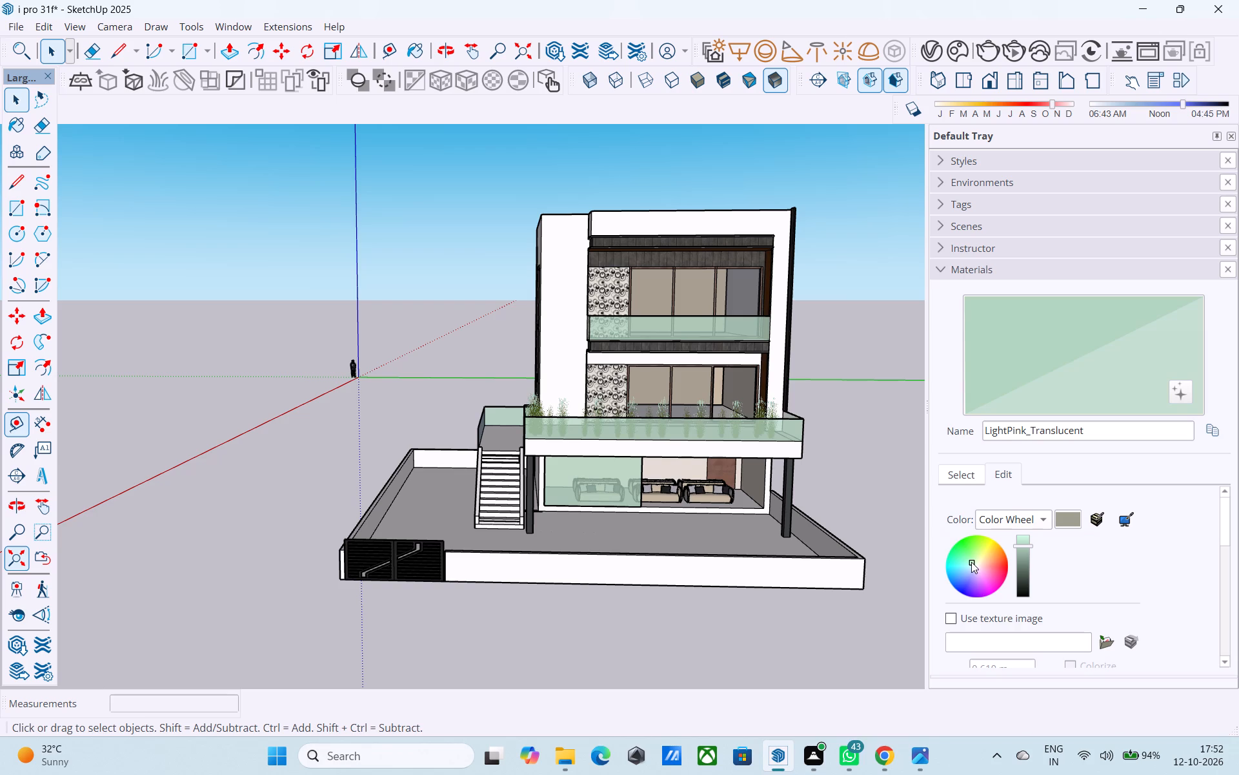
Inside the house group, paint the front glass railings of the top balcony and the first-floor terrace with Glass_Basic_1 from the Glass collection.
left_click(962, 467)
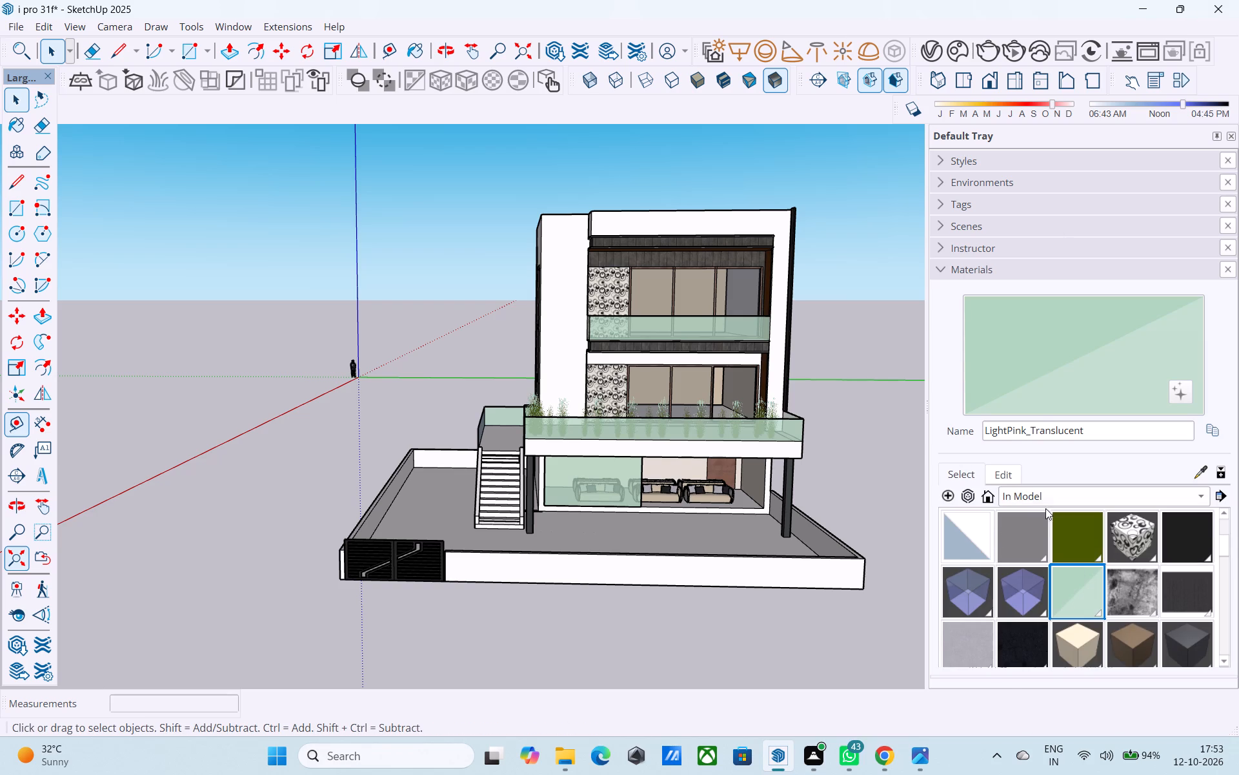
left_click(1040, 491)
left_click(1045, 570)
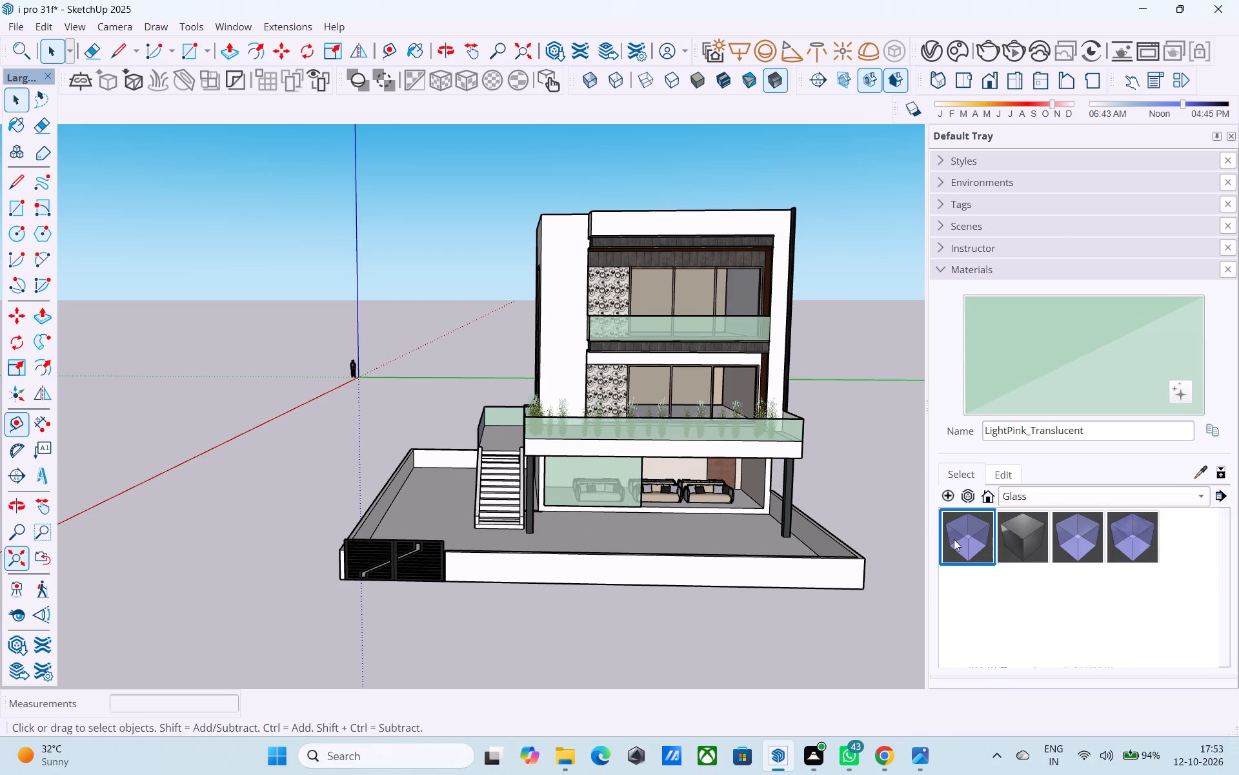
left_click(954, 539)
scroll(718, 382, "up", 3)
left_click(688, 313)
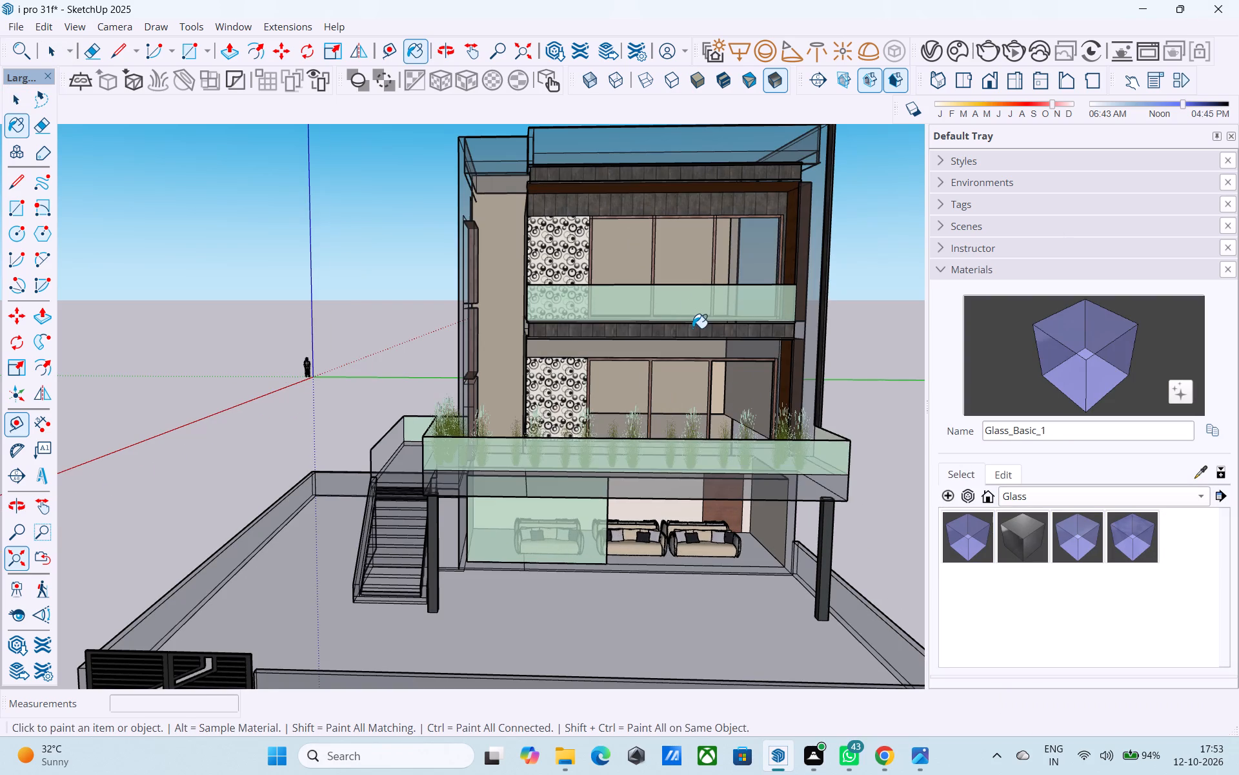
key("ctrl+z")
key("space")
double_click(705, 336)
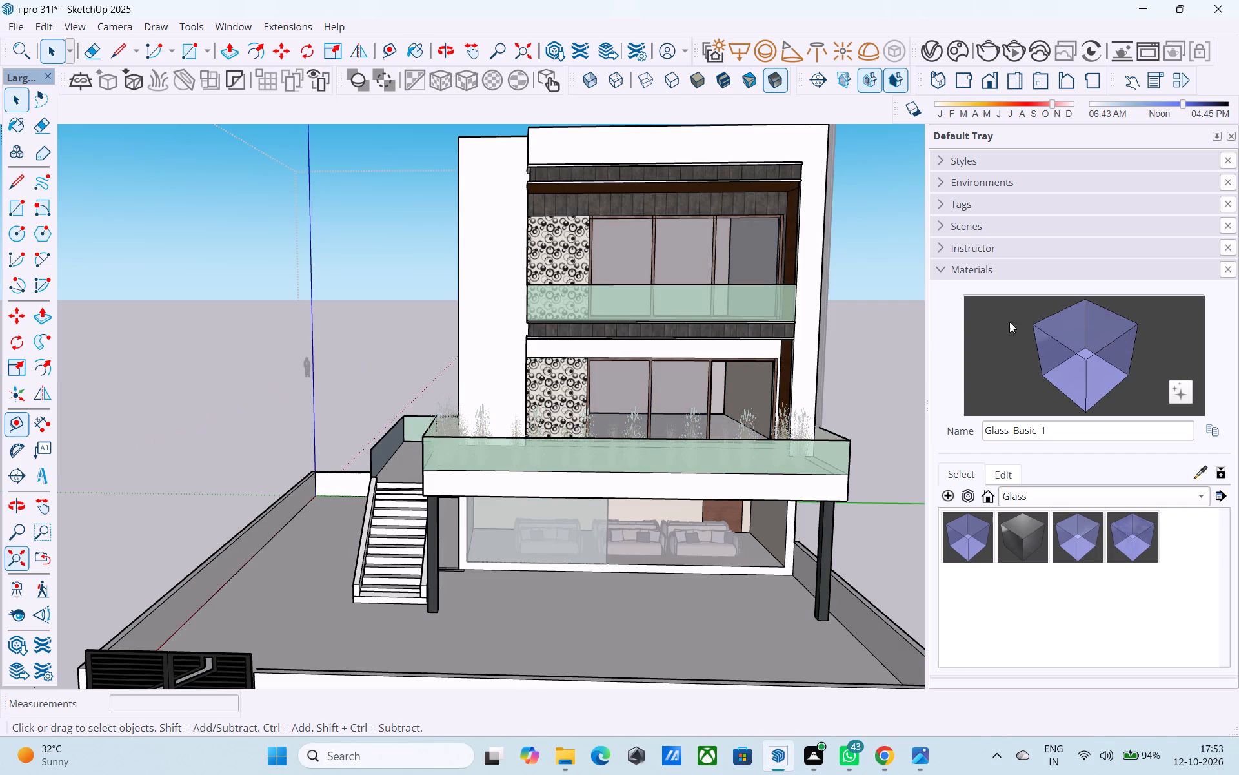
left_click(1072, 331)
scroll(729, 330, "up", 4)
left_click(706, 294)
left_click(637, 522)
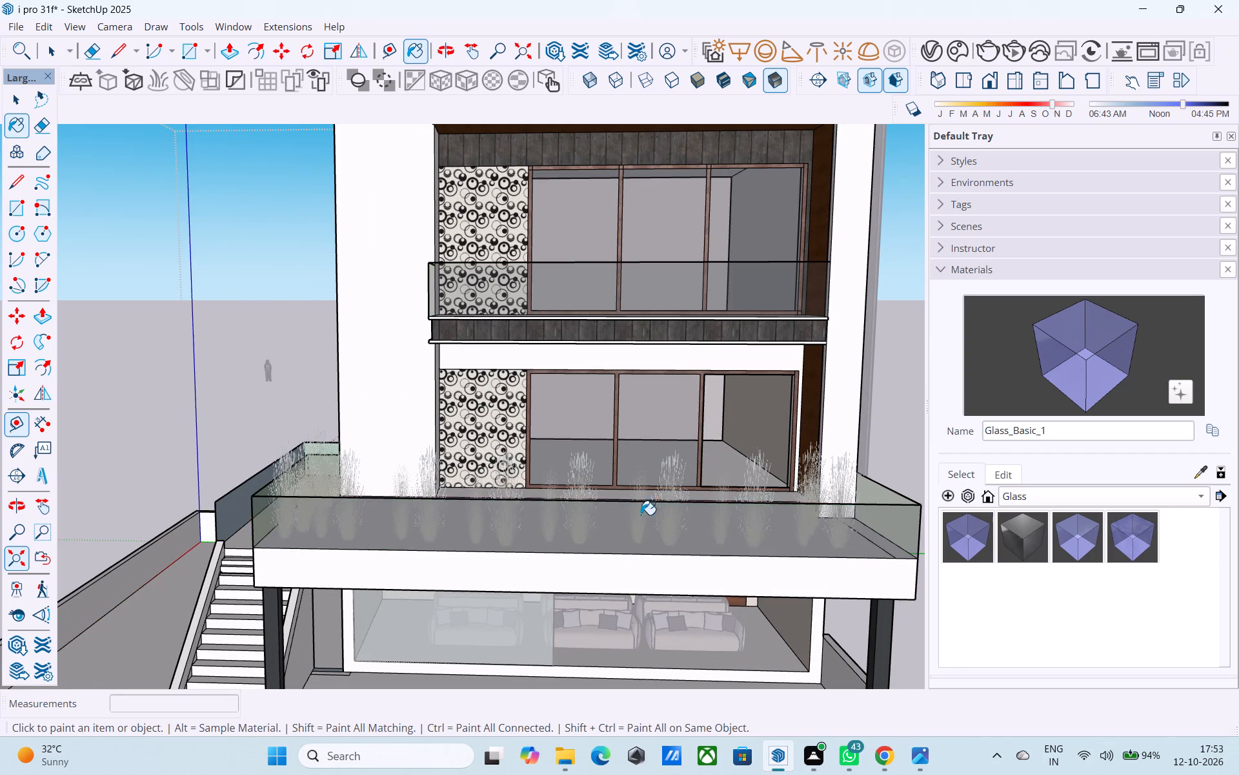
Paint the two glass railing panels around the staircase landing with Glass_Basic_1.
scroll(690, 469, "down", 6)
middle_click_drag(501, 532, 621, 538)
scroll(412, 501, "up", 4)
left_click(408, 491)
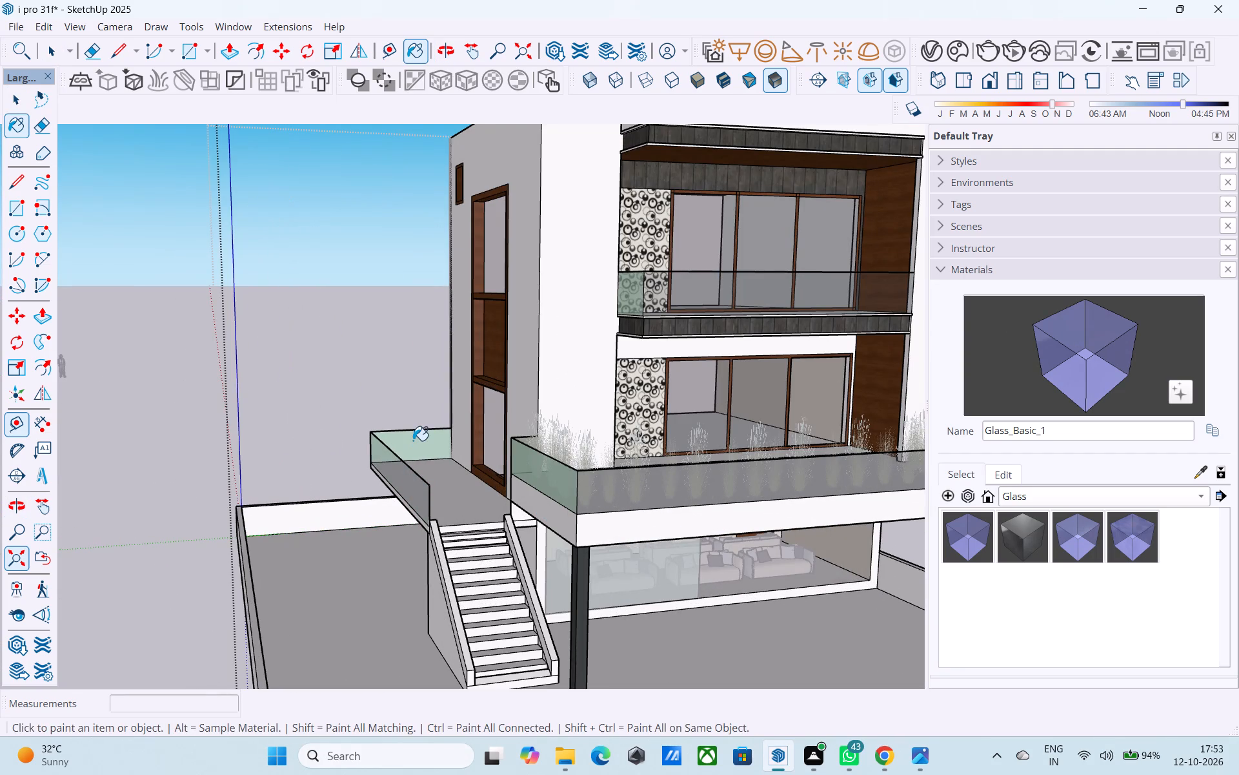
left_click(416, 434)
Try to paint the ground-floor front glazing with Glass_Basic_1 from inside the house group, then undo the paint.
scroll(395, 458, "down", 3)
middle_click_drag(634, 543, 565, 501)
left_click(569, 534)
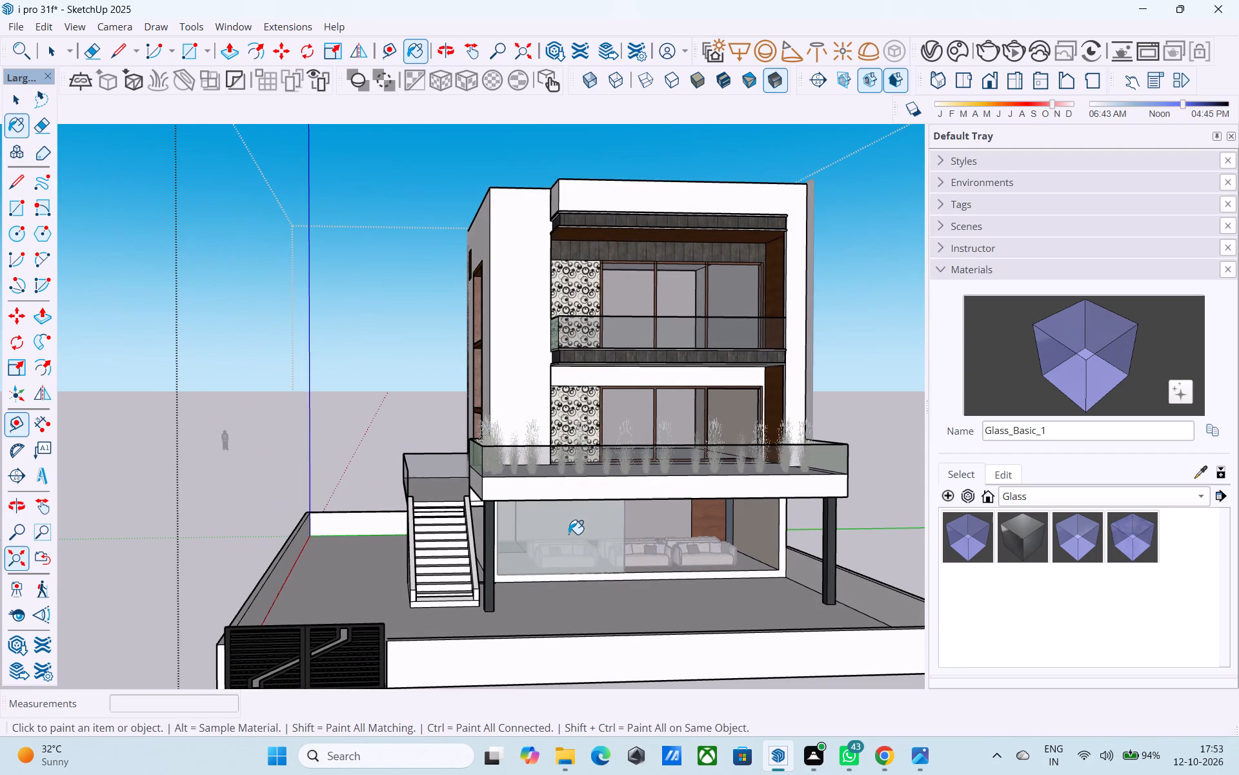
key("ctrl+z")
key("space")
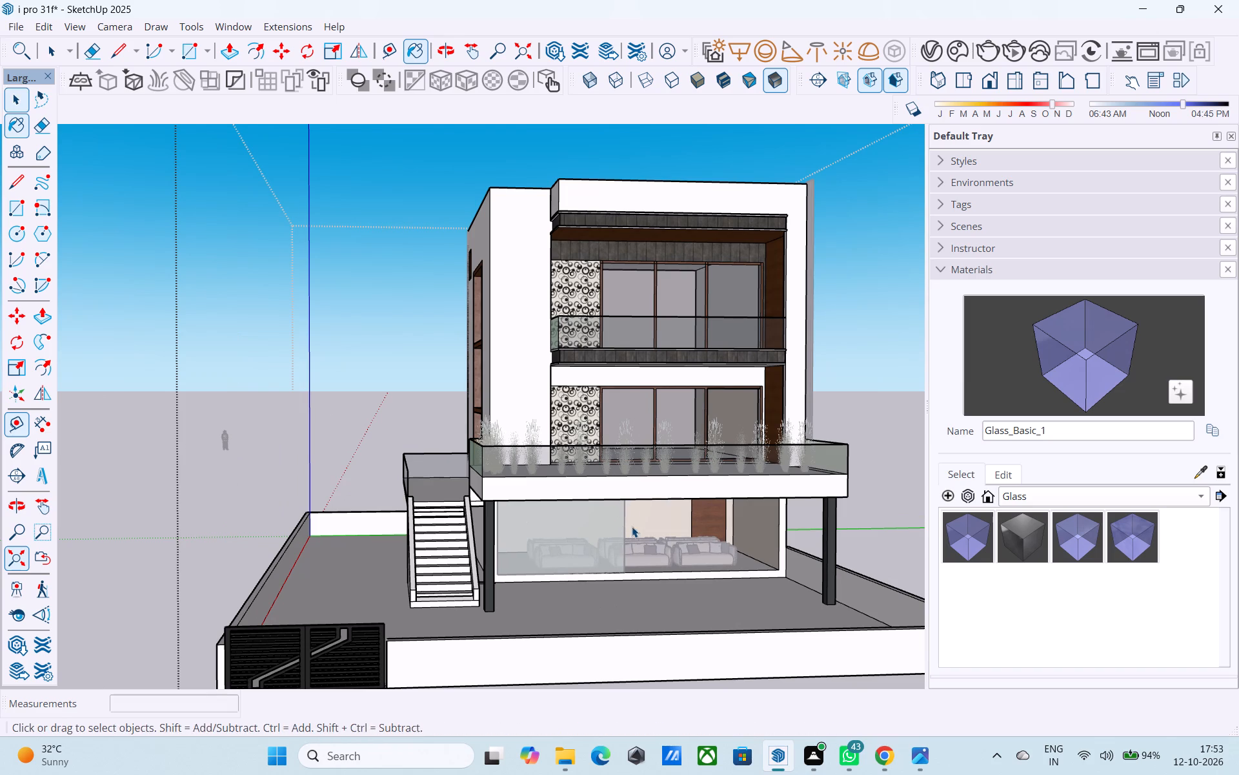
Leave the house group and paint the glass panel in the ground-floor front opening with Glass_Basic_1.
middle_click_drag(665, 538, 629, 548)
scroll(605, 538, "down", 3)
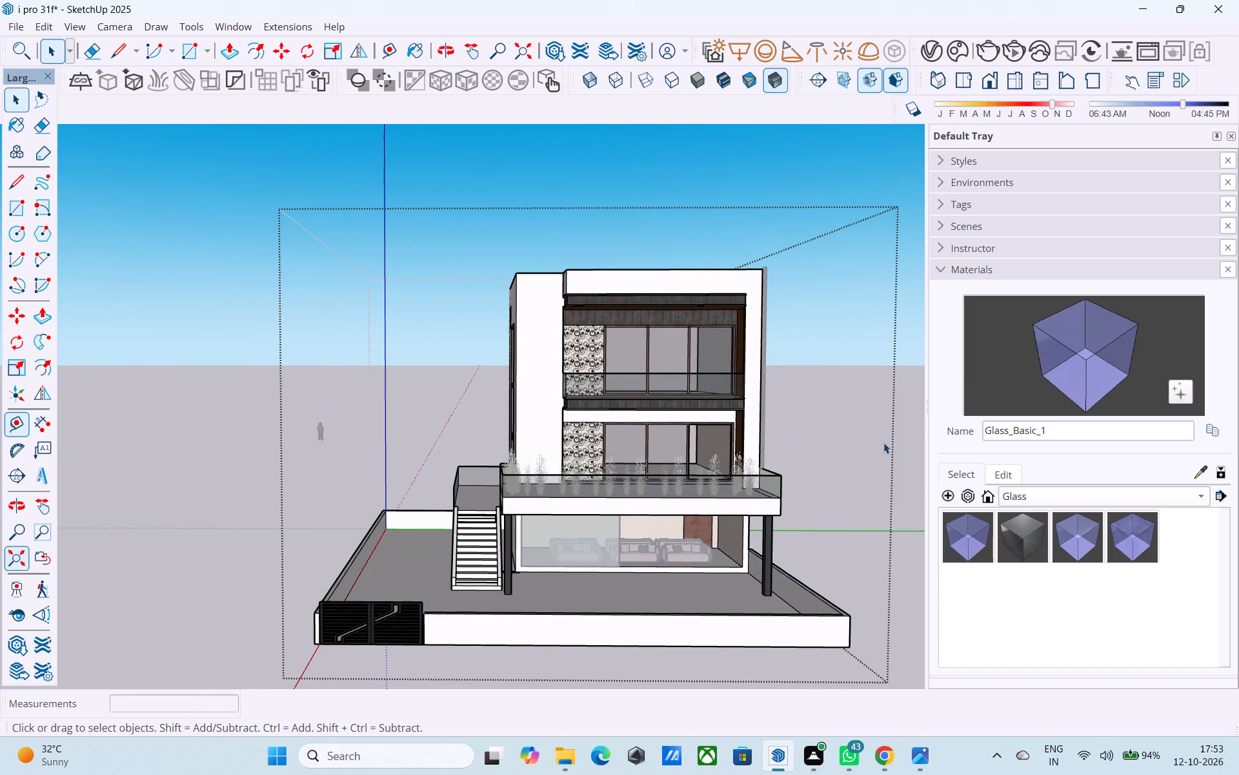
left_click(652, 159)
middle_click_drag(737, 367, 672, 353)
scroll(694, 541, "up", 4)
left_click(558, 519)
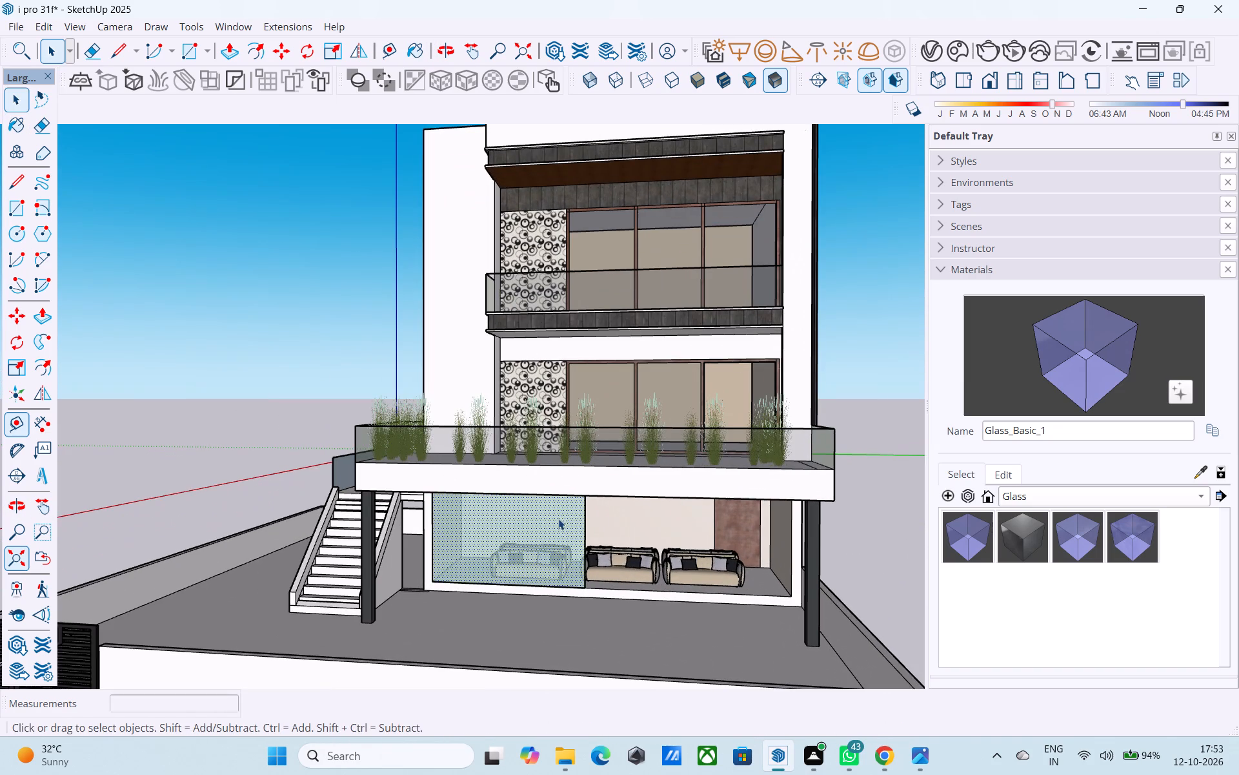
left_click(1065, 359)
left_click(537, 556)
key("space")
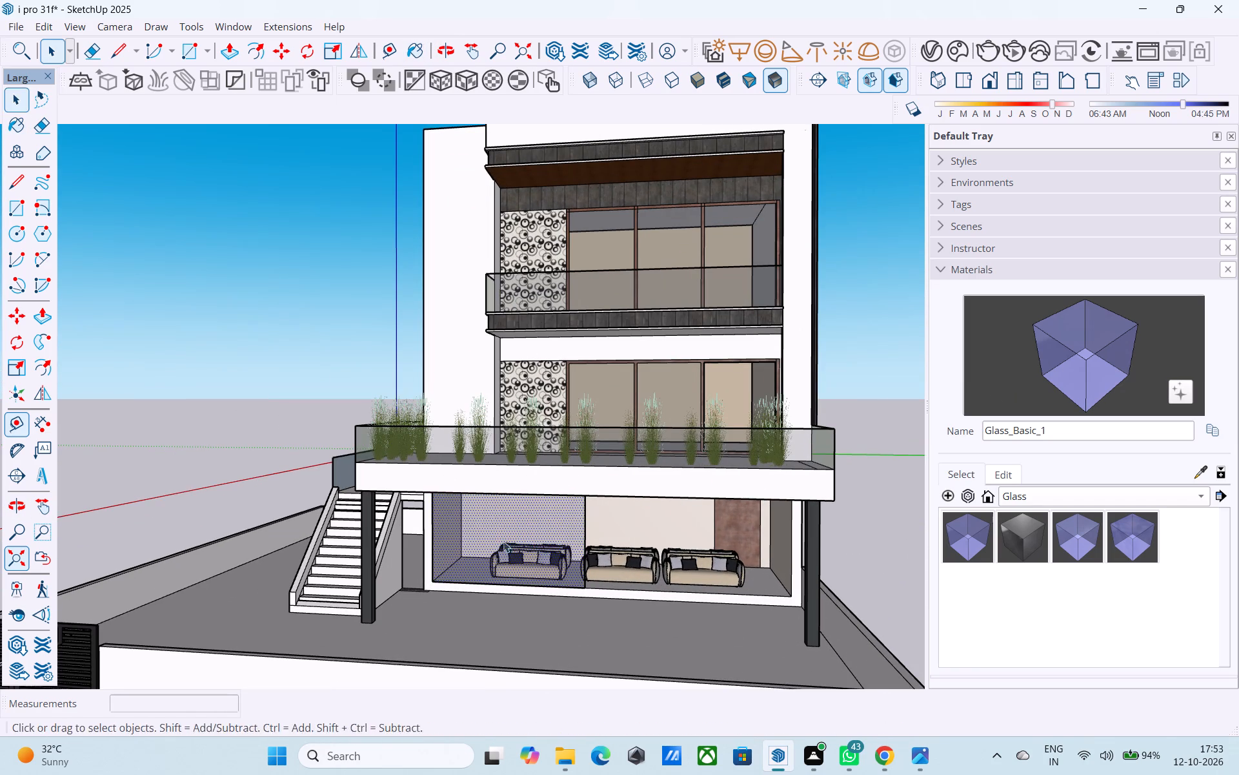
Change the Glass_Basic_1 material's colour from blue-grey to a yellowish green.
middle_click_drag(499, 541, 596, 553)
scroll(594, 553, "up", 1)
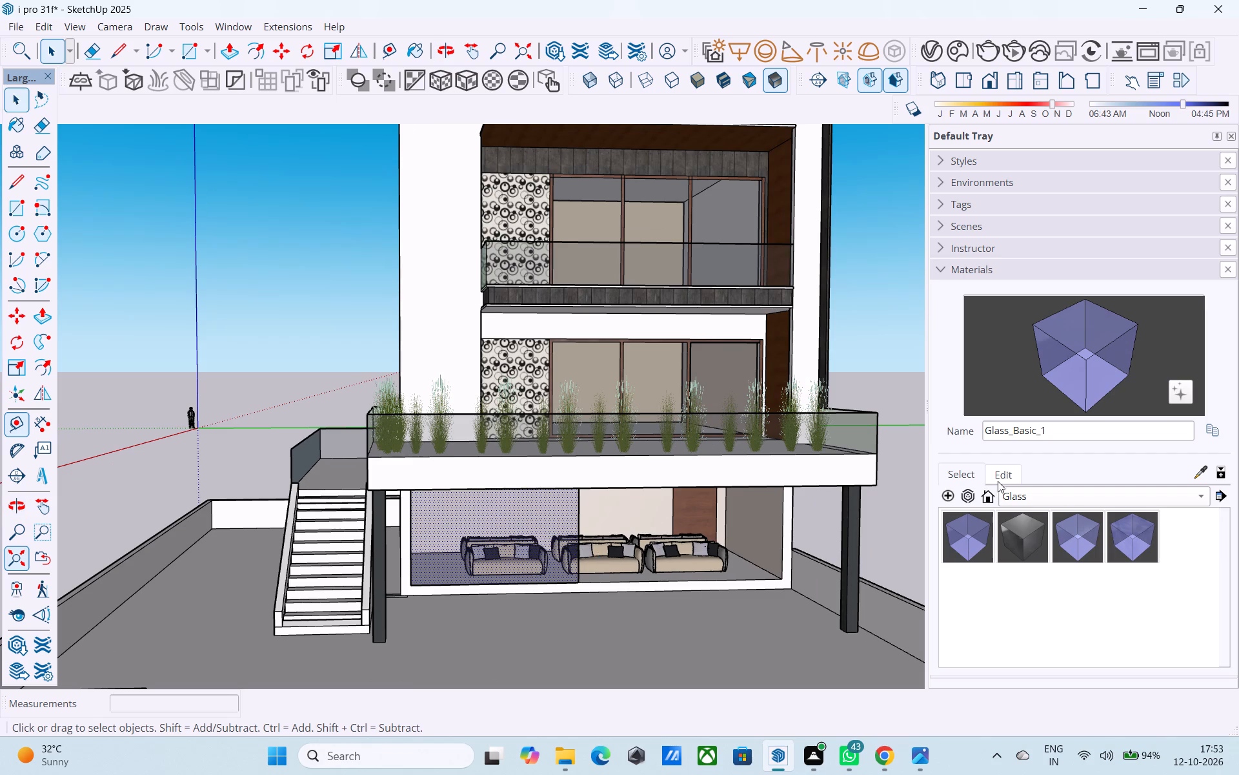
left_click(1007, 471)
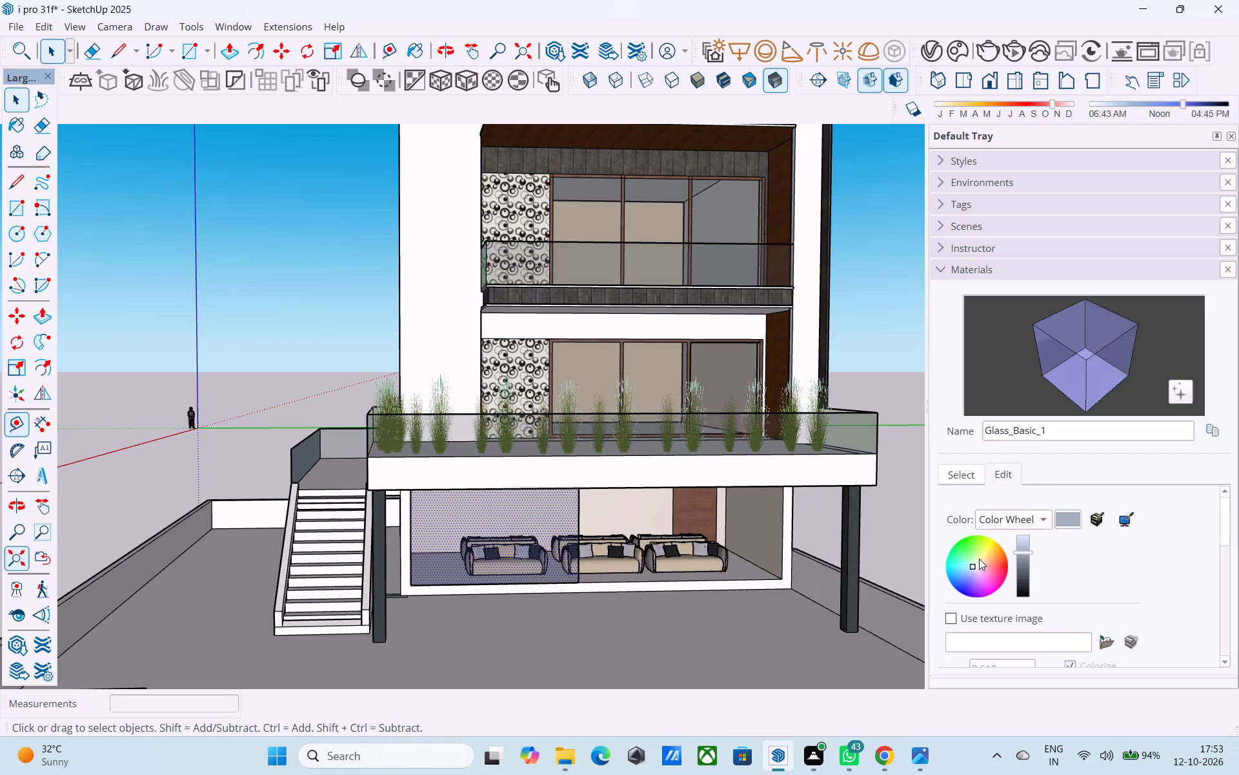
left_click(976, 557)
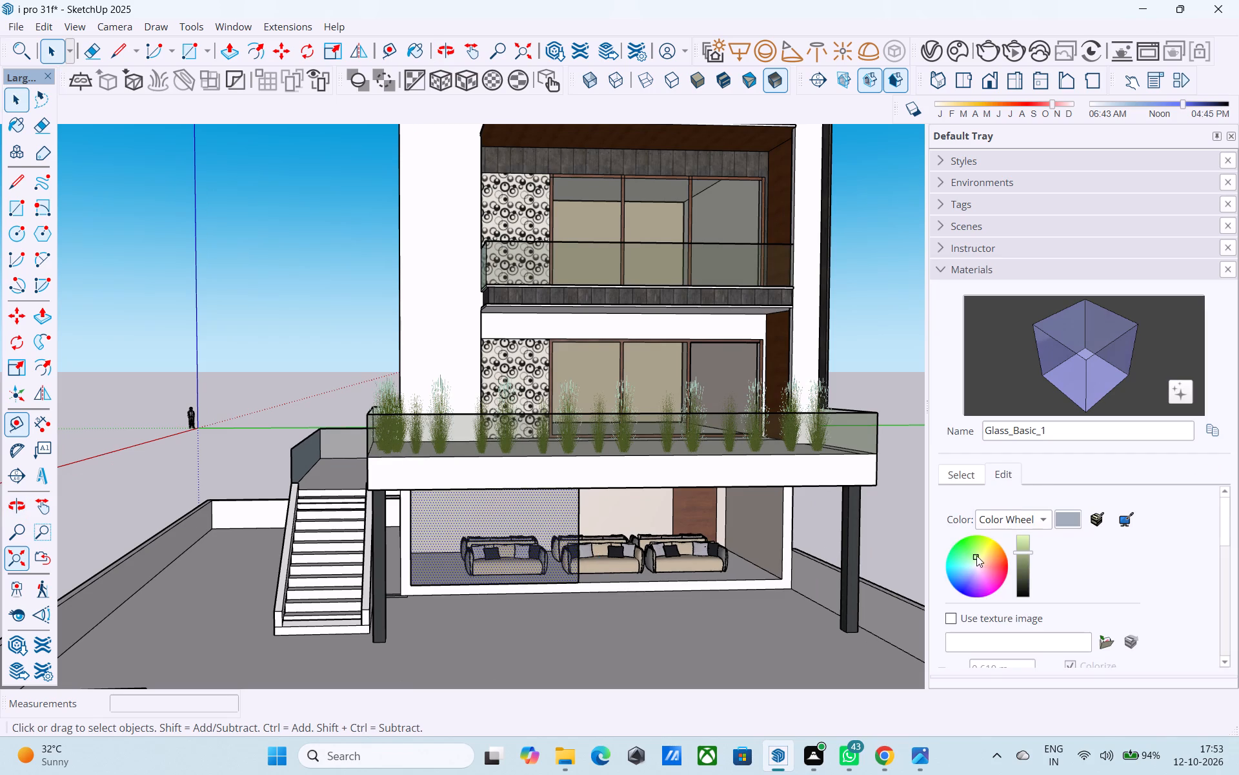
left_click(979, 553)
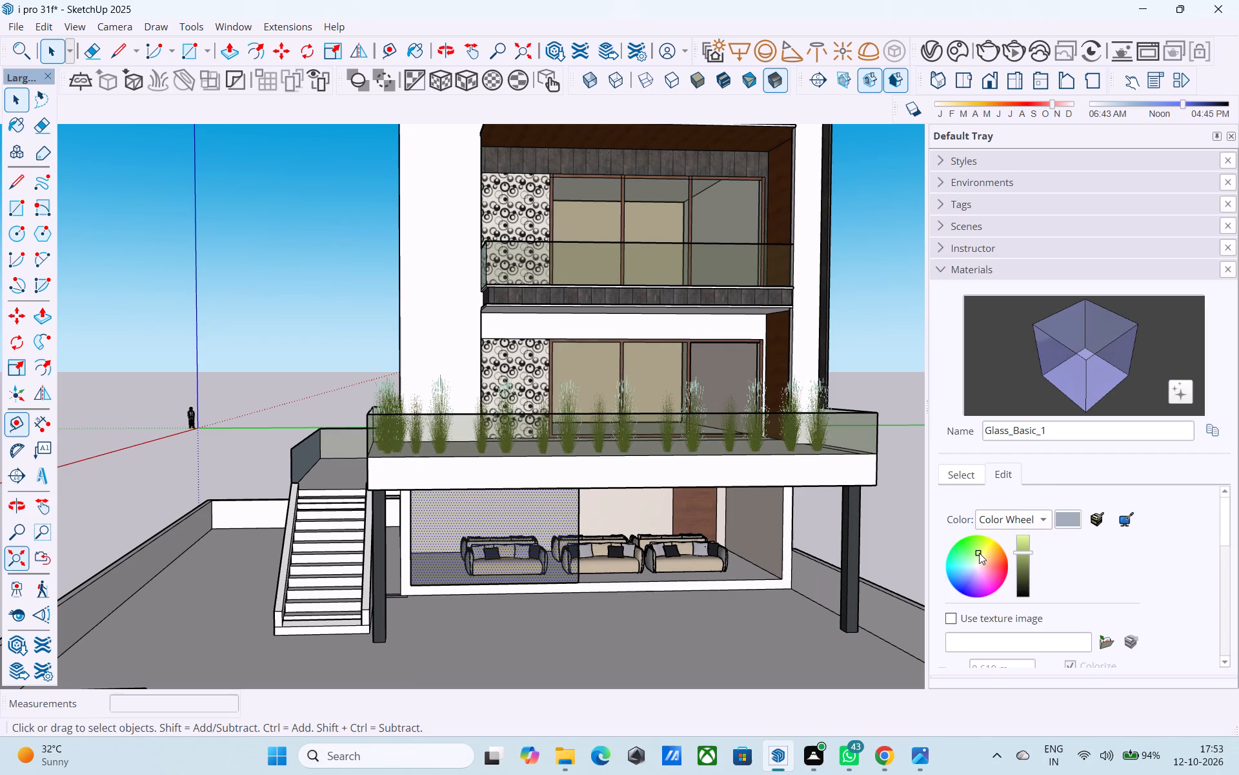
left_click(979, 550)
Examine the recoloured glazing and railings of the house from the front and the staircase side.
middle_click_drag(276, 527, 454, 561)
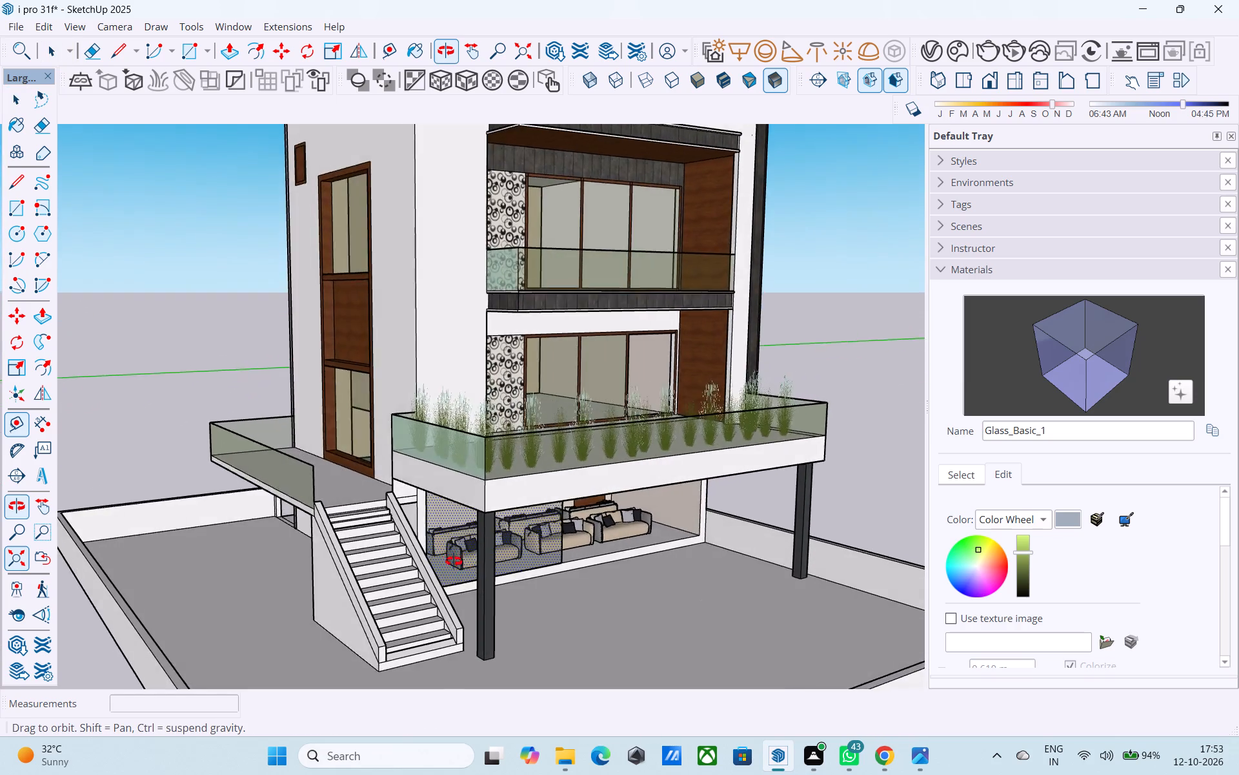
middle_click_drag(454, 561, 589, 546)
scroll(560, 531, "down", 9)
left_click(708, 431)
middle_click_drag(710, 431, 410, 457)
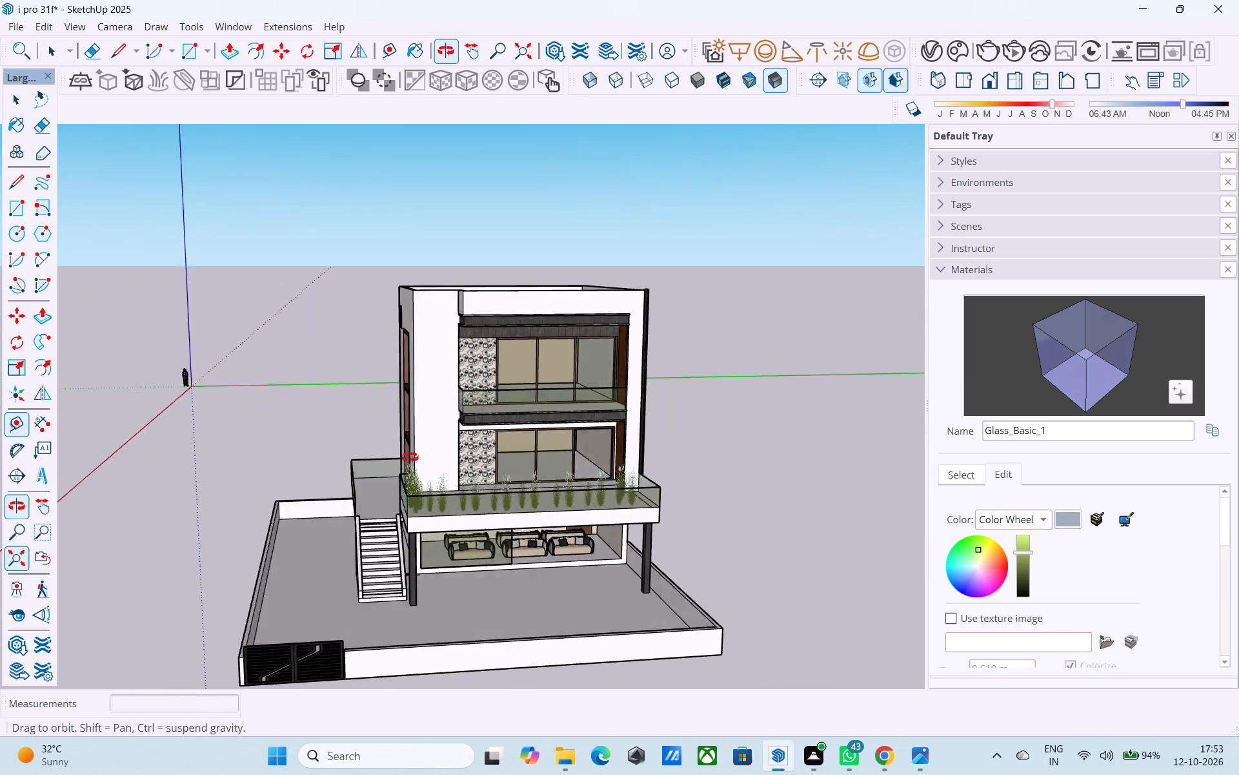
middle_click_drag(410, 457, 544, 457)
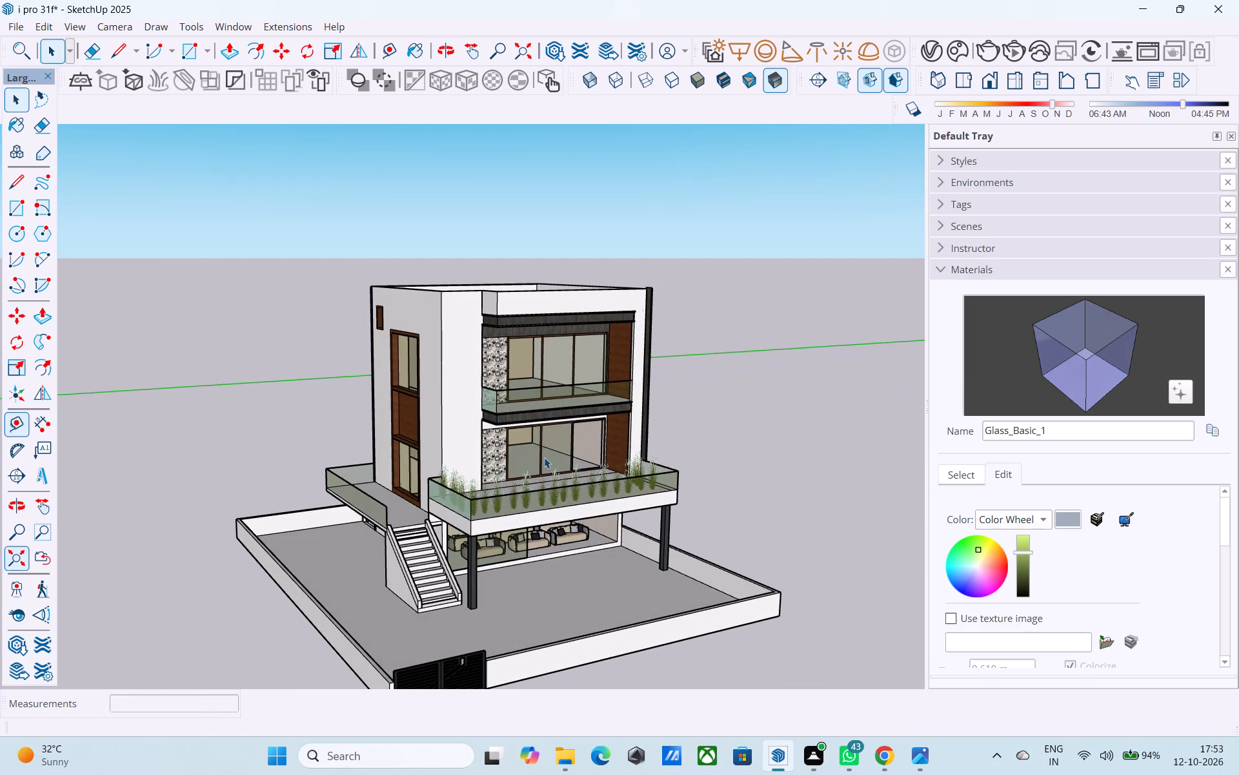
middle_click_drag(544, 458, 509, 440)
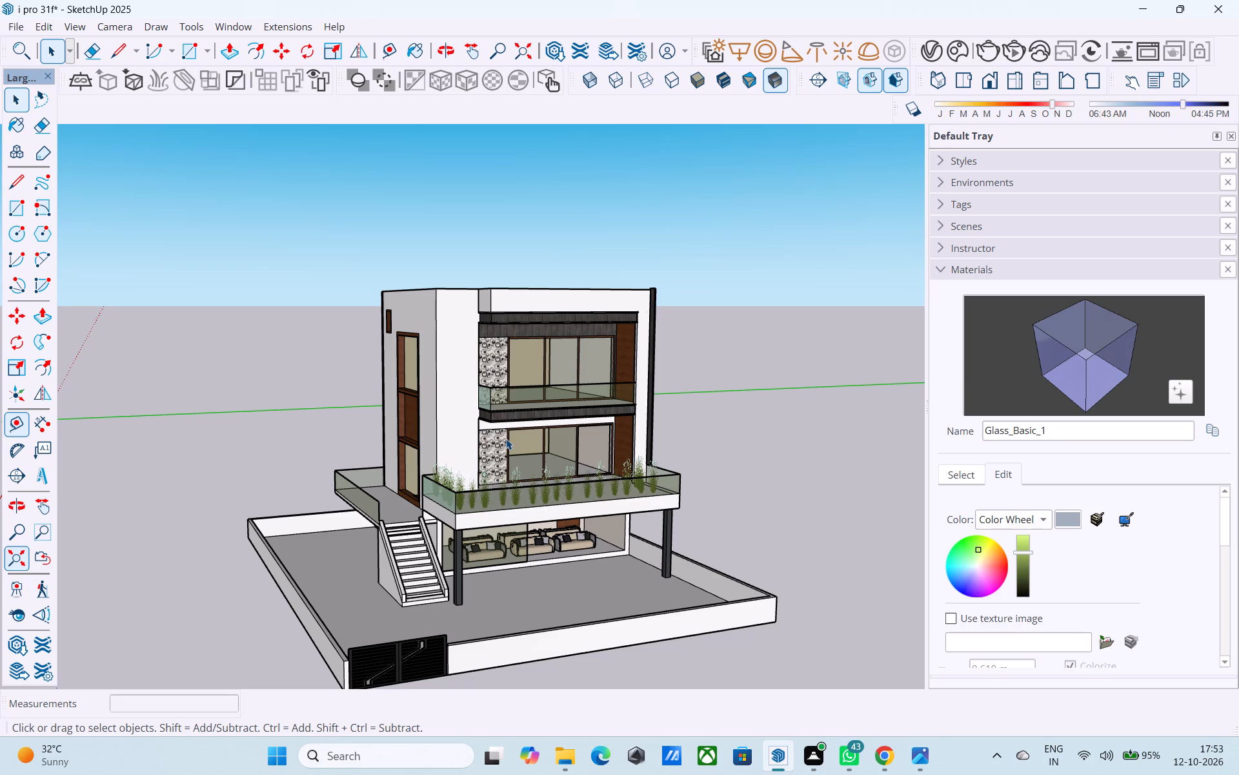
scroll(490, 303, "down", 2)
middle_click_drag(490, 303, 443, 314)
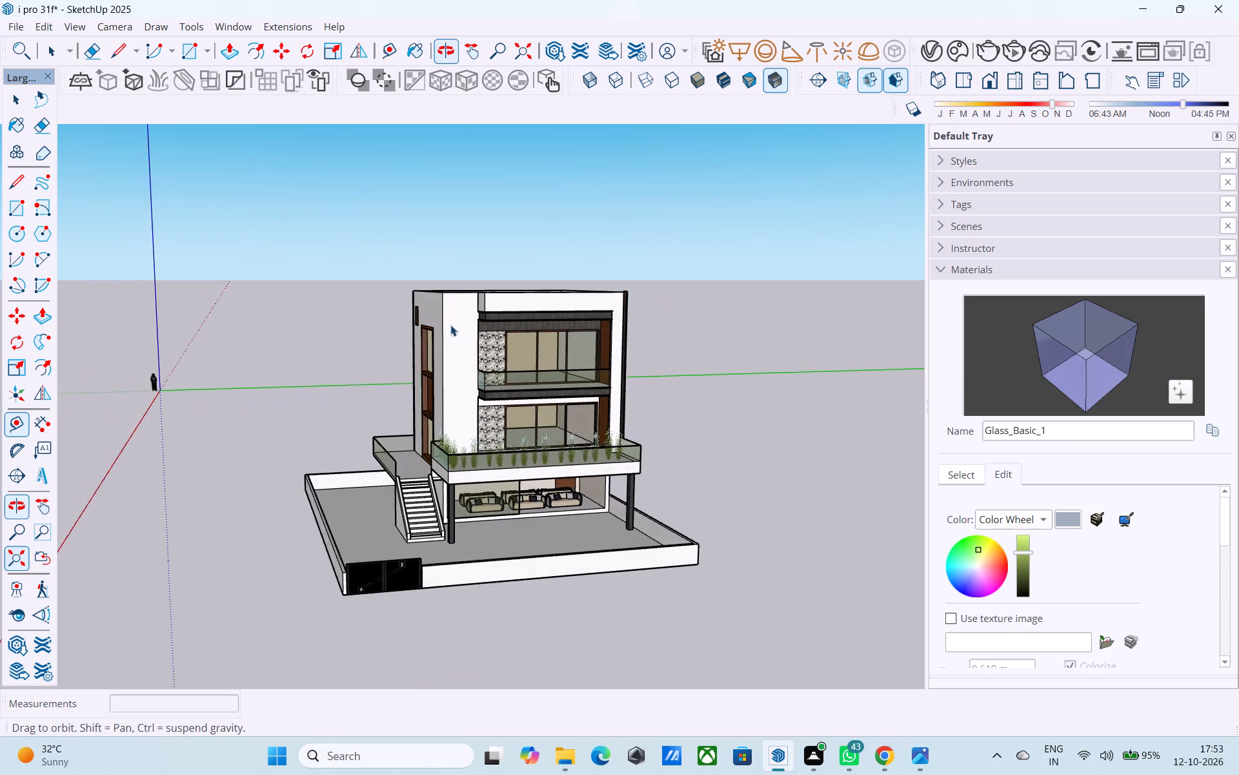
Inside the house group, offset the outline of the tall white front wall beside the patterned panels inward by 6".
scroll(468, 349, "up", 3)
middle_click_drag(456, 356, 417, 364)
left_click_drag(442, 366, 448, 364)
double_click(448, 364)
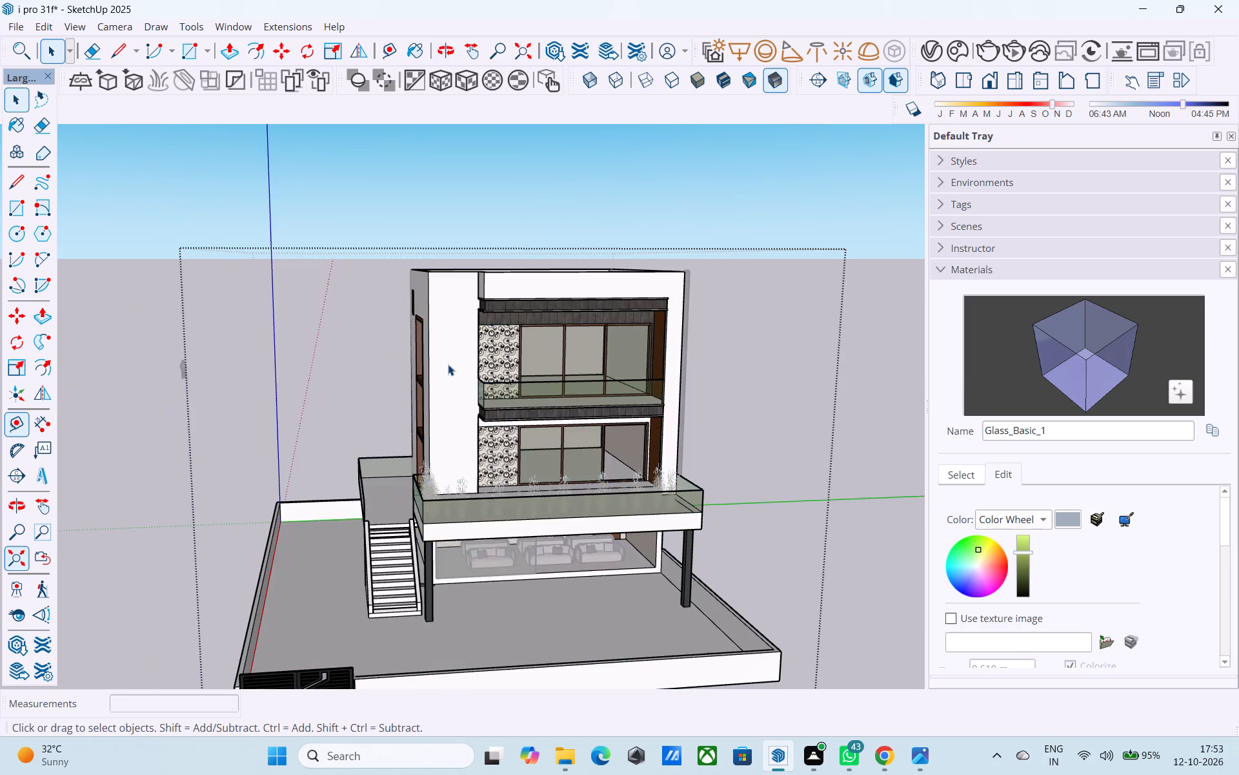
scroll(448, 364, "up", 3)
left_click(448, 364)
key("f")
left_click(448, 364)
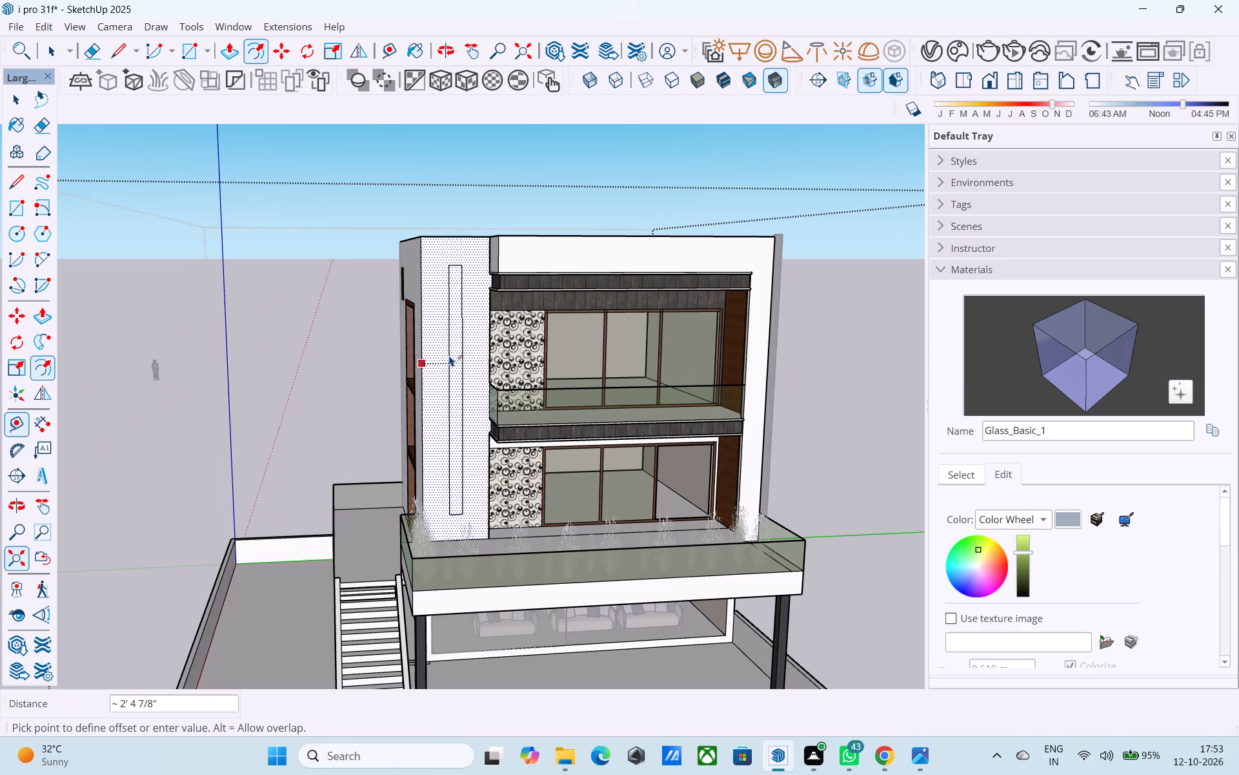
key("6")
key("shift+quotedbl")
key("Return")
key("space")
Examine the offset outline on the tall front wall from the front and the staircase side.
scroll(448, 340, "down", 5)
middle_click_drag(448, 340, 583, 331)
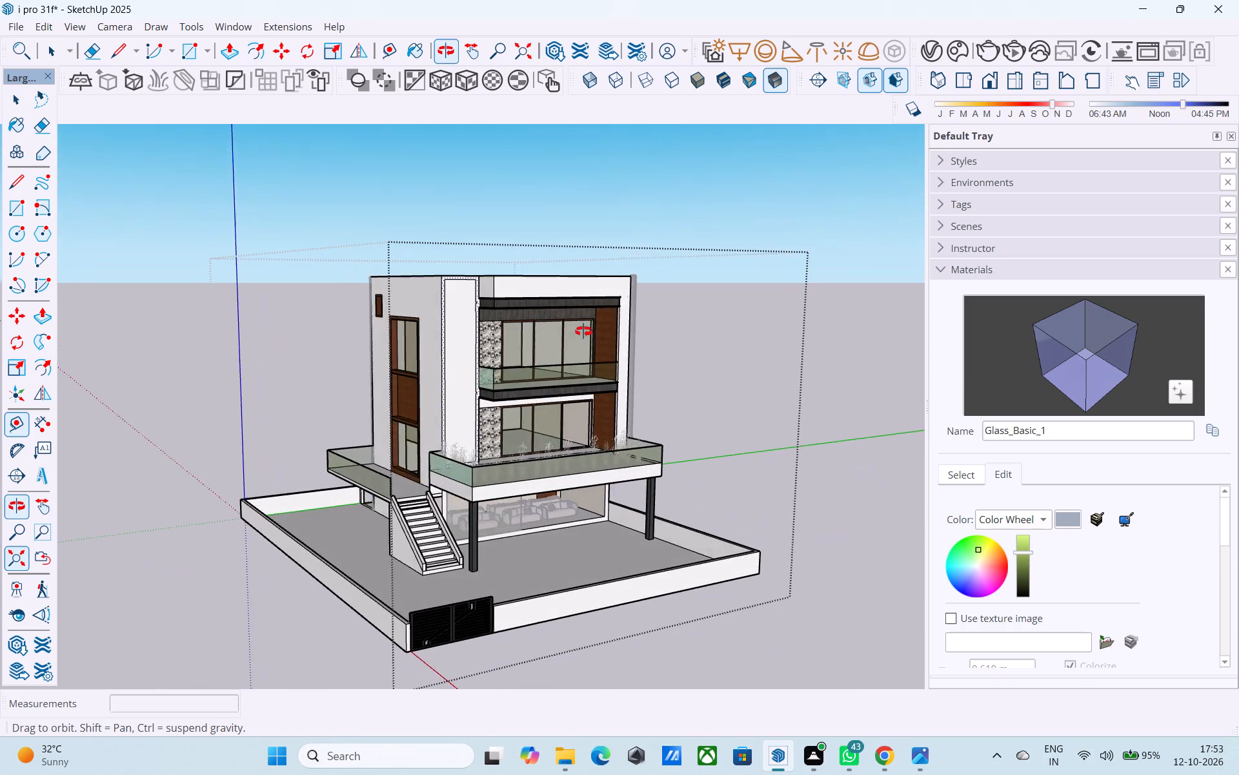
middle_click_drag(583, 331, 454, 331)
scroll(454, 335, "up", 6)
scroll(451, 327, "down", 4)
middle_click_drag(451, 327, 448, 325)
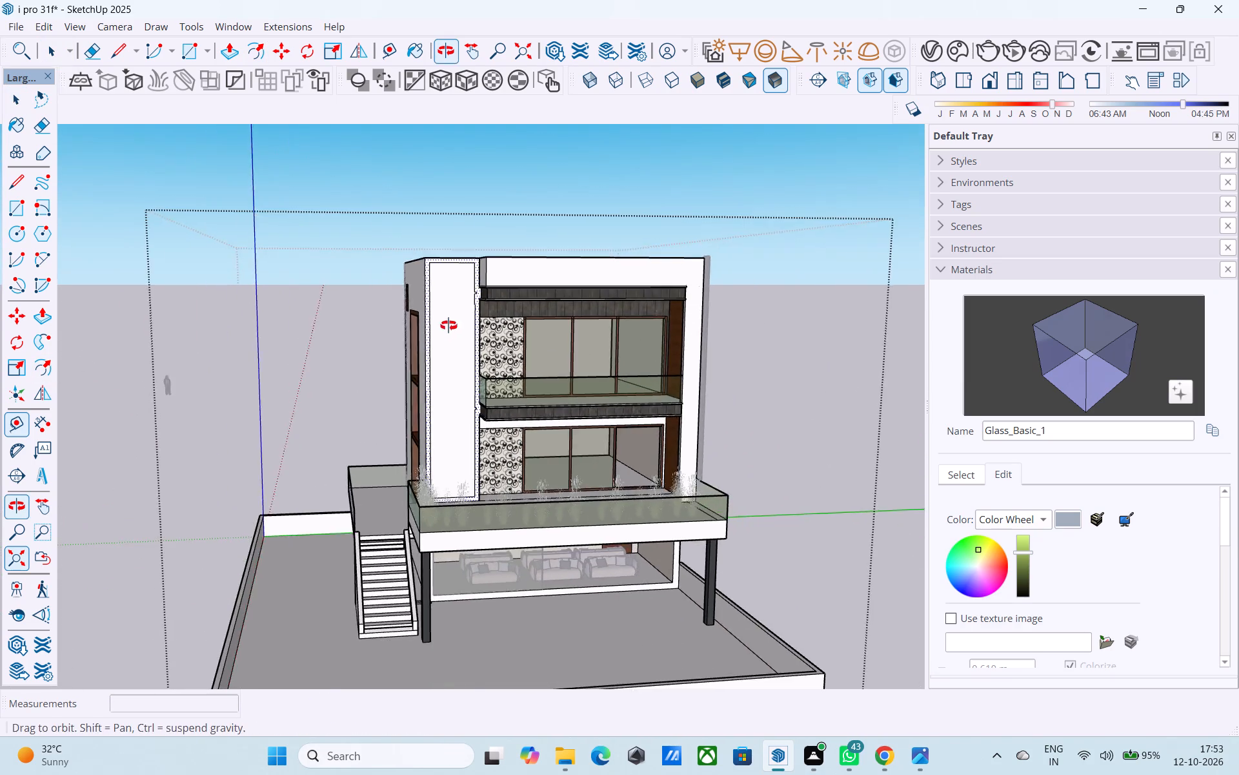
middle_click_drag(448, 325, 428, 319)
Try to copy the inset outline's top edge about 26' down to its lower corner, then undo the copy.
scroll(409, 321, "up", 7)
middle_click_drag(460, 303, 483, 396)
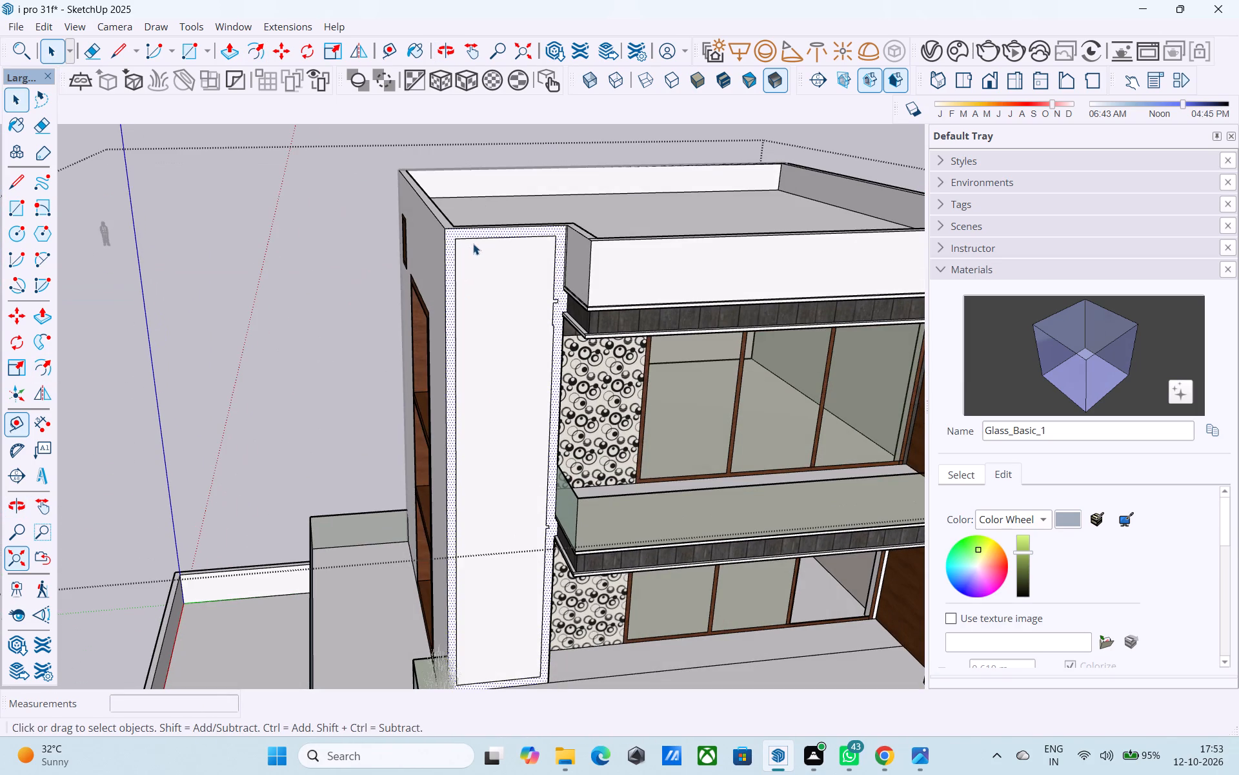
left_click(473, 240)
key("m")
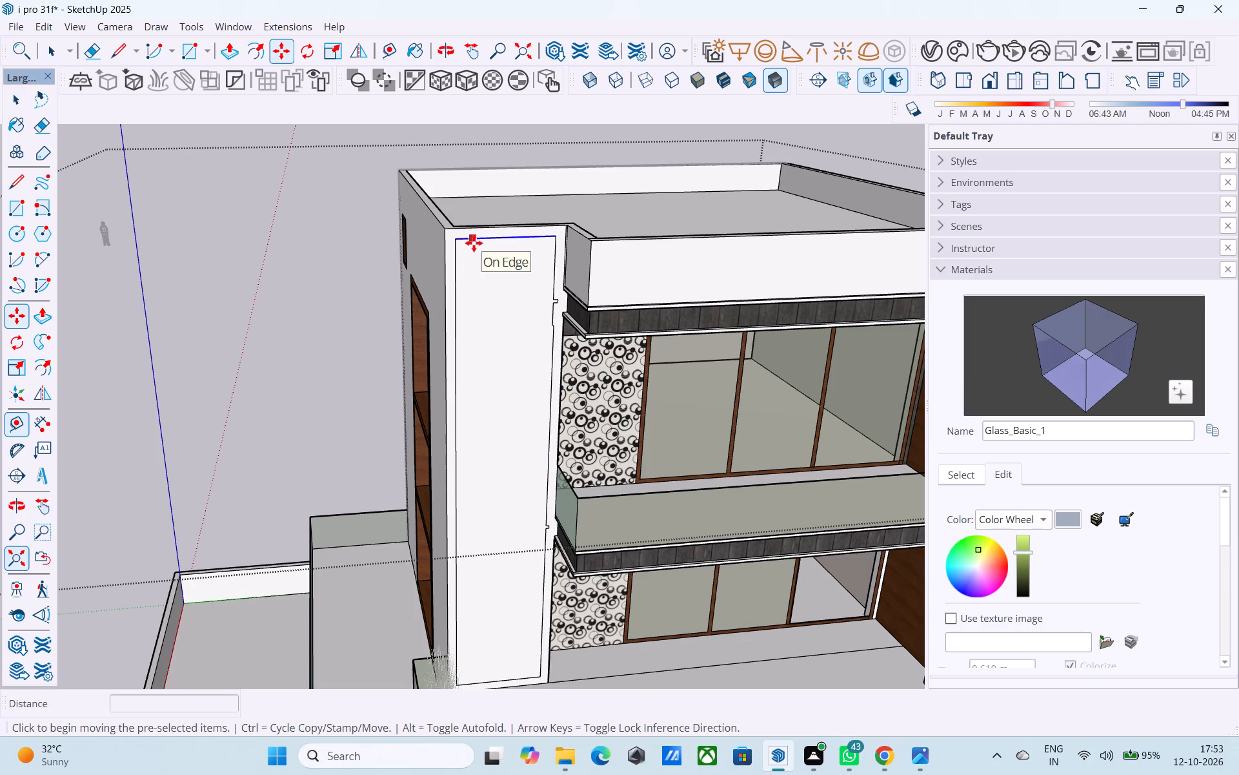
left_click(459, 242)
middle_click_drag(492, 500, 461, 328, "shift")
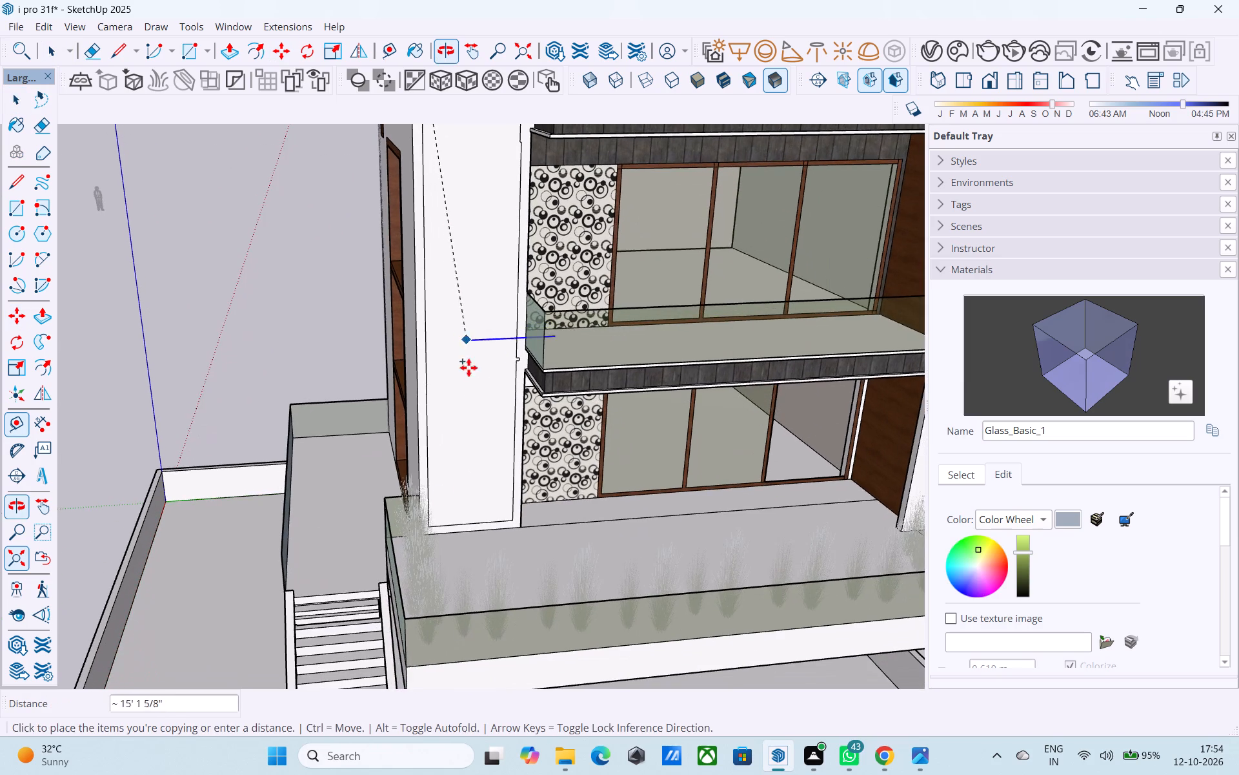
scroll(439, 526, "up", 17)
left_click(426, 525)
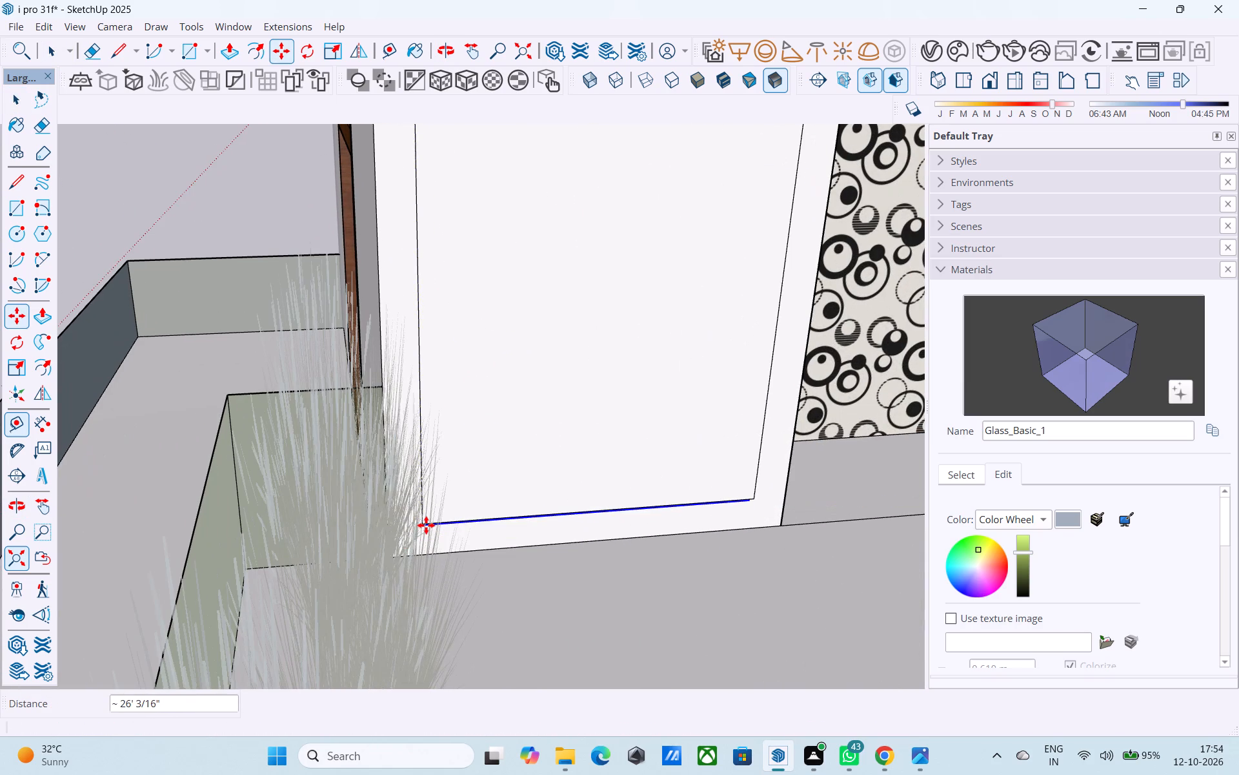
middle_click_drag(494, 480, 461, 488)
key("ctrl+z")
Copy the inset outline's top edge 26' down to its lower corner on the tall front wall and divide the distance into 20 equal spaces.
scroll(461, 476, "down", 7)
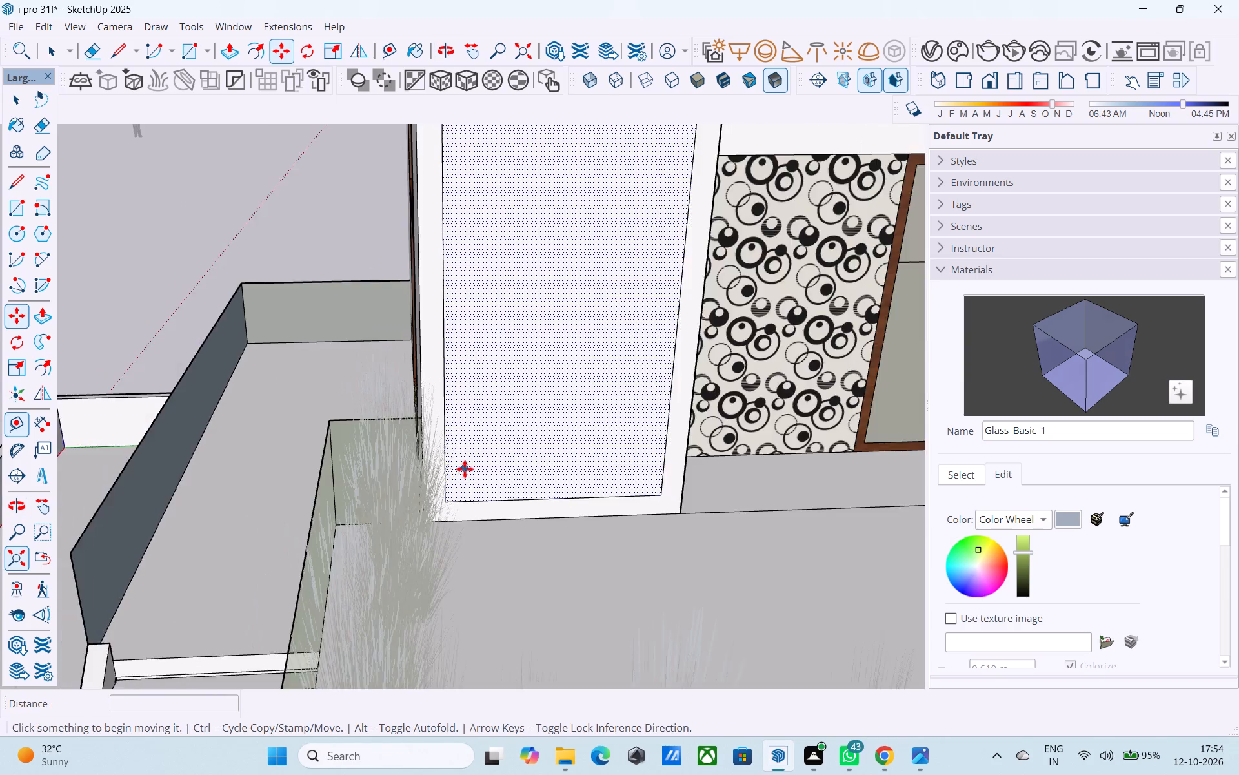
scroll(465, 469, "down", 3)
middle_click_drag(465, 477, 363, 570, "shift")
middle_click_drag(394, 479, 436, 674)
scroll(428, 544, "down", 4)
middle_click_drag(425, 553, 447, 679)
scroll(506, 477, "up", 4)
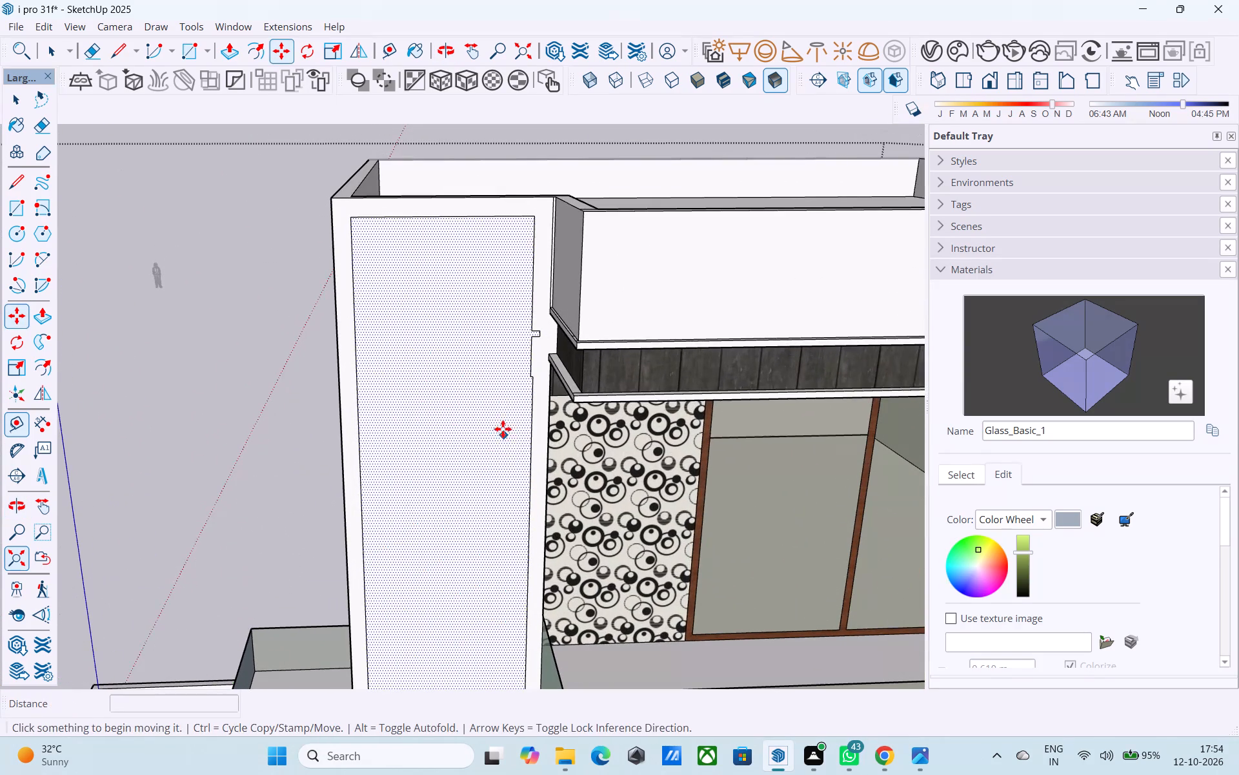
key("space")
left_click(418, 216)
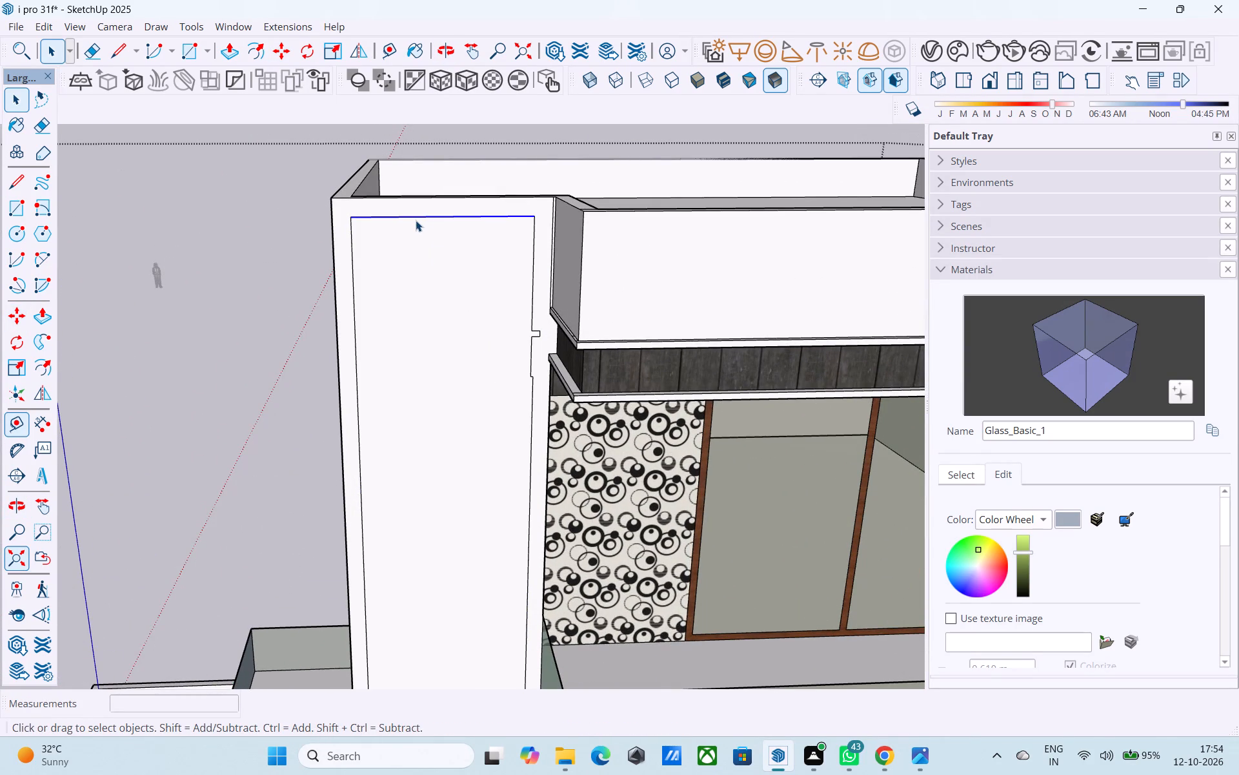
key("m")
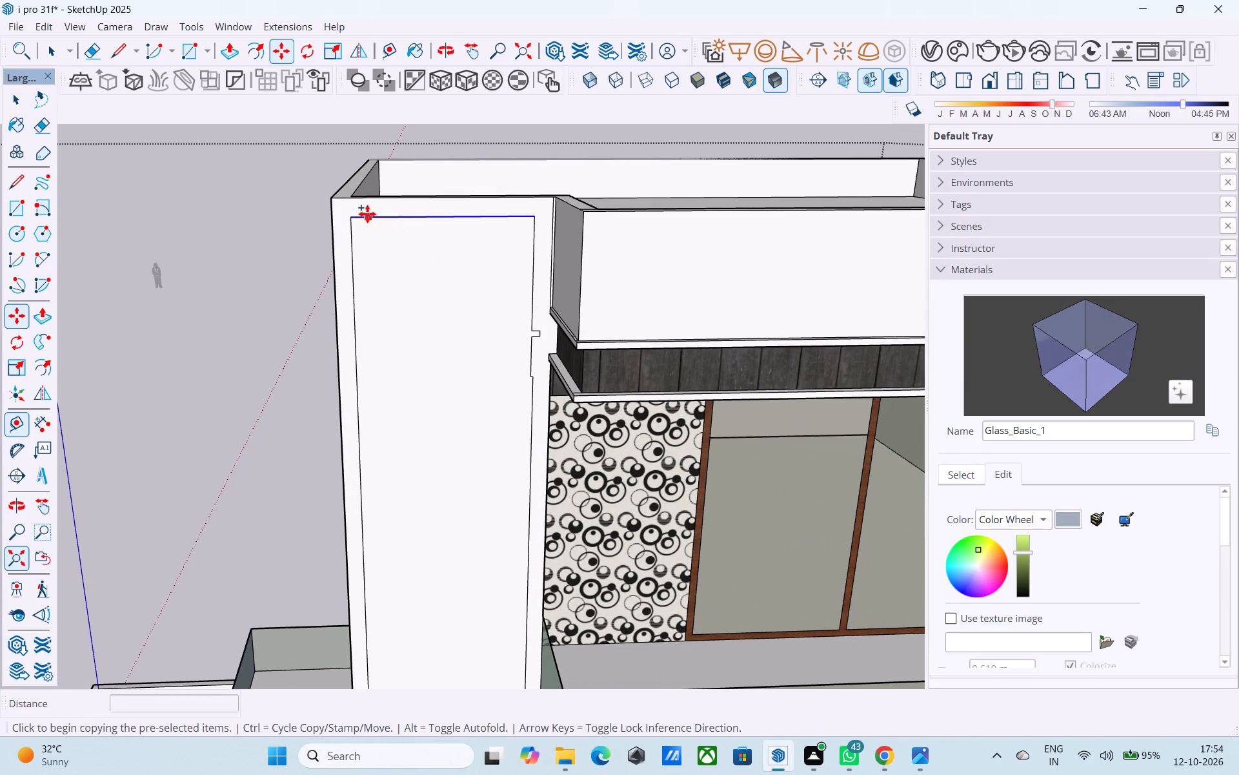
left_click(355, 214)
scroll(464, 408, "down", 4)
middle_click_drag(450, 437, 481, 226)
middle_click_drag(408, 625, 452, 459, "shift")
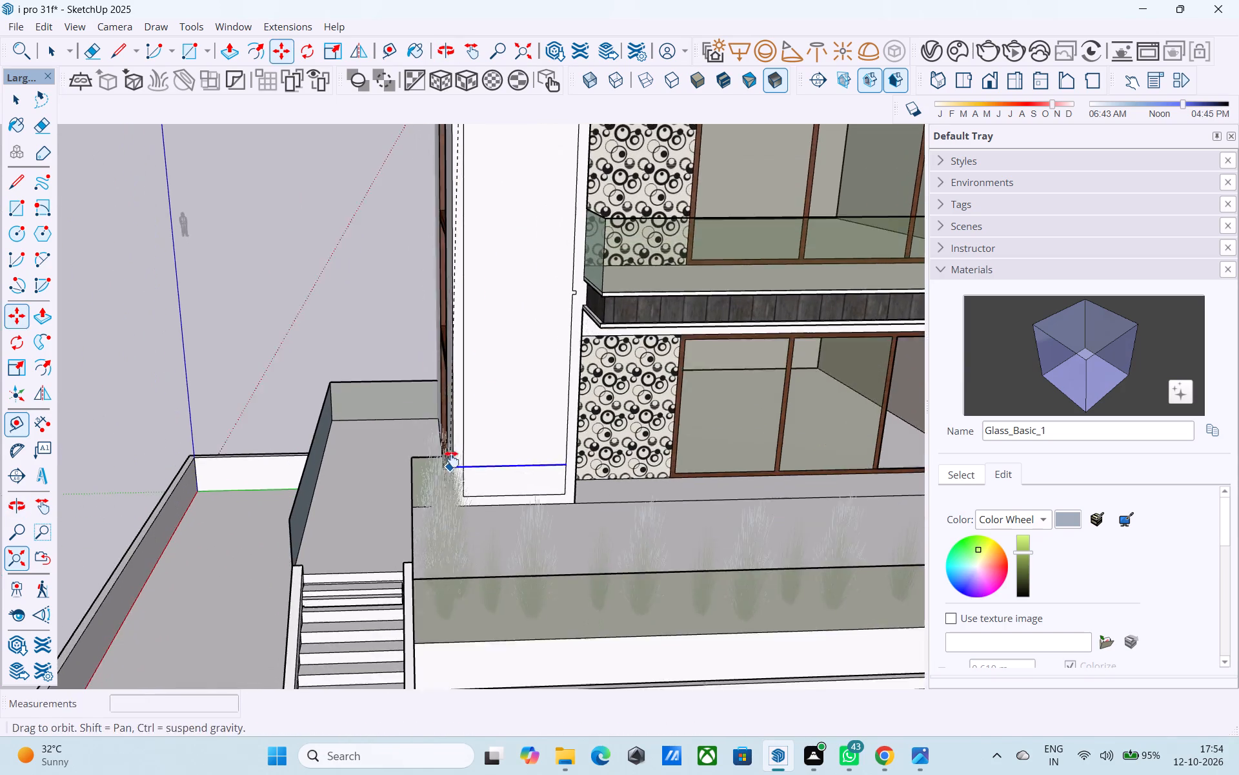
middle_click_drag(452, 459, 452, 460, "shift")
scroll(507, 535, "up", 4)
scroll(479, 484, "up", 17)
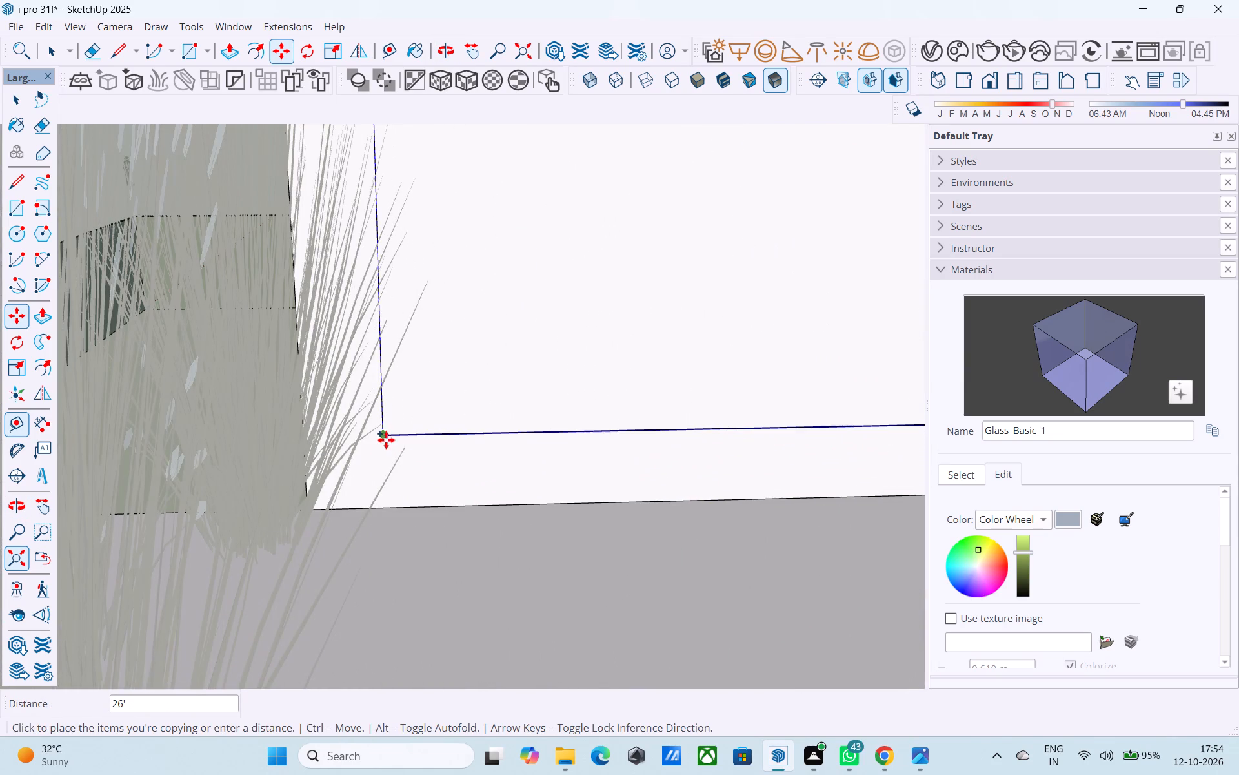
left_click(387, 439)
key("slash")
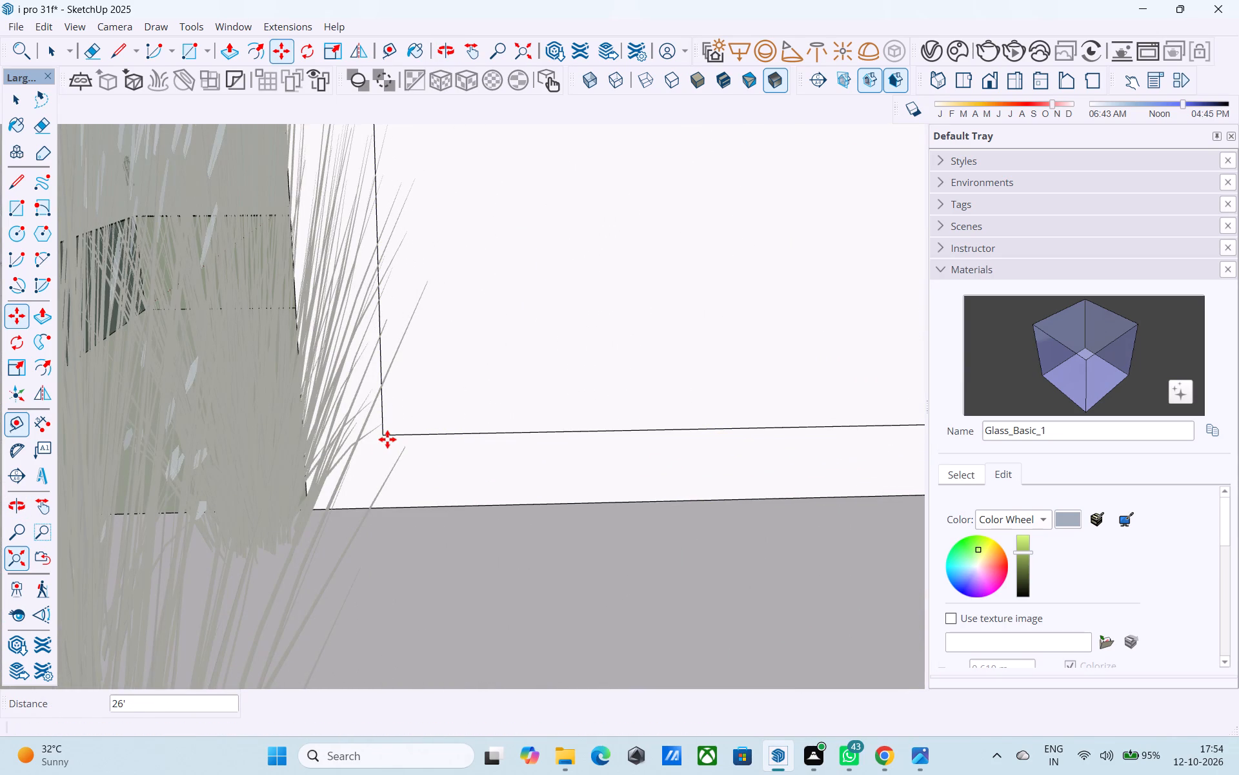
type("20")
key("Return")
scroll(387, 439, "down", 20)
scroll(387, 439, "down", 16)
key("space")
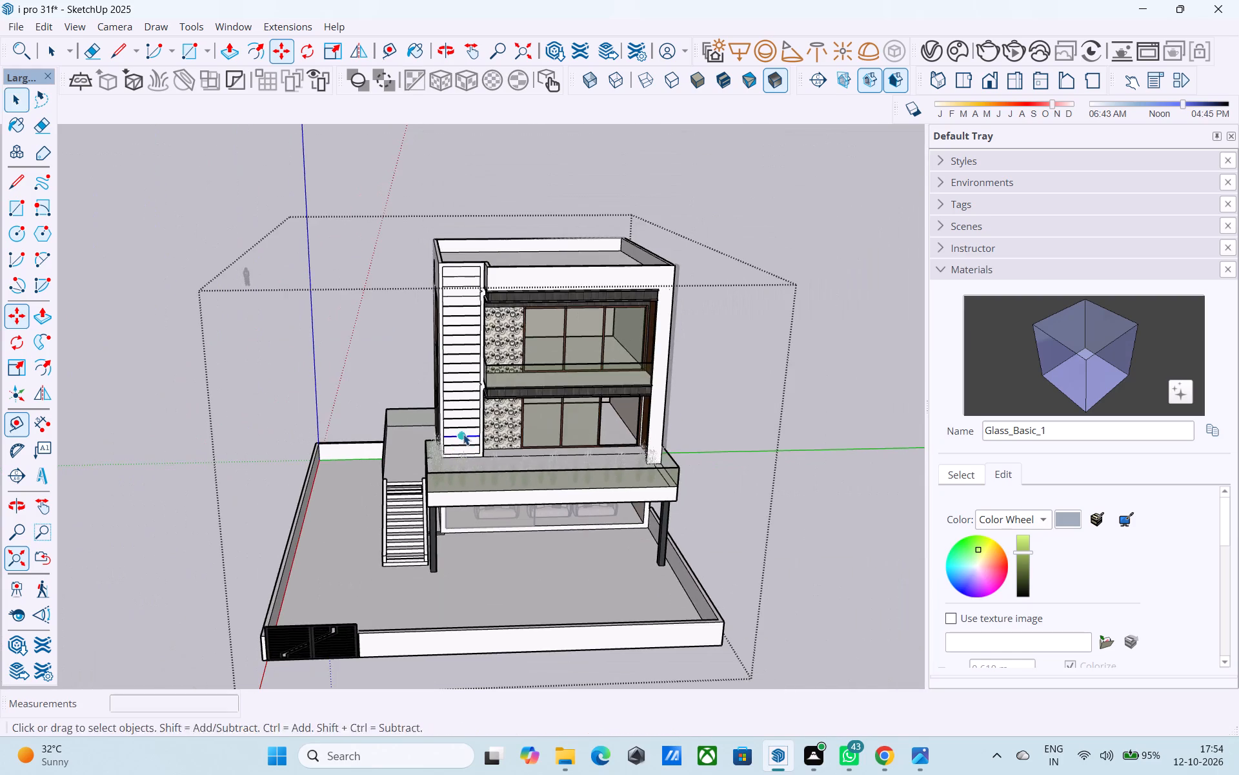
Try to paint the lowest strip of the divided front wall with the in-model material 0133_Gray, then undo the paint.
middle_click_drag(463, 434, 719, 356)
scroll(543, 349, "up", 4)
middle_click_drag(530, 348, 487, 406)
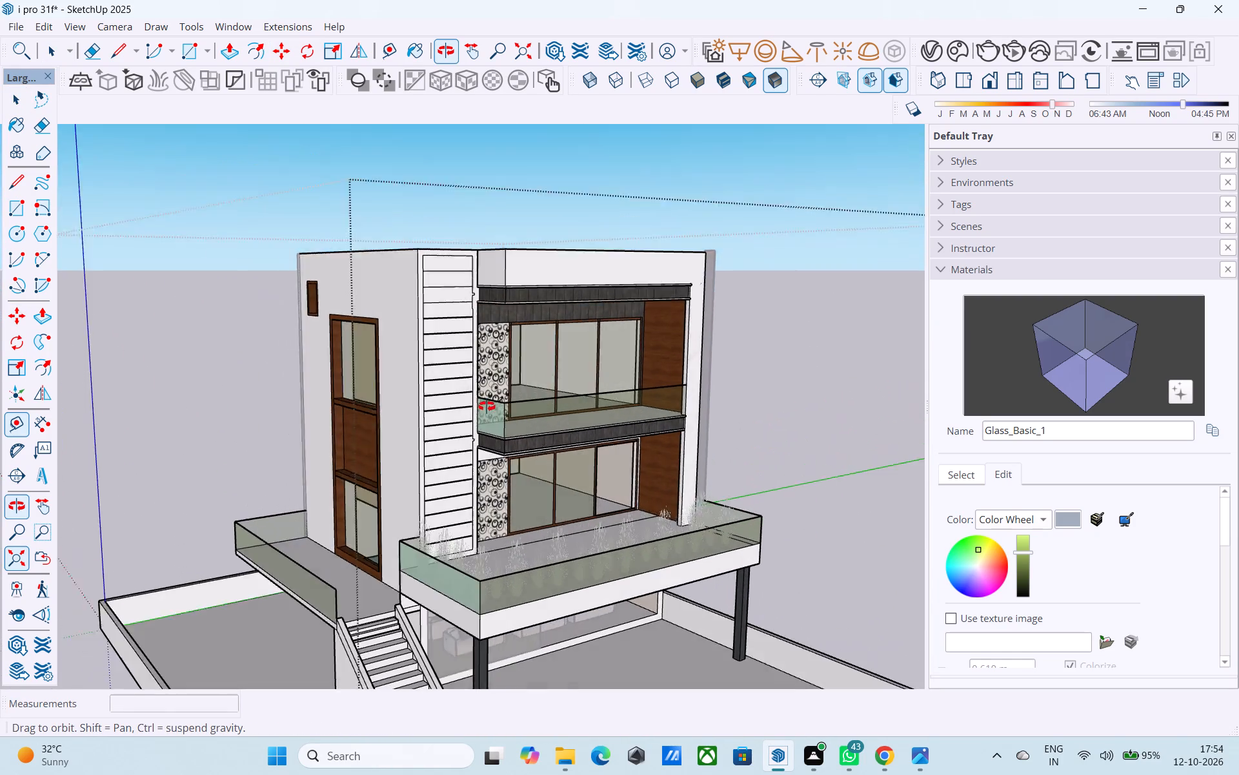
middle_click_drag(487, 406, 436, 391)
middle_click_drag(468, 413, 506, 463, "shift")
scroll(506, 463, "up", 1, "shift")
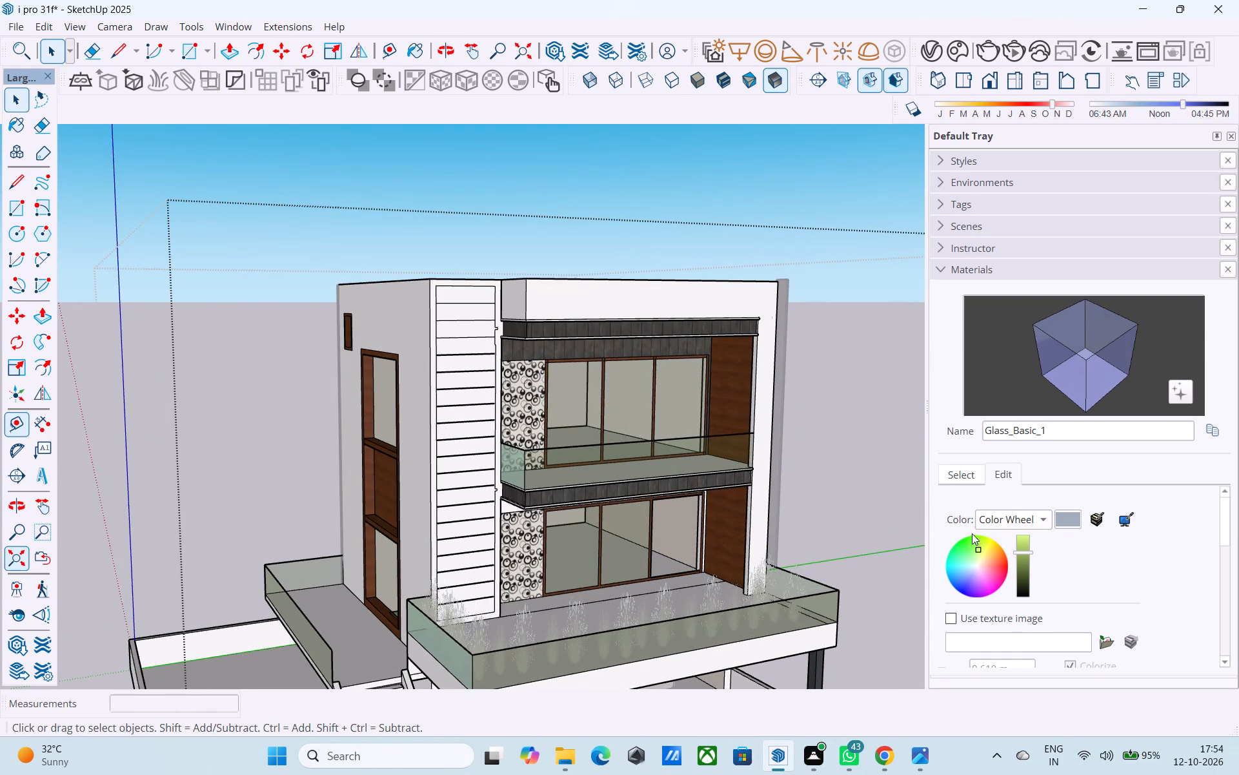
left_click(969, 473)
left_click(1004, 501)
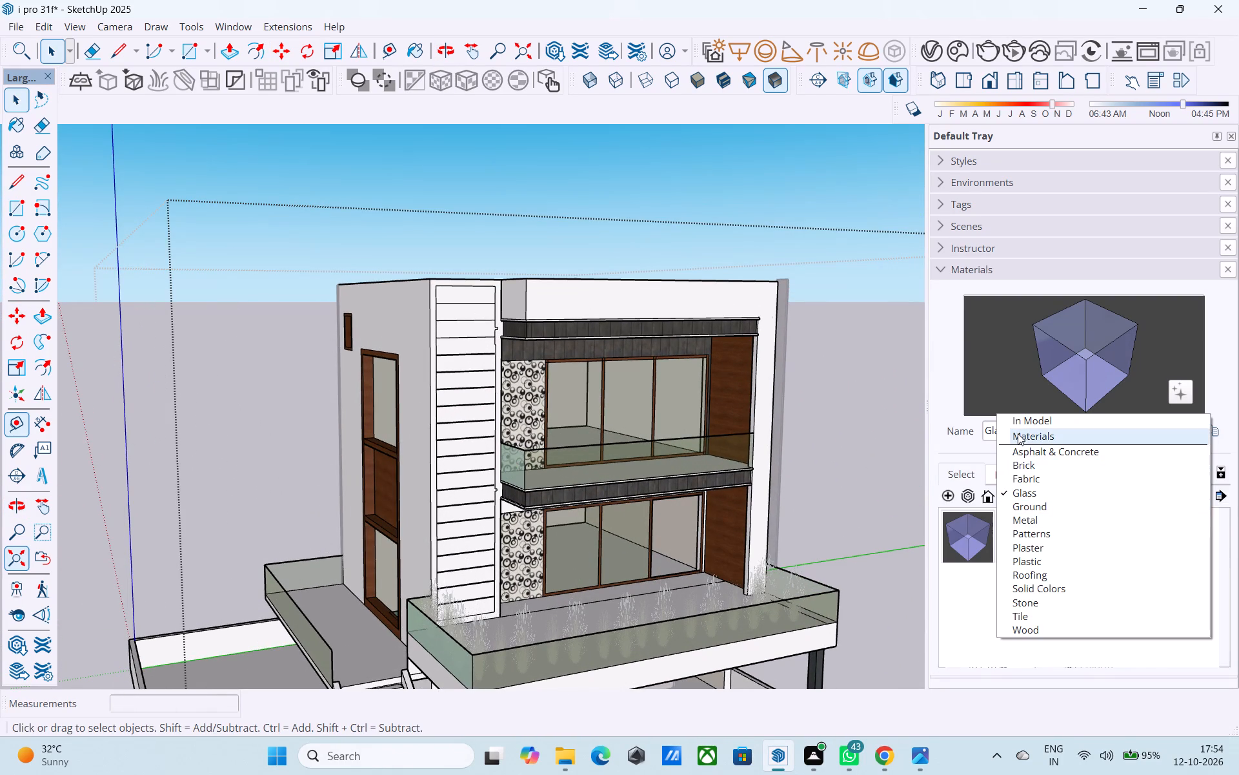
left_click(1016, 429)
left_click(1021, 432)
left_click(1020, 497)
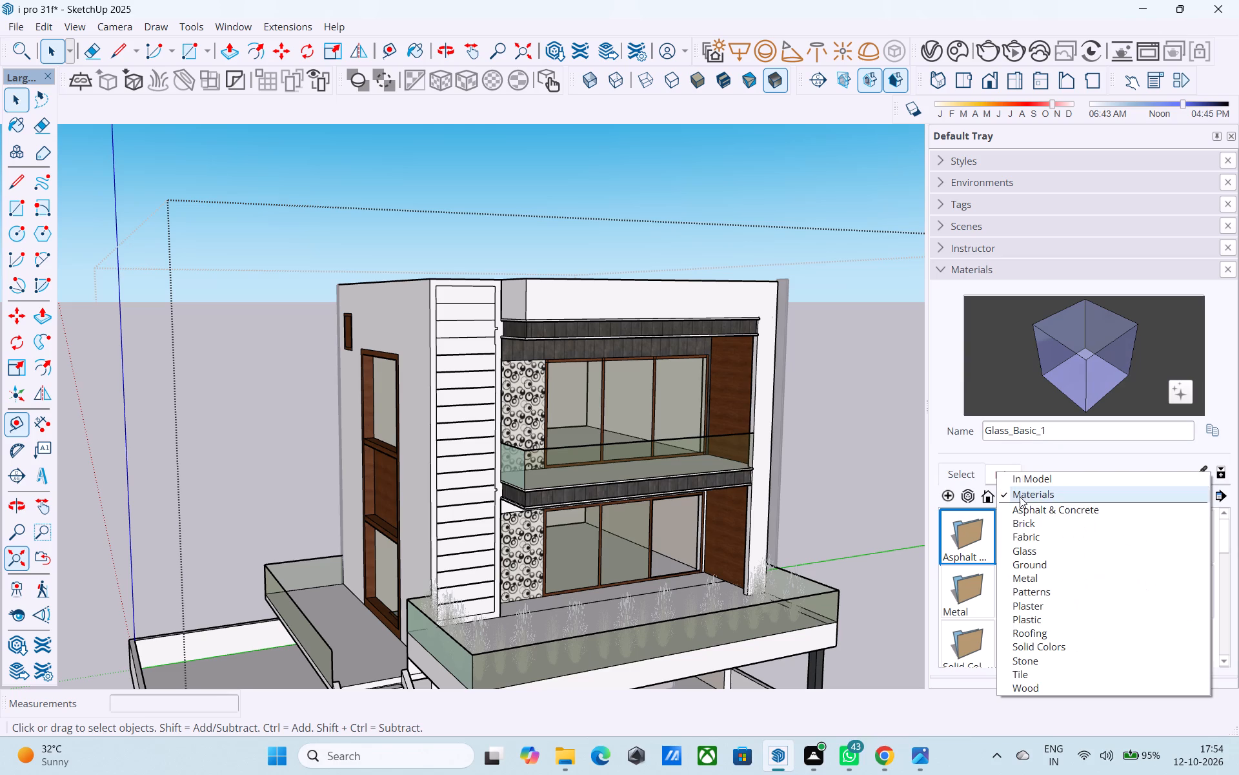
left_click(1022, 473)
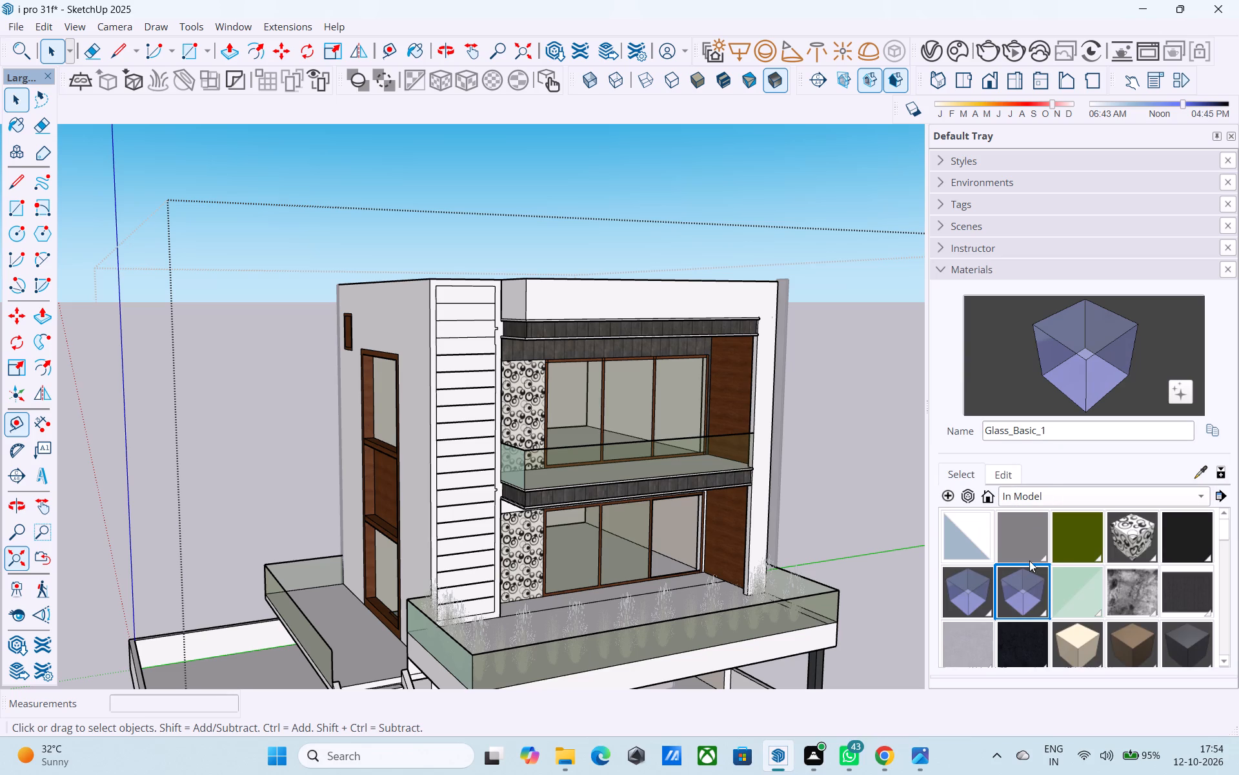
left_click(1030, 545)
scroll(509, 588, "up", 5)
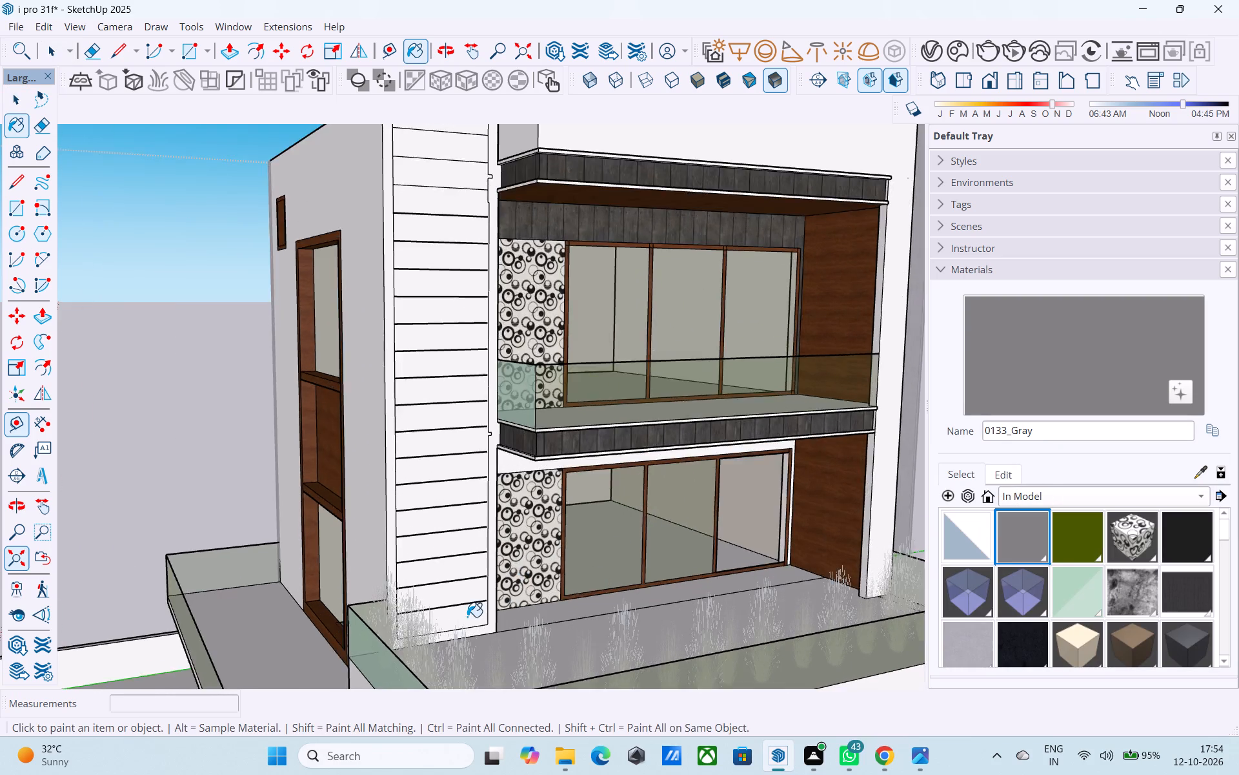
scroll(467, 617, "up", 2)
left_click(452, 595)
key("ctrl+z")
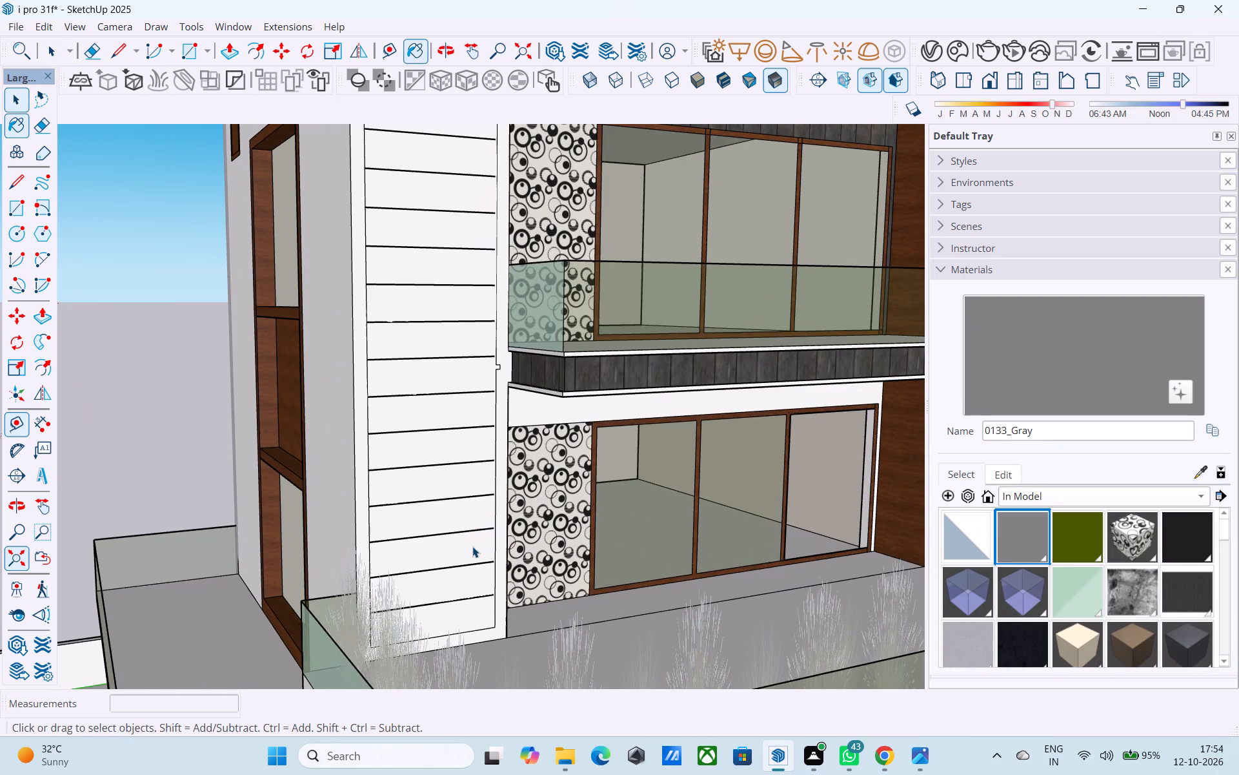
Check whether the strips between the dividing lines on the tall front wall select as separate faces.
key("space")
double_click(472, 546)
left_click(472, 546)
left_click(459, 616)
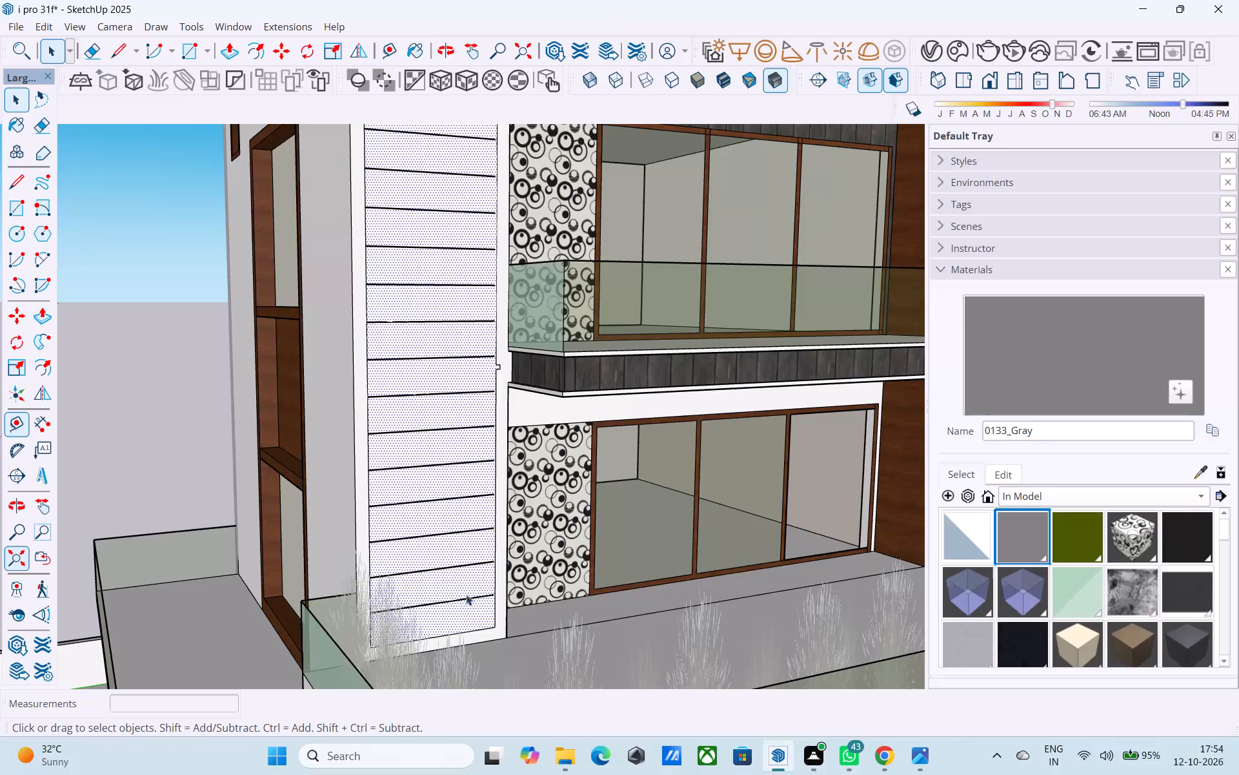
left_click(468, 590)
Draw lines about 3/4" long extending the three lowest dividing lines to the inset outline's edge beside the patterned panel.
middle_click_drag(499, 608, 481, 608)
scroll(480, 609, "up", 6)
scroll(505, 600, "down", 2)
middle_click_drag(507, 603, 530, 632)
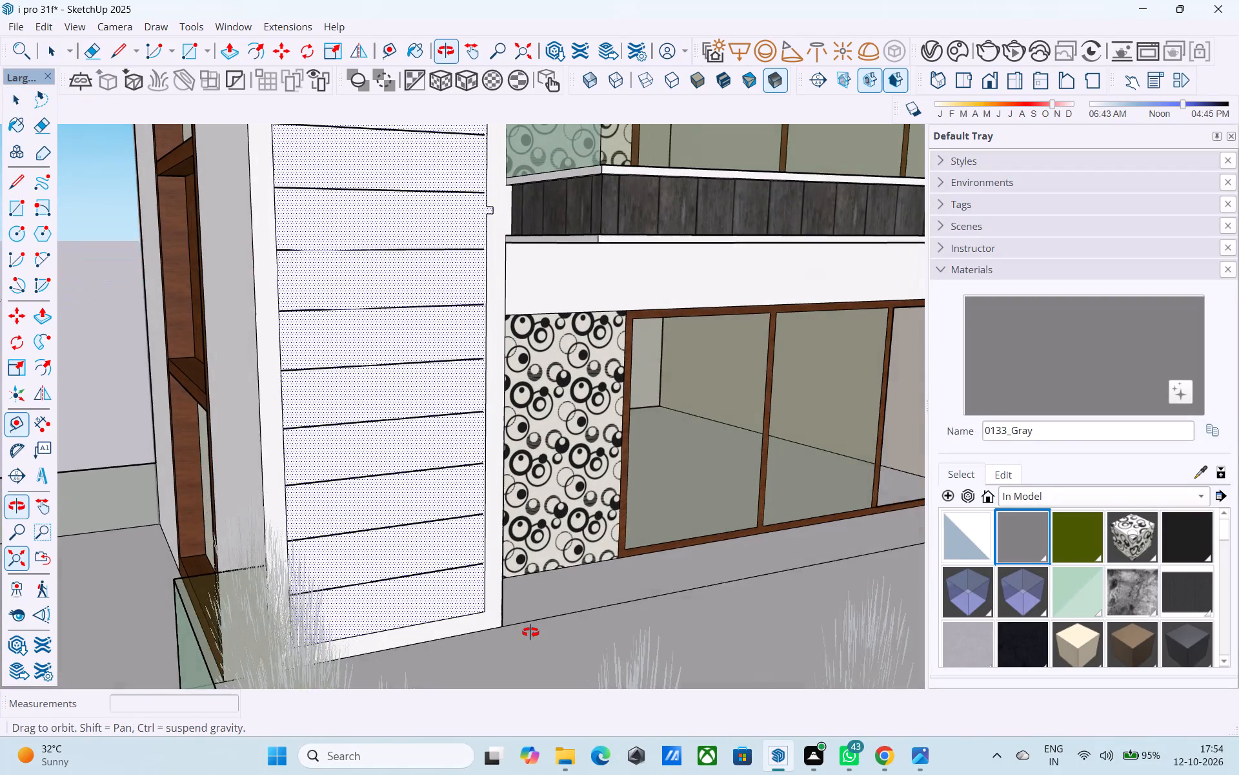
middle_click_drag(530, 632, 532, 634)
key("l")
scroll(465, 559, "up", 4)
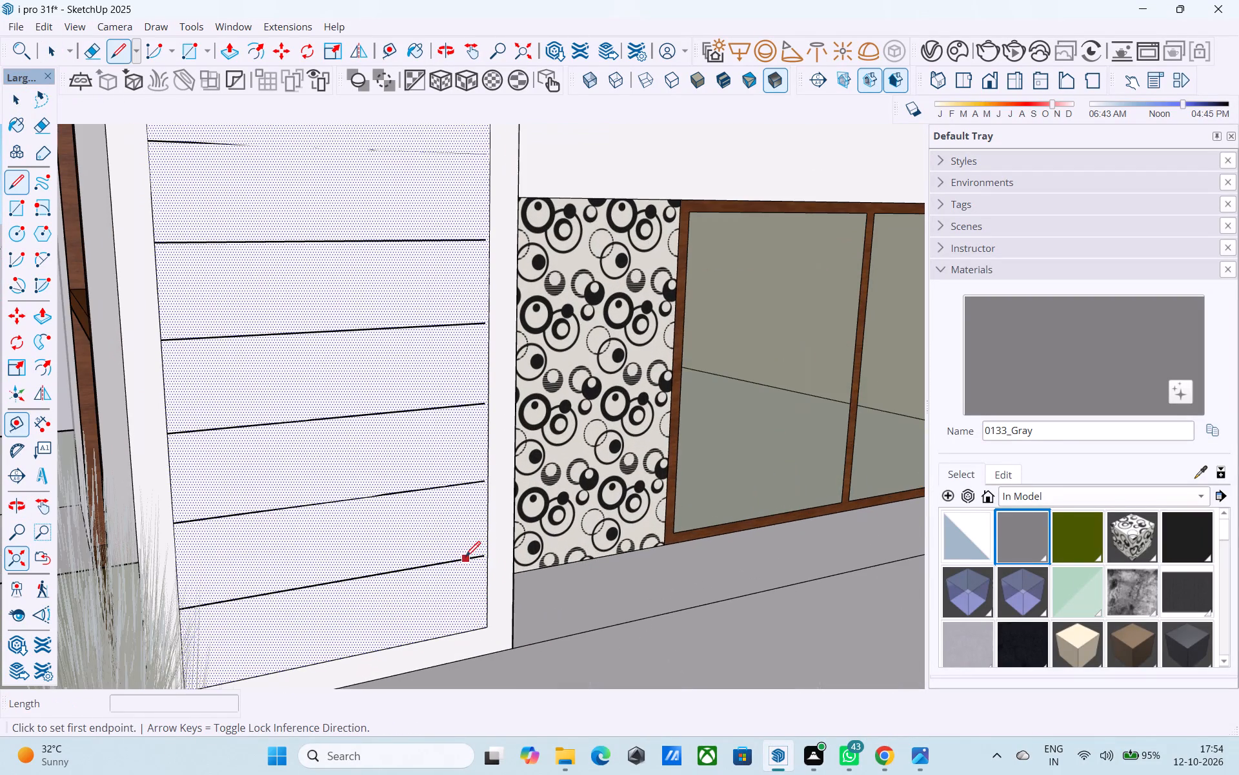
left_click(477, 555)
scroll(486, 557, "up", 12)
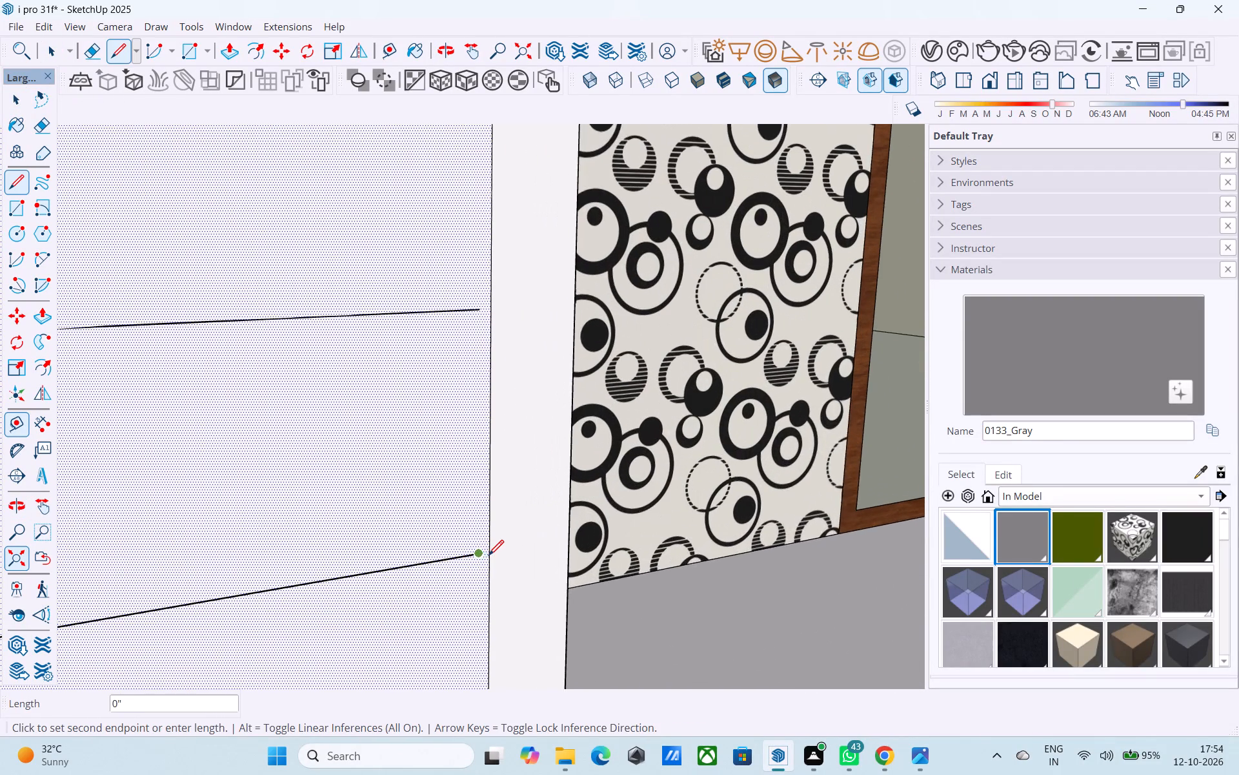
left_click(488, 550)
left_click(474, 284)
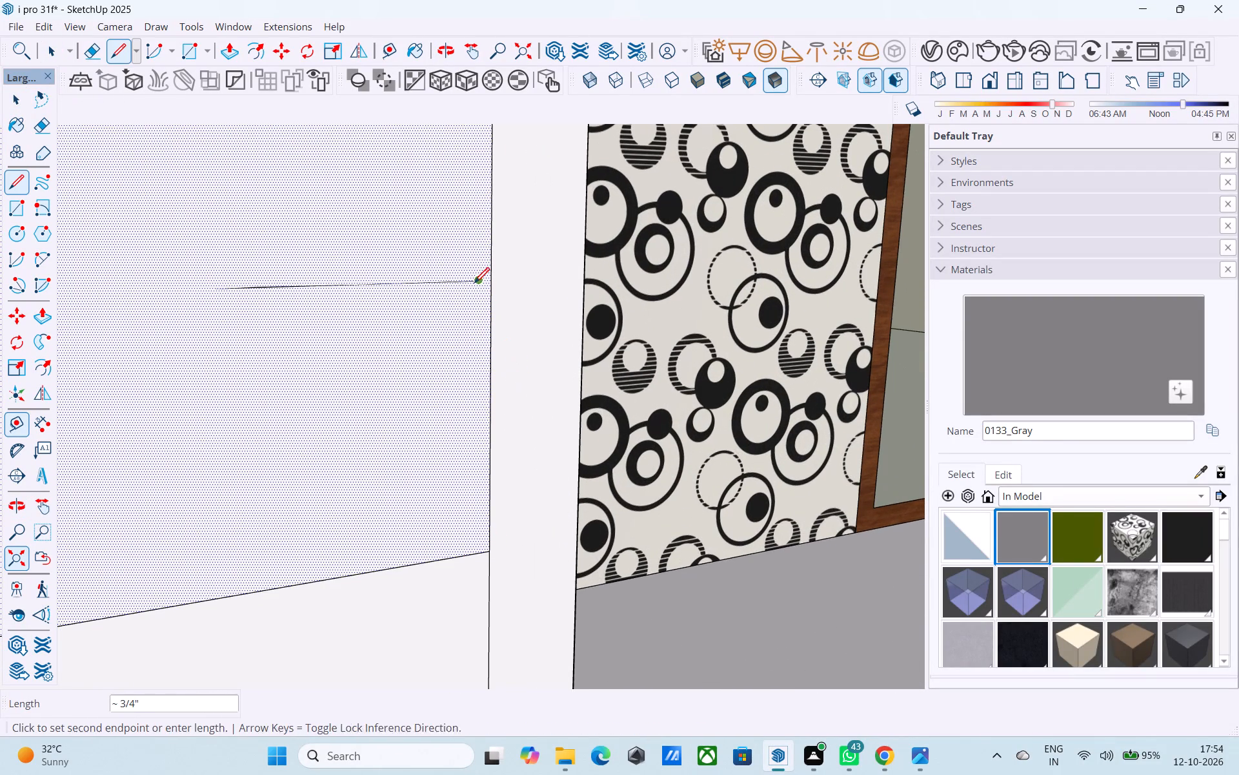
left_click(490, 284)
scroll(490, 283, "down", 3)
middle_click_drag(489, 285, 498, 659)
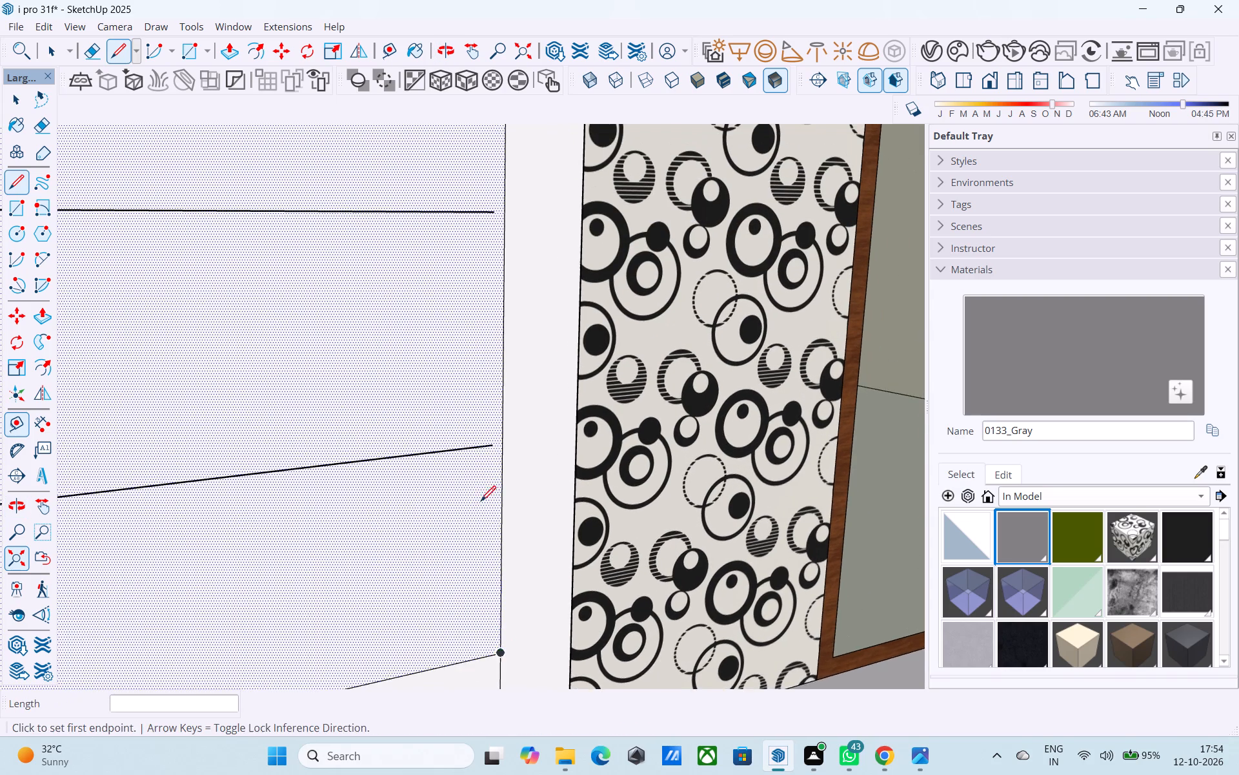
scroll(479, 466, "up", 1)
left_click(489, 447)
left_click(507, 445)
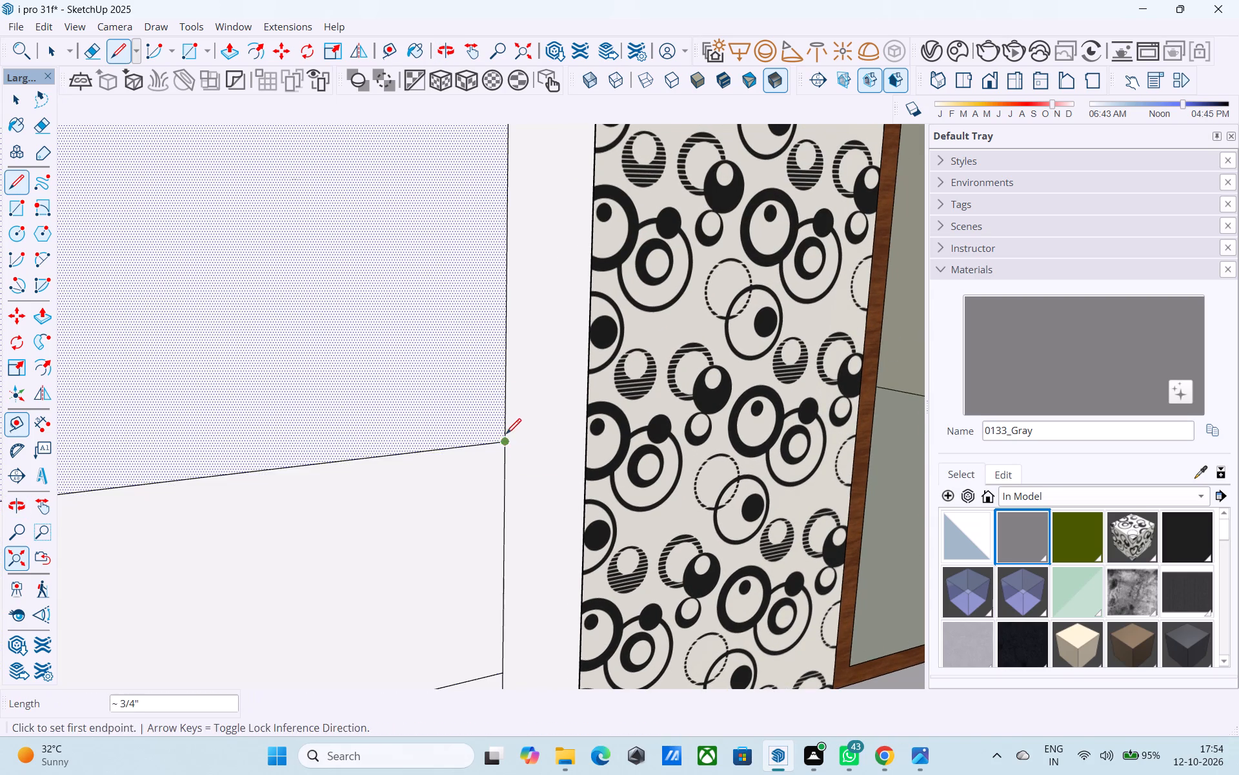
Extend the fourth, fifth and sixth dividing lines from the bottom to the inset outline's edge with short lines.
middle_click_drag(517, 377, 524, 569, "shift")
scroll(528, 519, "down", 4)
middle_click_drag(528, 519, 563, 553)
scroll(543, 449, "up", 2)
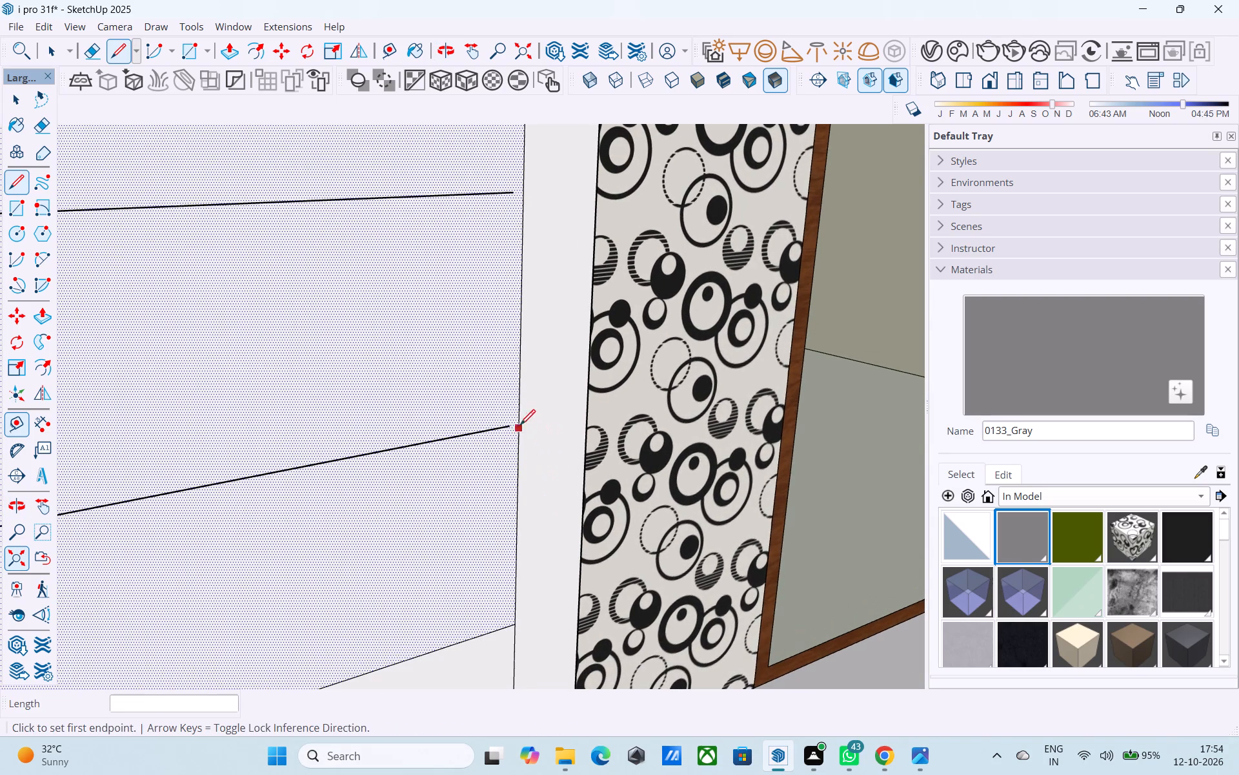
left_click(508, 423)
left_click(519, 423)
middle_click_drag(521, 402, 502, 620, "shift")
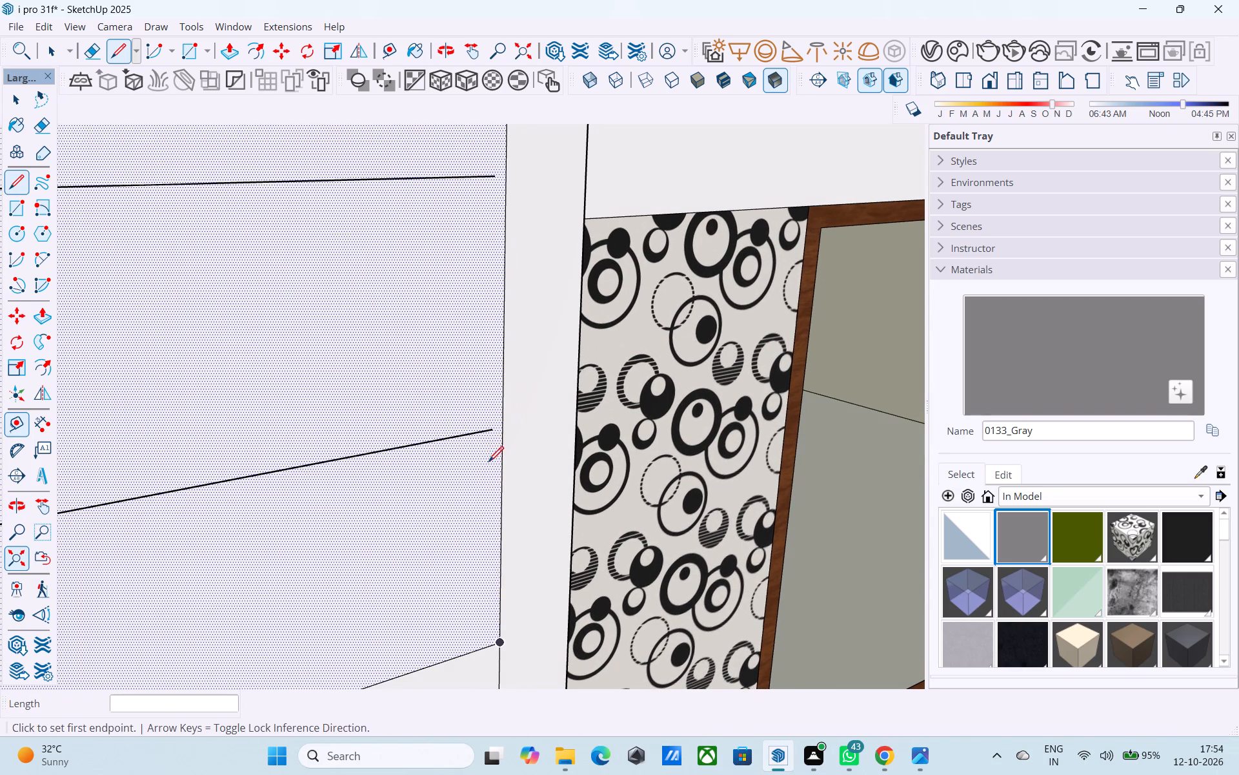
left_click(492, 433)
left_click(503, 428)
middle_click_drag(505, 411, 510, 606, "shift")
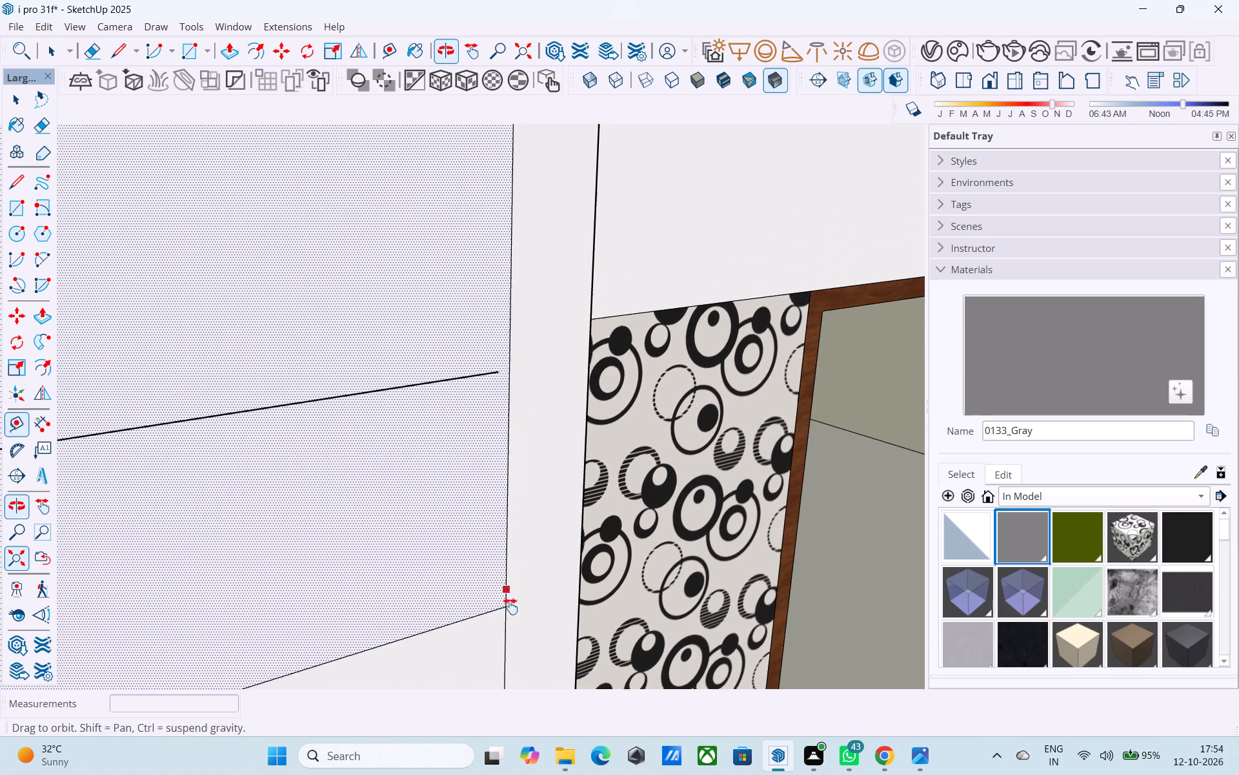
middle_click_drag(510, 606, 505, 603, "shift")
scroll(509, 608, "up", 1, "shift")
left_click(492, 367)
left_click(506, 364)
Extend the next three dividing lines, below and above the outline's lower notch, to its edge with lines about 3/4" long.
scroll(515, 380, "down", 1)
middle_click_drag(522, 407, 554, 724)
left_click(524, 411)
left_click(541, 405)
middle_click_drag(540, 356, 521, 655, "shift")
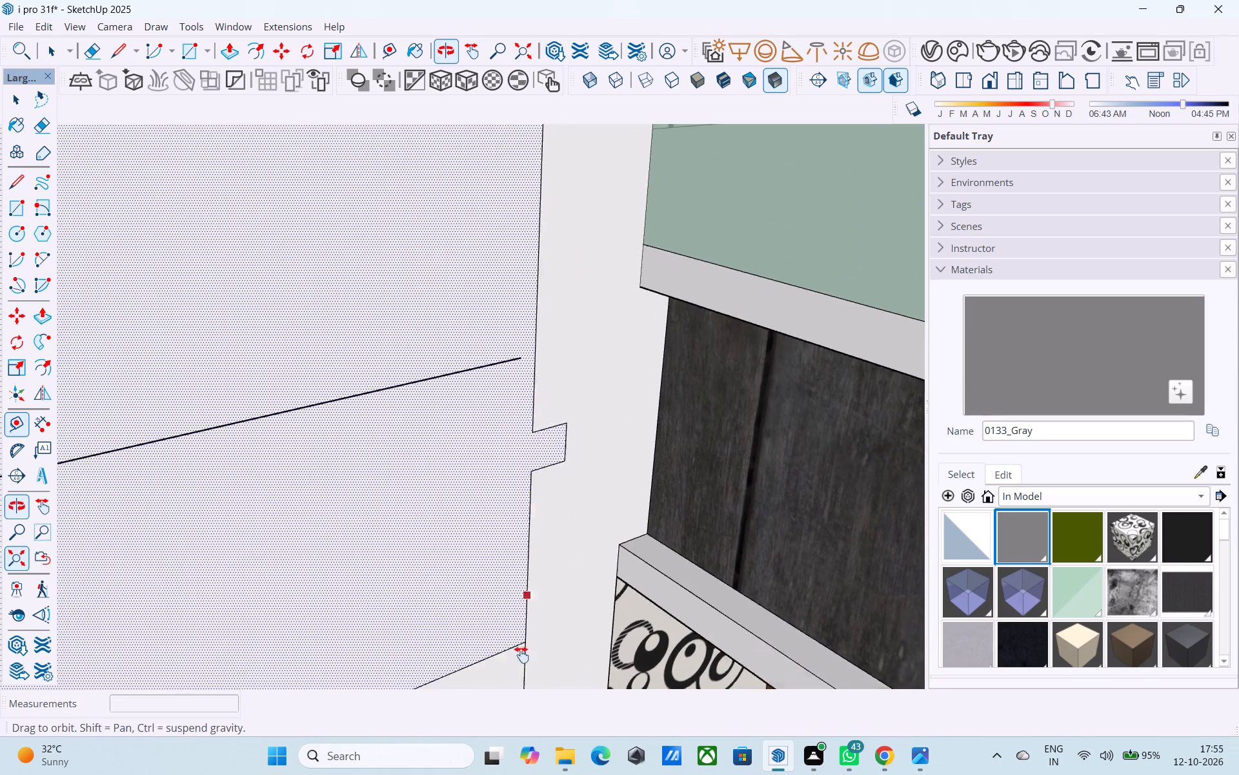
middle_click_drag(521, 655, 522, 656, "shift")
left_click(518, 428)
left_click(536, 424)
middle_click_drag(532, 420, 505, 601, "shift")
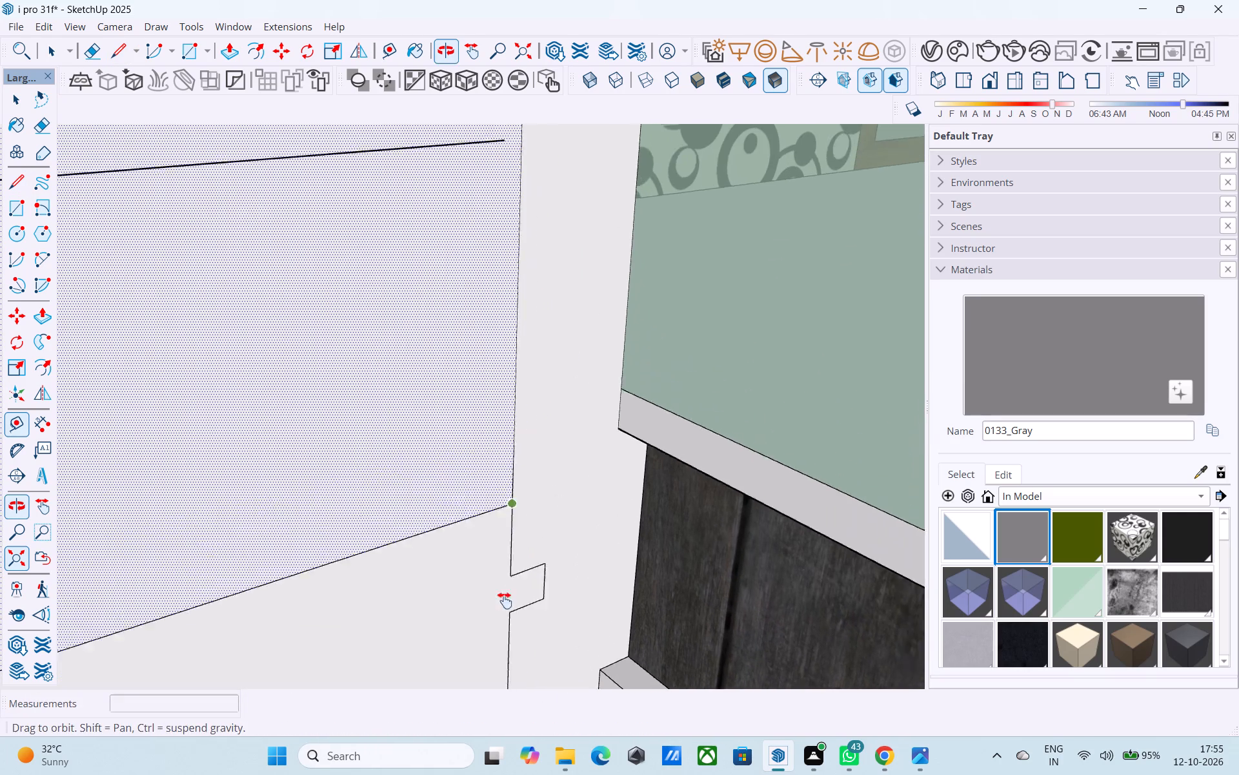
middle_click_drag(505, 601, 538, 743, "shift")
left_click(534, 426)
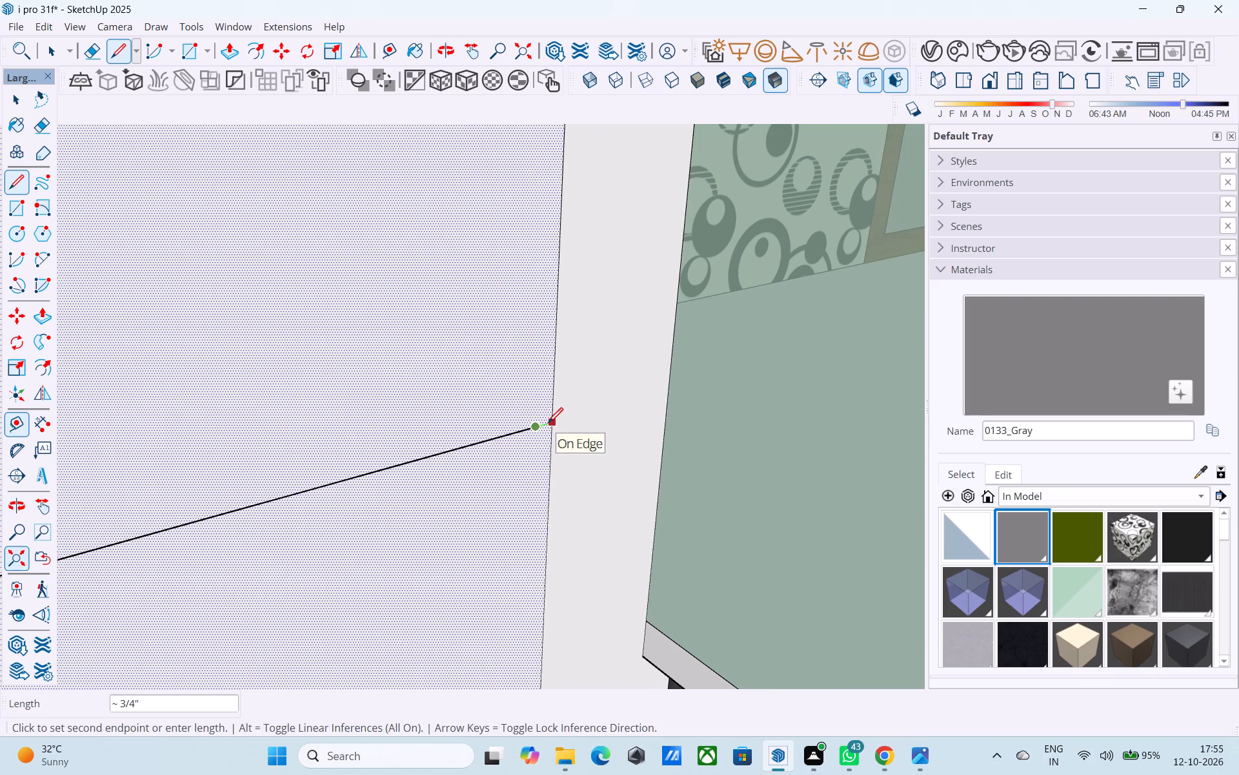
left_click(548, 424)
Extend the tenth, eleventh and twelfth dividing lines from the bottom to the outline's edge with lines about 3/4" long.
middle_click_drag(541, 375, 520, 709)
left_click(528, 362)
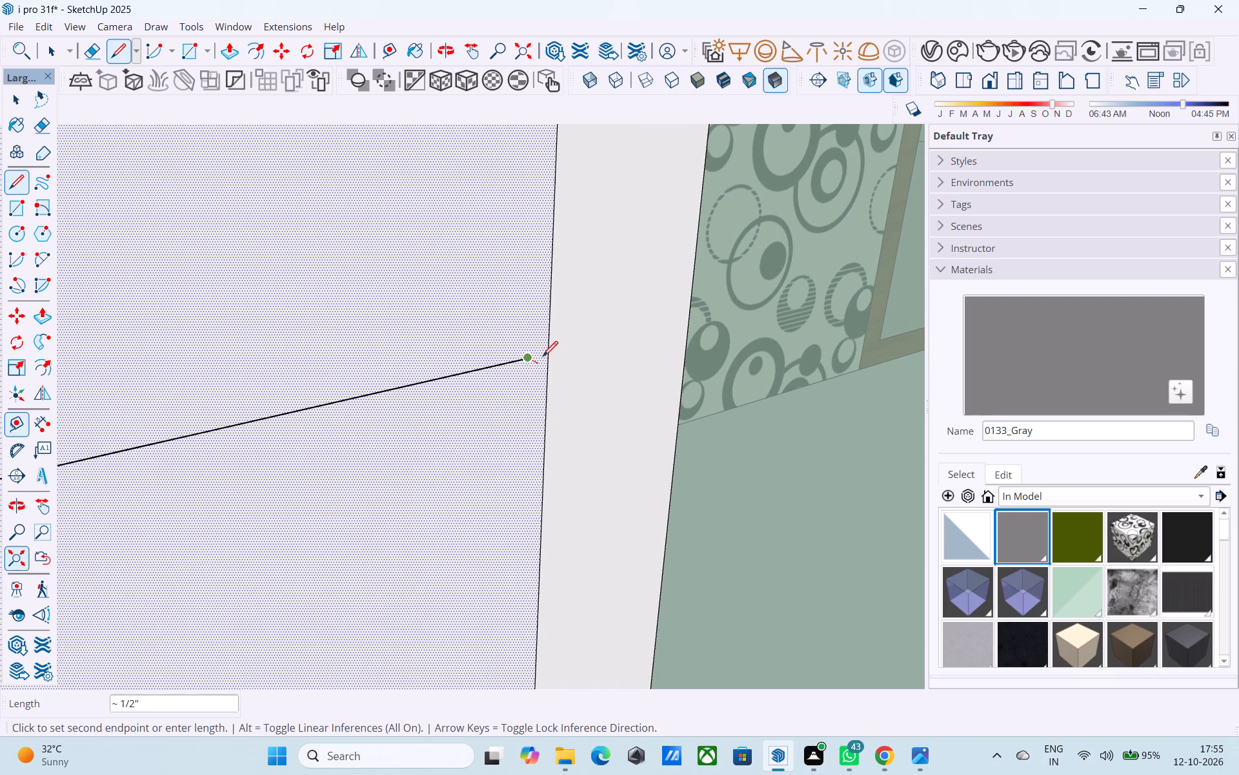
left_click(545, 357)
middle_click_drag(520, 328, 496, 680, "shift")
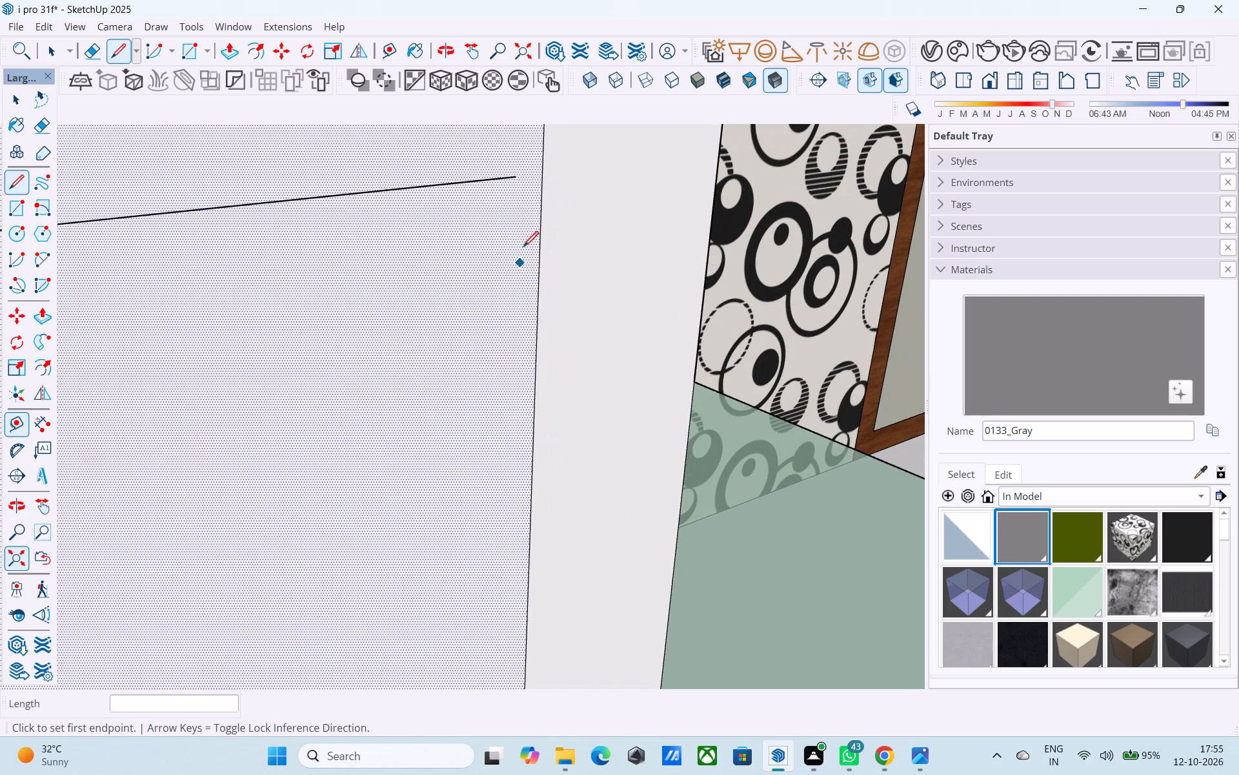
left_click(519, 174)
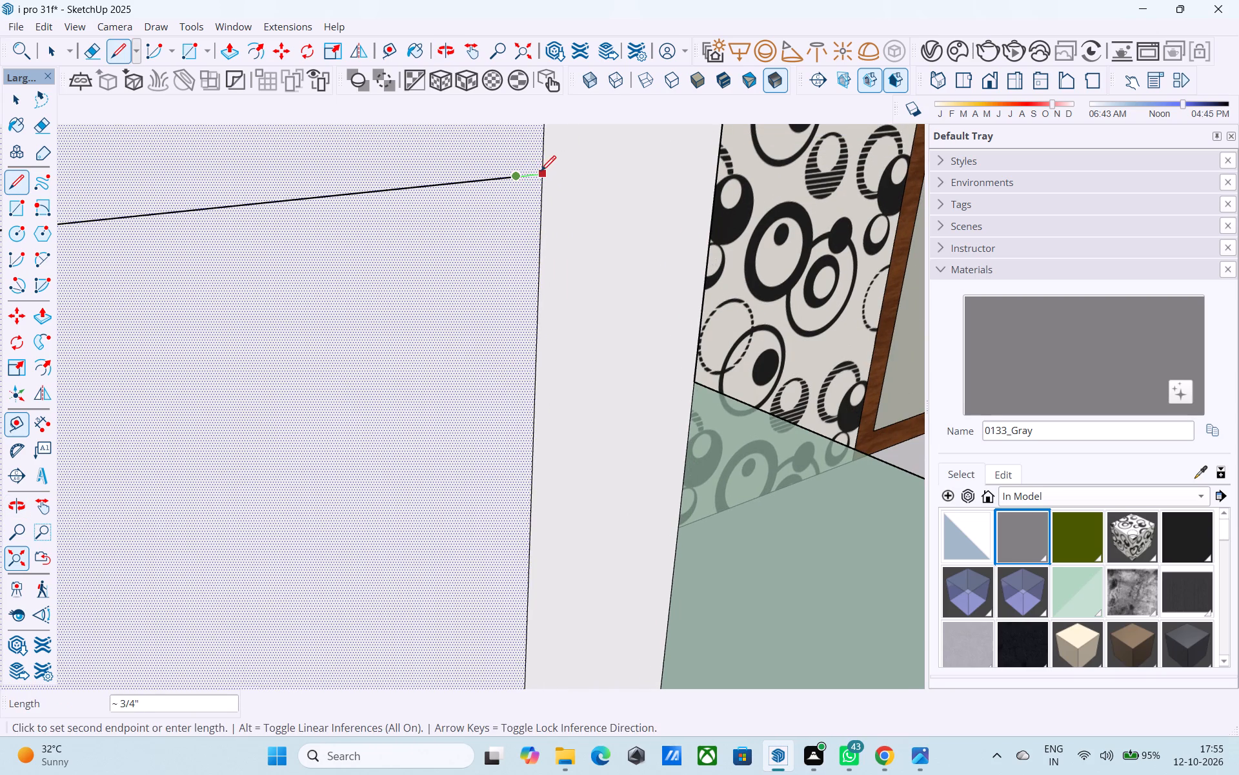
left_click(542, 172)
scroll(535, 173, "down", 3)
middle_click_drag(529, 196, 577, 674)
middle_click_drag(610, 236, 558, 457, "shift")
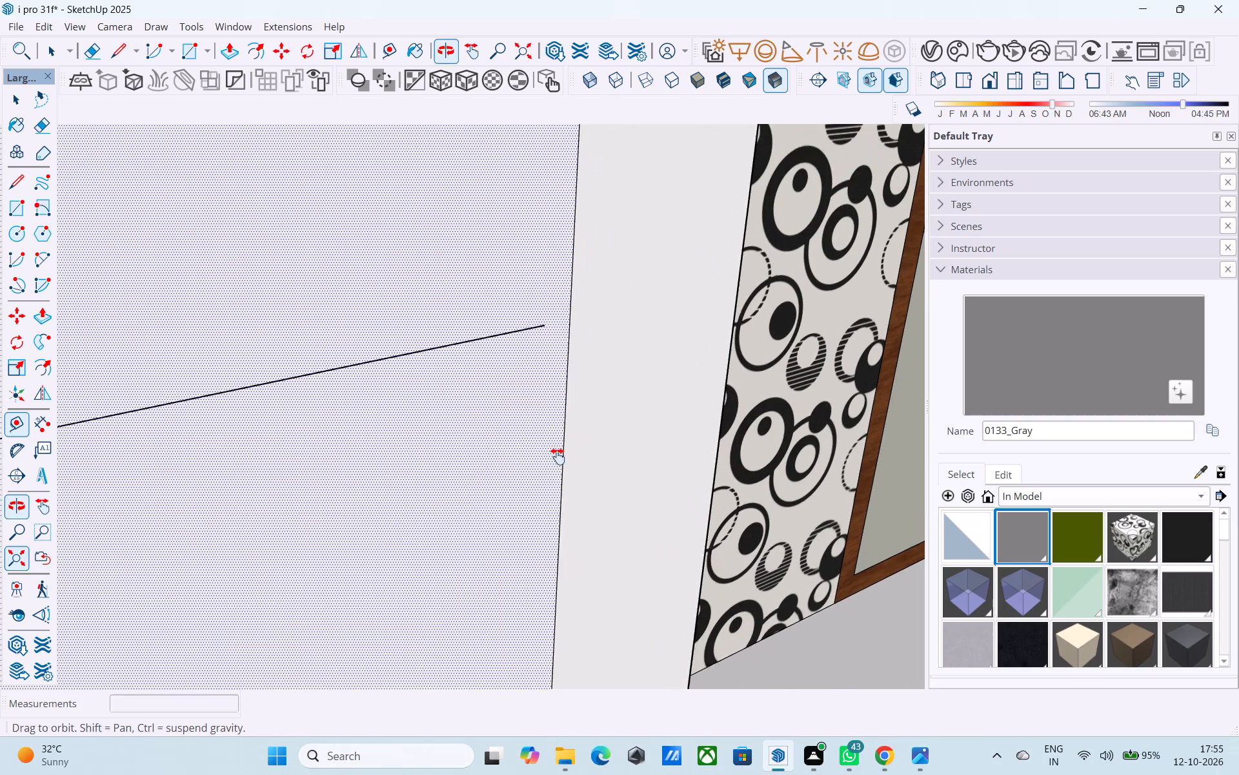
middle_click_drag(558, 457, 558, 460, "shift")
left_click(547, 381)
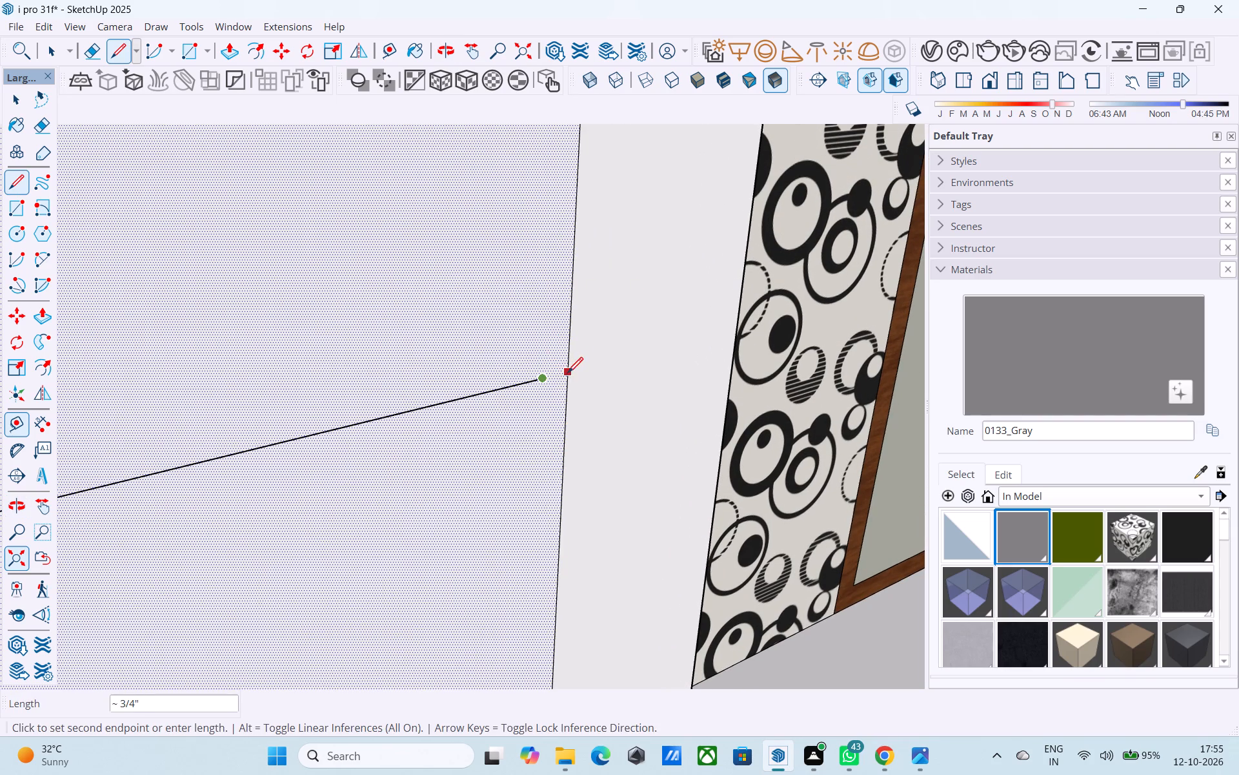
left_click(568, 374)
Extend the next four dividing lines, up to just below the outline's upper notch, to its edge with lines about 3/4" long.
middle_click_drag(574, 263, 615, 704)
scroll(592, 606, "up", 1, "shift")
scroll(615, 704, "down", 3, "shift")
scroll(569, 453, "down", 8)
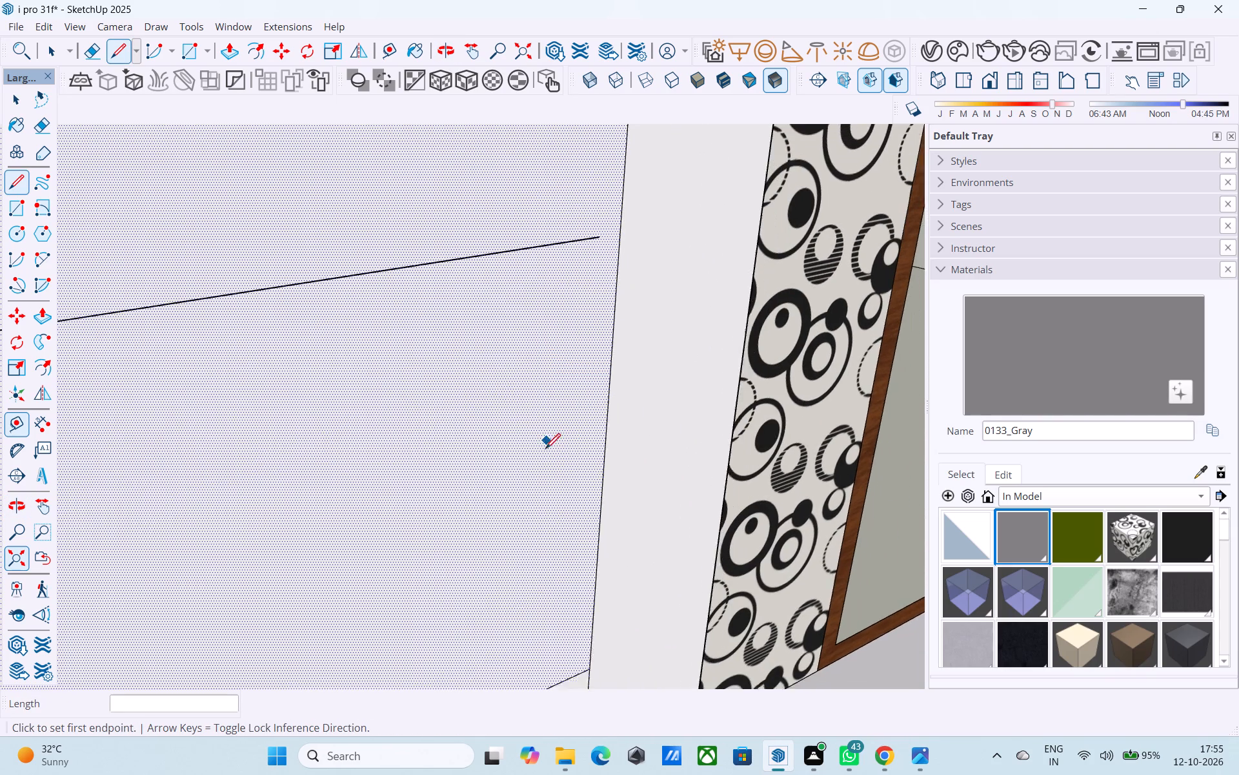
scroll(545, 450, "down", 2)
left_click(583, 308)
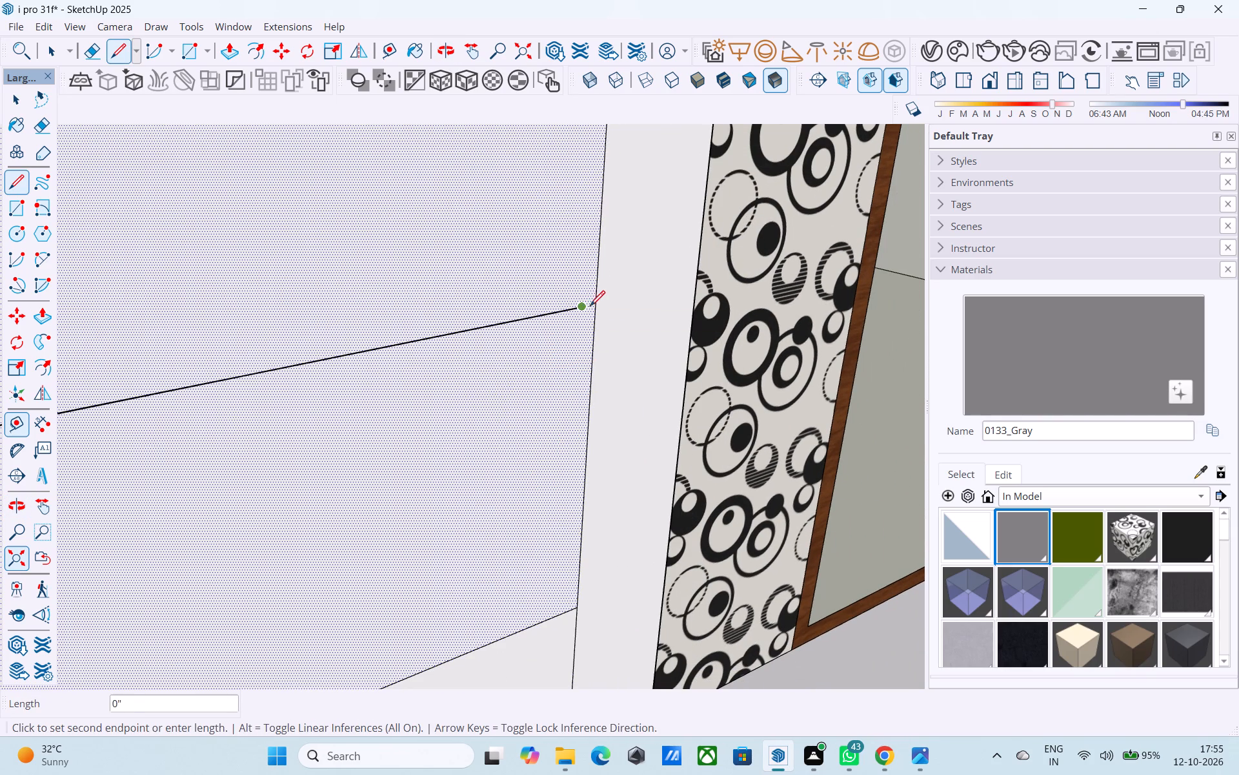
left_click(595, 308)
middle_click_drag(600, 222, 643, 635)
left_click(648, 366)
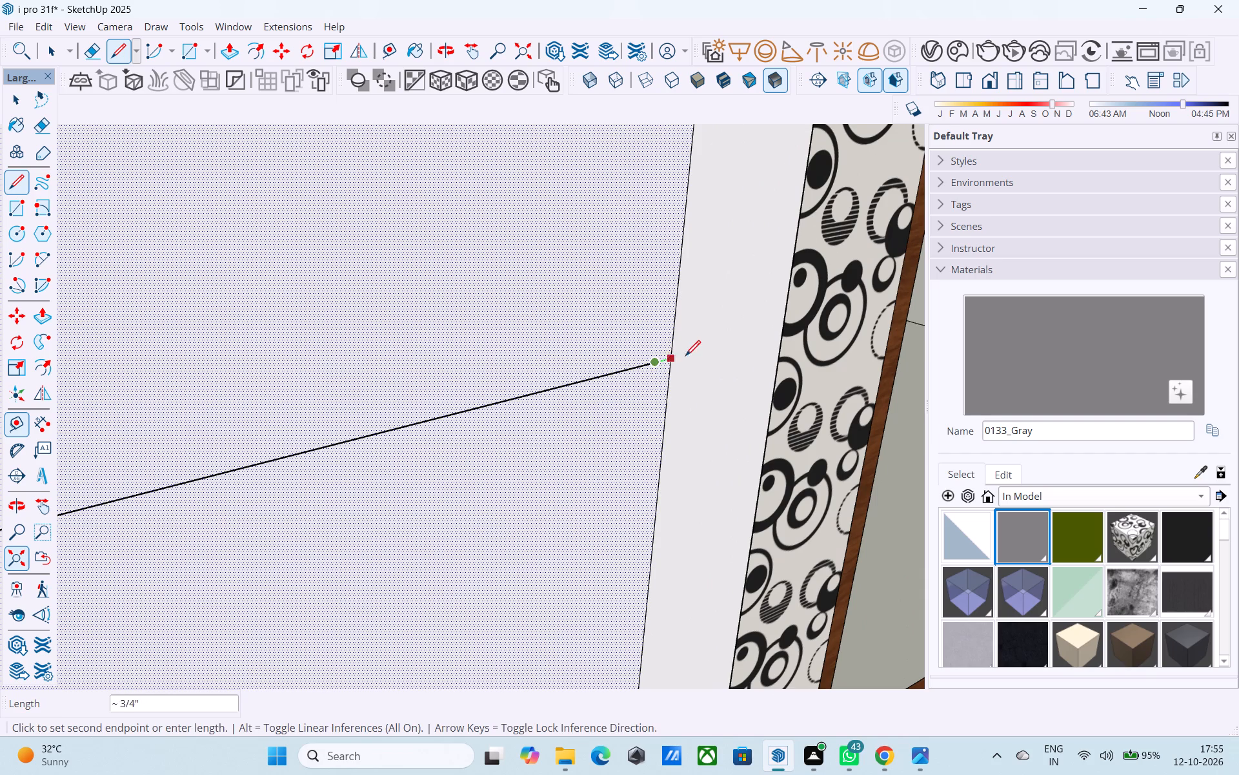
left_click(678, 355)
scroll(643, 289, "down", 3)
middle_click_drag(642, 298, 607, 714, "shift")
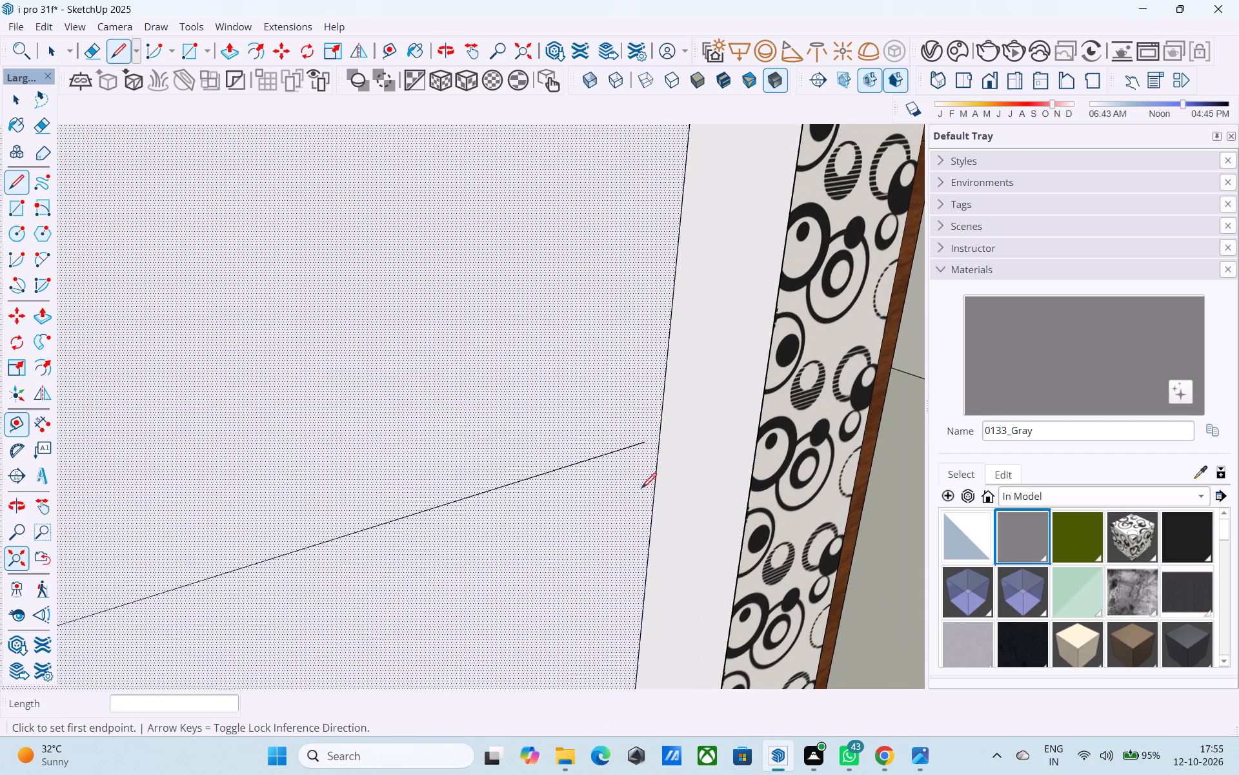
left_click(643, 446)
left_click(656, 435)
middle_click_drag(640, 311, 573, 677)
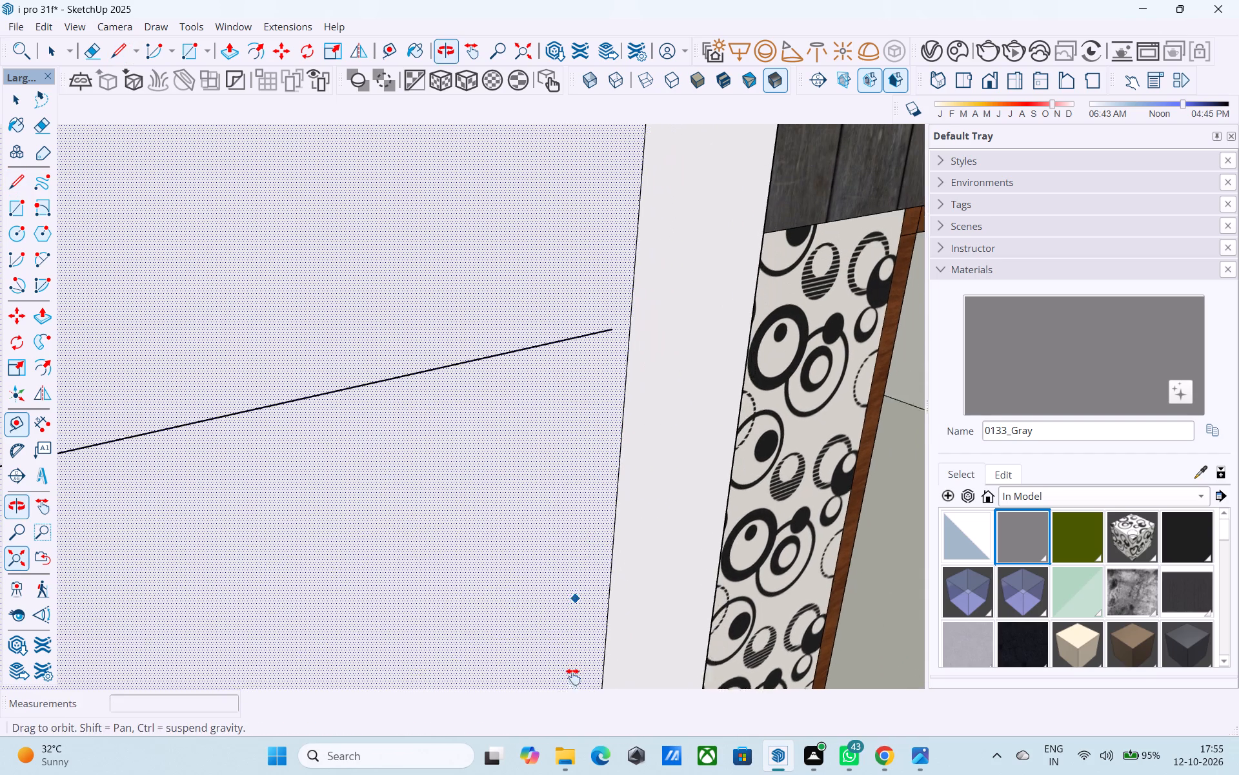
middle_click_drag(573, 677, 571, 692)
left_click(609, 431)
left_click(621, 422)
Paint the first, third, fifth and seventh strips from the top of the front wall with the 0133_Gray material.
middle_click_drag(611, 364, 621, 609)
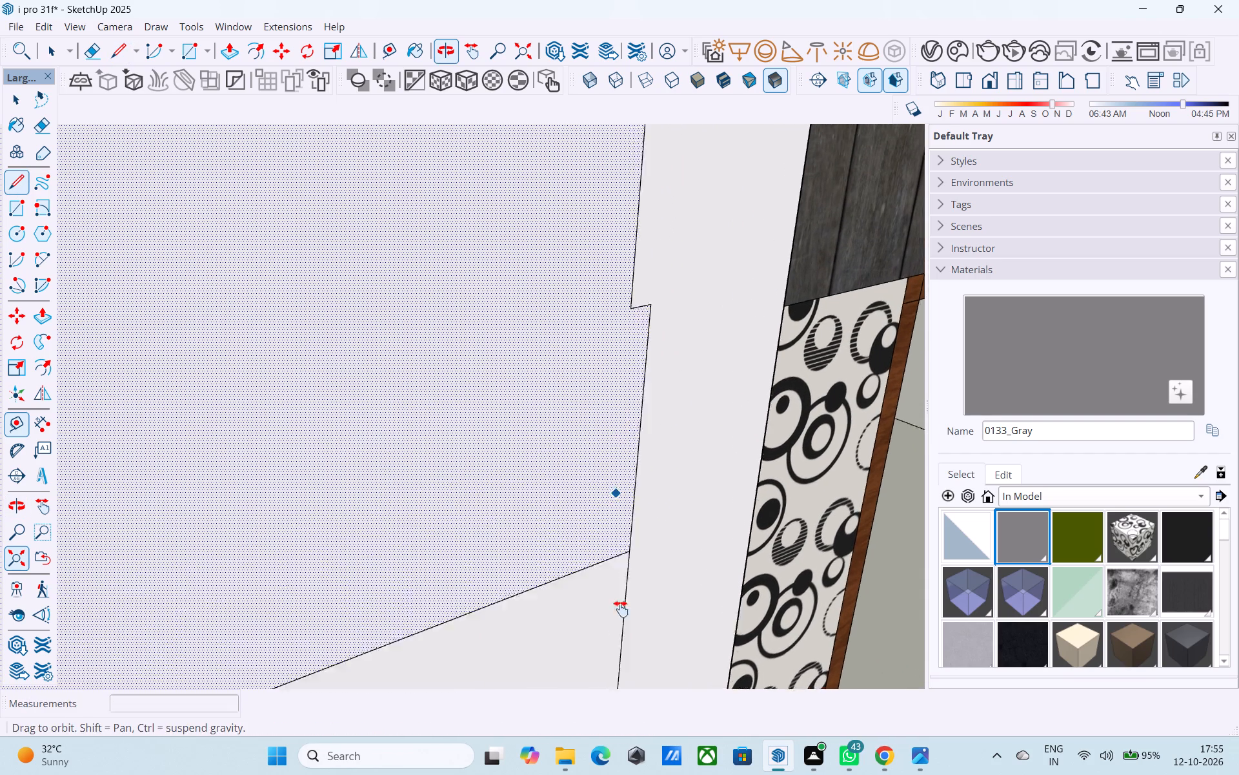
middle_click_drag(621, 609, 644, 732)
scroll(686, 431, "down", 20)
scroll(686, 431, "down", 1)
scroll(580, 430, "up", 2)
scroll(581, 424, "down", 2)
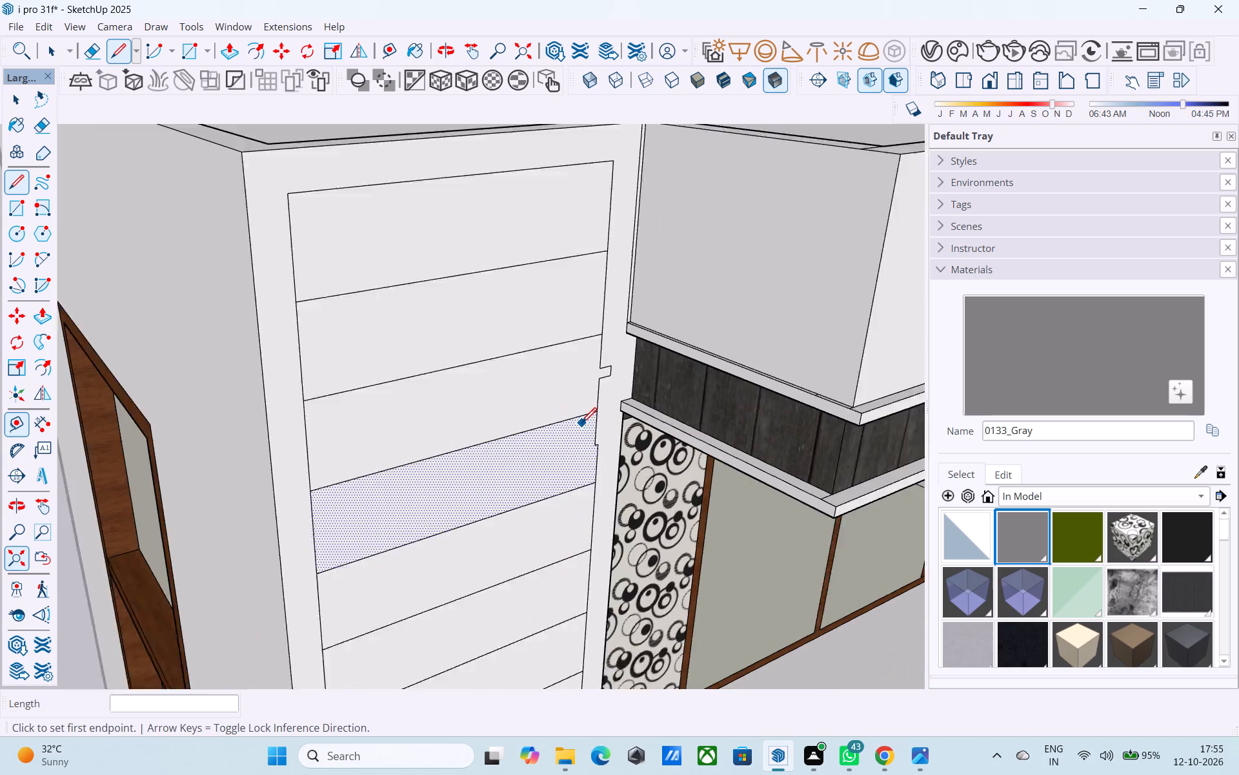
scroll(581, 424, "down", 13)
middle_click_drag(519, 511, 472, 446)
left_click(1023, 535)
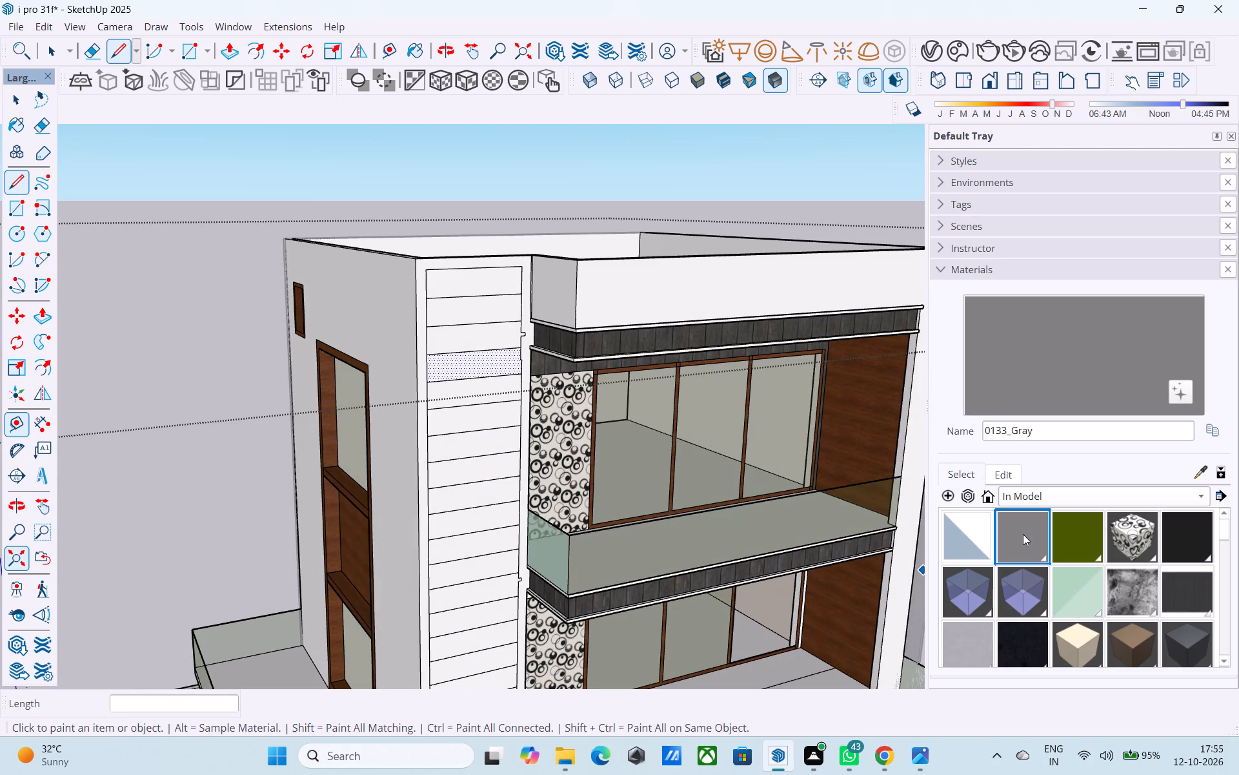
scroll(478, 292, "up", 2)
left_click(475, 292)
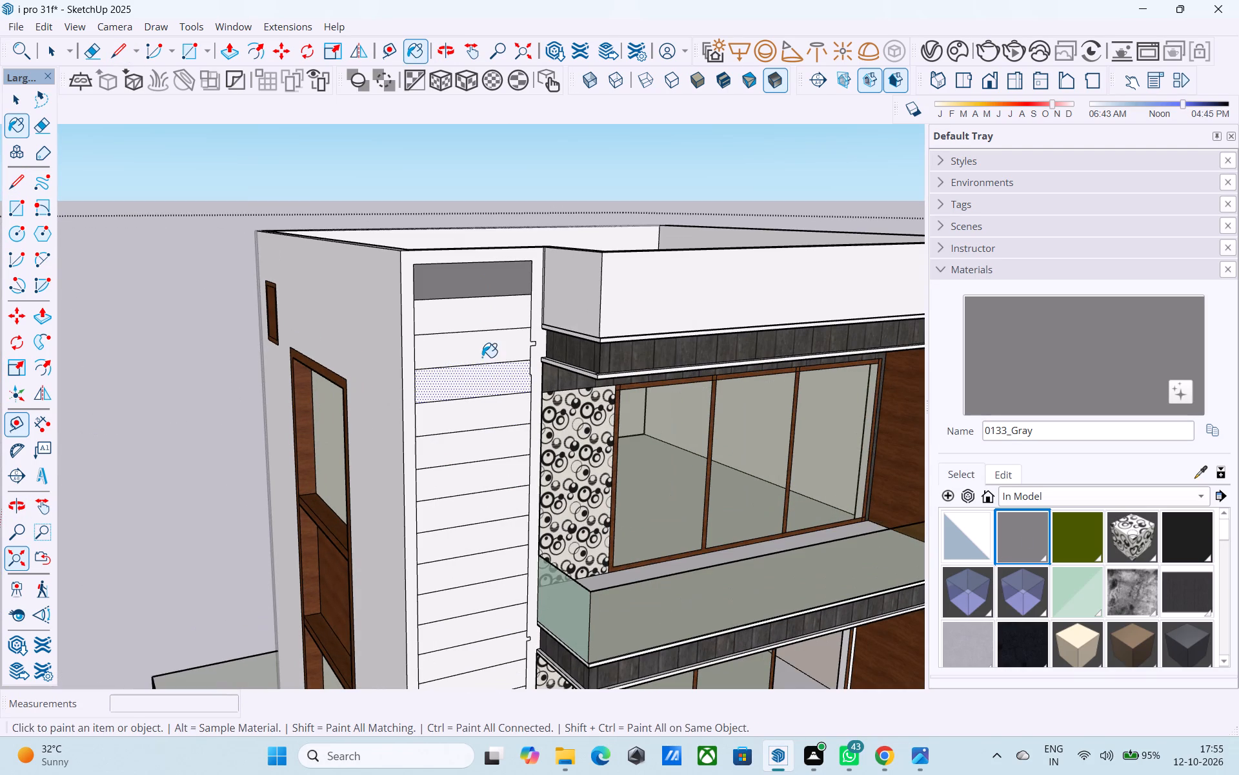
left_click(478, 353)
left_click(476, 422)
left_click(484, 477)
Continue painting every alternate strip with 0133_Gray, from the ninth strip down to the wall's base.
middle_click_drag(487, 522, 470, 369)
scroll(465, 377, "up", 2)
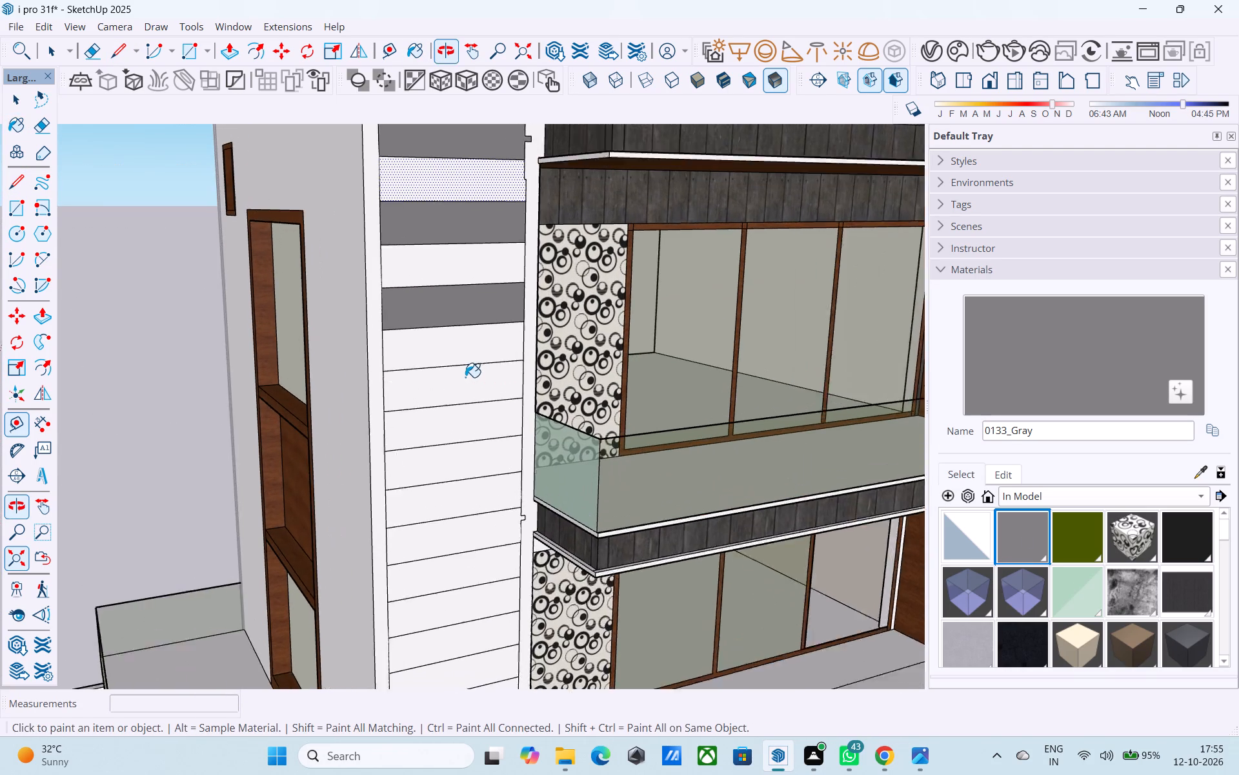
scroll(465, 377, "up", 1)
left_click(465, 377)
left_click(435, 475)
middle_click_drag(460, 508, 426, 320)
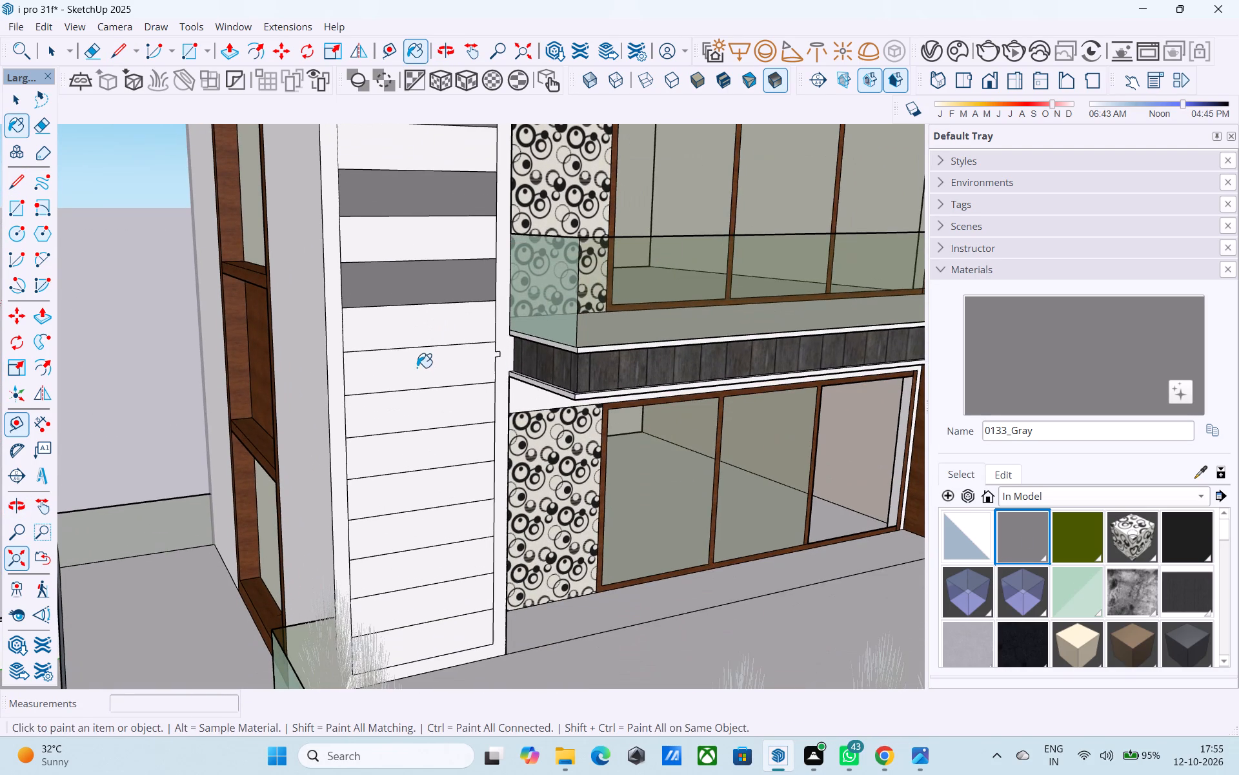
left_click(417, 367)
left_click(415, 441)
left_click(428, 537)
left_click(448, 598)
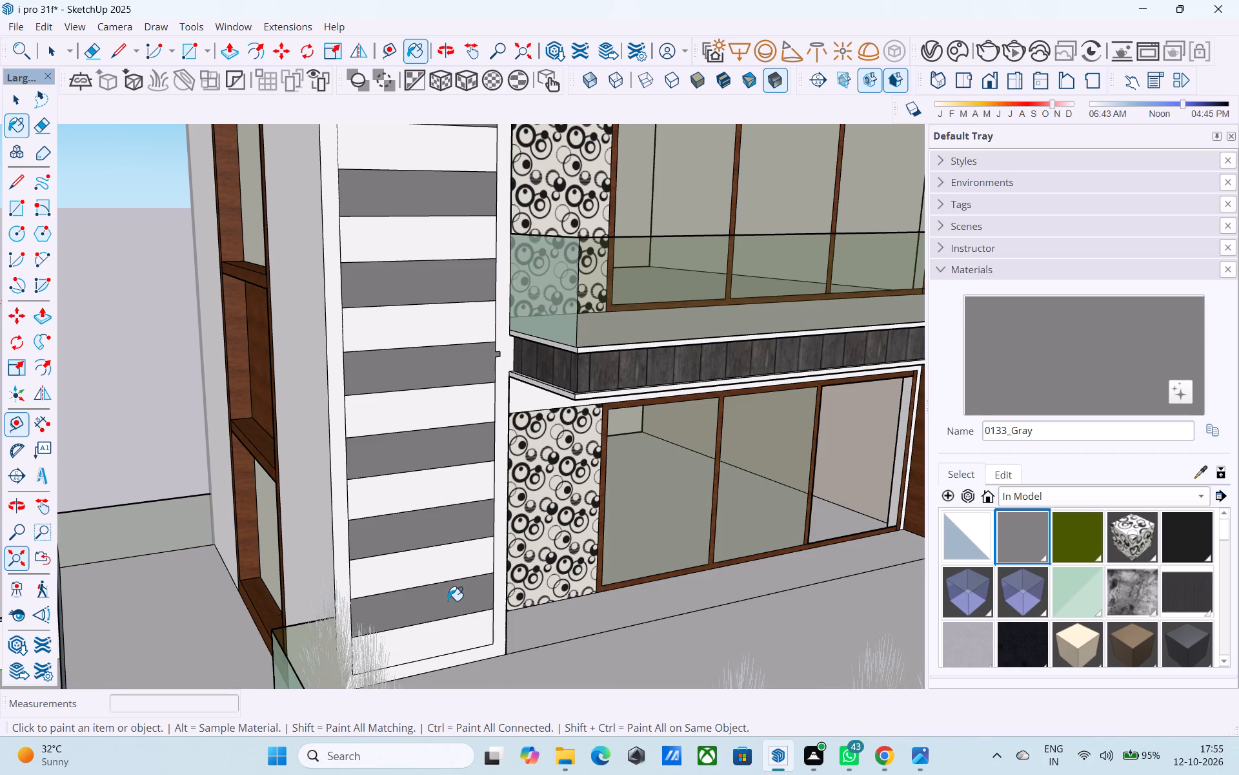
Lighten the 0133_Gray material's colour to a near-white grey and leave the house group.
middle_click_drag(447, 599, 454, 460)
scroll(405, 508, "down", 20)
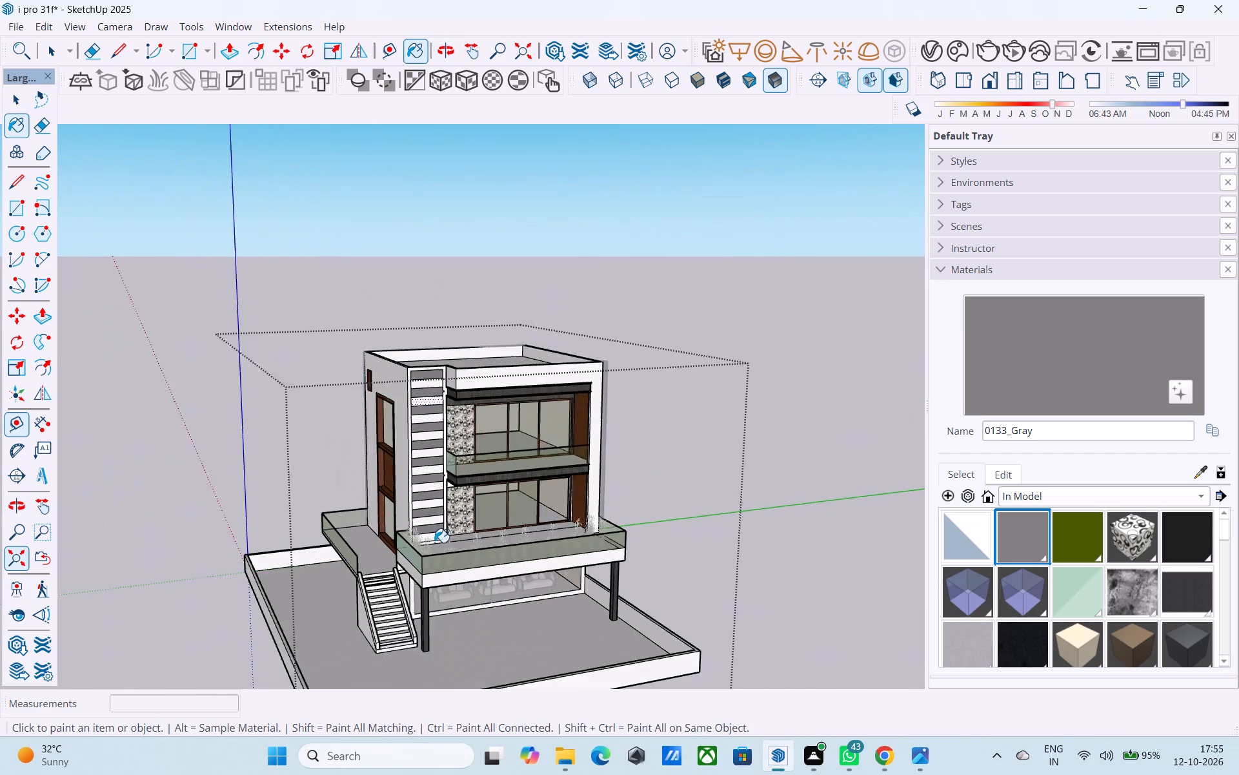
scroll(434, 542, "down", 2)
key("space")
left_click(1007, 473)
scroll(1005, 502, "up", 2)
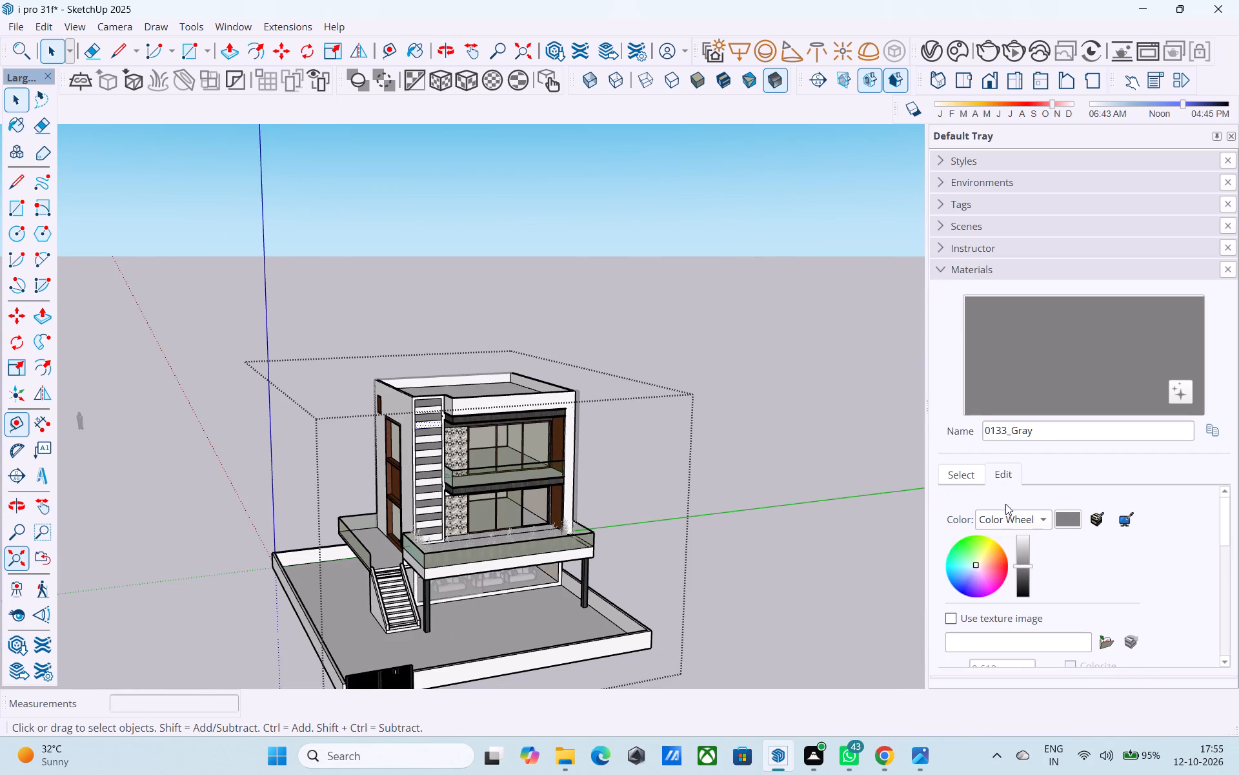
scroll(1005, 504, "up", 1)
left_click(1020, 560)
scroll(1020, 560, "down", 3)
scroll(1020, 560, "up", 11)
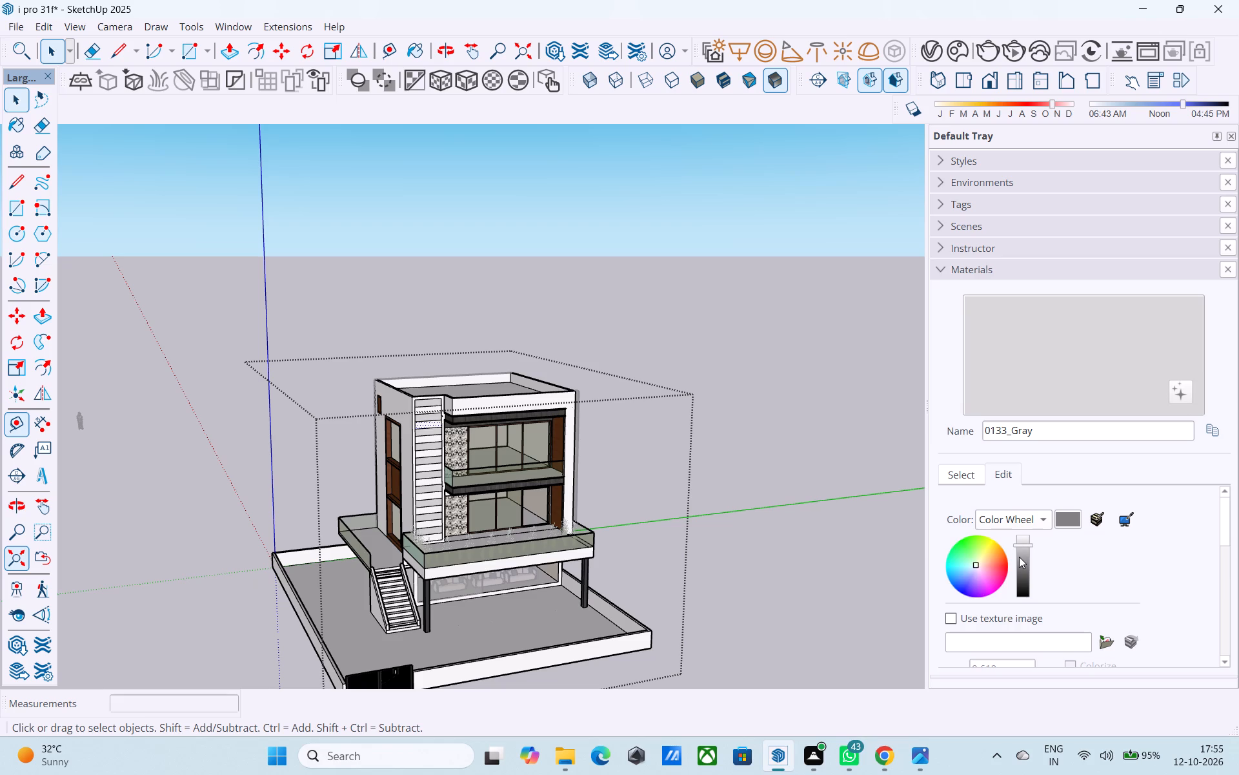
scroll(1019, 555, "up", 4)
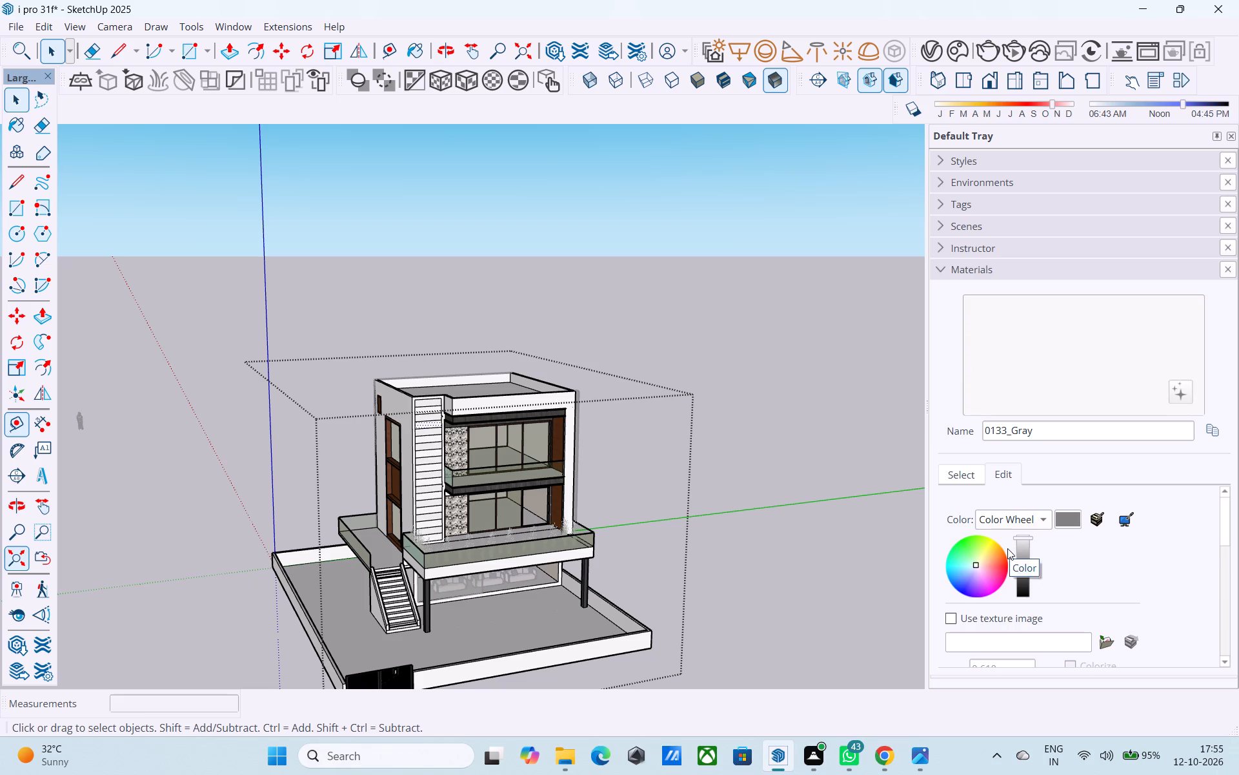
scroll(1007, 548, "down", 2)
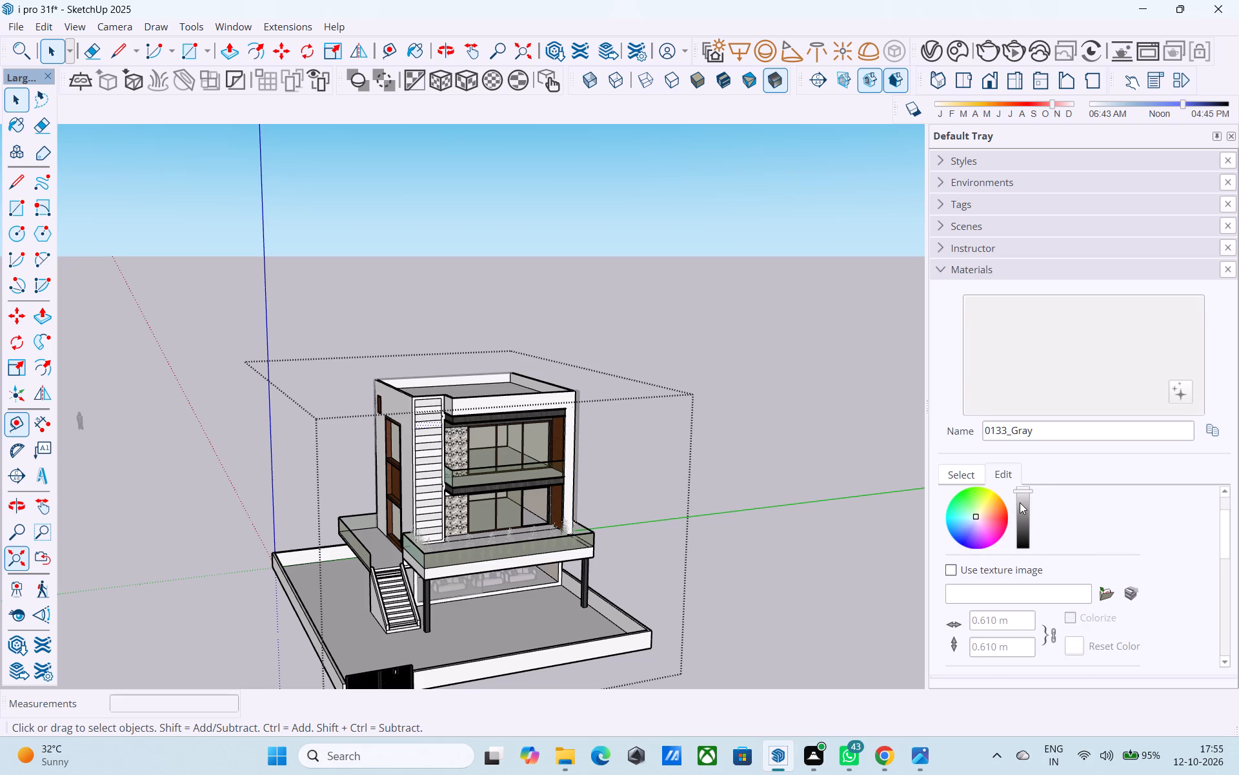
key("space")
left_click(777, 426)
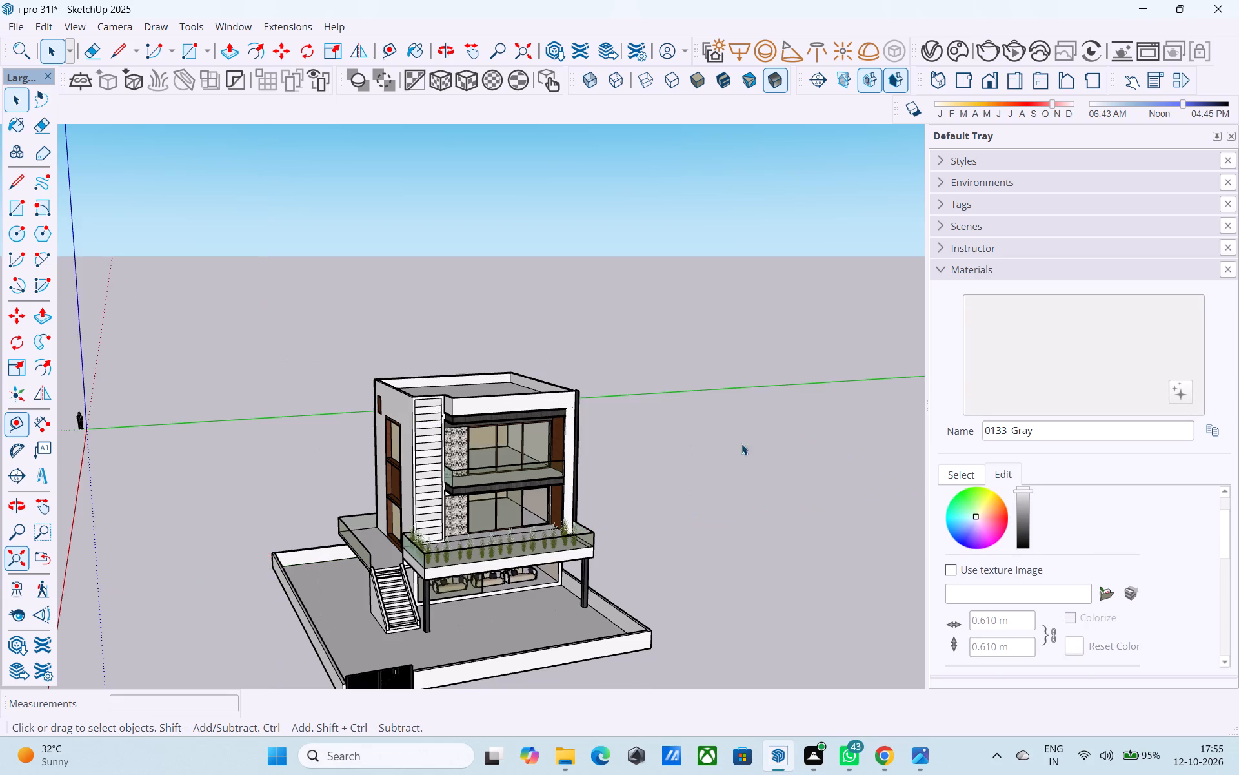
Examine the striped front wall and the adjoining side wall with the lightened material.
scroll(512, 408, "up", 1)
middle_click_drag(503, 400, 445, 385)
scroll(407, 389, "up", 8)
middle_click_drag(430, 471, 494, 412)
scroll(493, 407, "up", 1)
scroll(491, 401, "down", 5)
middle_click_drag(503, 452, 468, 317)
middle_click_drag(532, 439, 703, 504)
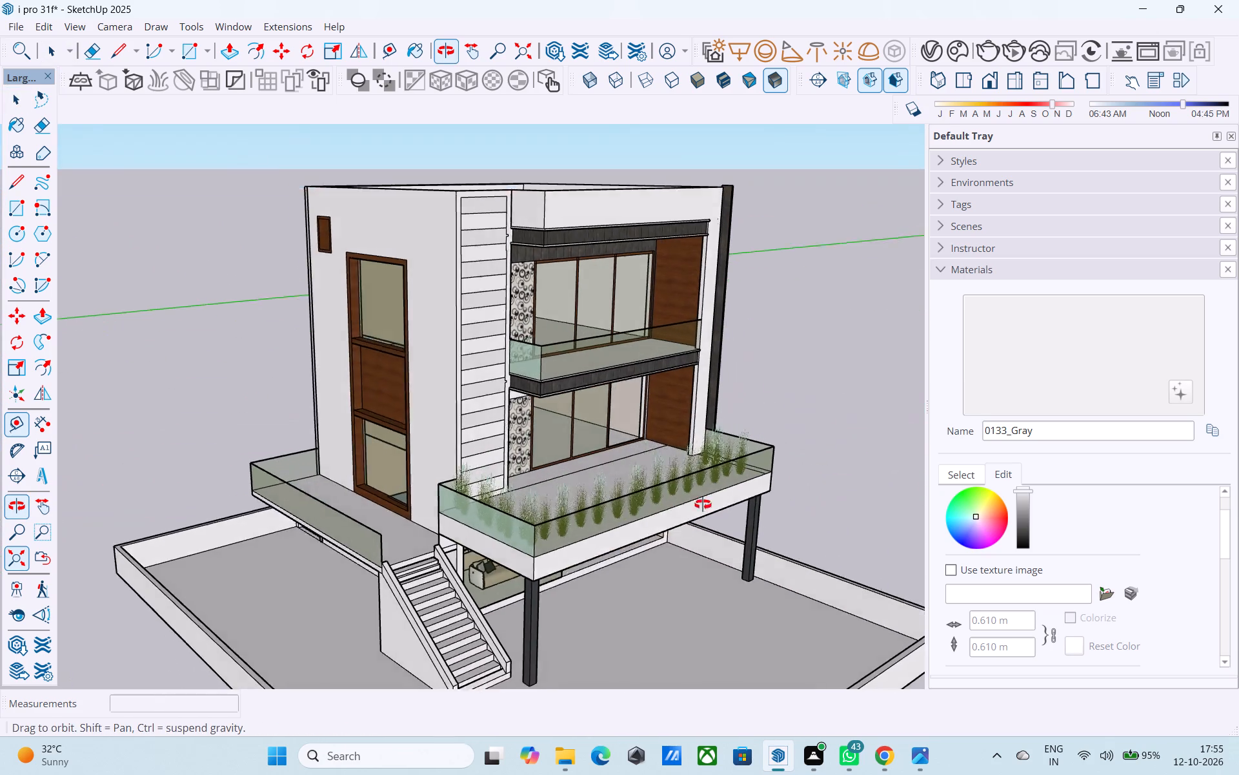
middle_click_drag(703, 504, 703, 504)
Save the model.
key("ctrl+s")
Review the whole house, compound wall and gate from the front and the staircase corner.
middle_click_drag(701, 506, 521, 471)
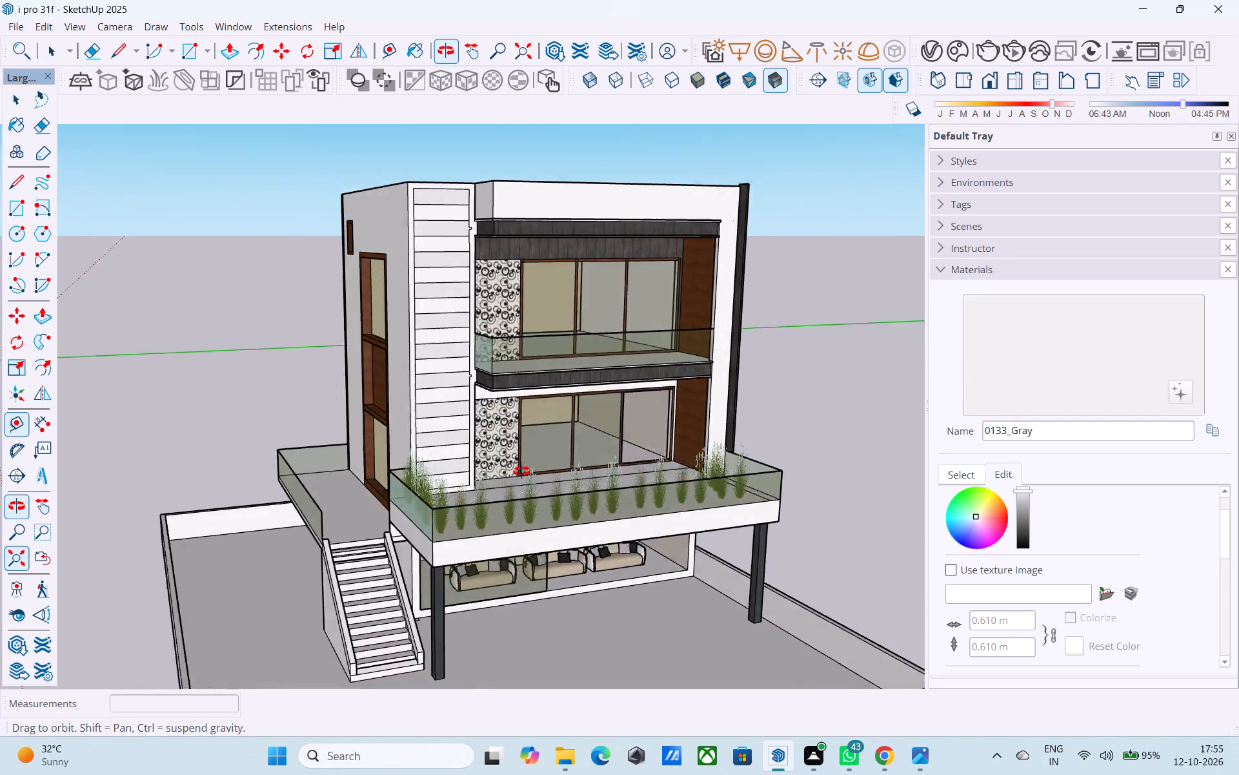
middle_click_drag(521, 471, 470, 466)
scroll(475, 482, "down", 2)
middle_click_drag(487, 500, 534, 436, "shift")
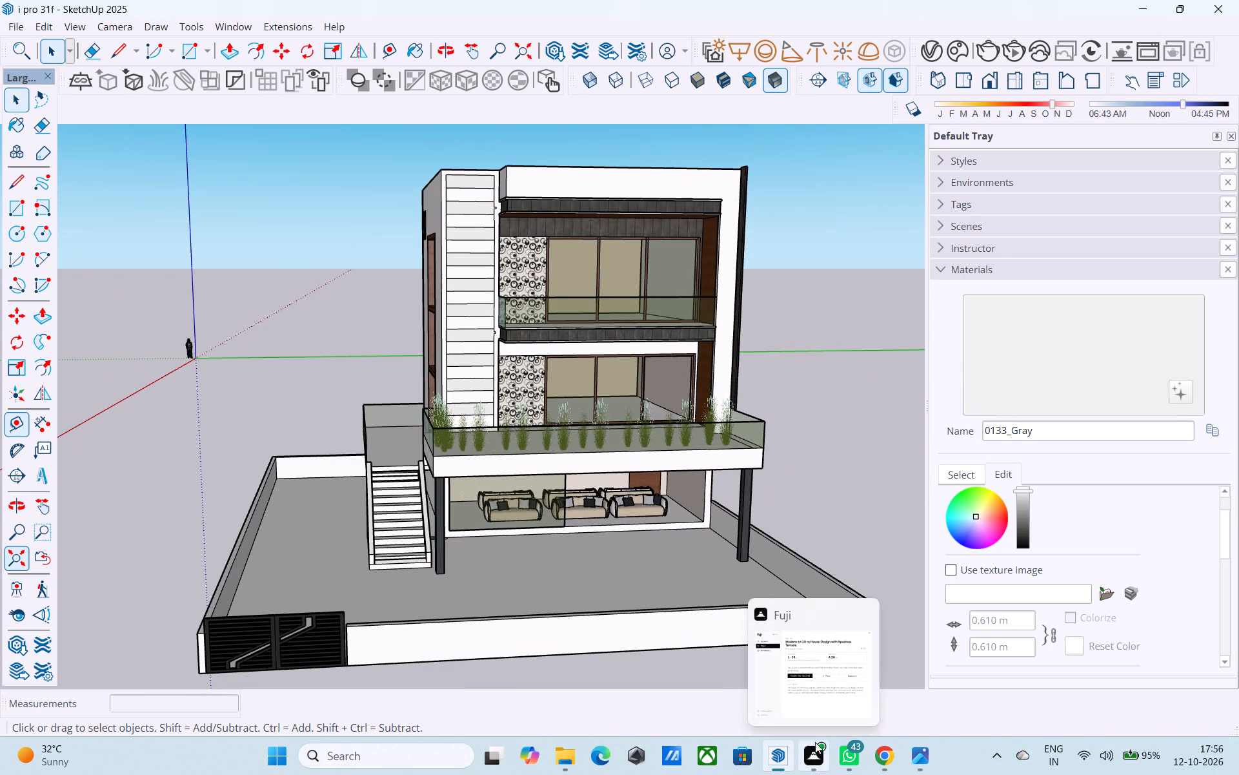
middle_click_drag(494, 515, 552, 531)
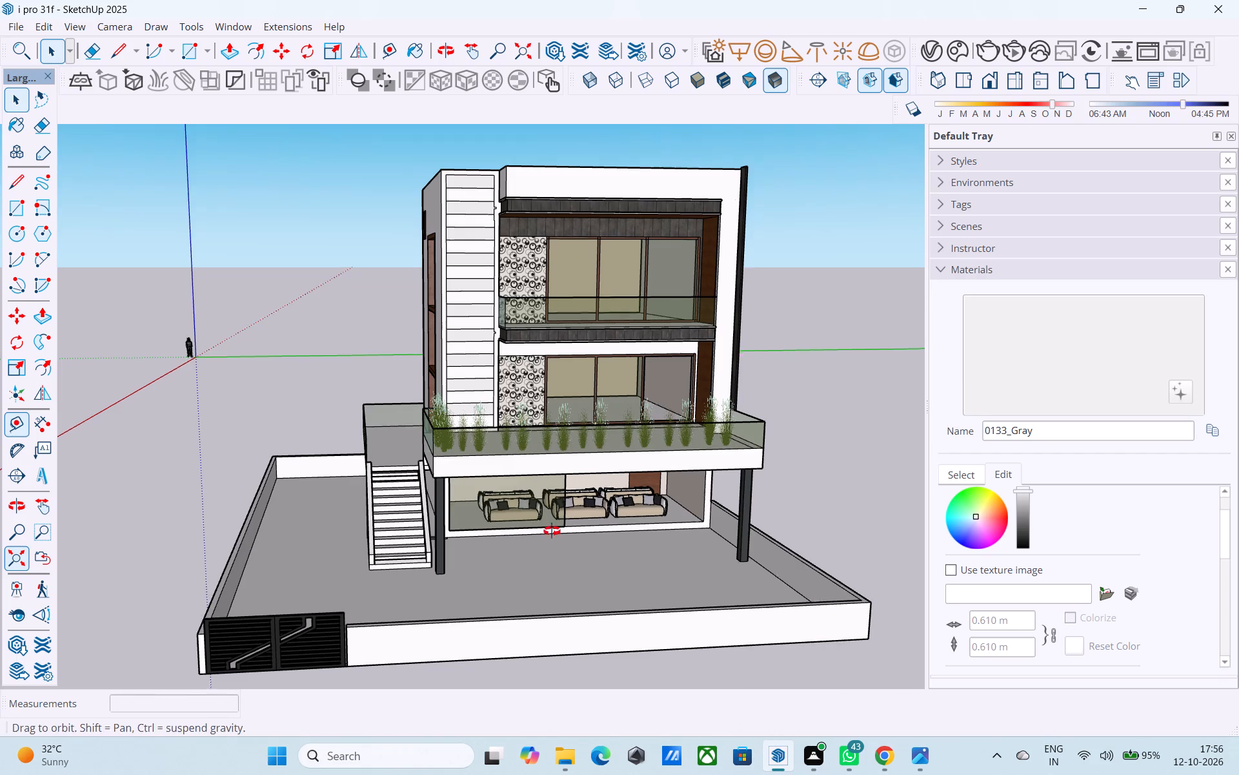
middle_click_drag(552, 531, 622, 537)
middle_click_drag(459, 459, 565, 476)
scroll(565, 476, "down", 4)
middle_click_drag(566, 479, 539, 480)
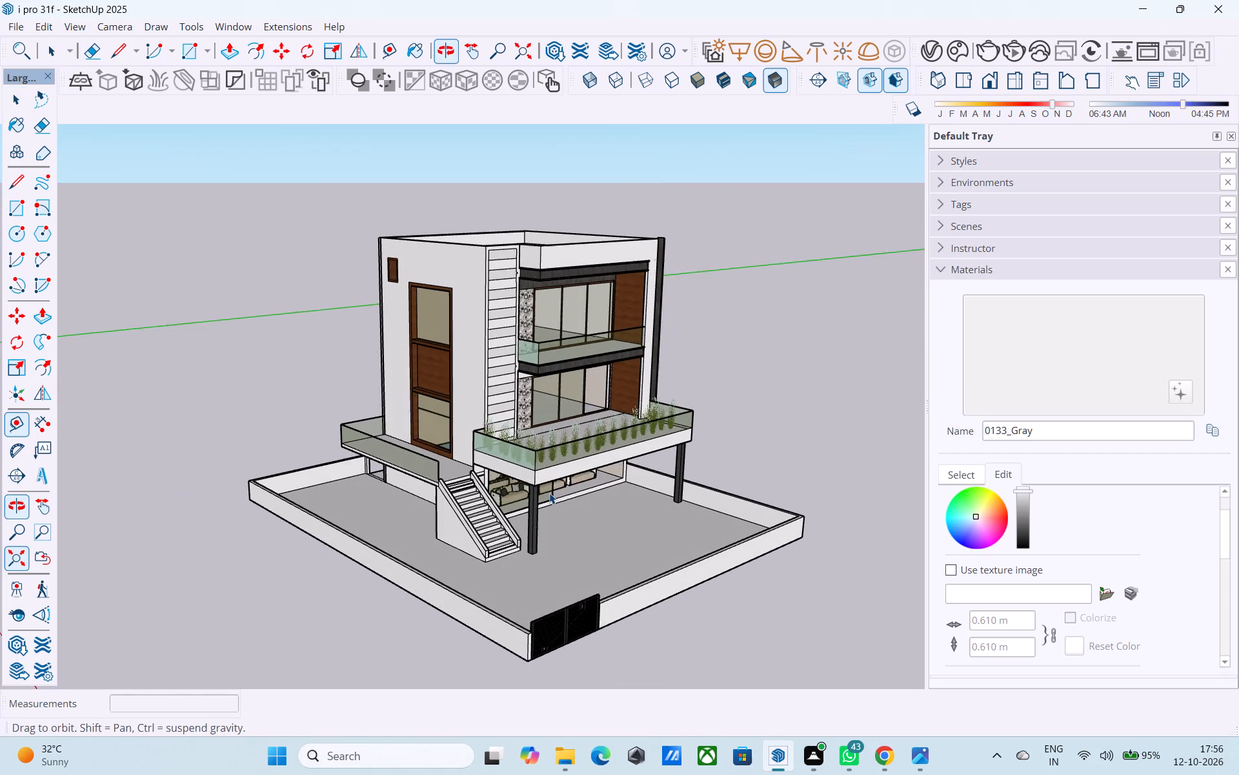